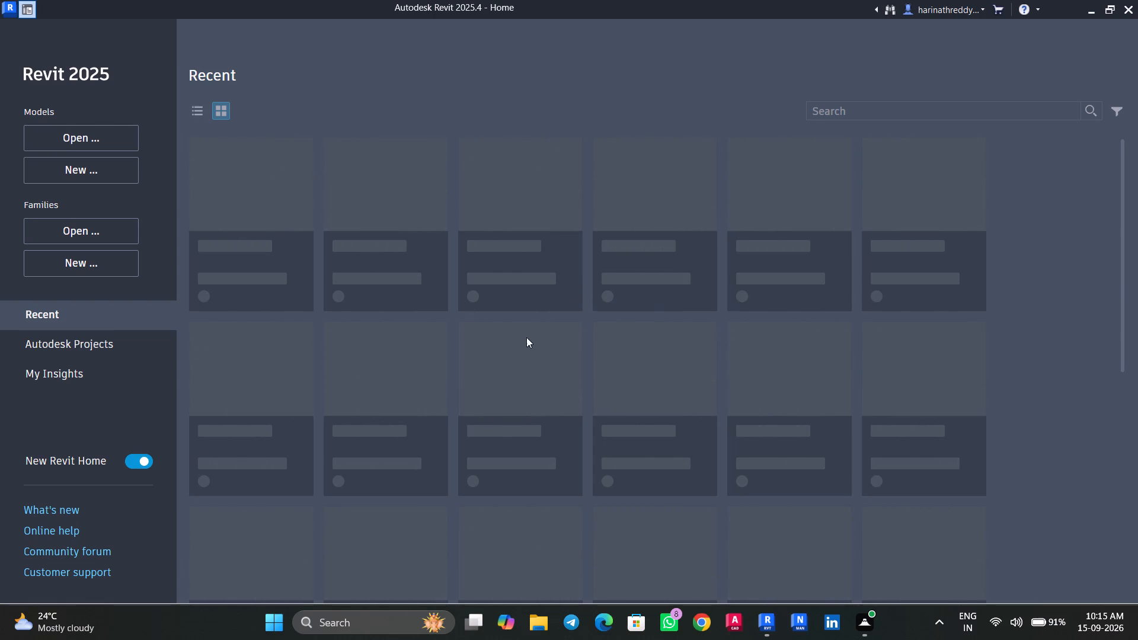
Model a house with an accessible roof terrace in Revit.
Create a new project from the Architectural Template.
{"action": "right_click", "coordinate": [440, 270]}
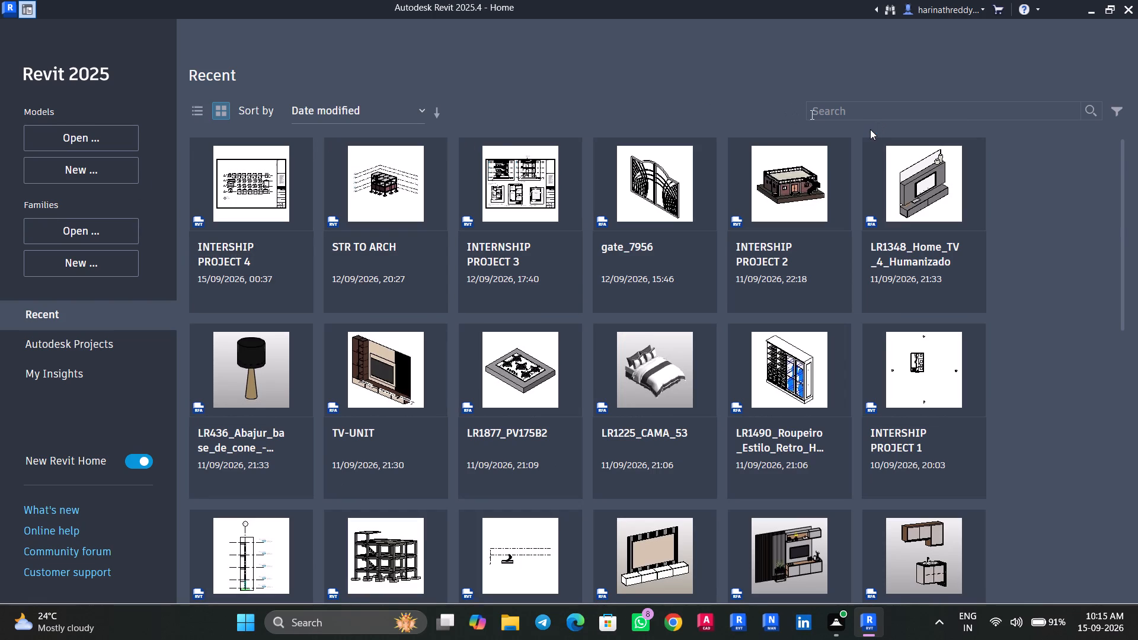
{"action": "key", "text": "ctrl+n"}
{"action": "key", "text": "ctrl+n"}
{"action": "left_click", "coordinate": [103, 175]}
{"action": "left_click", "coordinate": [527, 276]}
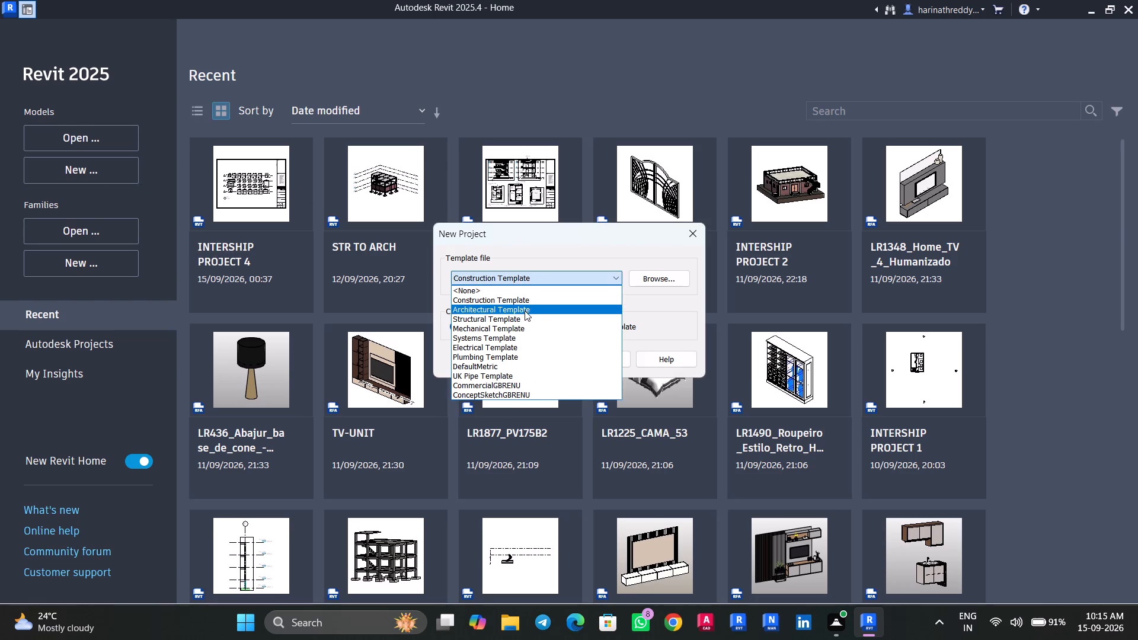
{"action": "left_click", "coordinate": [525, 311]}
{"action": "left_click", "coordinate": [539, 357]}
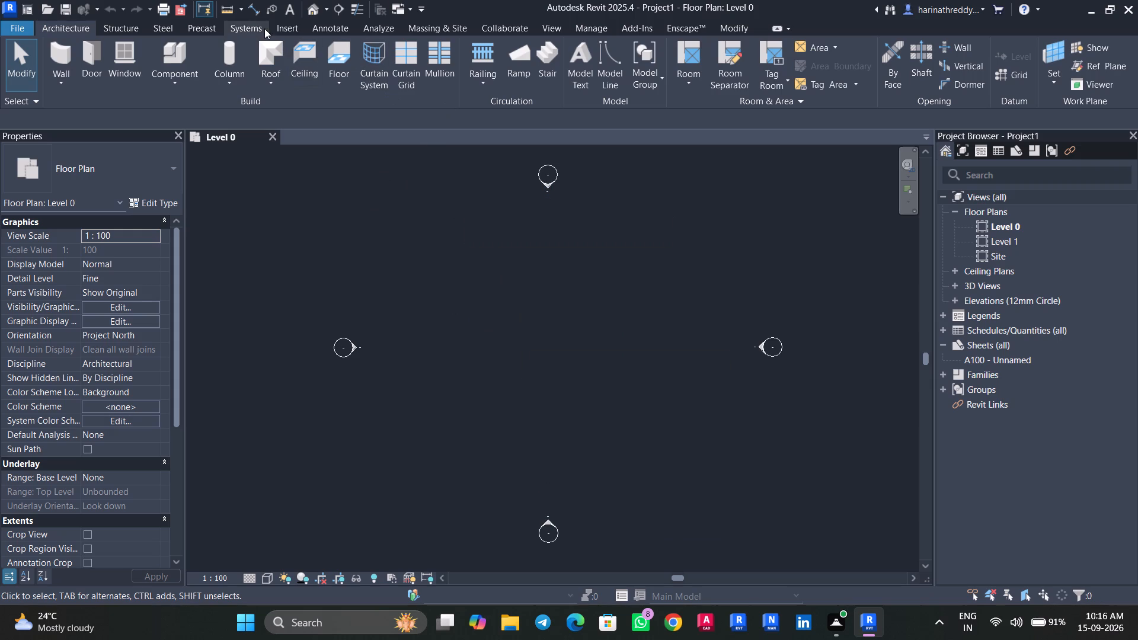
Link the PDF 11-09-2026 (1) at a higher resolution and place it in the middle of the Level 0 plan between the elevation markers.
{"action": "left_click", "coordinate": [282, 30]}
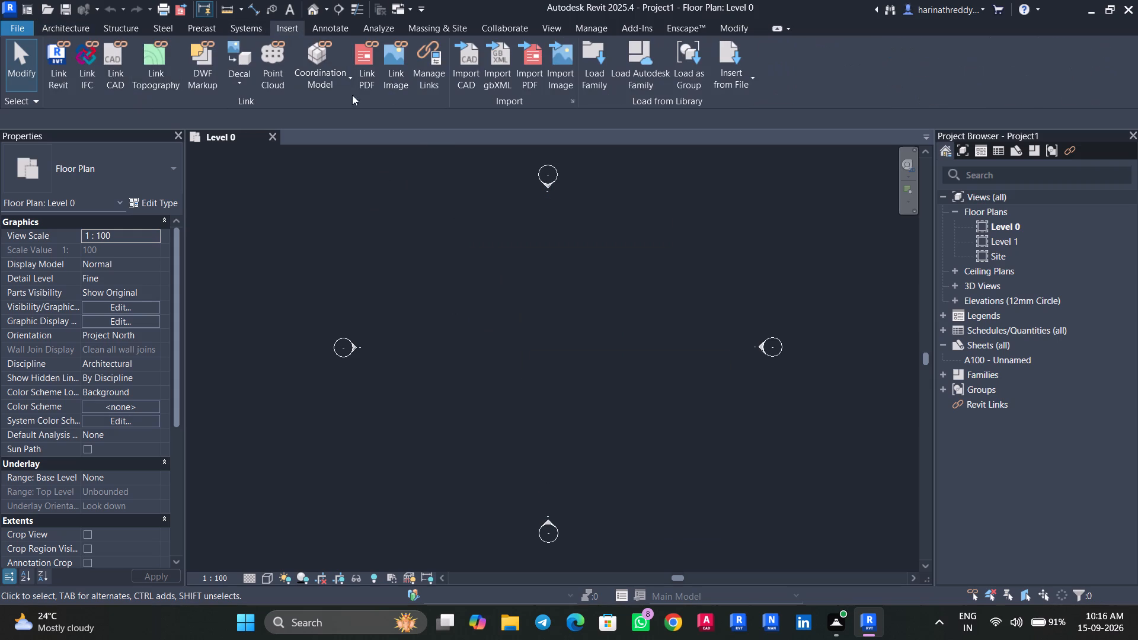
{"action": "left_click", "coordinate": [365, 84]}
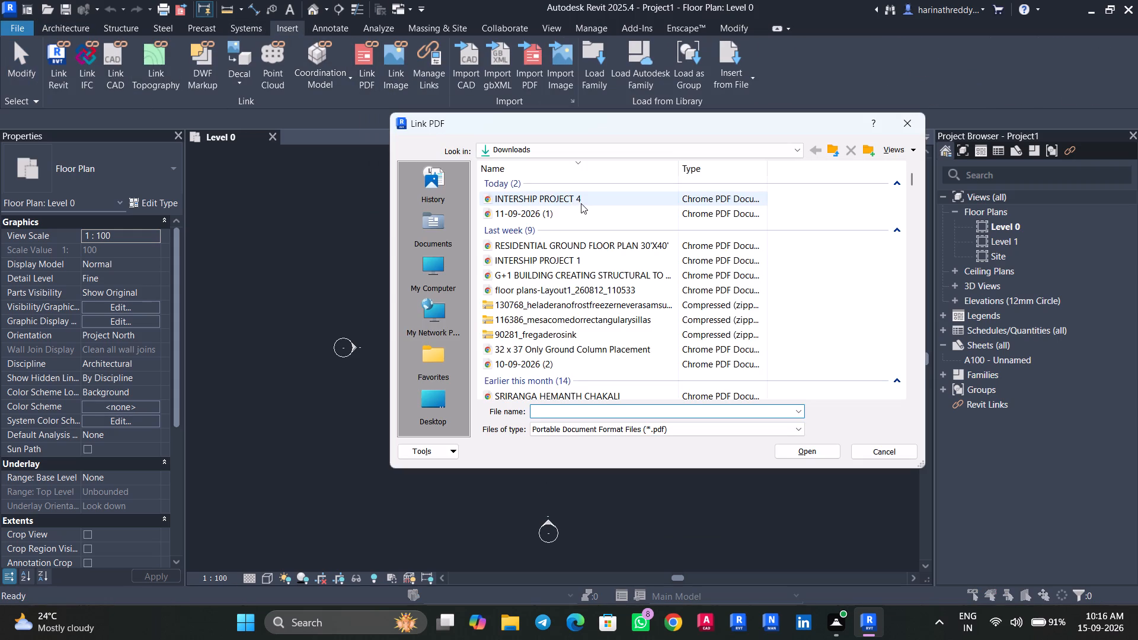
{"action": "left_click", "coordinate": [581, 203]}
{"action": "left_click", "coordinate": [591, 215]}
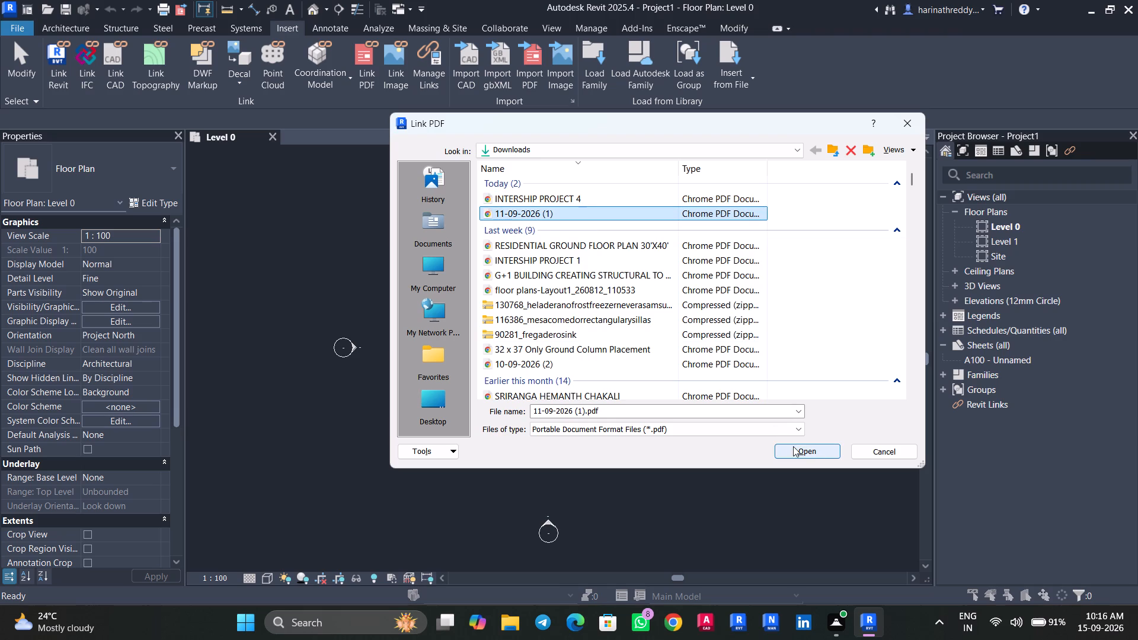
{"action": "left_click", "coordinate": [793, 446]}
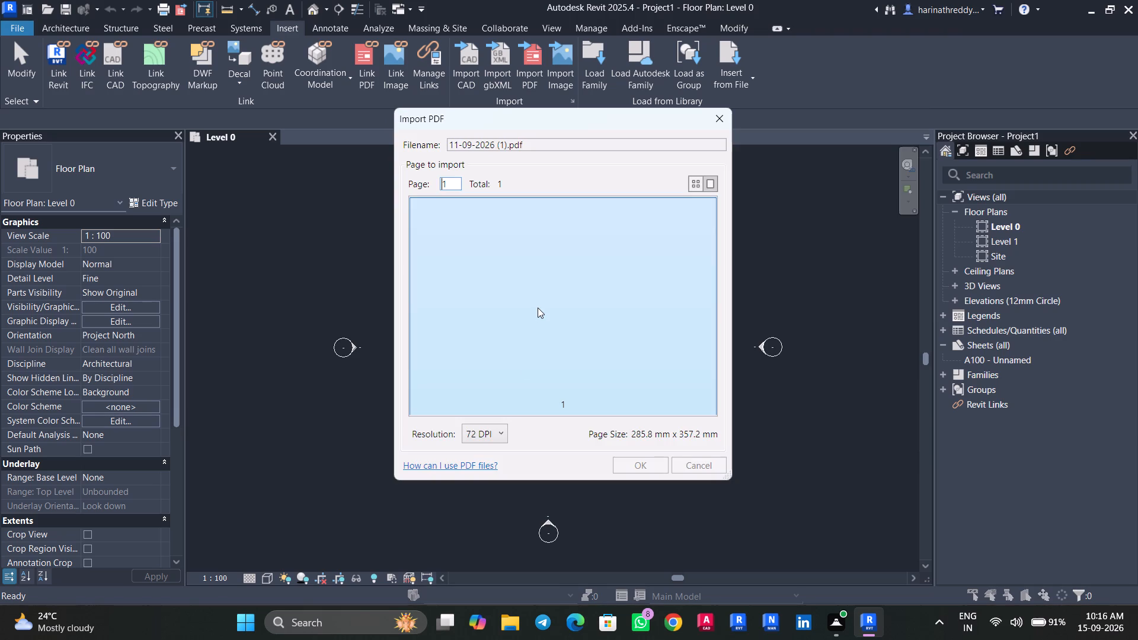
{"action": "left_click", "coordinate": [501, 432]}
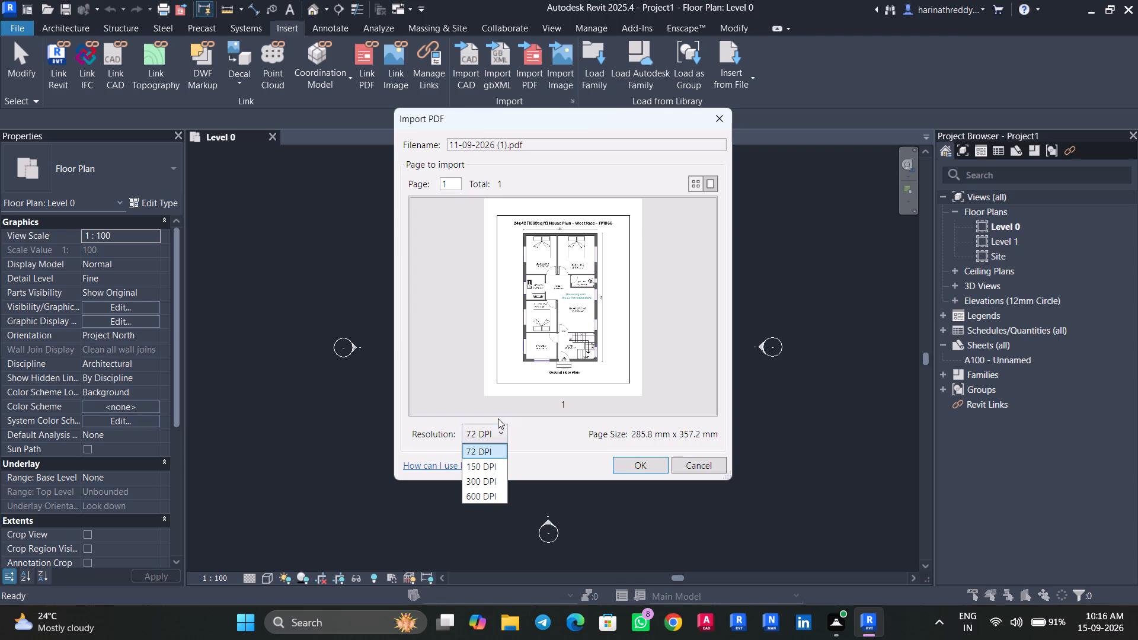
{"action": "left_click", "coordinate": [487, 489]}
{"action": "left_click", "coordinate": [627, 465]}
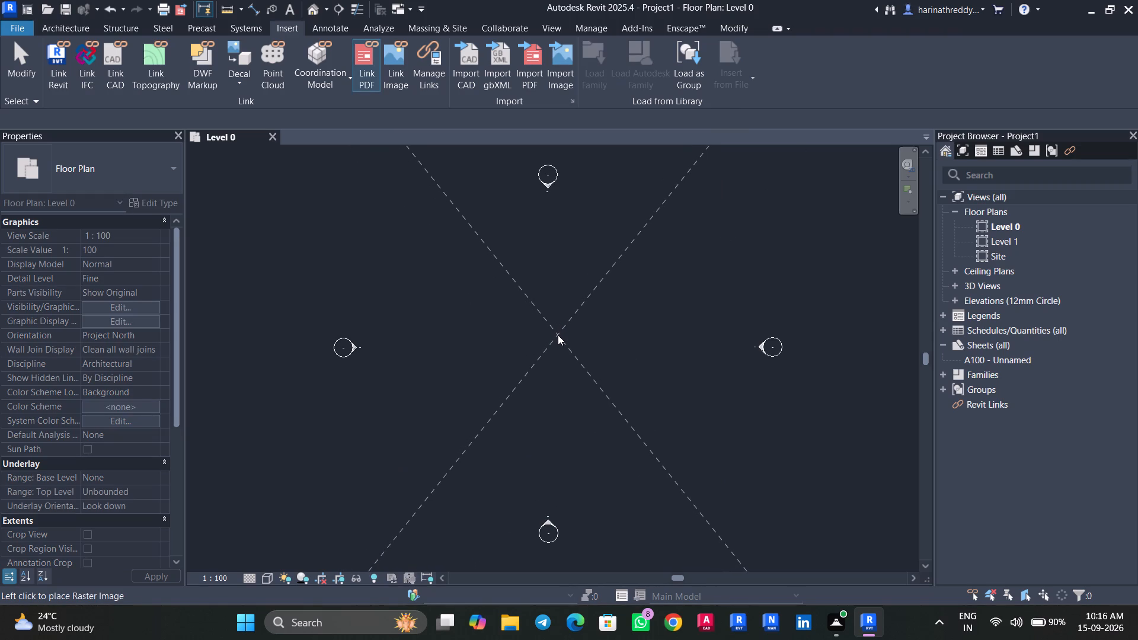
{"action": "left_click", "coordinate": [558, 335]}
{"action": "key", "text": "Escape"}
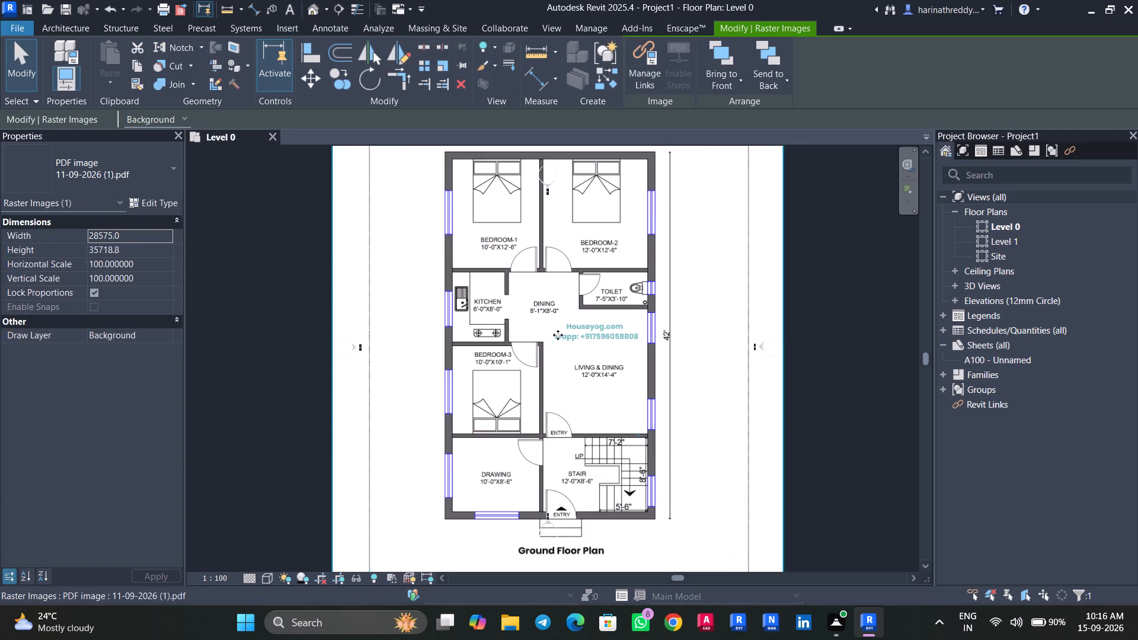
{"action": "key", "text": "Escape"}
{"action": "key", "text": "Escape"}
Examine the room layout and dimension labels of the placed house plan.
{"action": "scroll", "coordinate": [393, 368], "scroll_direction": "down", "scroll_amount": 4}
{"action": "scroll", "coordinate": [421, 356], "scroll_direction": "up", "scroll_amount": 1}
{"action": "scroll", "coordinate": [421, 356], "scroll_direction": "down", "scroll_amount": 1}
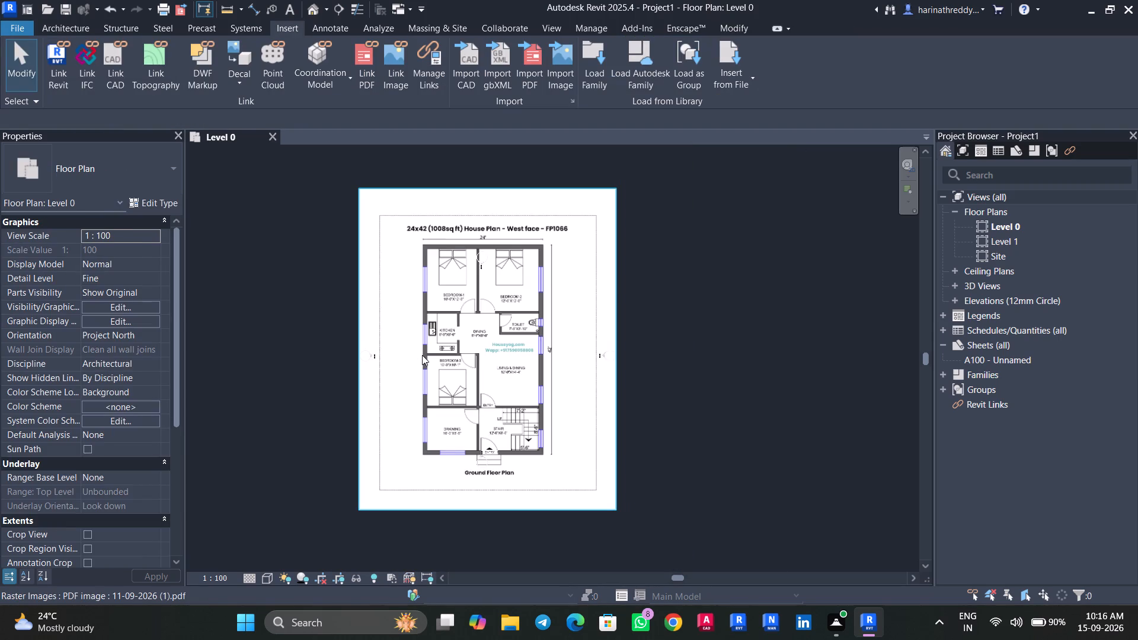
{"action": "scroll", "coordinate": [422, 355], "scroll_direction": "down", "scroll_amount": 1}
{"action": "scroll", "coordinate": [422, 355], "scroll_direction": "up", "scroll_amount": 1}
{"action": "scroll", "coordinate": [422, 355], "scroll_direction": "down", "scroll_amount": 1}
{"action": "scroll", "coordinate": [422, 355], "scroll_direction": "up", "scroll_amount": 8}
{"action": "scroll", "coordinate": [445, 378], "scroll_direction": "down", "scroll_amount": 1}
{"action": "scroll", "coordinate": [445, 378], "scroll_direction": "up", "scroll_amount": 2}
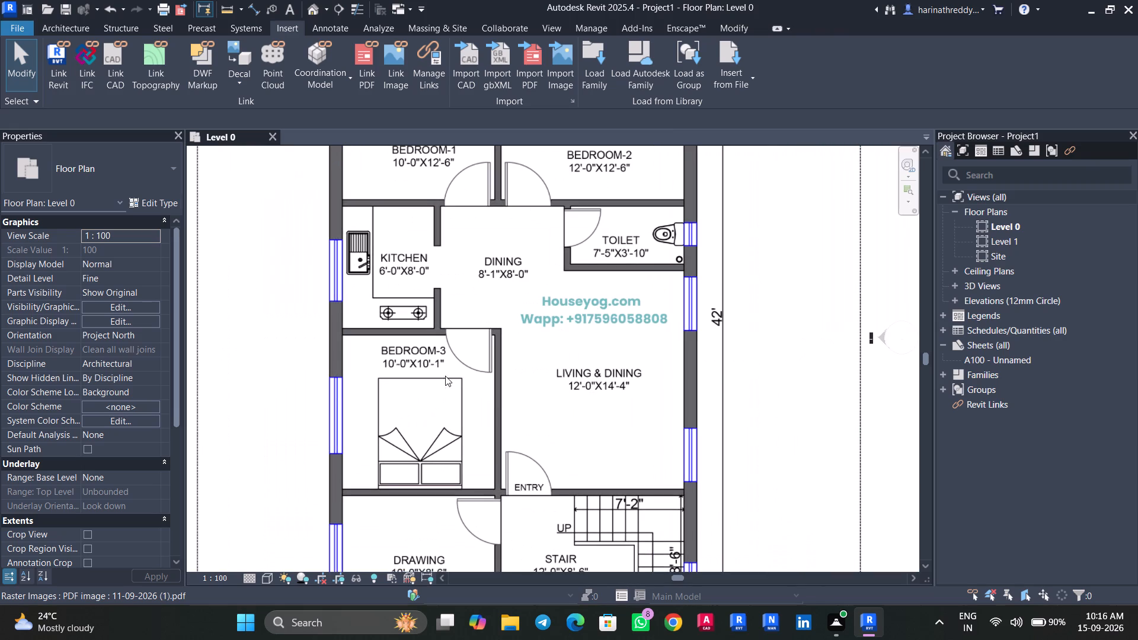
Set the project's Length format to feet with 1 decimal place and the ' unit symbol.
{"action": "key", "text": "u"}
{"action": "key", "text": "n"}
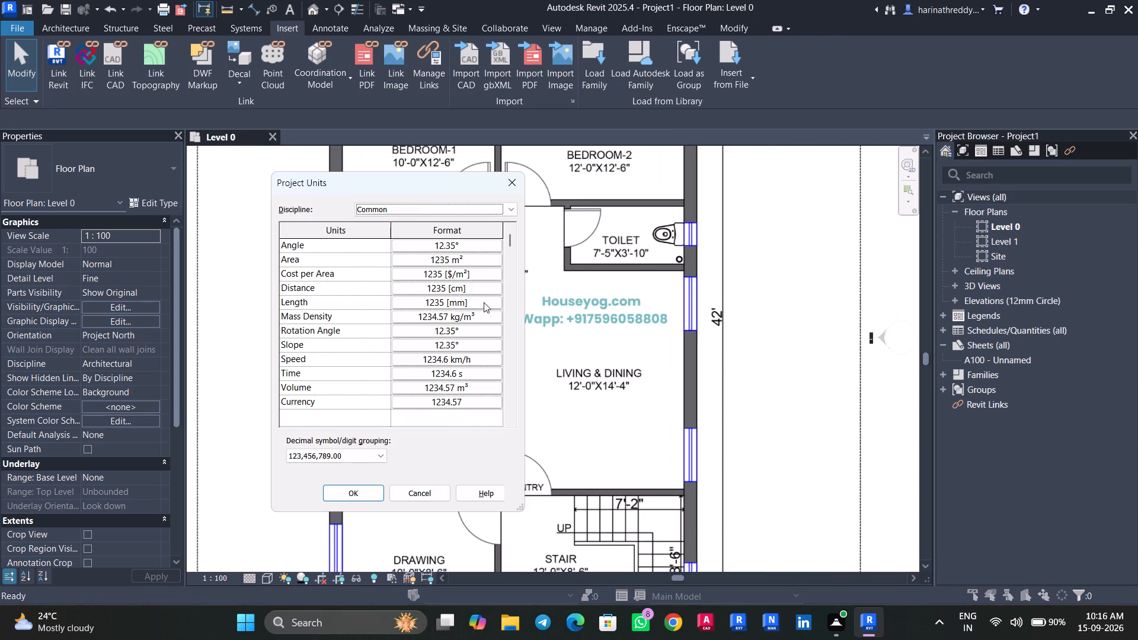
{"action": "left_click", "coordinate": [484, 302]}
{"action": "left_click", "coordinate": [442, 274]}
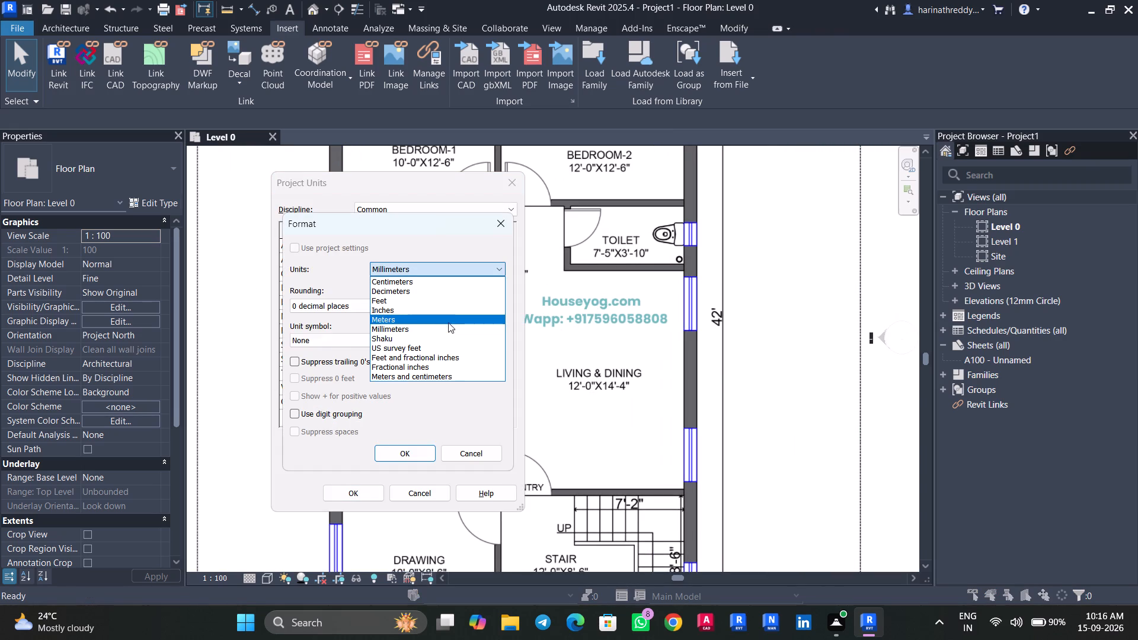
{"action": "left_click", "coordinate": [452, 363]}
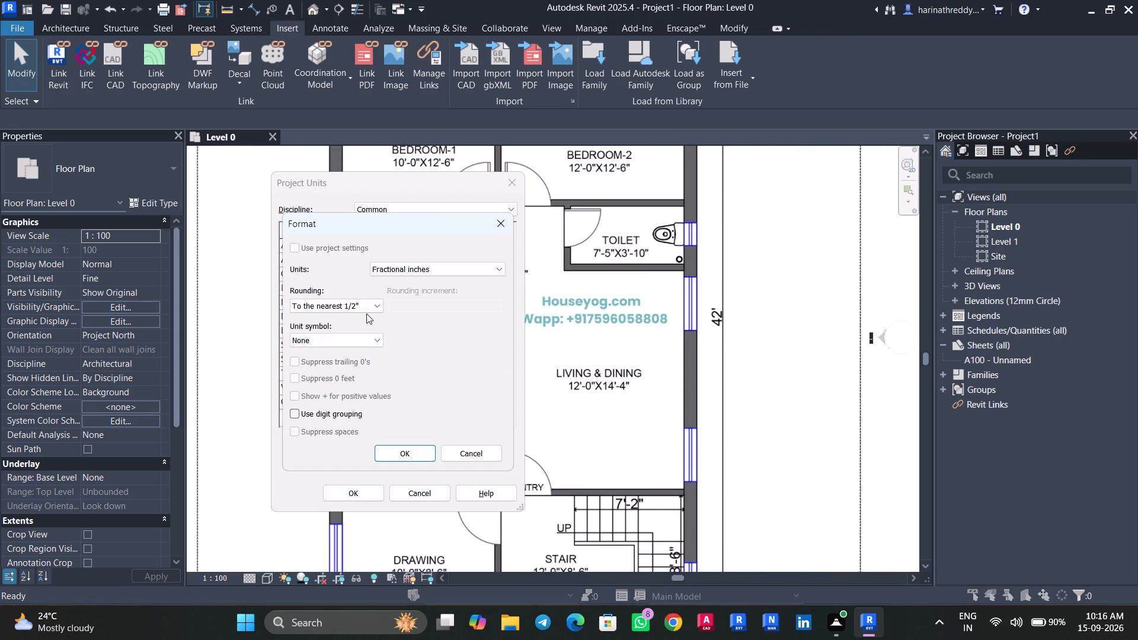
{"action": "left_click", "coordinate": [367, 306]}
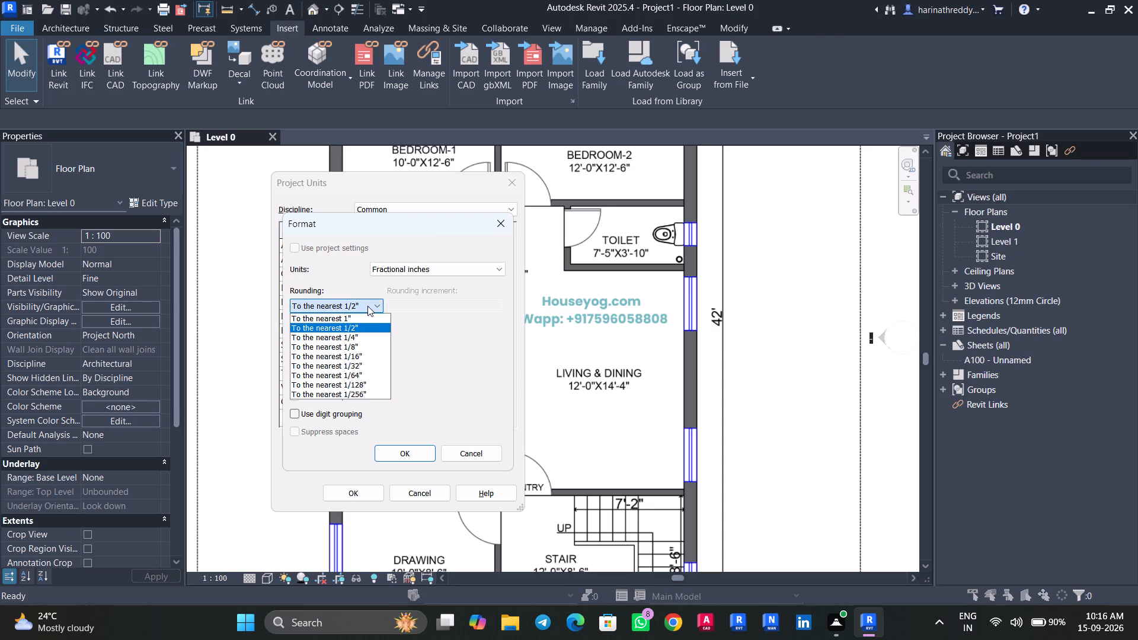
{"action": "left_click", "coordinate": [367, 306]}
{"action": "left_click", "coordinate": [376, 345]}
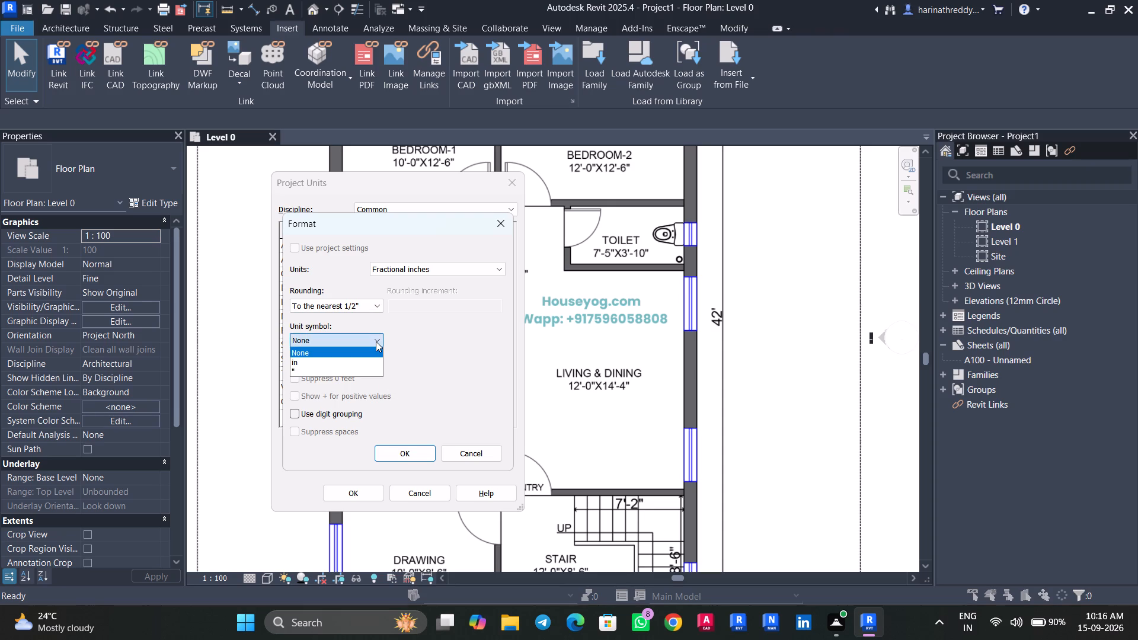
{"action": "left_click", "coordinate": [411, 331]}
{"action": "left_click", "coordinate": [435, 270]}
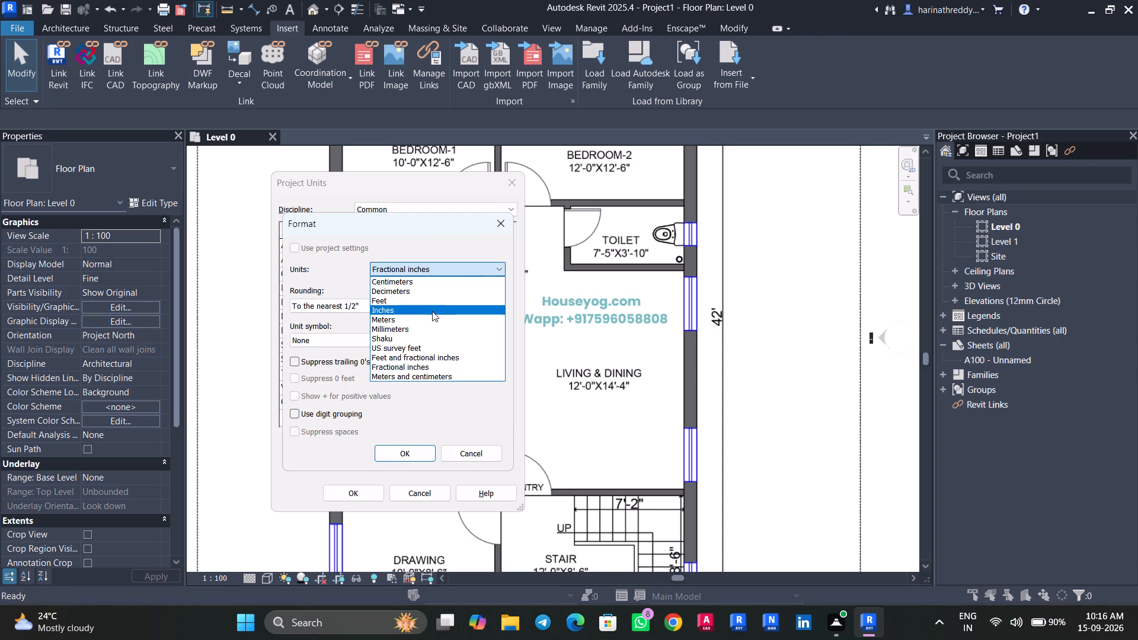
{"action": "left_click", "coordinate": [431, 302]}
{"action": "left_click", "coordinate": [357, 337]}
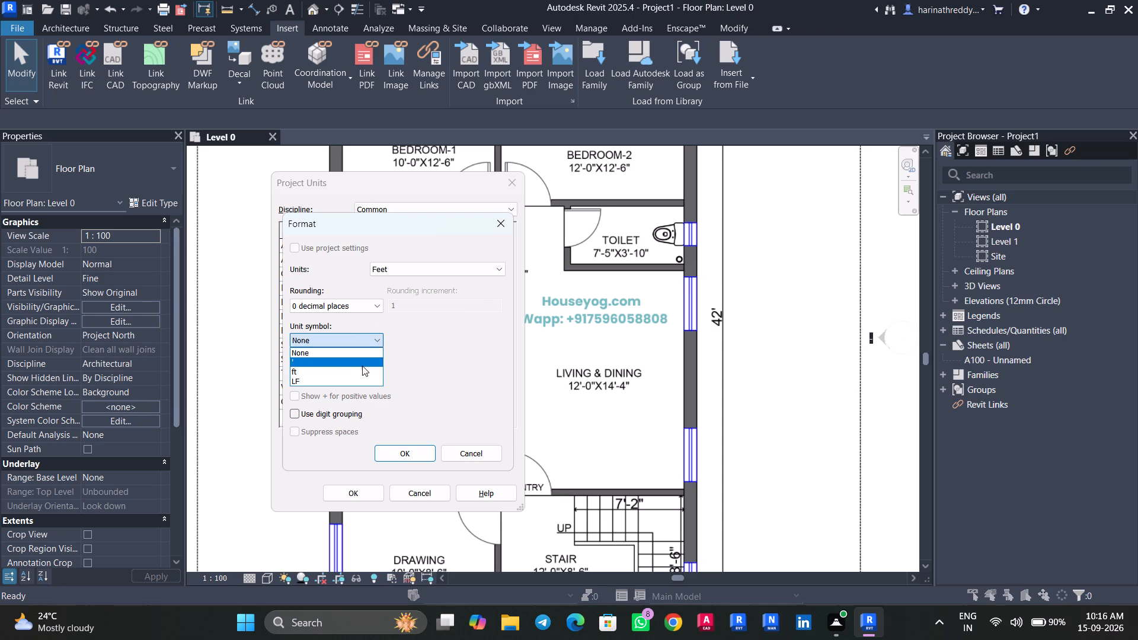
{"action": "left_click", "coordinate": [362, 366]}
{"action": "left_click", "coordinate": [367, 301]}
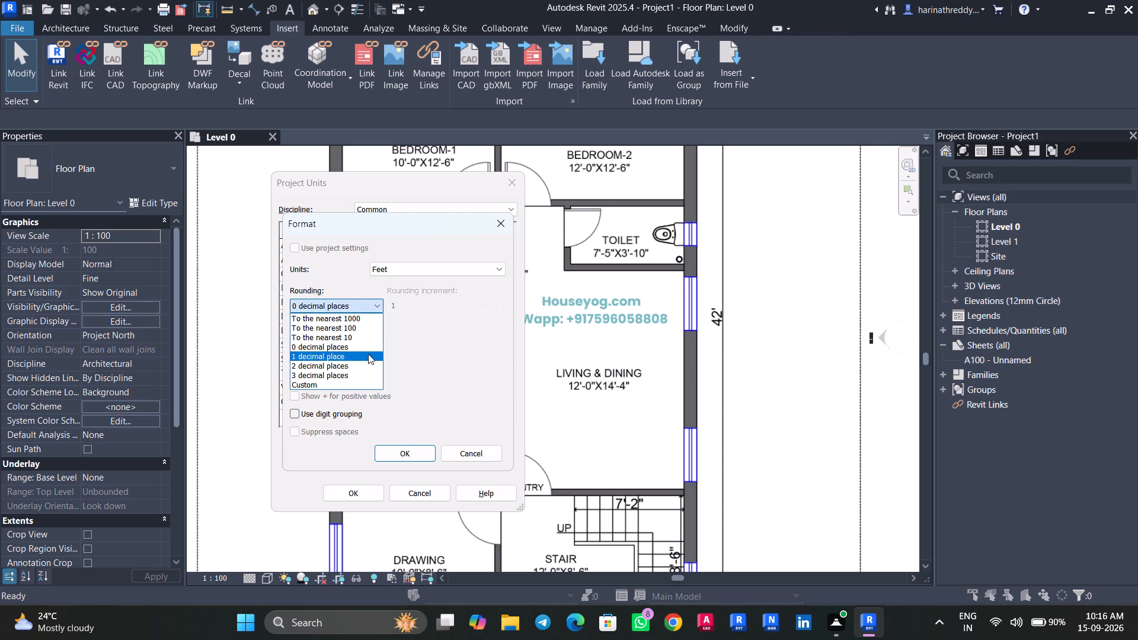
{"action": "left_click", "coordinate": [368, 354]}
{"action": "left_click", "coordinate": [398, 453]}
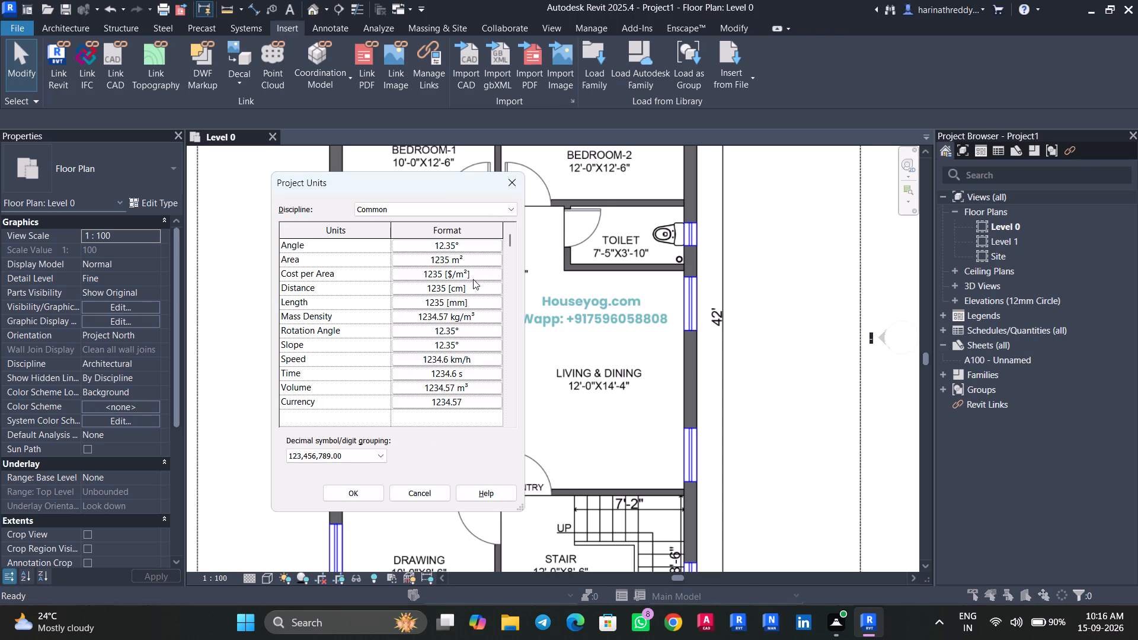
{"action": "left_click", "coordinate": [485, 302]}
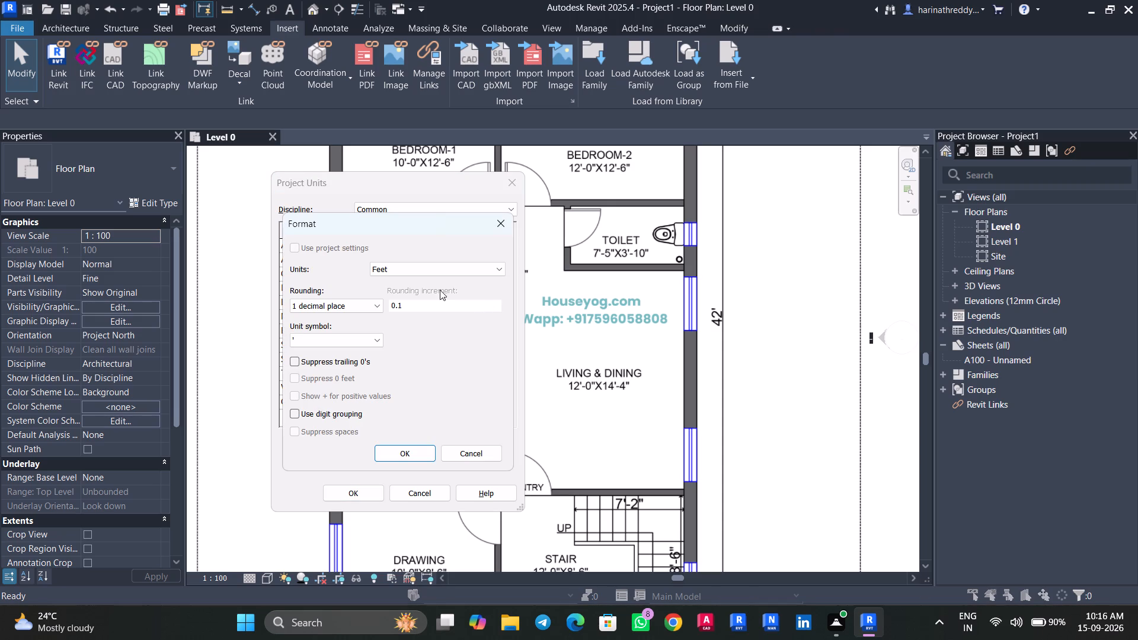
{"action": "left_click", "coordinate": [415, 449]}
Set the Distance format to feet with 1 decimal place and the ' unit symbol, and apply the project units.
{"action": "left_click", "coordinate": [493, 289]}
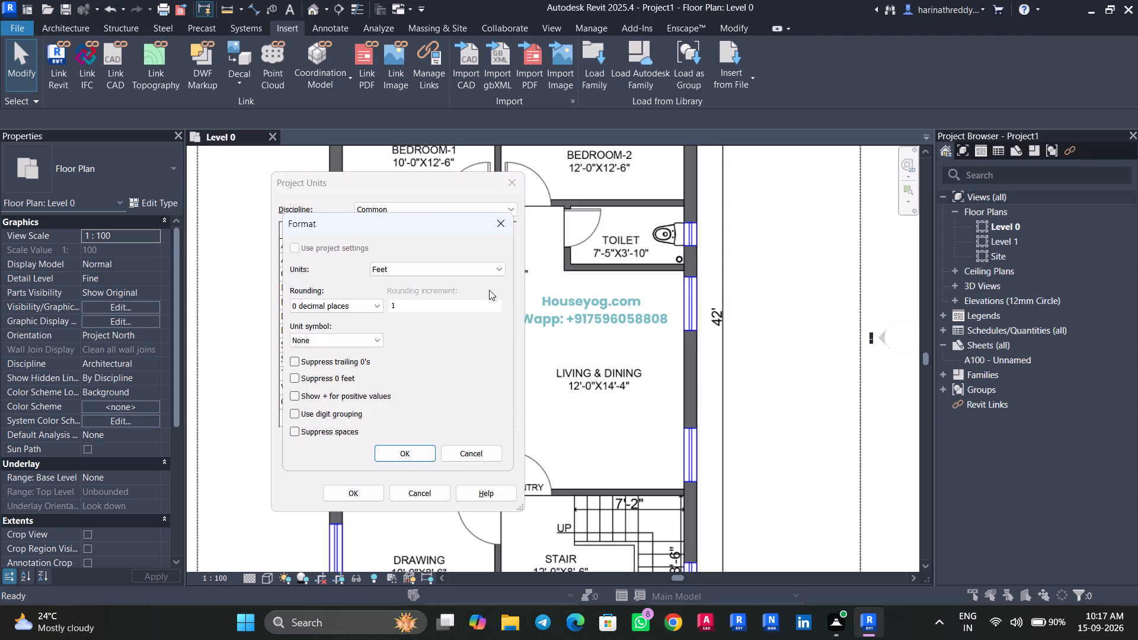
{"action": "left_click", "coordinate": [360, 309]}
{"action": "left_click", "coordinate": [356, 353]}
{"action": "left_click", "coordinate": [355, 337]}
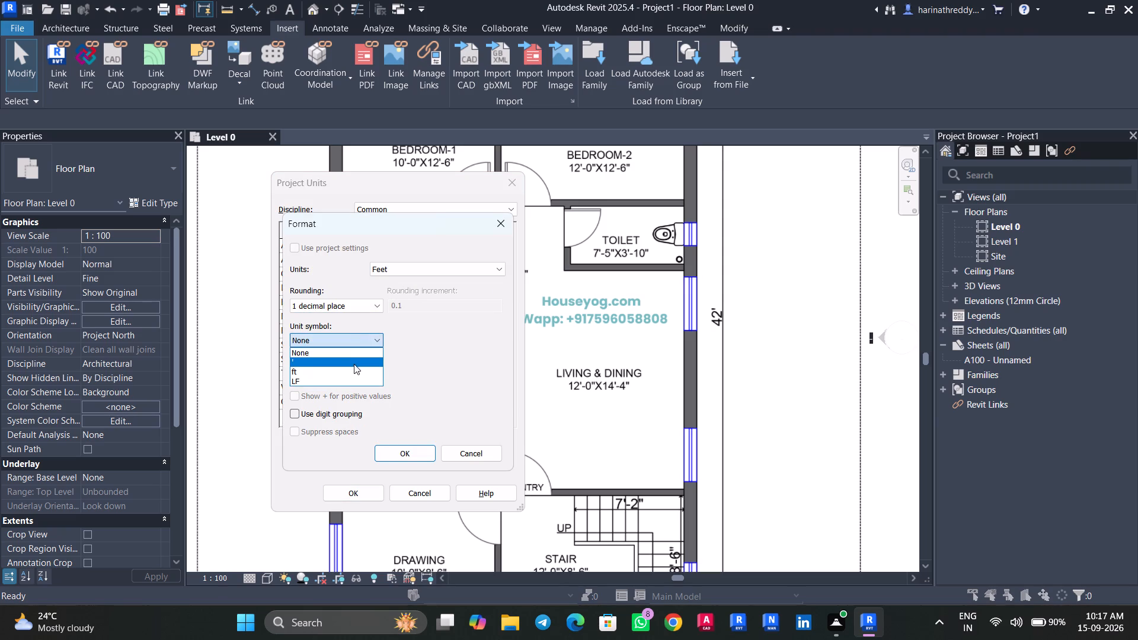
{"action": "left_click", "coordinate": [354, 364]}
{"action": "left_click", "coordinate": [376, 456]}
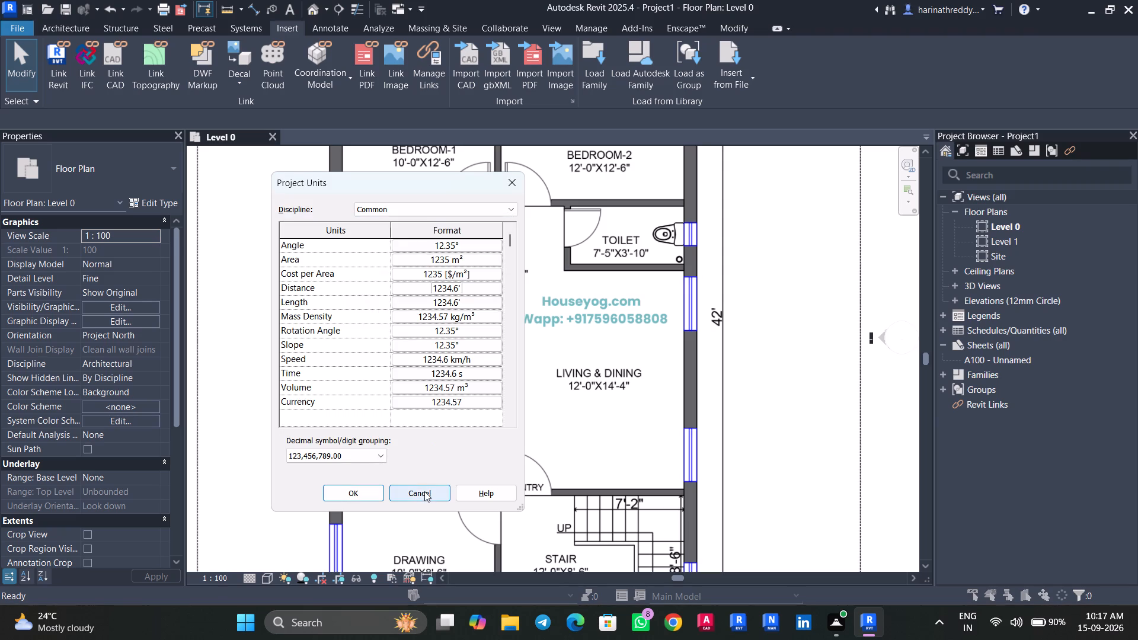
{"action": "left_click", "coordinate": [357, 498]}
Move the east elevation marker eastward until it sits clear outside the linked plan sheet.
{"action": "scroll", "coordinate": [408, 456], "scroll_direction": "down", "scroll_amount": 6}
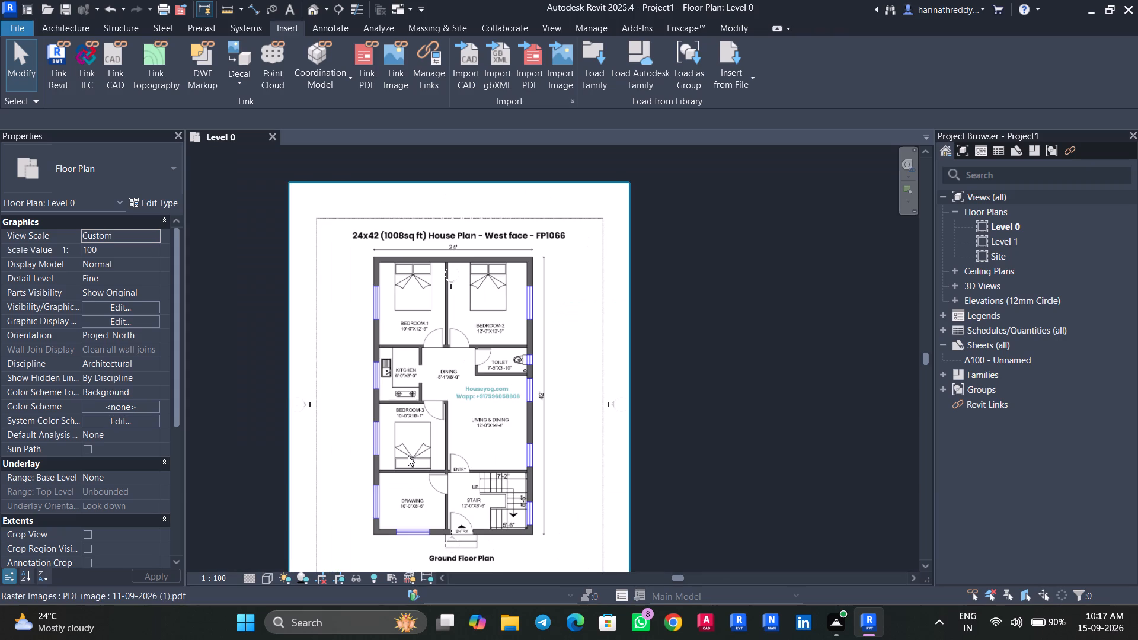
{"action": "key", "text": "Escape"}
{"action": "left_click", "coordinate": [612, 402]}
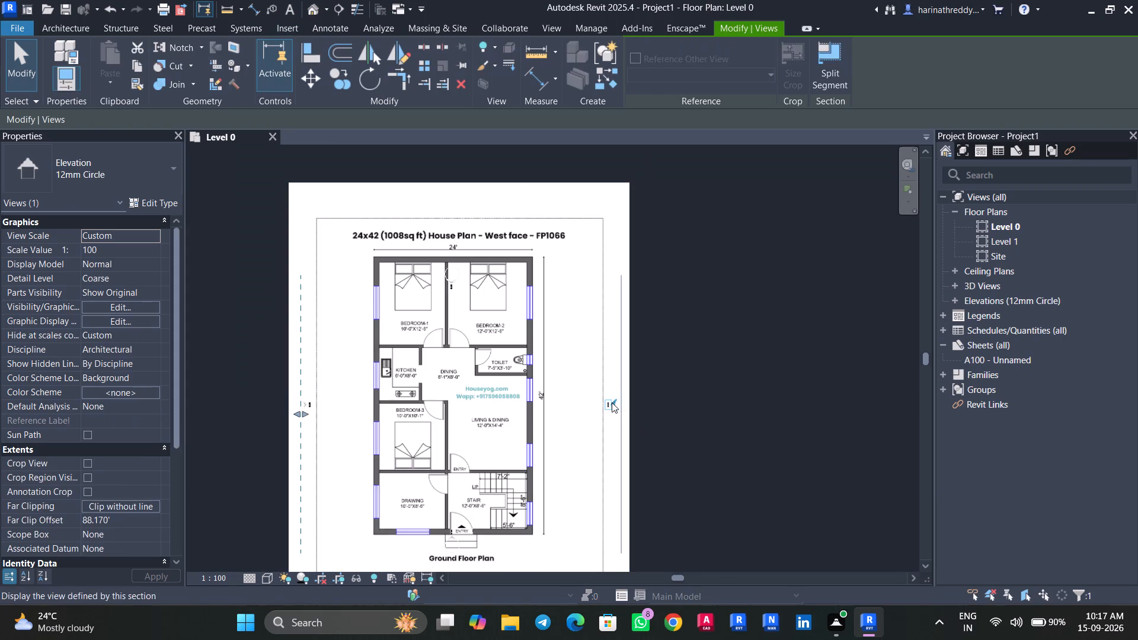
{"action": "key", "text": "Escape"}
{"action": "left_click", "coordinate": [620, 407]}
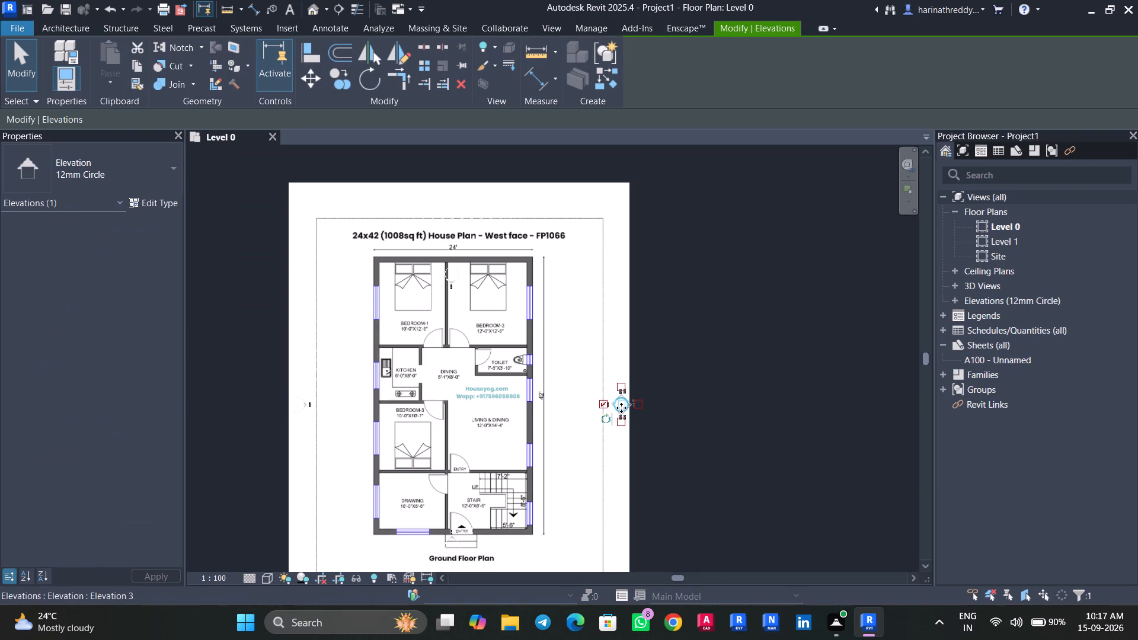
{"action": "key", "text": "Right"}
{"action": "key", "text": "Right"}
{"action": "key", "text": "Right"}
{"action": "key", "text": "Right"}
{"action": "key", "text": "Right"}
{"action": "key", "text": "Right"}
{"action": "key", "text": "Right"}
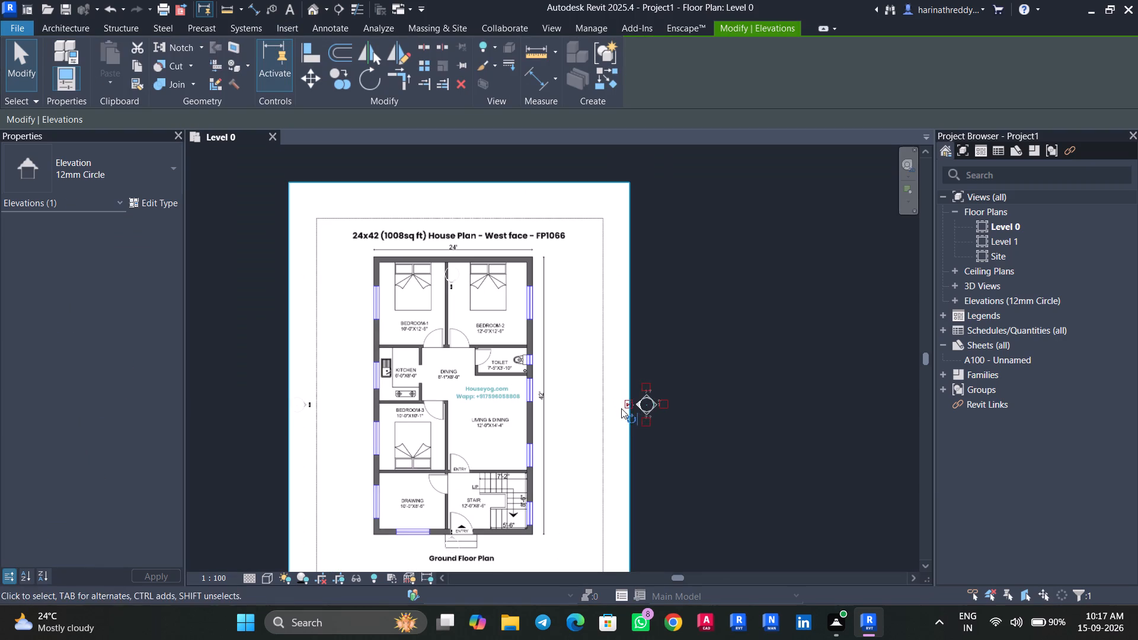
{"action": "key", "text": "Right"}
{"action": "key", "text": "Right"}
{"action": "key", "text": "Right"}
{"action": "key", "text": "Right"}
{"action": "key", "text": "Right"}
{"action": "key", "text": "Right"}
{"action": "key", "text": "Right"}
{"action": "key", "text": "Right"}
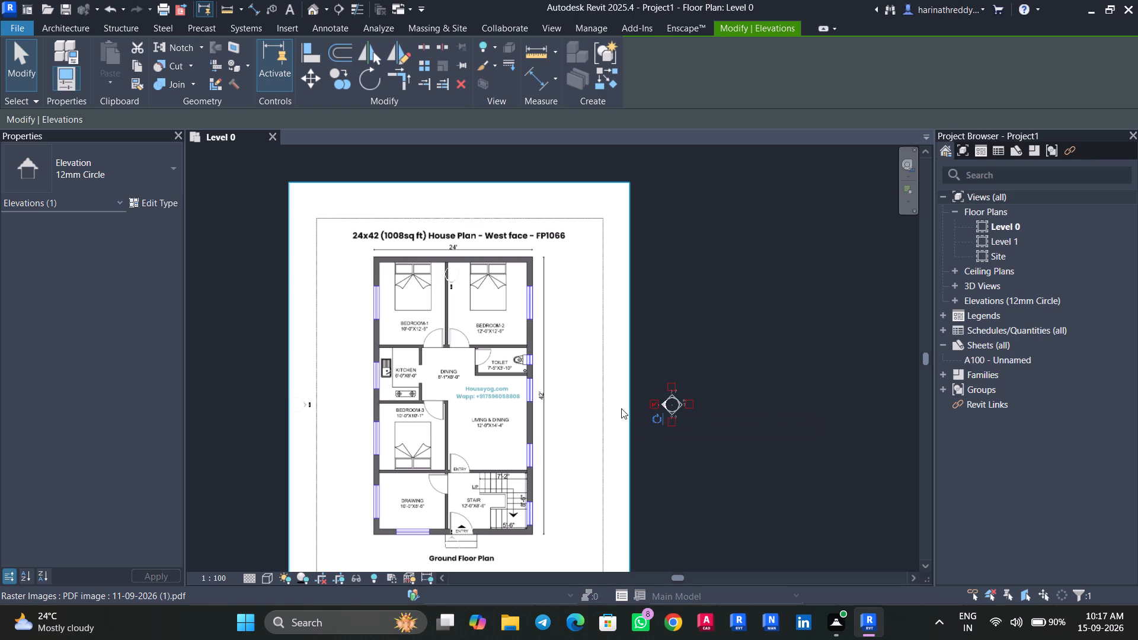
{"action": "key", "text": "Right"}
{"action": "key", "text": "Right"}
{"action": "key", "text": "Right"}
{"action": "key", "text": "Right"}
{"action": "key", "text": "Right"}
{"action": "key", "text": "Right"}
{"action": "key", "text": "Right"}
{"action": "key", "text": "Escape"}
{"action": "key", "text": "Escape"}
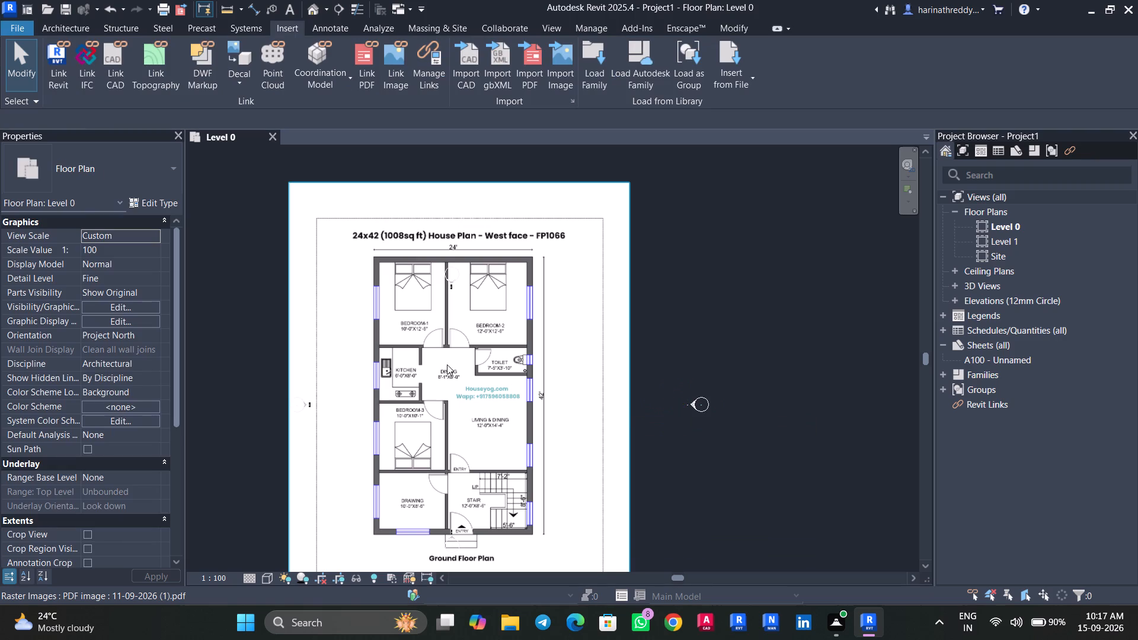
{"action": "key", "text": "Escape"}
Scale the linked plan PDF graphically along the house's north outer wall, corner to corner, to a length of 24'.
{"action": "scroll", "coordinate": [405, 351], "scroll_direction": "up", "scroll_amount": 9}
{"action": "left_click", "coordinate": [405, 348]}
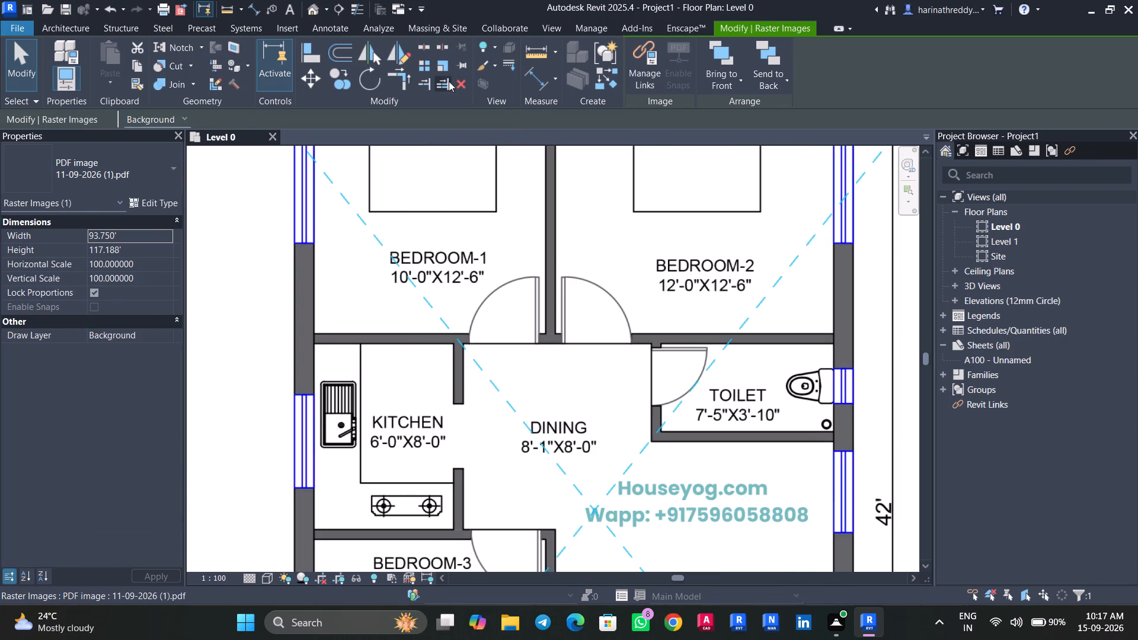
{"action": "left_click", "coordinate": [440, 67]}
{"action": "scroll", "coordinate": [440, 303], "scroll_direction": "down", "scroll_amount": 7}
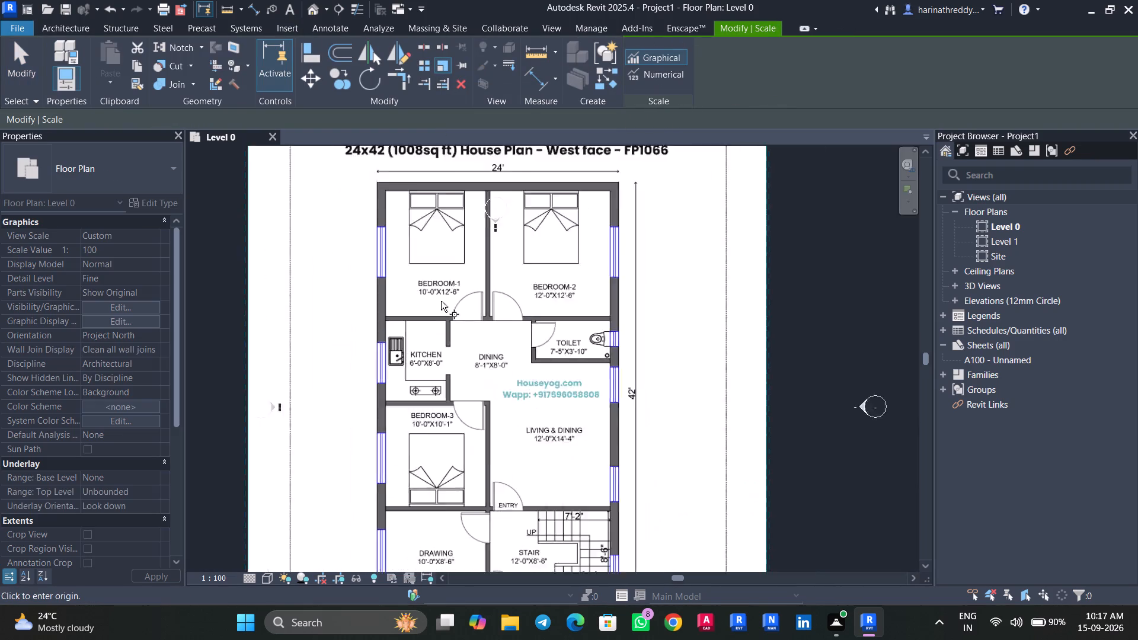
{"action": "scroll", "coordinate": [441, 301], "scroll_direction": "down", "scroll_amount": 1}
{"action": "scroll", "coordinate": [400, 212], "scroll_direction": "up", "scroll_amount": 7}
{"action": "left_click", "coordinate": [394, 210]}
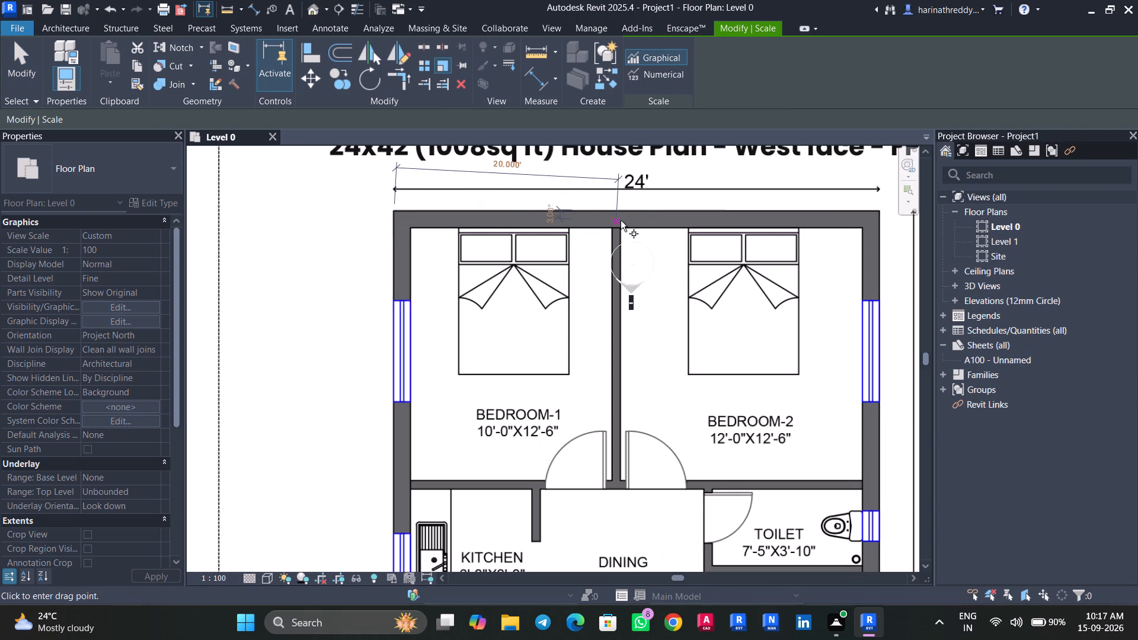
{"action": "middle_click_drag", "start_coordinate": [628, 209], "coordinate": [465, 271]}
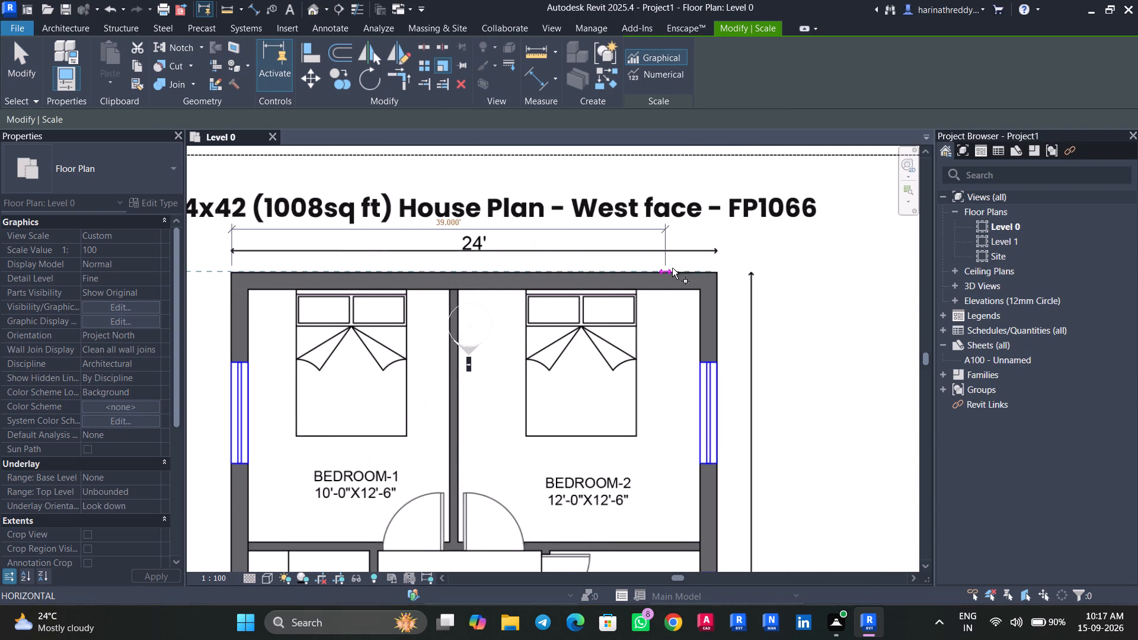
{"action": "left_click", "coordinate": [715, 270]}
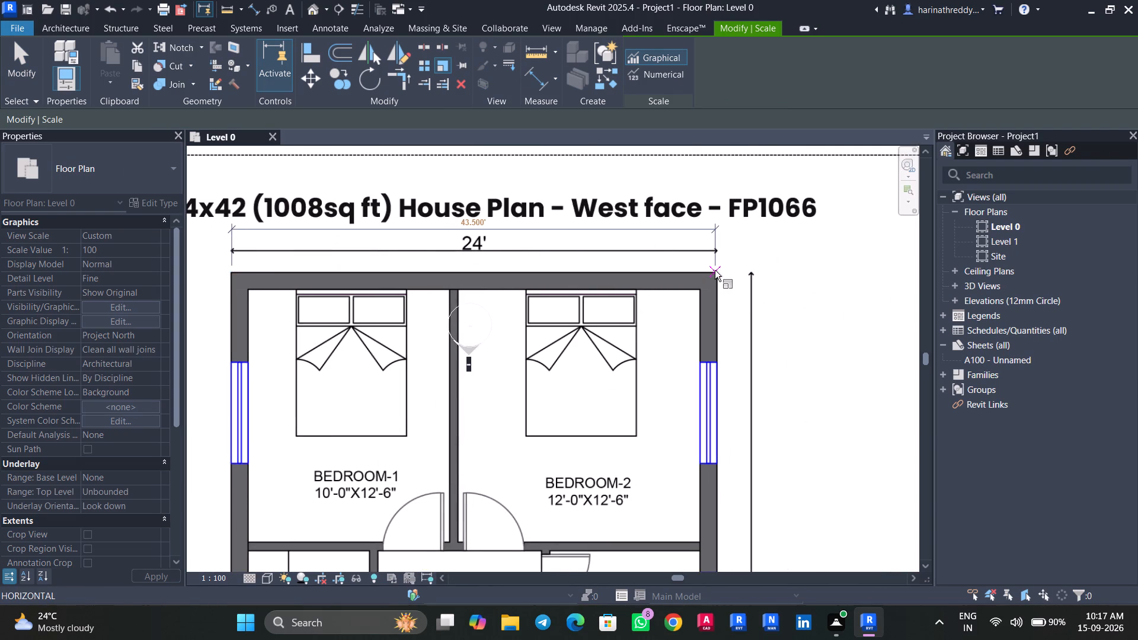
{"action": "type", "text": "24'"}
{"action": "key", "text": "Return"}
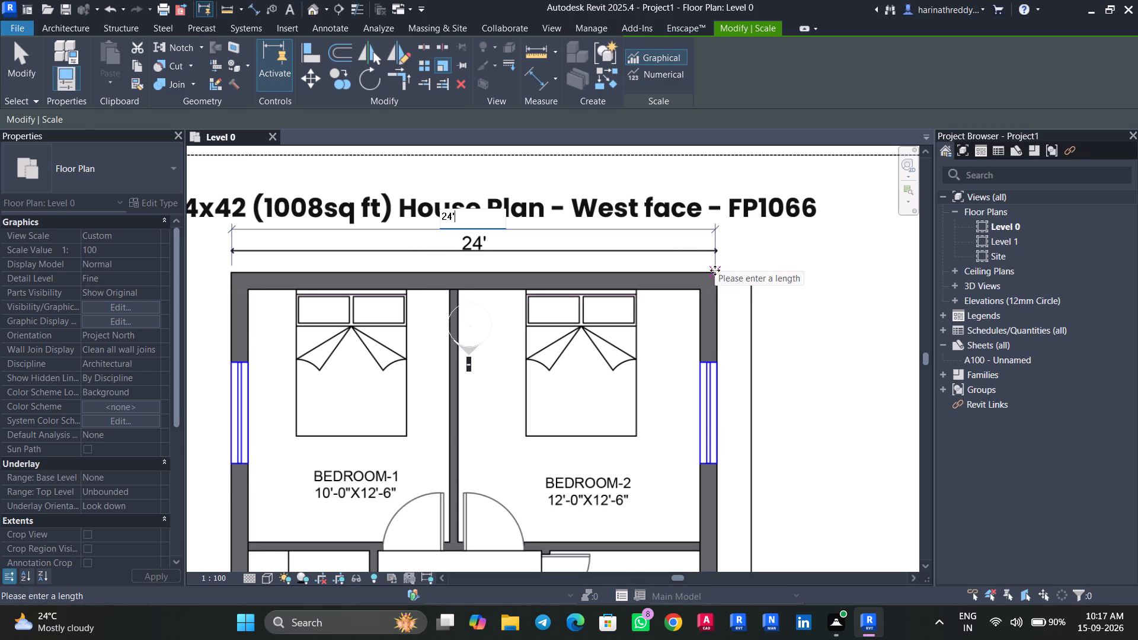
{"action": "key", "text": "Escape"}
Scale the plan PDF graphically along the house's east outer wall, from its south corner to its north corner, to 42'.
{"action": "scroll", "coordinate": [624, 325], "scroll_direction": "down", "scroll_amount": 6}
{"action": "scroll", "coordinate": [624, 325], "scroll_direction": "up", "scroll_amount": 1}
{"action": "scroll", "coordinate": [624, 325], "scroll_direction": "down", "scroll_amount": 2}
{"action": "middle_click_drag", "start_coordinate": [613, 348], "coordinate": [680, 244]}
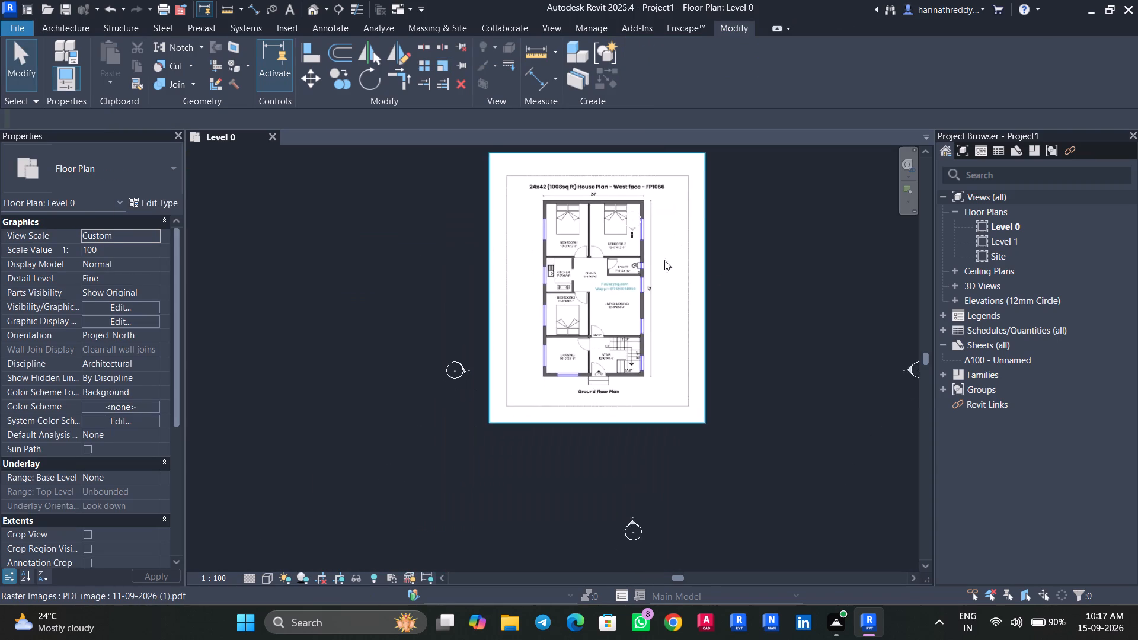
{"action": "scroll", "coordinate": [652, 273], "scroll_direction": "up", "scroll_amount": 4}
{"action": "scroll", "coordinate": [652, 273], "scroll_direction": "down", "scroll_amount": 1}
{"action": "scroll", "coordinate": [652, 273], "scroll_direction": "up", "scroll_amount": 1}
{"action": "left_click", "coordinate": [654, 272]}
{"action": "double_click", "coordinate": [680, 65]}
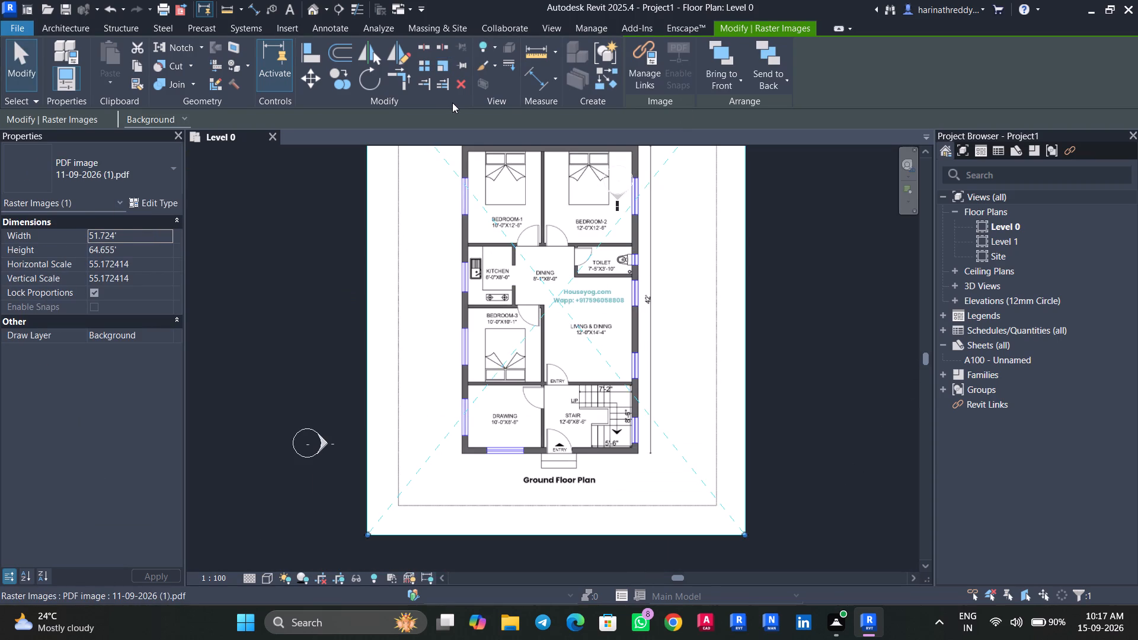
{"action": "left_click", "coordinate": [443, 69]}
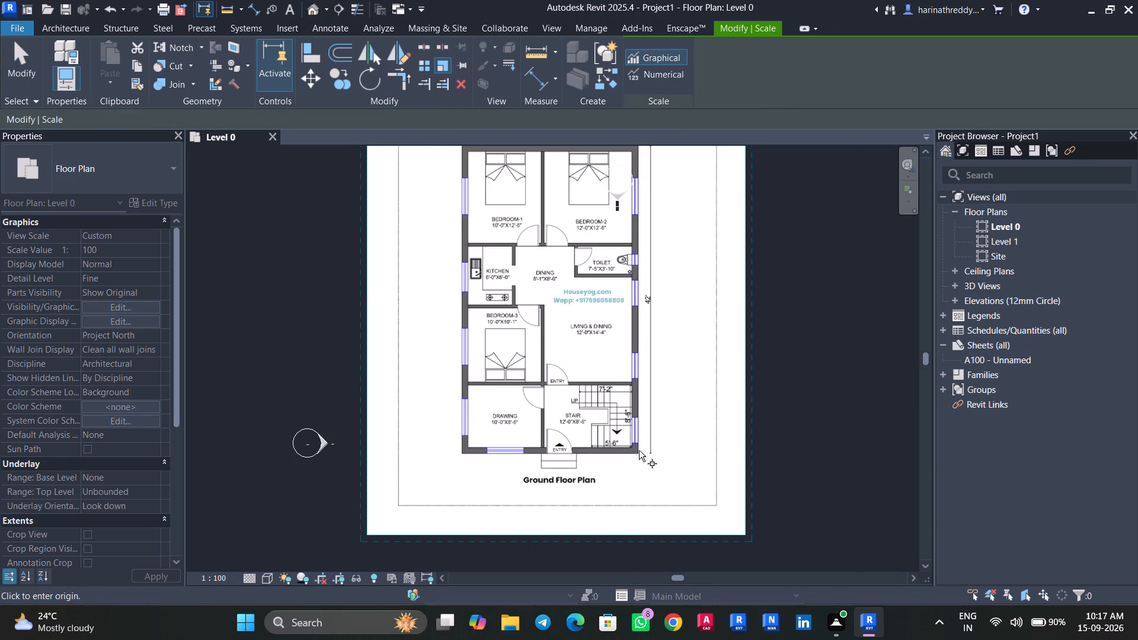
{"action": "scroll", "coordinate": [639, 450], "scroll_direction": "up", "scroll_amount": 10}
{"action": "left_click", "coordinate": [633, 460]}
{"action": "scroll", "coordinate": [633, 460], "scroll_direction": "down", "scroll_amount": 4}
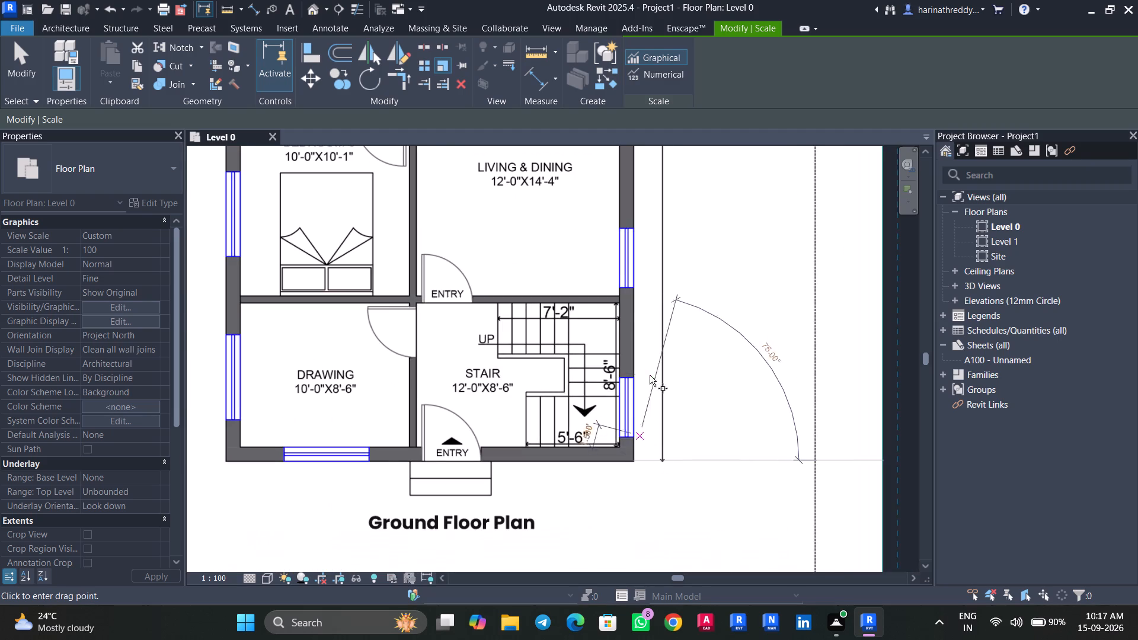
{"action": "middle_click_drag", "start_coordinate": [630, 273], "coordinate": [648, 617]}
{"action": "middle_click_drag", "start_coordinate": [684, 156], "coordinate": [676, 415]}
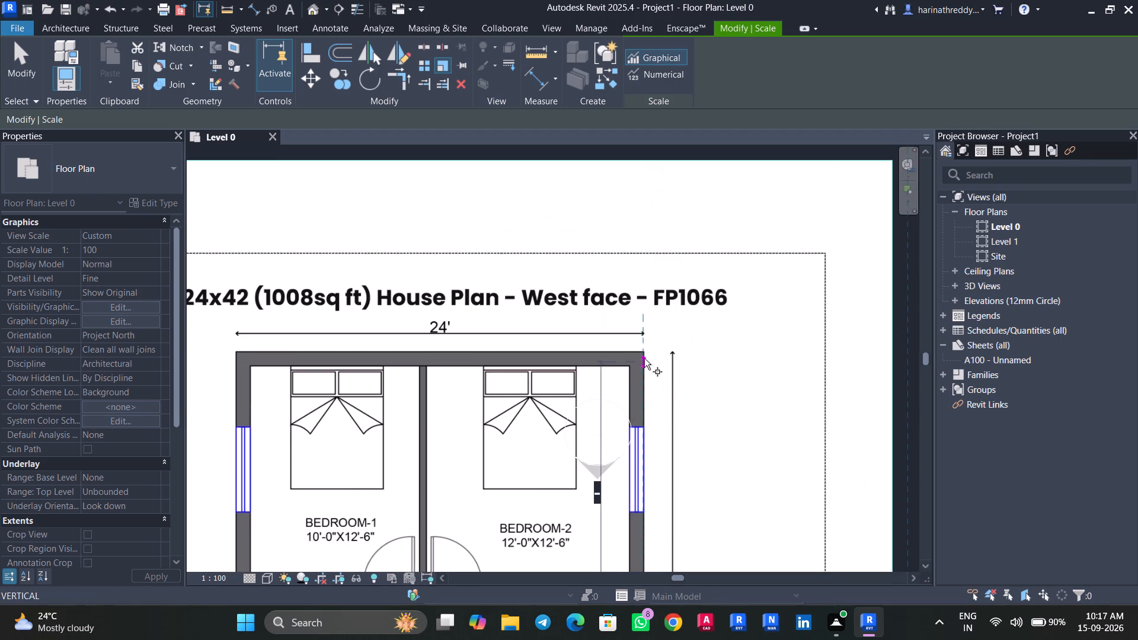
{"action": "left_click", "coordinate": [642, 351]}
{"action": "scroll", "coordinate": [642, 351], "scroll_direction": "down", "scroll_amount": 5}
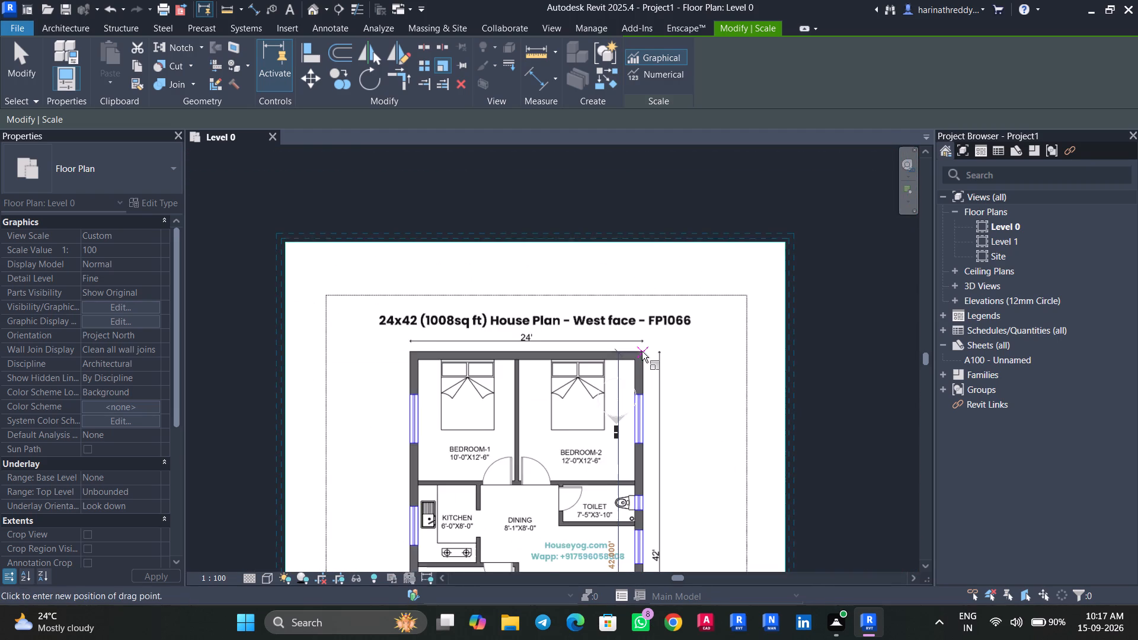
{"action": "type", "text": "42'"}
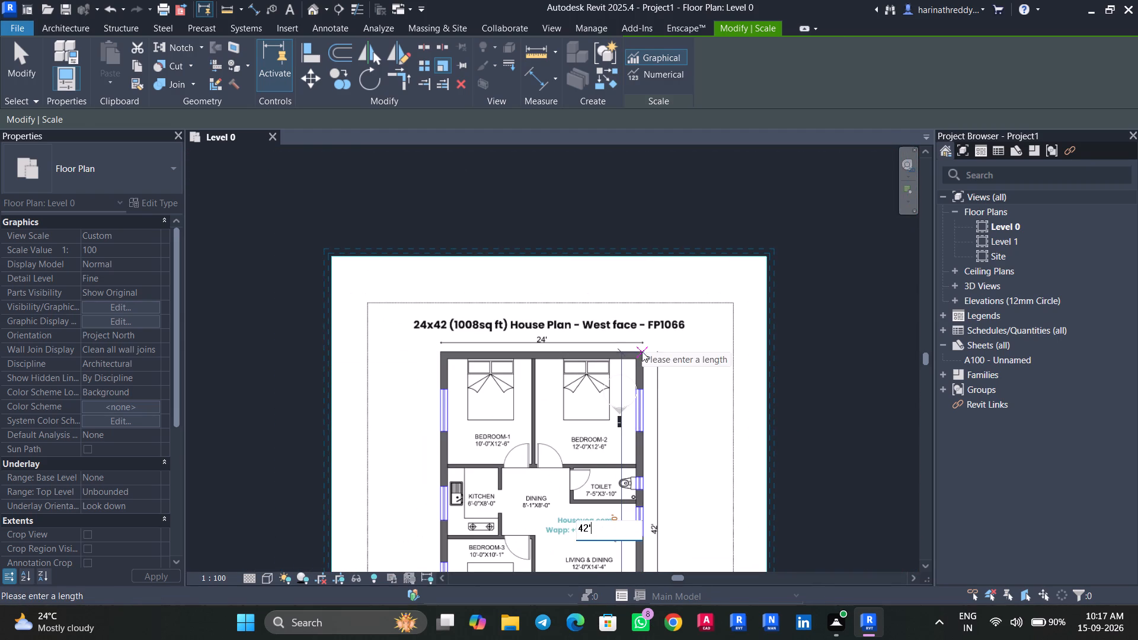
{"action": "key", "text": "Return"}
{"action": "key", "text": "Escape"}
{"action": "scroll", "coordinate": [590, 365], "scroll_direction": "down", "scroll_amount": 3}
{"action": "middle_click_drag", "start_coordinate": [590, 365], "coordinate": [597, 274]}
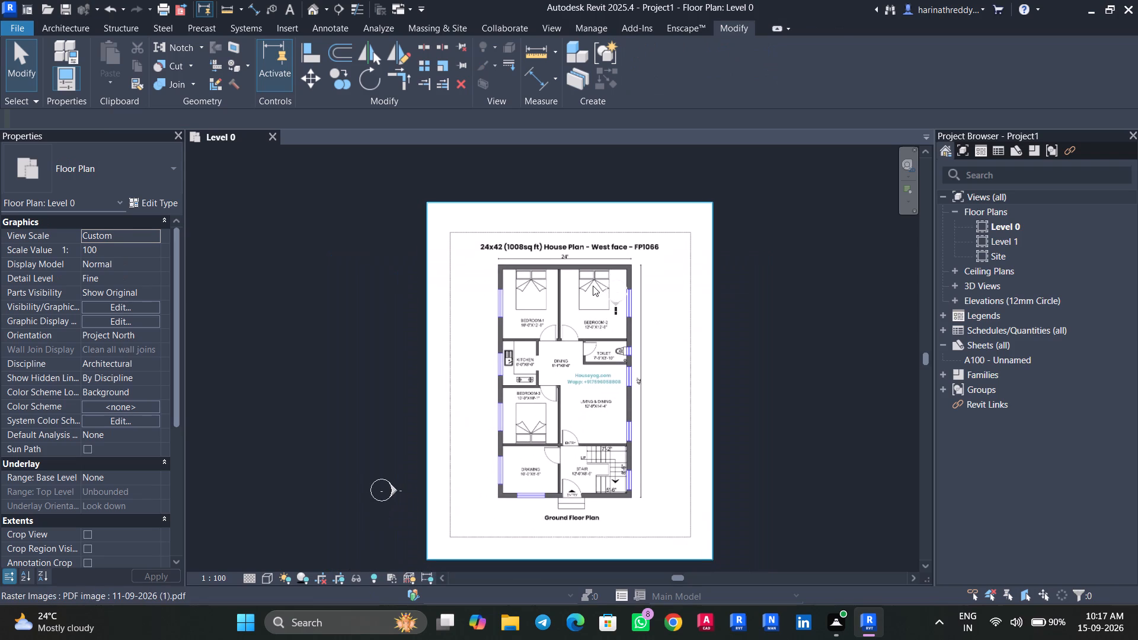
{"action": "left_click", "coordinate": [593, 286]}
{"action": "scroll", "coordinate": [516, 348], "scroll_direction": "up", "scroll_amount": 4}
{"action": "key", "text": "Escape"}
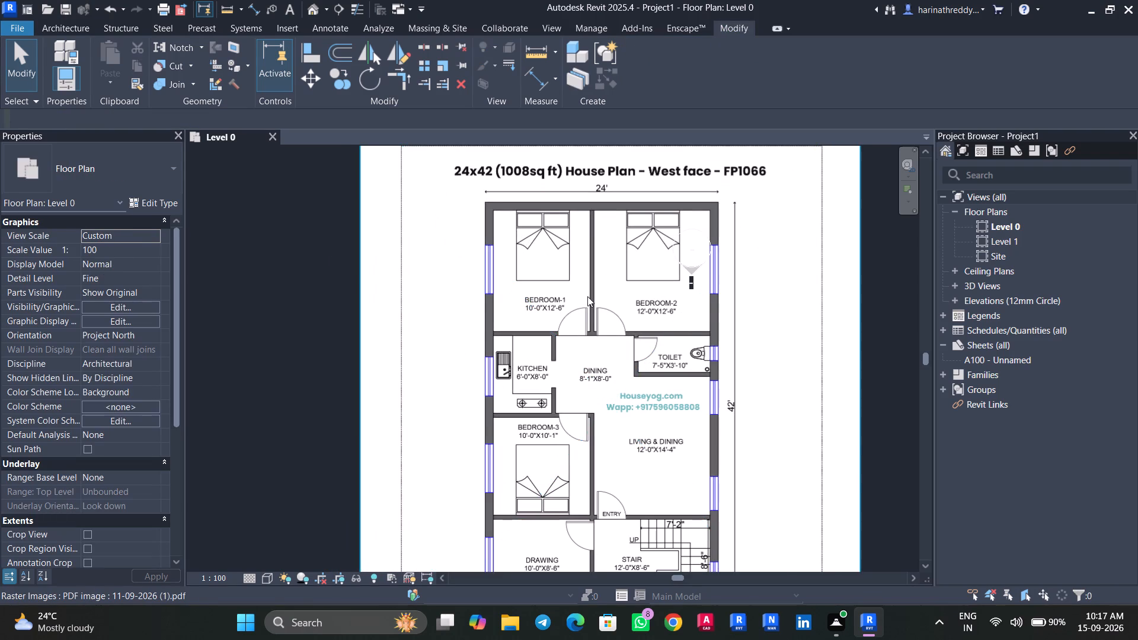
Move the north elevation marker northward from Bedroom-2 until it sits clear outside the linked plan sheet.
{"action": "scroll", "coordinate": [588, 296], "scroll_direction": "down", "scroll_amount": 3}
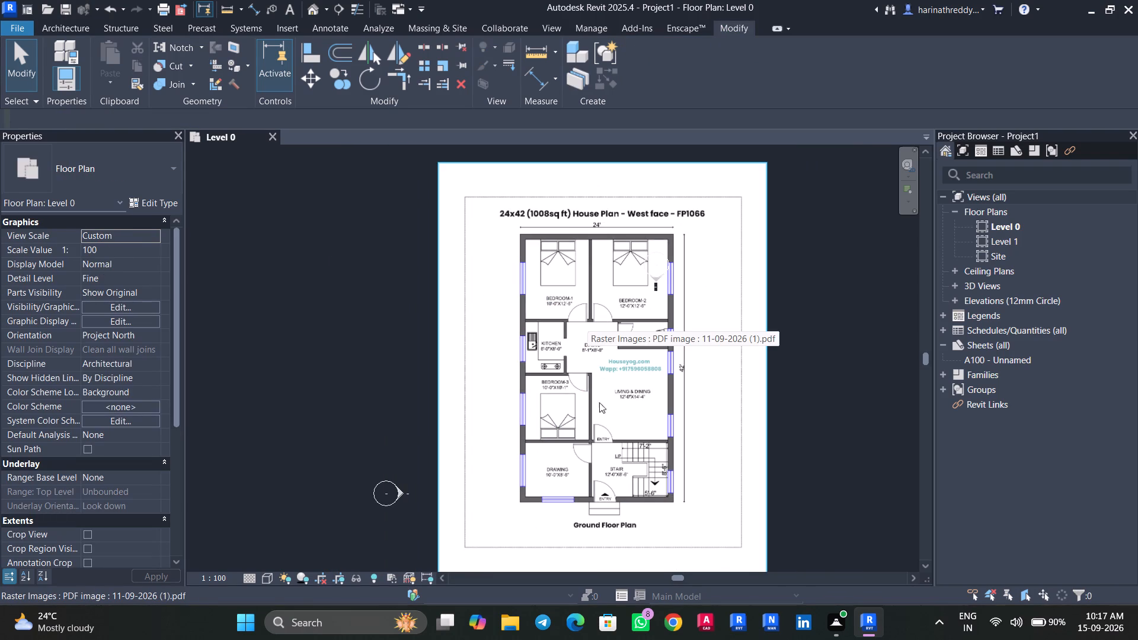
{"action": "middle_click_drag", "start_coordinate": [640, 418], "coordinate": [568, 148]}
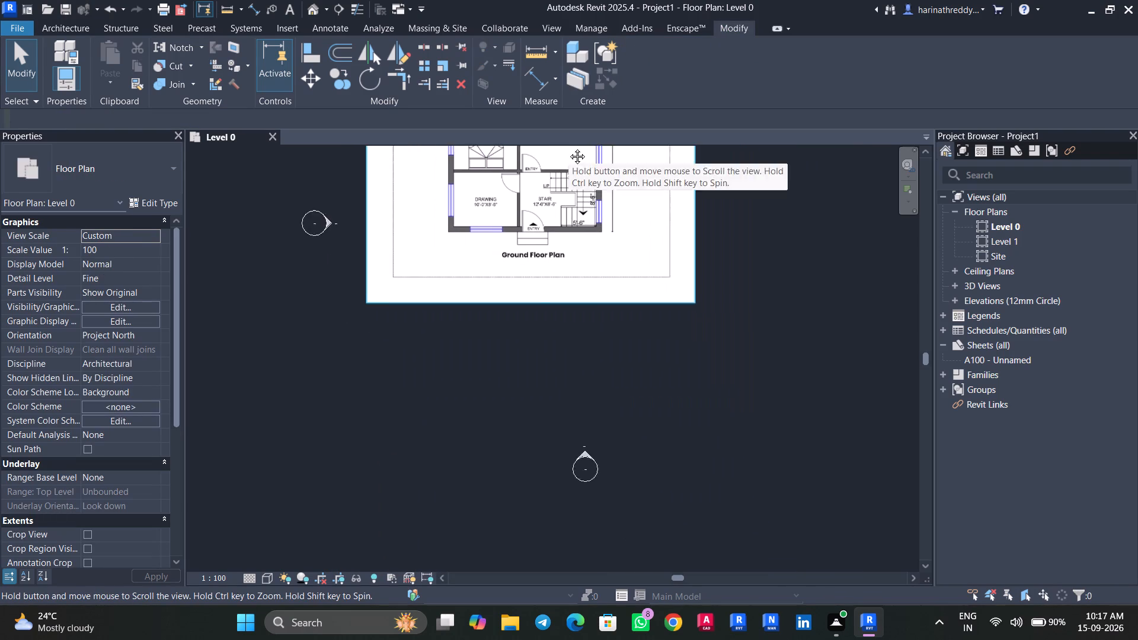
{"action": "middle_click_drag", "start_coordinate": [568, 148], "coordinate": [527, 615]}
{"action": "scroll", "coordinate": [527, 607], "scroll_direction": "up", "scroll_amount": 1}
{"action": "scroll", "coordinate": [516, 529], "scroll_direction": "down", "scroll_amount": 5}
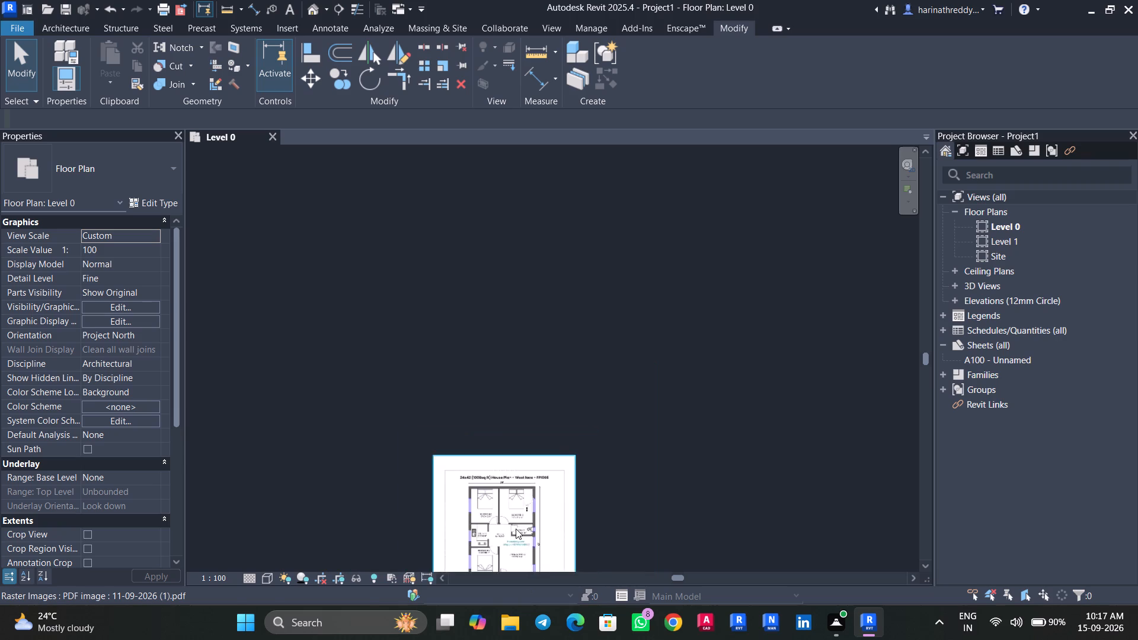
{"action": "scroll", "coordinate": [516, 529], "scroll_direction": "down", "scroll_amount": 3}
{"action": "middle_click_drag", "start_coordinate": [516, 529], "coordinate": [504, 396]}
{"action": "scroll", "coordinate": [493, 357], "scroll_direction": "up", "scroll_amount": 5}
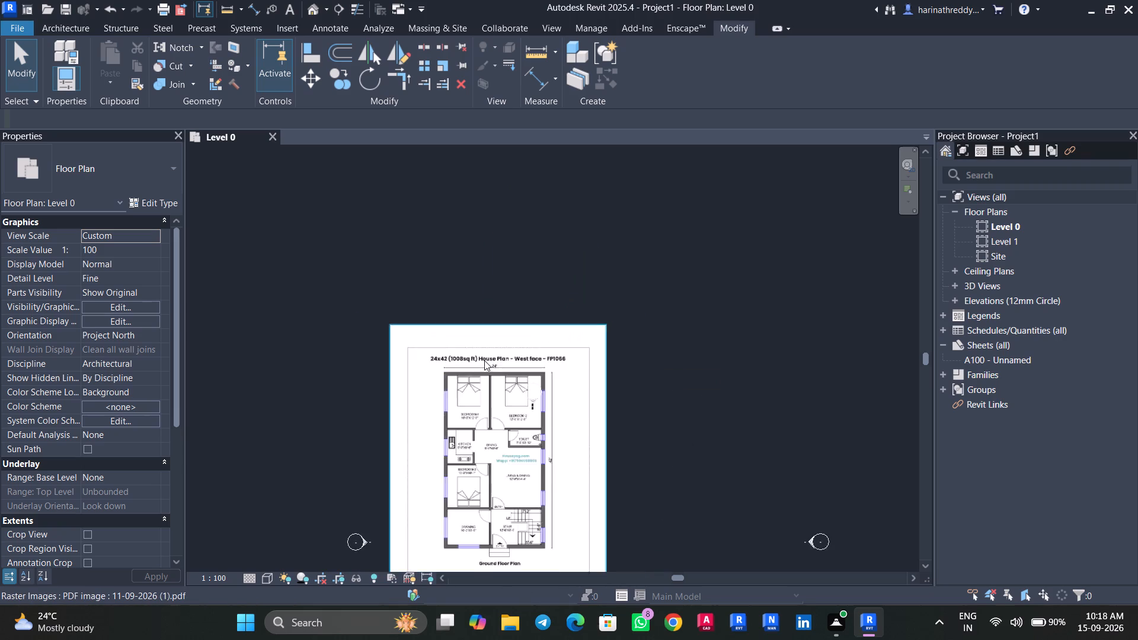
{"action": "scroll", "coordinate": [484, 360], "scroll_direction": "up", "scroll_amount": 11}
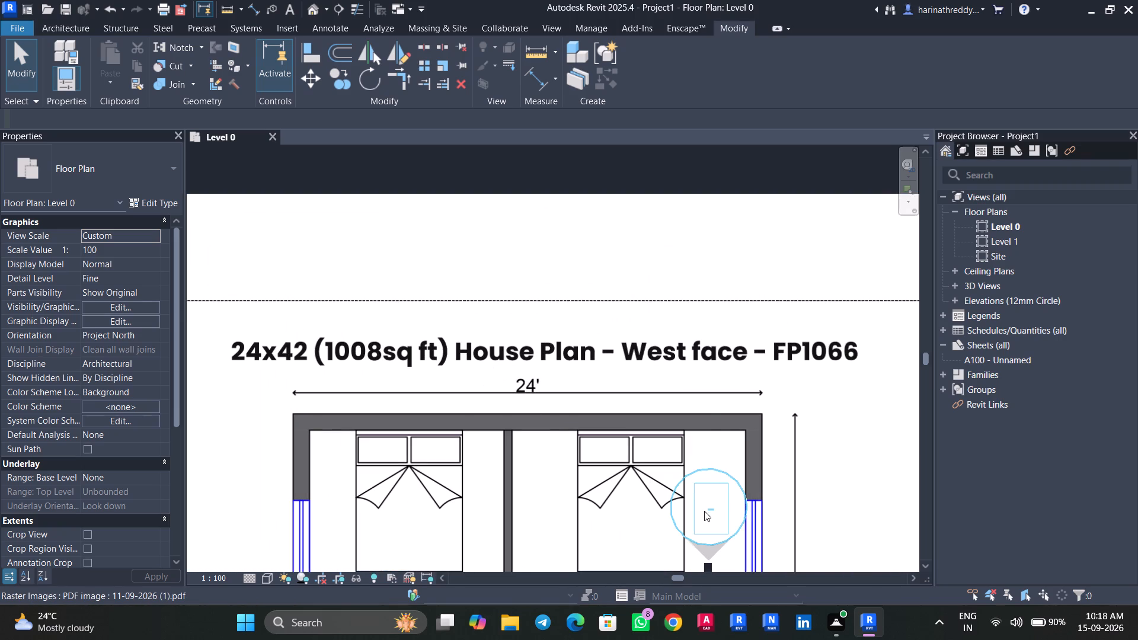
{"action": "left_click", "coordinate": [704, 511]}
{"action": "scroll", "coordinate": [704, 511], "scroll_direction": "down", "scroll_amount": 2}
{"action": "scroll", "coordinate": [704, 511], "scroll_direction": "up", "scroll_amount": 1}
{"action": "scroll", "coordinate": [704, 511], "scroll_direction": "down", "scroll_amount": 2}
{"action": "scroll", "coordinate": [704, 511], "scroll_direction": "up", "scroll_amount": 1}
{"action": "scroll", "coordinate": [704, 511], "scroll_direction": "down", "scroll_amount": 2}
{"action": "key", "text": "Up"}
{"action": "key", "text": "Up"}
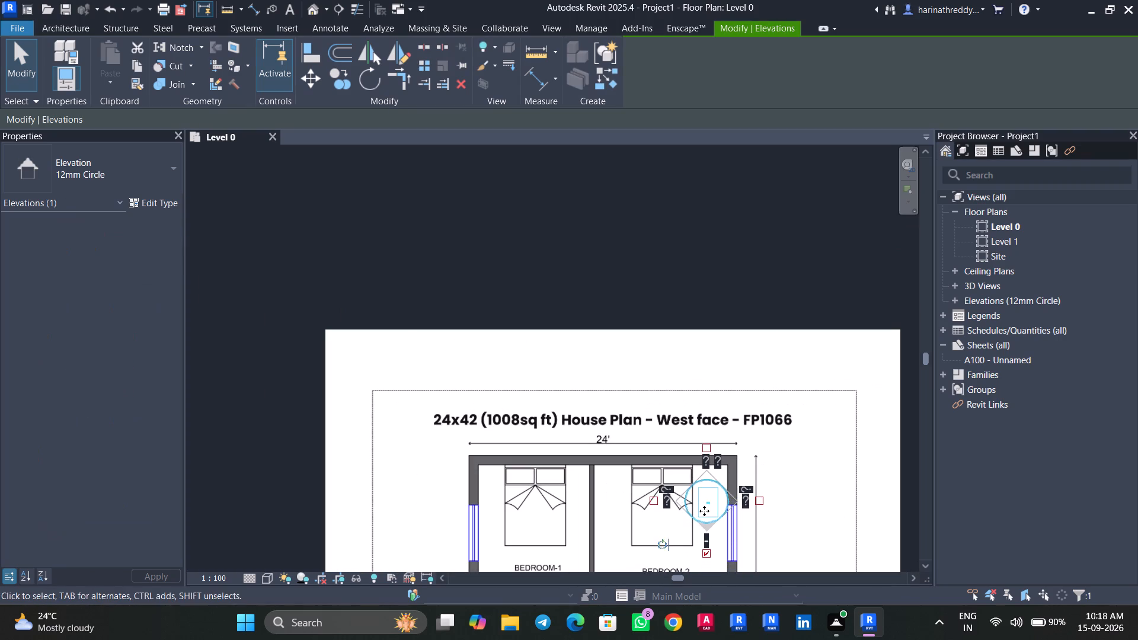
{"action": "key", "text": "Up"}
{"action": "key", "text": "Up"}
{"action": "key", "text": "Up"}
{"action": "key", "text": "Up"}
{"action": "key", "text": "Up"}
{"action": "key", "text": "Up"}
{"action": "key", "text": "Up"}
{"action": "key", "text": "Up"}
{"action": "key", "text": "Up"}
{"action": "key", "text": "Up"}
{"action": "key", "text": "Up"}
{"action": "key", "text": "Up"}
{"action": "key", "text": "Up"}
{"action": "key", "text": "Up"}
{"action": "key", "text": "Up"}
{"action": "key", "text": "Up"}
{"action": "key", "text": "Up"}
{"action": "key", "text": "Up"}
{"action": "key", "text": "Up"}
{"action": "key", "text": "Up"}
{"action": "key", "text": "Up"}
{"action": "key", "text": "Up"}
{"action": "key", "text": "Up"}
{"action": "key", "text": "Up"}
{"action": "key", "text": "Up"}
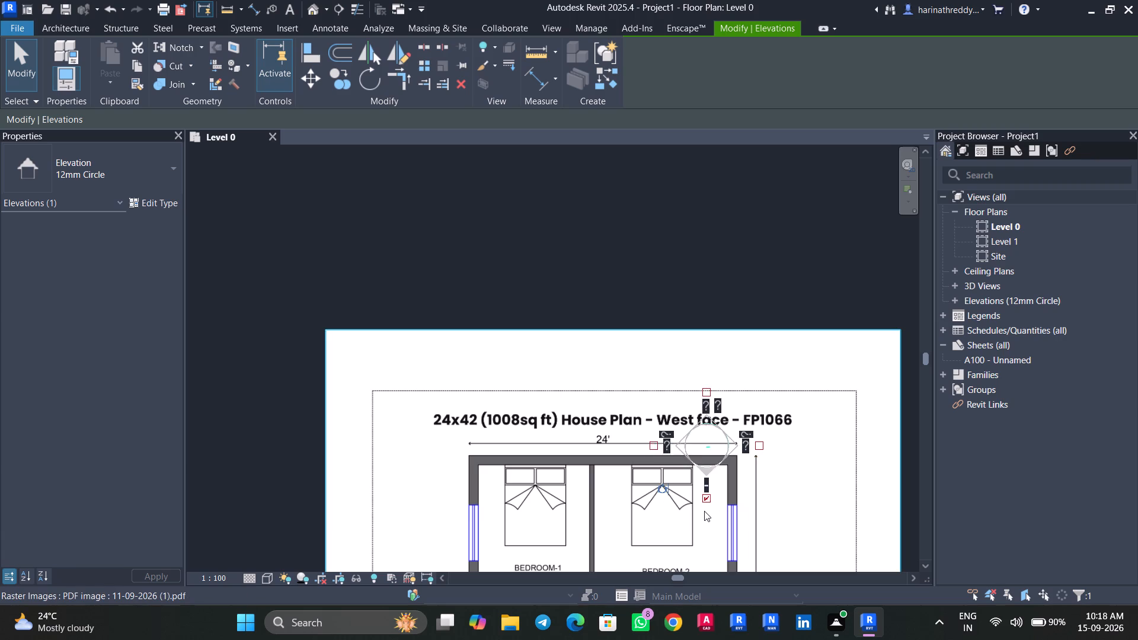
{"action": "key", "text": "Up"}
{"action": "key", "text": "Up"}
{"action": "key", "text": "Up"}
{"action": "key", "text": "Up"}
{"action": "key", "text": "Up"}
{"action": "key", "text": "Up"}
{"action": "key", "text": "Up"}
{"action": "key", "text": "Up"}
{"action": "key", "text": "Up"}
{"action": "key", "text": "Up"}
{"action": "key", "text": "Up"}
{"action": "key", "text": "Up"}
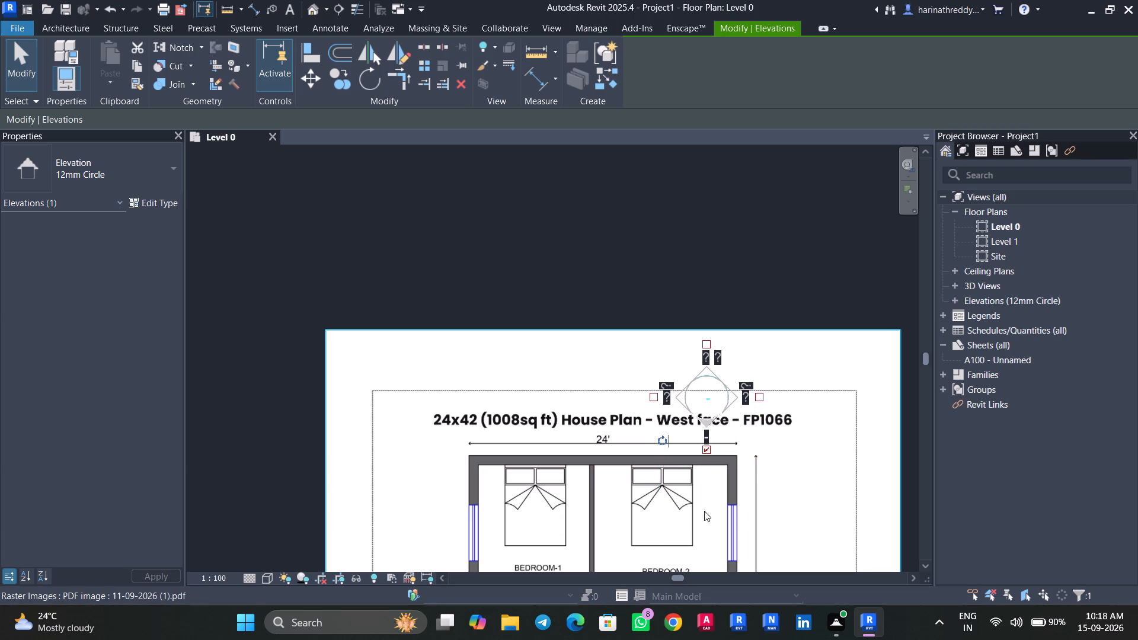
{"action": "key", "text": "Up"}
{"action": "key", "text": "Up"}
{"action": "key", "text": "Up"}
{"action": "key", "text": "Up"}
{"action": "key", "text": "Up"}
{"action": "key", "text": "Up"}
{"action": "key", "text": "Up"}
{"action": "key", "text": "Up"}
{"action": "key", "text": "Up"}
{"action": "key", "text": "Up"}
{"action": "key", "text": "Up"}
{"action": "key", "text": "Up"}
{"action": "key", "text": "Up"}
{"action": "key", "text": "Up"}
{"action": "key", "text": "Up"}
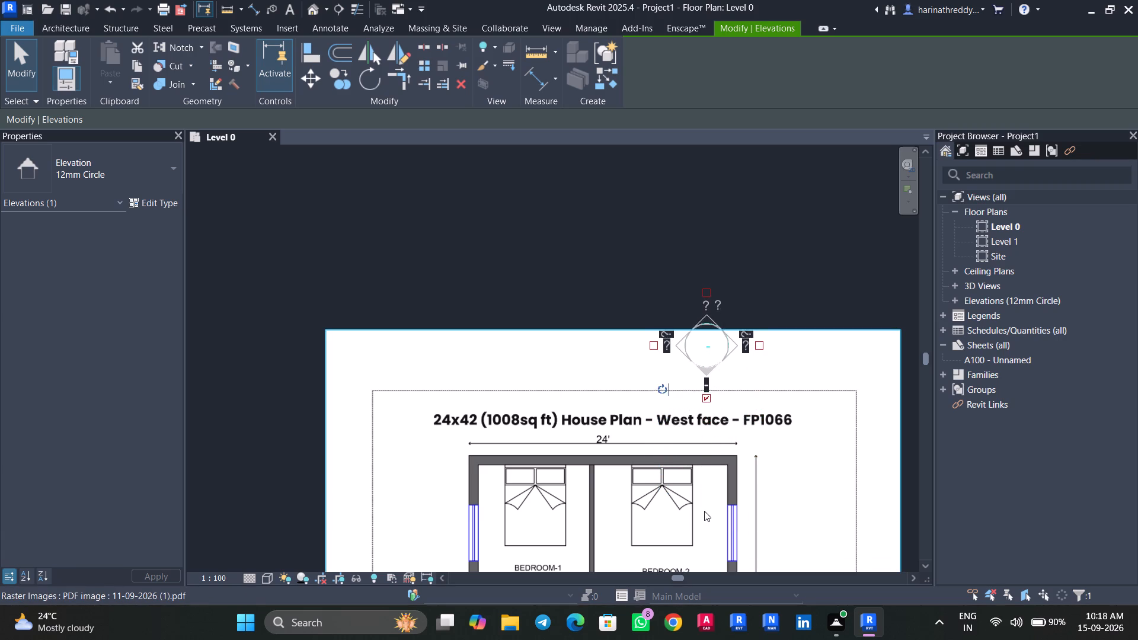
{"action": "key", "text": "Up"}
{"action": "key", "text": "Up"}
{"action": "key", "text": "Up"}
{"action": "key", "text": "Up"}
{"action": "key", "text": "Up"}
{"action": "key", "text": "Up"}
{"action": "key", "text": "Up"}
{"action": "key", "text": "Up"}
{"action": "key", "text": "Up"}
{"action": "key", "text": "Up"}
{"action": "key", "text": "Up"}
{"action": "key", "text": "Up"}
{"action": "key", "text": "Up"}
{"action": "key", "text": "Up"}
{"action": "key", "text": "Up"}
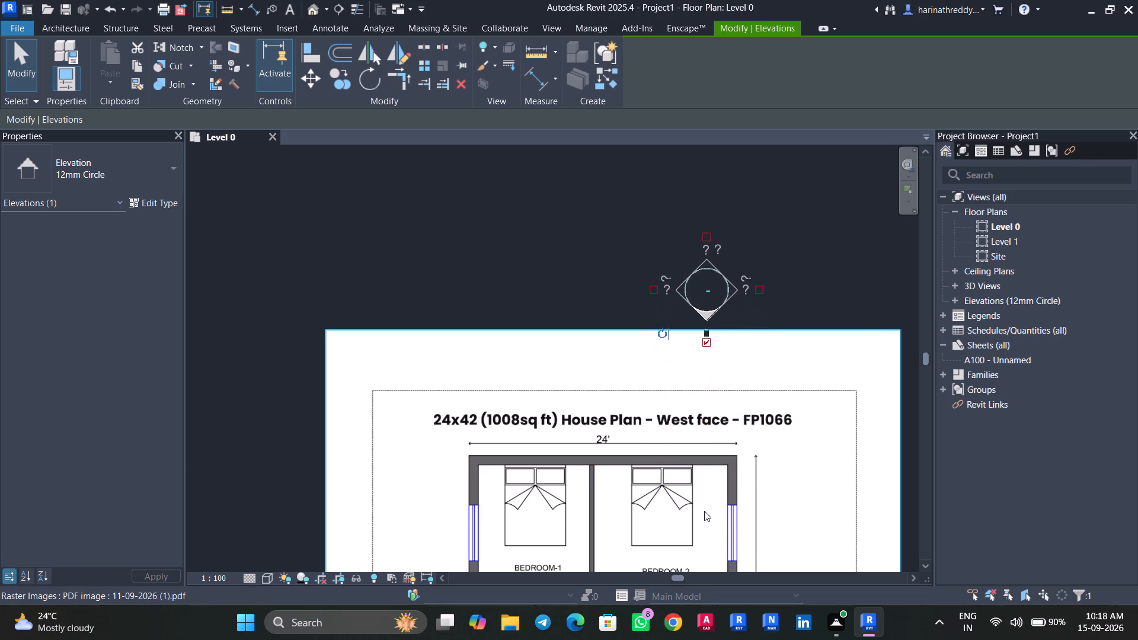
{"action": "key", "text": "Up"}
{"action": "key", "text": "Up"}
{"action": "key", "text": "Up"}
{"action": "key", "text": "Up"}
{"action": "key", "text": "Up"}
{"action": "key", "text": "Up"}
{"action": "key", "text": "Up"}
{"action": "key", "text": "Up"}
{"action": "key", "text": "Up"}
{"action": "key", "text": "Up"}
{"action": "key", "text": "Up"}
{"action": "key", "text": "Up"}
{"action": "key", "text": "Up"}
{"action": "key", "text": "Up"}
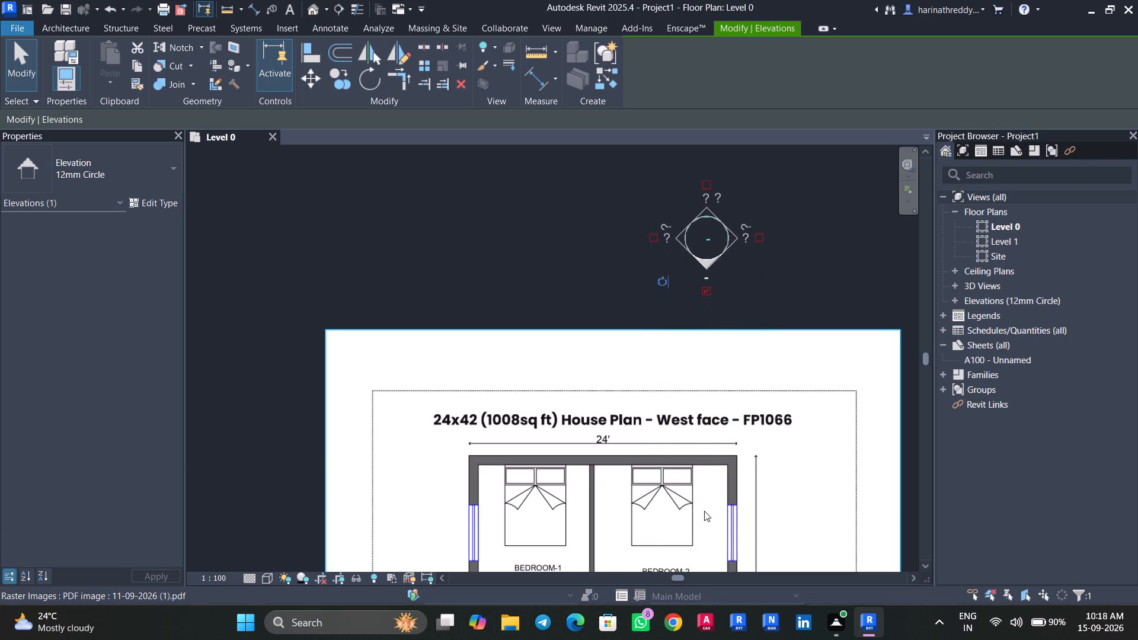
{"action": "key", "text": "Up"}
{"action": "key", "text": "Up"}
{"action": "key", "text": "Up"}
{"action": "key", "text": "Up"}
{"action": "key", "text": "Up"}
{"action": "key", "text": "Up"}
{"action": "key", "text": "Escape"}
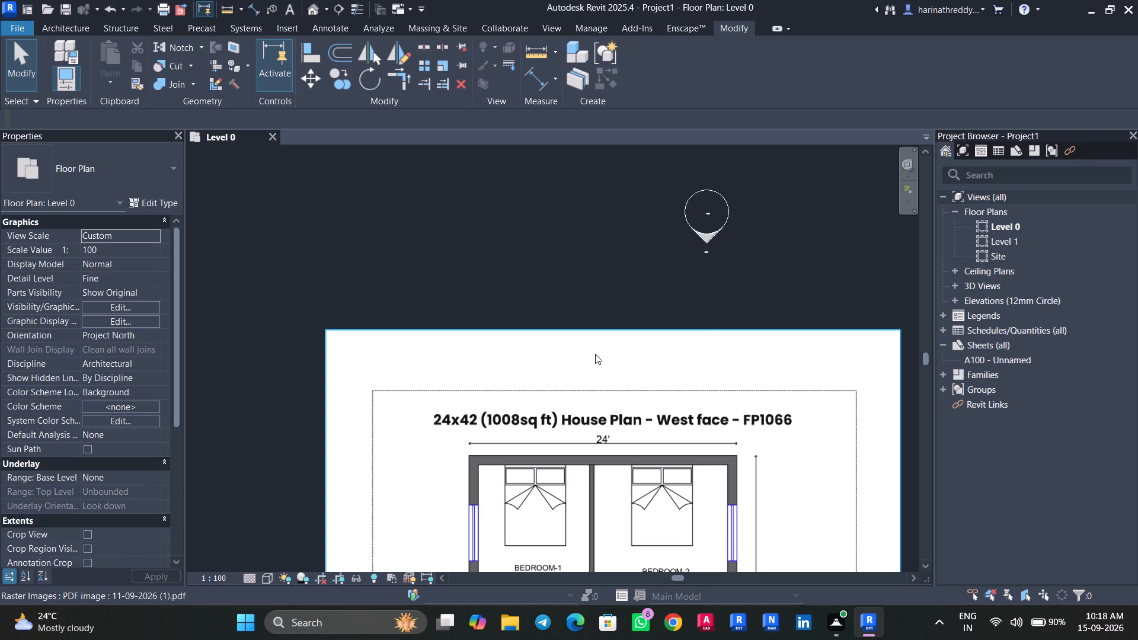
{"action": "key", "text": "Escape"}
Examine the scaled house plan's room layout, wall positions and dimension labels.
{"action": "scroll", "coordinate": [568, 306], "scroll_direction": "down", "scroll_amount": 9}
{"action": "scroll", "coordinate": [578, 463], "scroll_direction": "up", "scroll_amount": 4}
{"action": "scroll", "coordinate": [578, 463], "scroll_direction": "down", "scroll_amount": 1}
{"action": "scroll", "coordinate": [577, 462], "scroll_direction": "up", "scroll_amount": 3}
{"action": "middle_click_drag", "start_coordinate": [569, 453], "coordinate": [549, 420]}
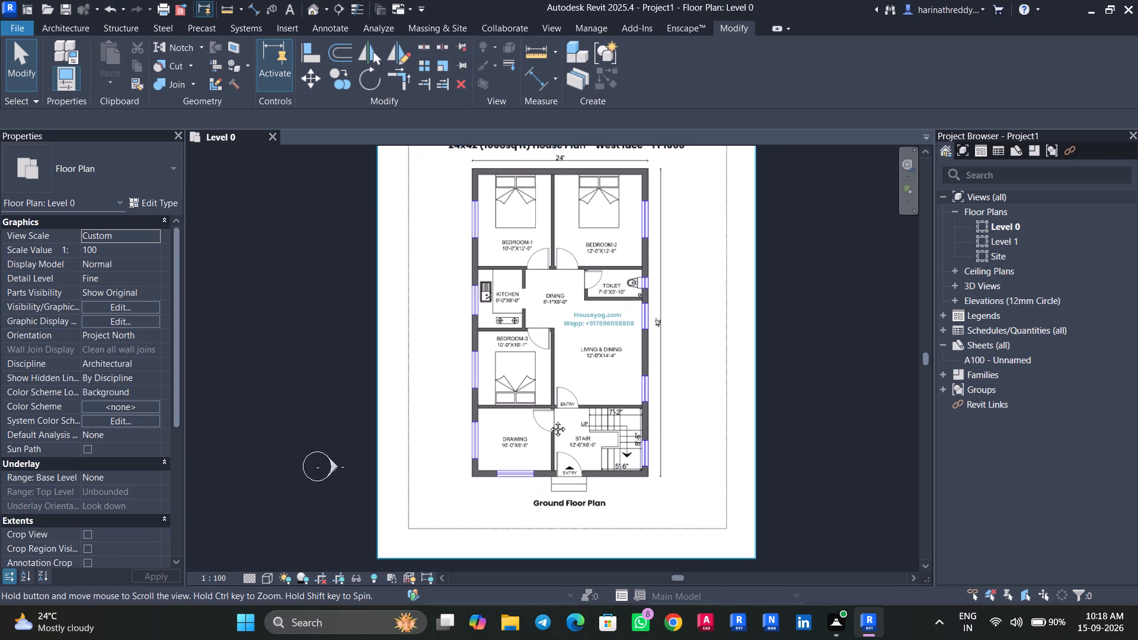
{"action": "middle_click_drag", "start_coordinate": [549, 420], "coordinate": [549, 464]}
{"action": "scroll", "coordinate": [549, 464], "scroll_direction": "down", "scroll_amount": 1}
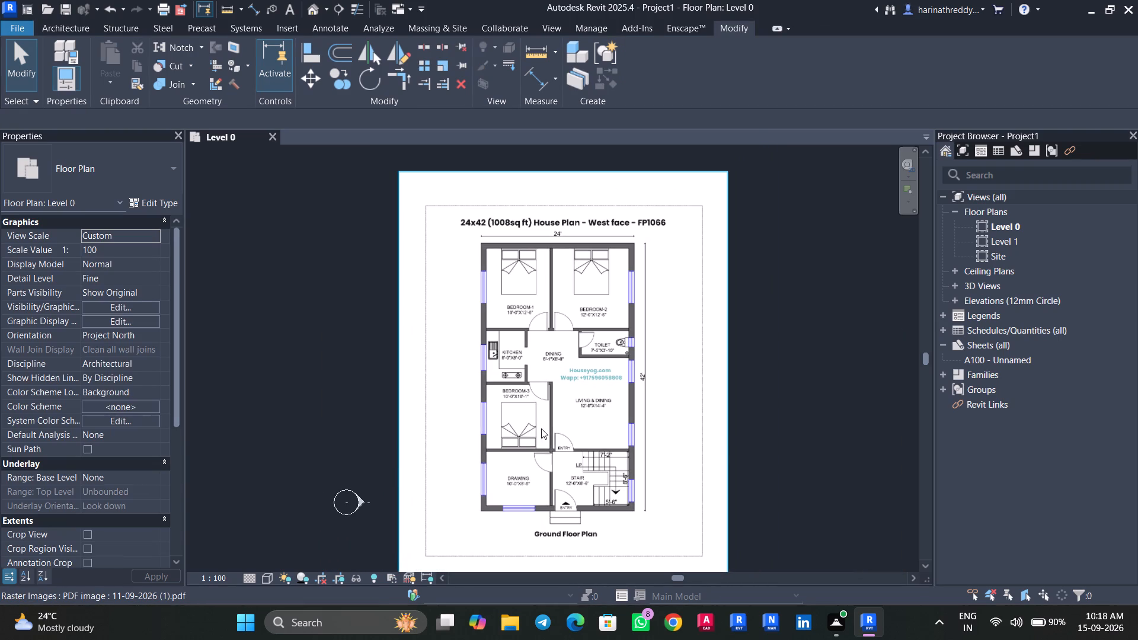
{"action": "middle_click_drag", "start_coordinate": [541, 428], "coordinate": [490, 403]}
{"action": "scroll", "coordinate": [490, 241], "scroll_direction": "up", "scroll_amount": 1}
{"action": "scroll", "coordinate": [490, 403], "scroll_direction": "down", "scroll_amount": 1}
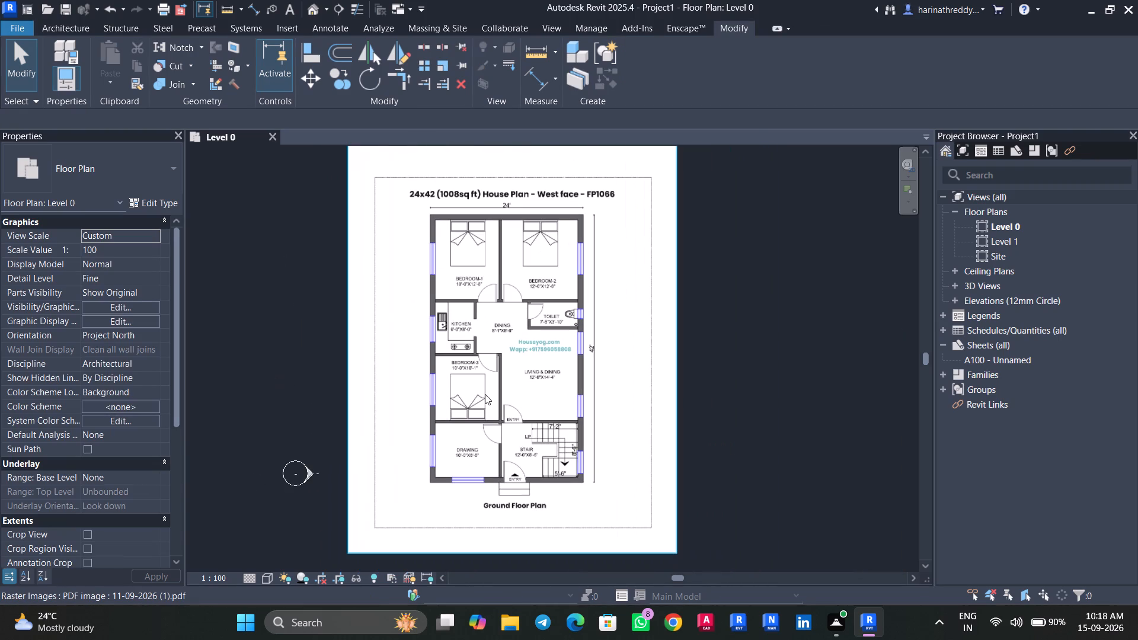
{"action": "scroll", "coordinate": [504, 374], "scroll_direction": "up", "scroll_amount": 4}
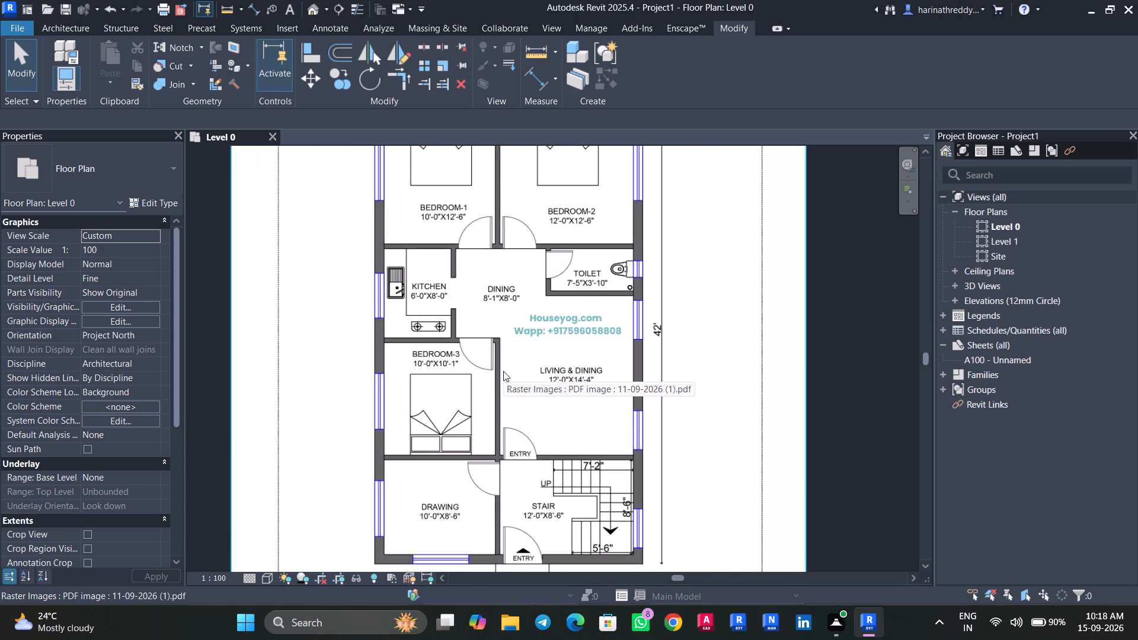
{"action": "scroll", "coordinate": [503, 371], "scroll_direction": "down", "scroll_amount": 2}
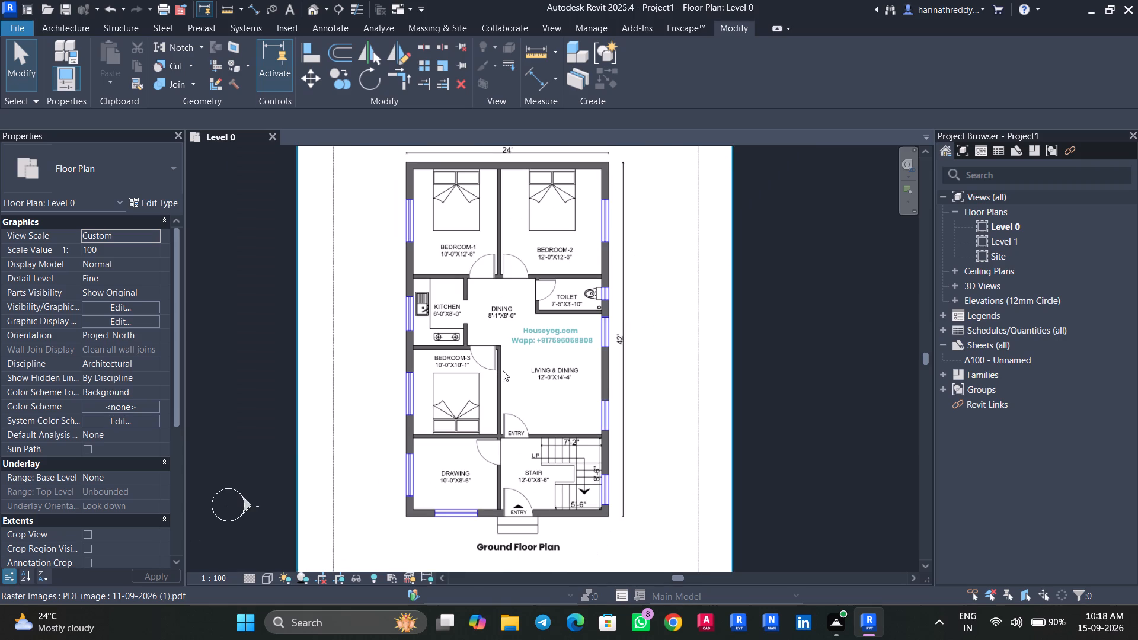
{"action": "scroll", "coordinate": [503, 370], "scroll_direction": "up", "scroll_amount": 2}
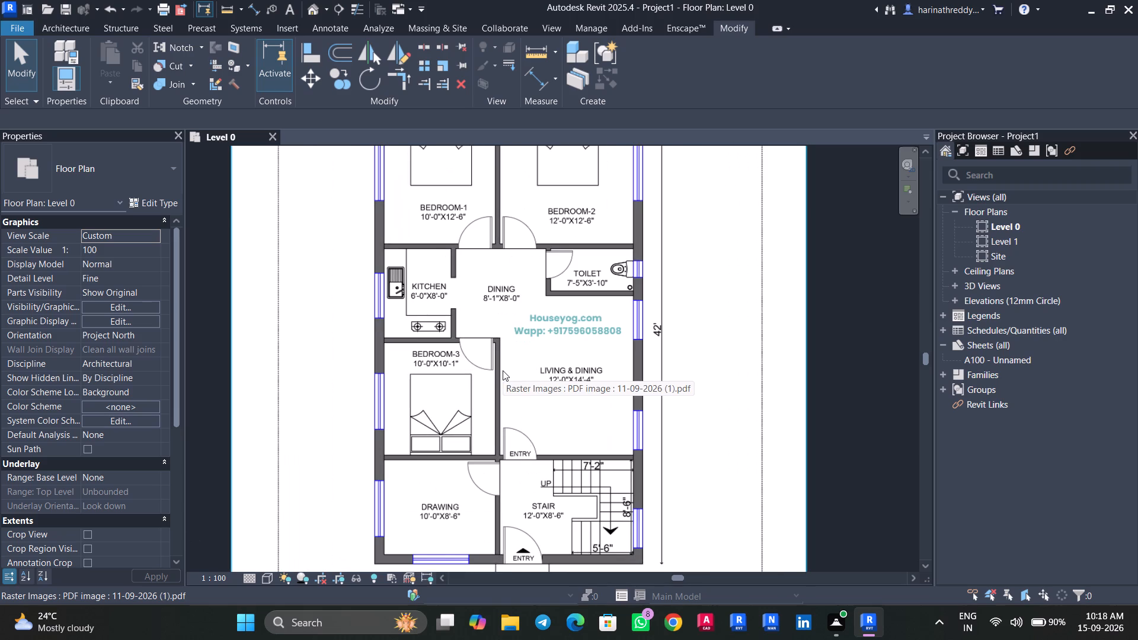
Rotate the linked plan PDF 90° counterclockwise about its centre.
{"action": "scroll", "coordinate": [503, 370], "scroll_direction": "down", "scroll_amount": 5}
{"action": "left_click", "coordinate": [503, 370]}
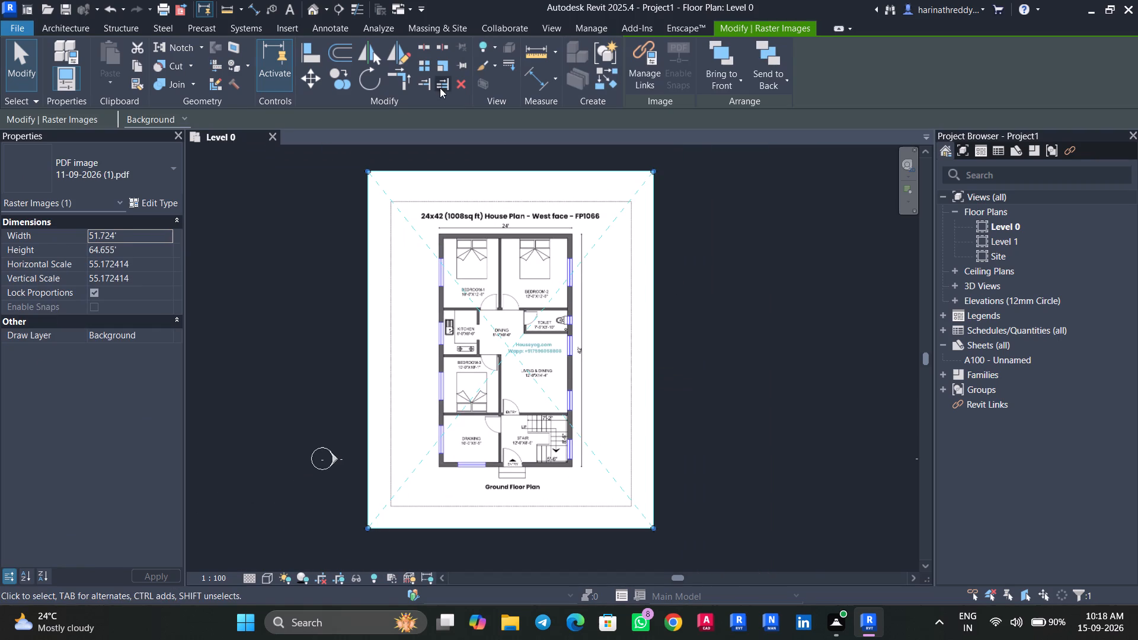
{"action": "left_click", "coordinate": [369, 75]}
{"action": "left_click", "coordinate": [509, 161]}
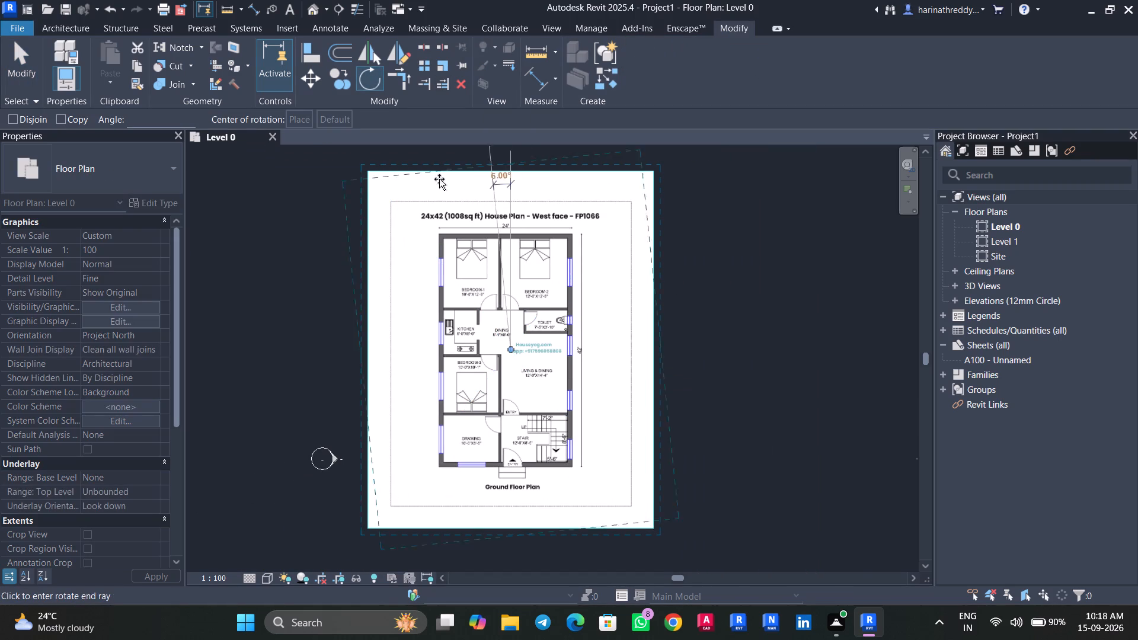
{"action": "left_click", "coordinate": [287, 352]}
{"action": "key", "text": "Escape"}
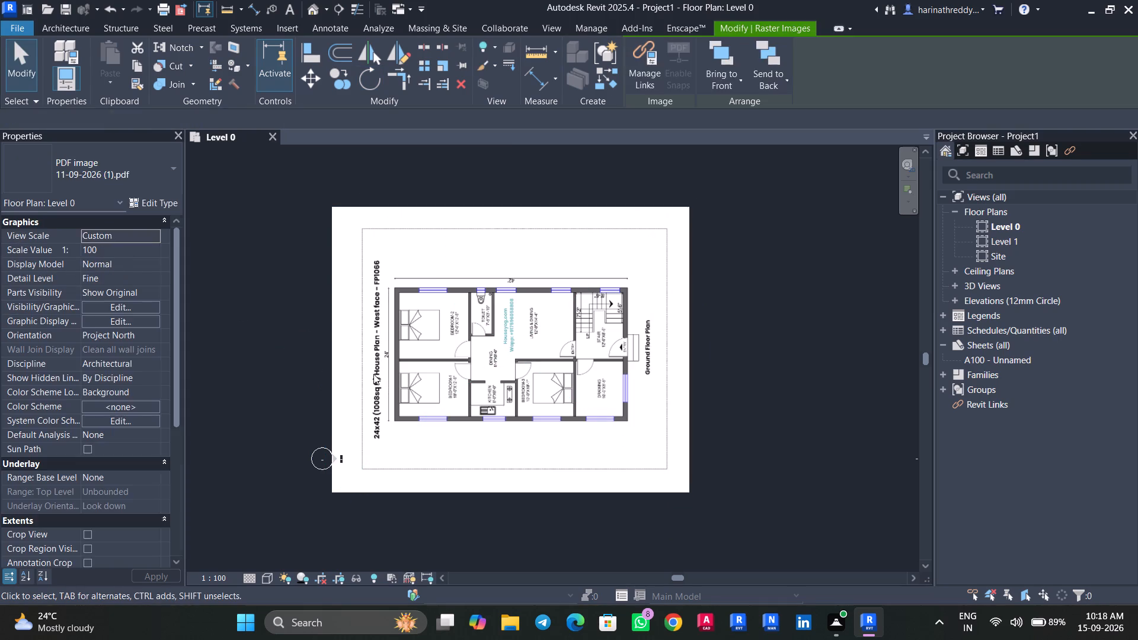
{"action": "key", "text": "Escape"}
Nudge the rotated plan PDF eastward and then southward, away from the west elevation marker.
{"action": "left_click", "coordinate": [470, 382]}
{"action": "key", "text": "Right"}
{"action": "key", "text": "Right"}
{"action": "key", "text": "Right"}
{"action": "key", "text": "Right"}
{"action": "key", "text": "Right"}
{"action": "key", "text": "Right"}
{"action": "key", "text": "Right"}
{"action": "key", "text": "Right"}
{"action": "key", "text": "Right"}
{"action": "key", "text": "Right"}
{"action": "key", "text": "Right"}
{"action": "key", "text": "Right"}
{"action": "key", "text": "Right"}
{"action": "key", "text": "Right"}
{"action": "key", "text": "Right"}
{"action": "key", "text": "Right"}
{"action": "key", "text": "Right"}
{"action": "key", "text": "Right"}
{"action": "key", "text": "Right"}
{"action": "key", "text": "Right"}
{"action": "key", "text": "Right"}
{"action": "key", "text": "Right"}
{"action": "key", "text": "Right"}
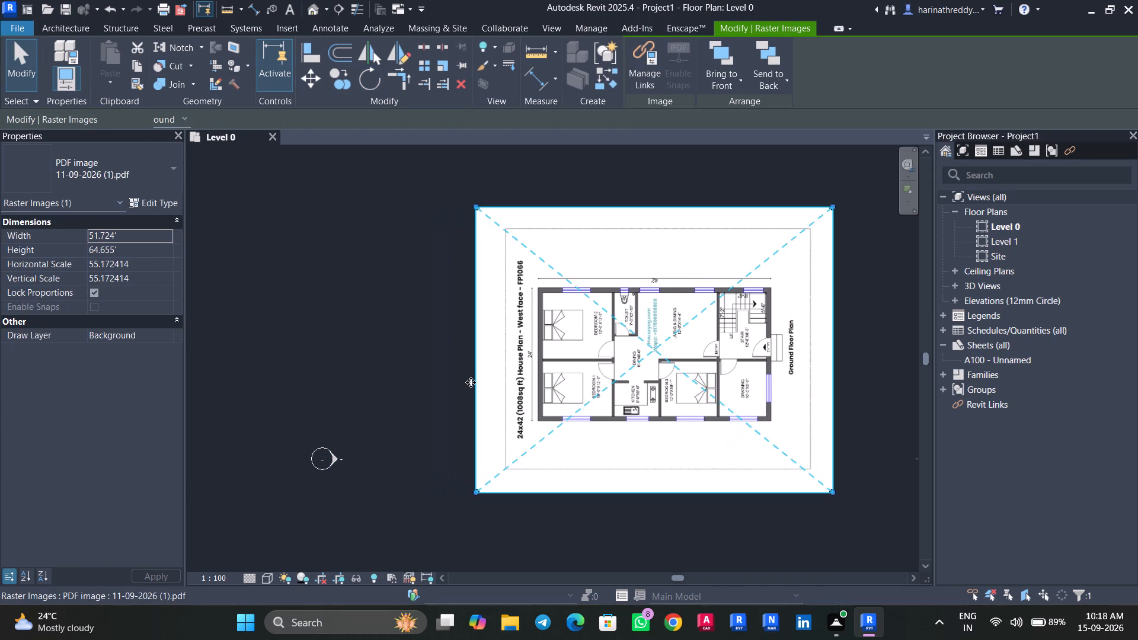
{"action": "key", "text": "Down"}
{"action": "key", "text": "Down"}
{"action": "key", "text": "Down"}
{"action": "key", "text": "Down"}
{"action": "key", "text": "Down"}
{"action": "key", "text": "Down"}
{"action": "key", "text": "Down"}
{"action": "key", "text": "Down"}
{"action": "key", "text": "Down"}
{"action": "key", "text": "Down"}
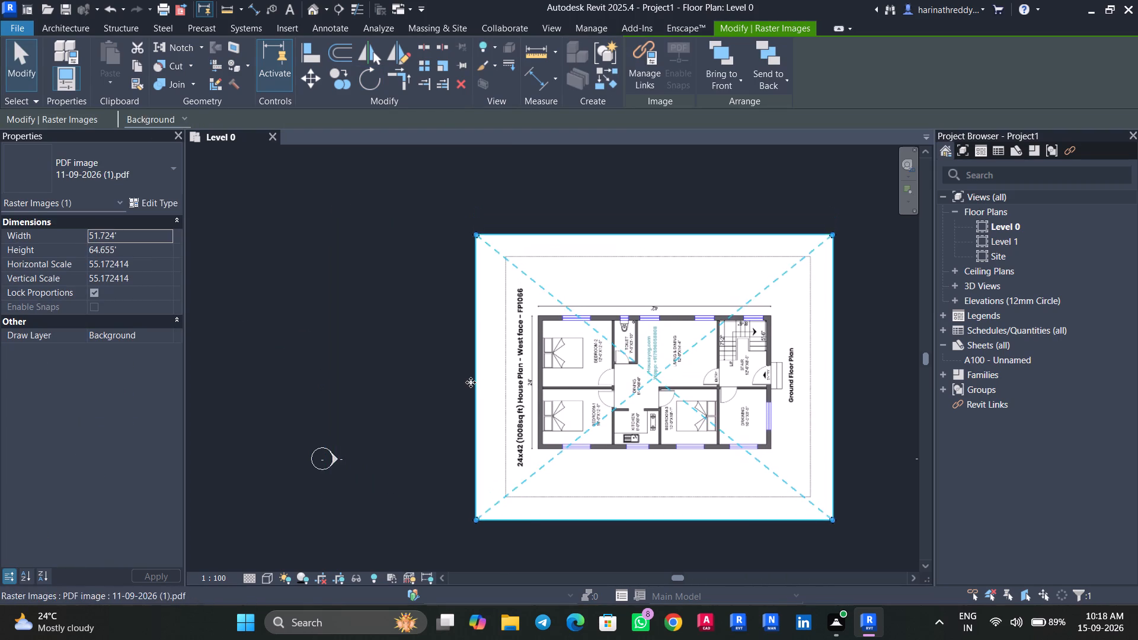
{"action": "key", "text": "Down"}
{"action": "key", "text": "Down"}
{"action": "key", "text": "Down"}
{"action": "key", "text": "Down"}
{"action": "key", "text": "Down"}
{"action": "key", "text": "Down"}
{"action": "key", "text": "Down"}
{"action": "key", "text": "Down"}
{"action": "key", "text": "Escape"}
Nudge the plan PDF back west and slightly south so it sits in the middle of the four elevation markers.
{"action": "scroll", "coordinate": [478, 363], "scroll_direction": "down", "scroll_amount": 10}
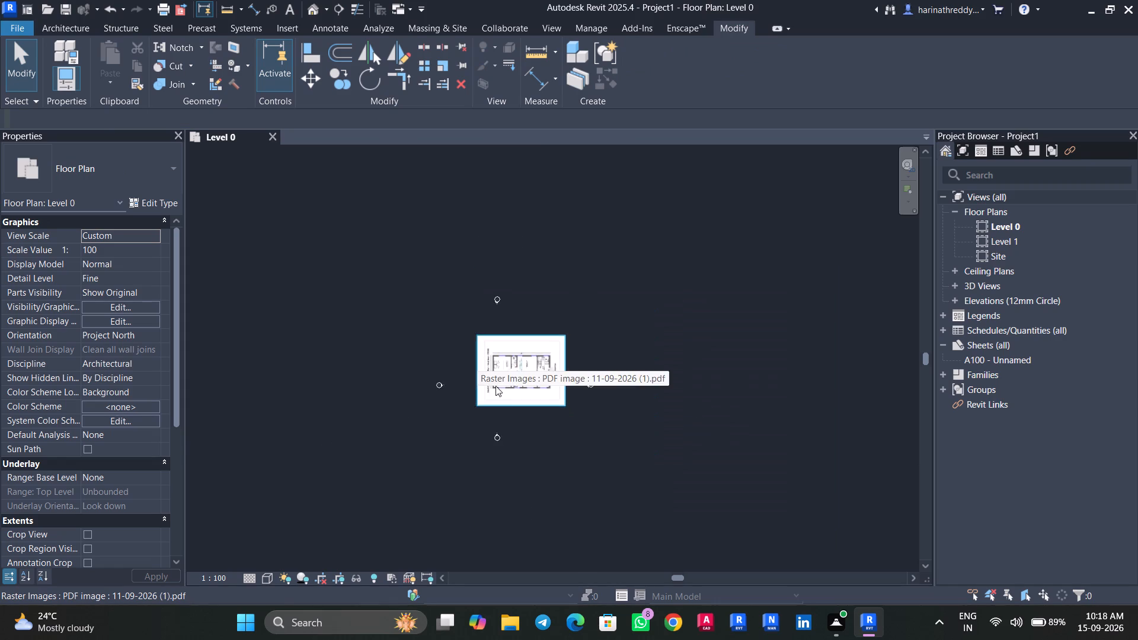
{"action": "scroll", "coordinate": [505, 409], "scroll_direction": "up", "scroll_amount": 6}
{"action": "left_click", "coordinate": [505, 389]}
{"action": "key", "text": "Left"}
{"action": "key", "text": "Left"}
{"action": "key", "text": "Left"}
{"action": "key", "text": "Left"}
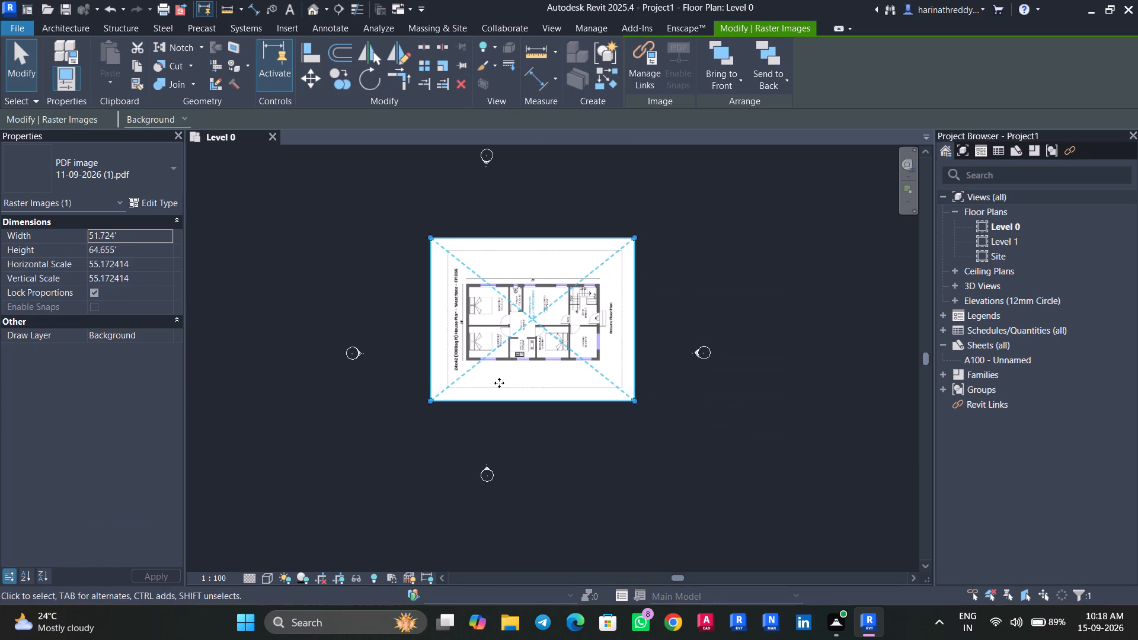
{"action": "key", "text": "Left"}
{"action": "key", "text": "Left"}
{"action": "key", "text": "Down"}
{"action": "key", "text": "Down"}
{"action": "key", "text": "Down"}
{"action": "key", "text": "Left"}
{"action": "key", "text": "Left"}
{"action": "key", "text": "Left"}
{"action": "key", "text": "Left"}
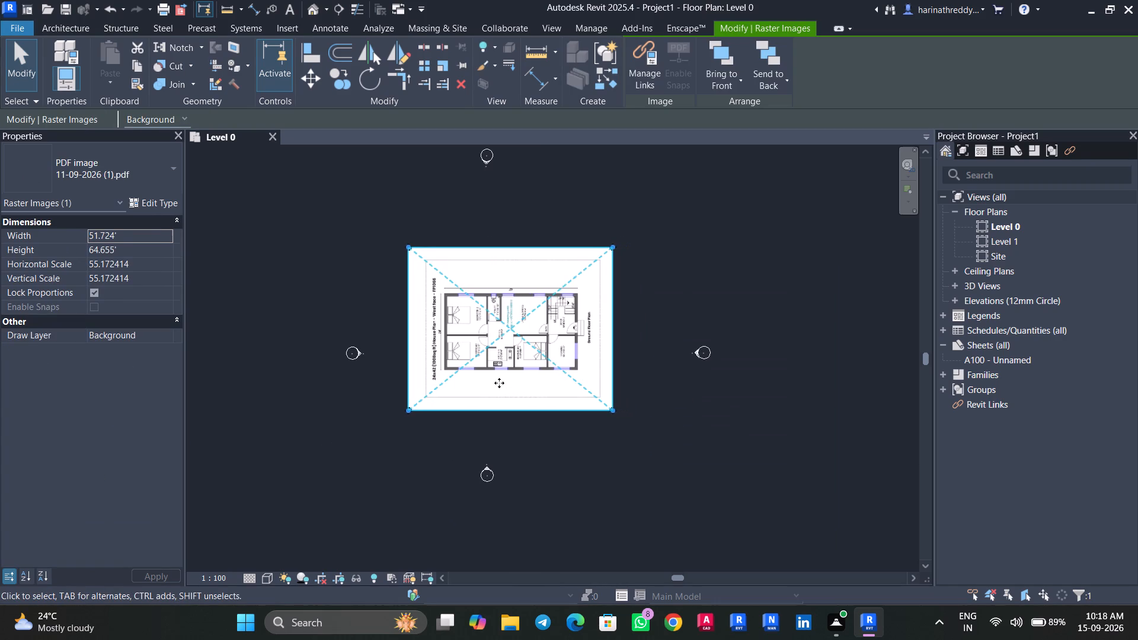
{"action": "key", "text": "Escape"}
{"action": "key", "text": "Escape"}
Rotate the plan PDF 180° about its centre.
{"action": "left_click", "coordinate": [499, 382]}
{"action": "left_click", "coordinate": [371, 78]}
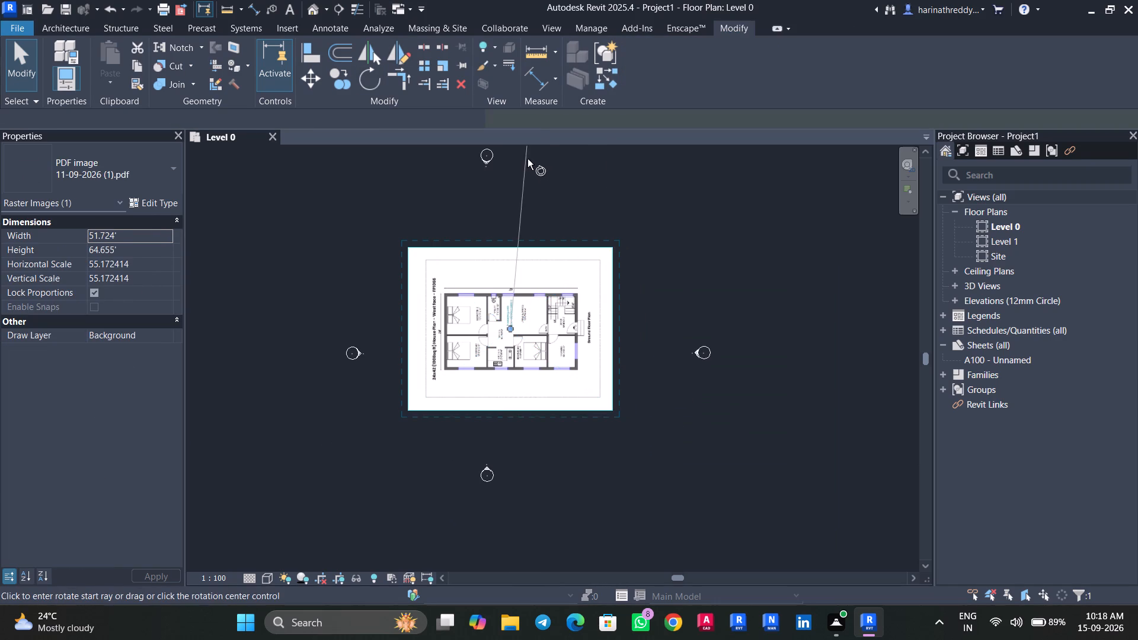
{"action": "left_click", "coordinate": [512, 160]}
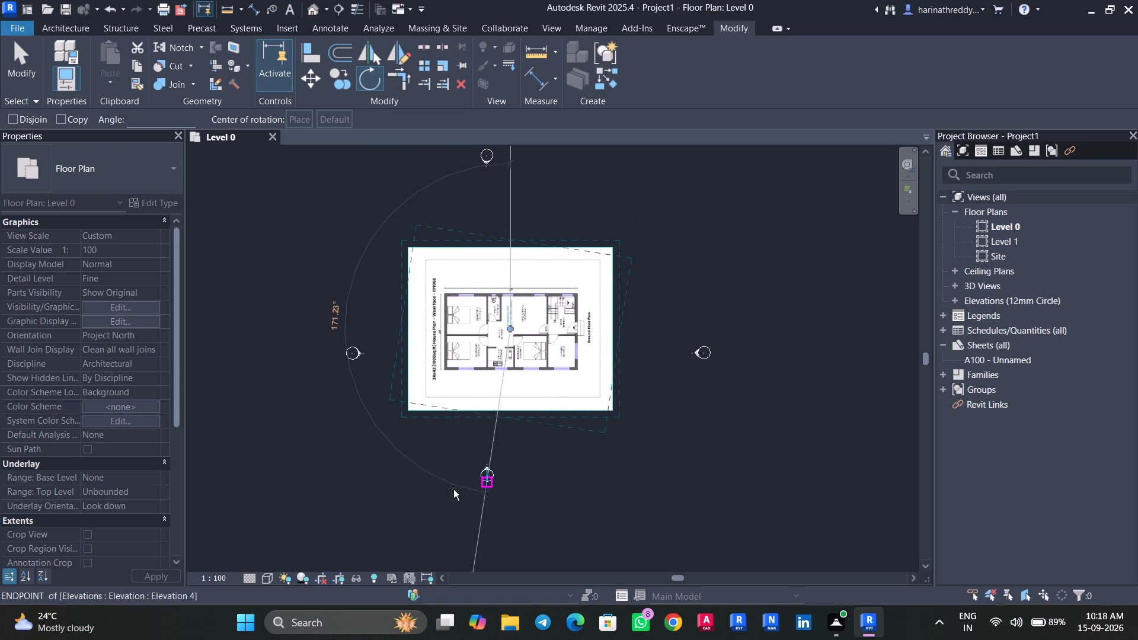
{"action": "left_click", "coordinate": [512, 493]}
{"action": "key", "text": "Escape"}
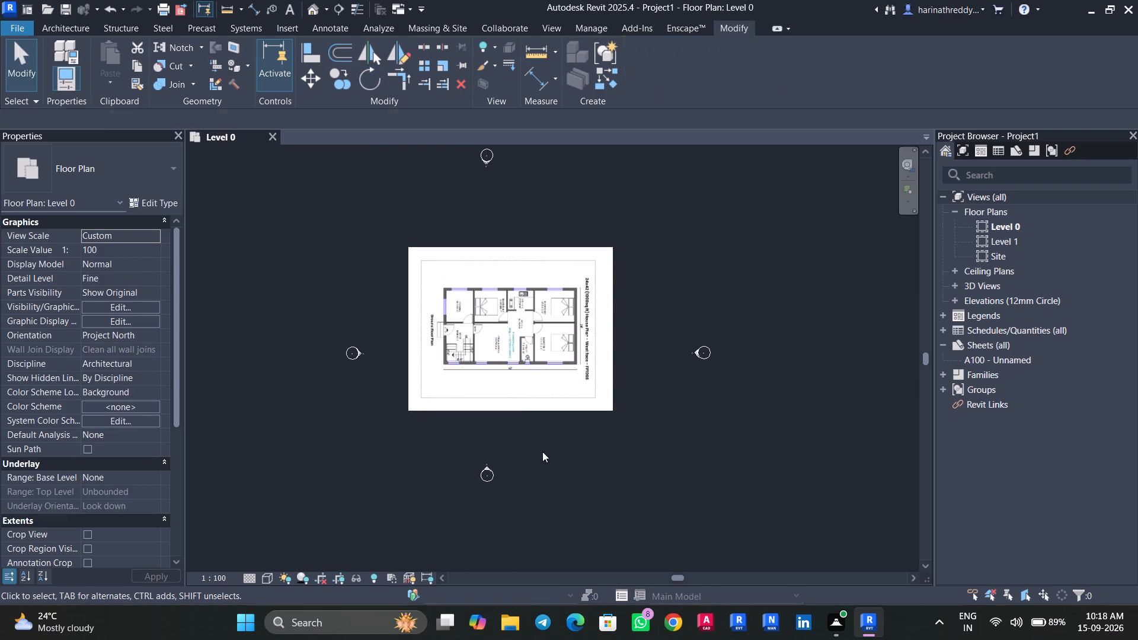
{"action": "key", "text": "Escape"}
Move the south elevation marker south and east until it lines up below the middle of the plan sheet.
{"action": "scroll", "coordinate": [449, 354], "scroll_direction": "up", "scroll_amount": 4}
{"action": "scroll", "coordinate": [449, 420], "scroll_direction": "down", "scroll_amount": 5}
{"action": "left_click", "coordinate": [484, 495]}
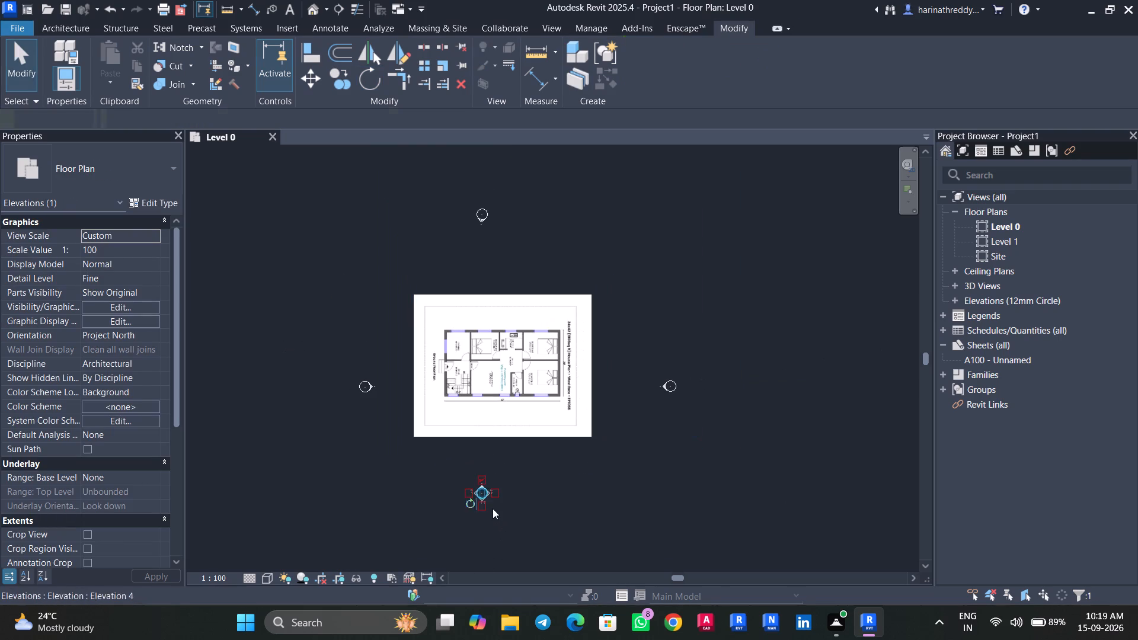
{"action": "scroll", "coordinate": [481, 496], "scroll_direction": "up", "scroll_amount": 2}
{"action": "left_click_drag", "start_coordinate": [481, 494], "coordinate": [552, 570]}
{"action": "key", "text": "Escape"}
{"action": "scroll", "coordinate": [600, 483], "scroll_direction": "down", "scroll_amount": 2}
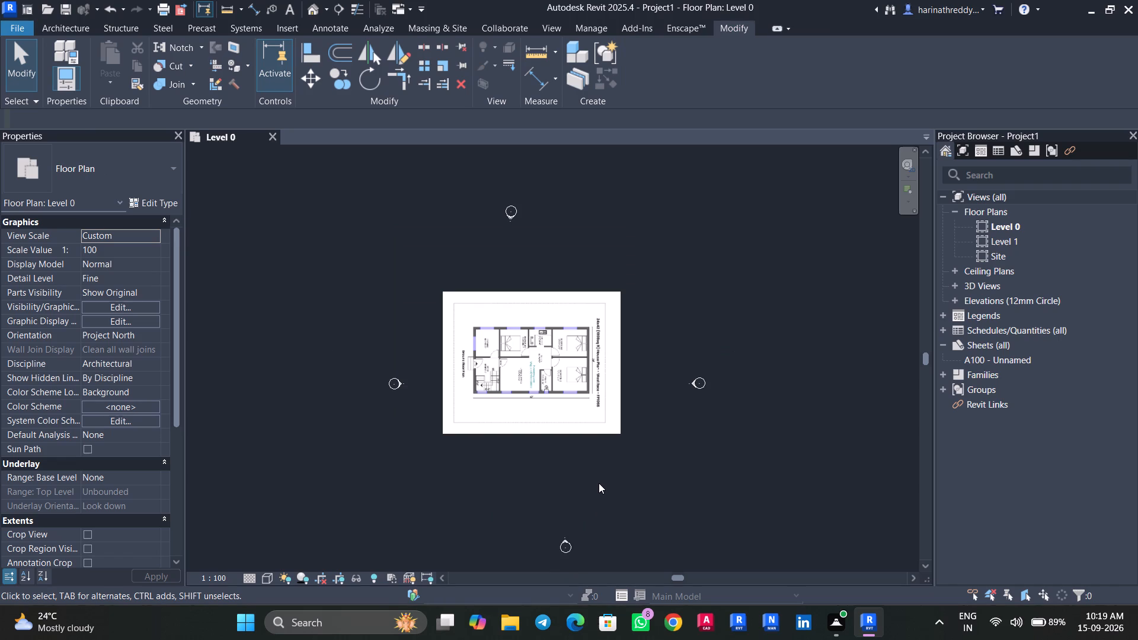
{"action": "left_click", "coordinate": [561, 543]}
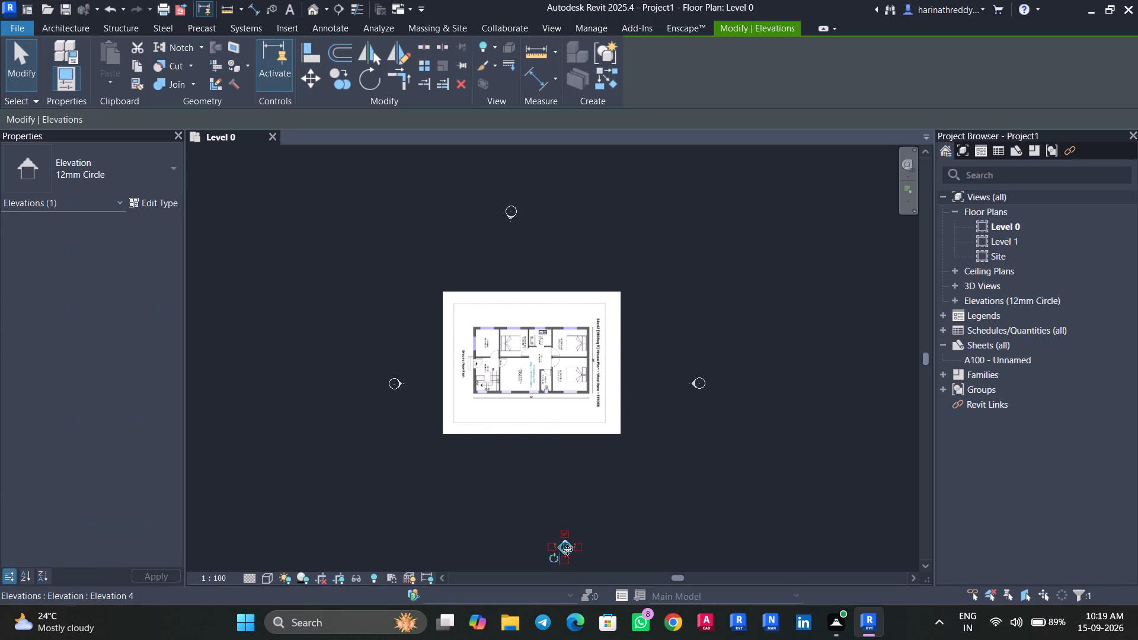
{"action": "key", "text": "Escape"}
{"action": "left_click", "coordinate": [567, 548]}
{"action": "left_click_drag", "start_coordinate": [567, 548], "coordinate": [532, 517]}
{"action": "key", "text": "Escape"}
{"action": "key", "text": "Escape"}
Move the west elevation marker slightly north so it lines up with the middle of the plan sheet.
{"action": "left_click", "coordinate": [392, 383]}
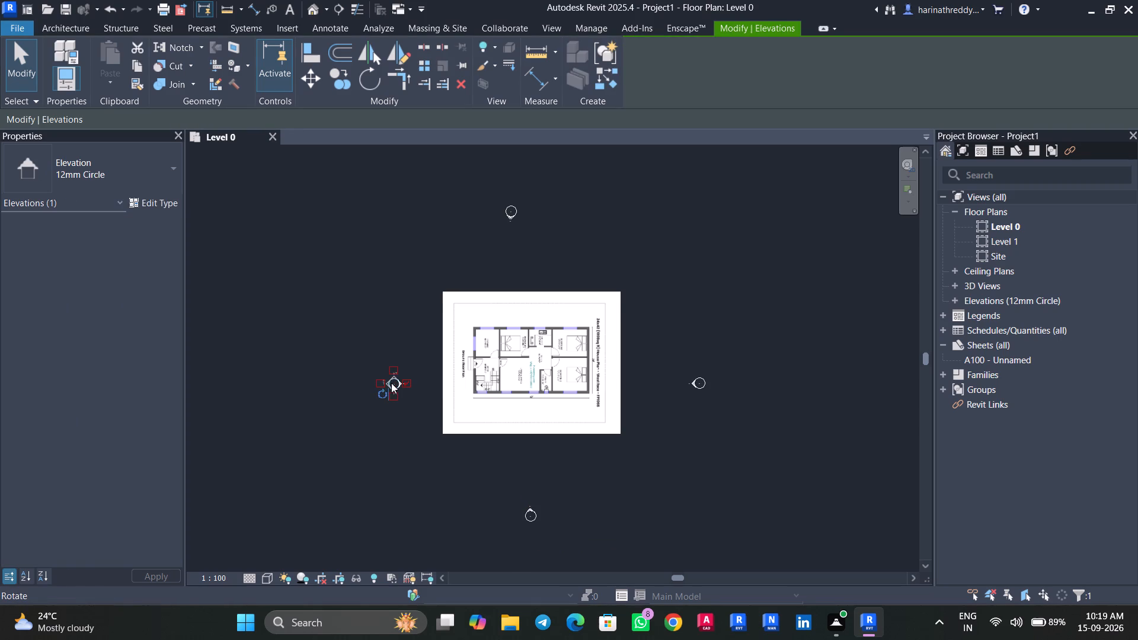
{"action": "scroll", "coordinate": [391, 383], "scroll_direction": "down", "scroll_amount": 1}
{"action": "scroll", "coordinate": [391, 383], "scroll_direction": "up", "scroll_amount": 3}
{"action": "left_click_drag", "start_coordinate": [389, 383], "coordinate": [383, 356]}
{"action": "key", "text": "Escape"}
{"action": "key", "text": "Escape"}
{"action": "scroll", "coordinate": [501, 367], "scroll_direction": "up", "scroll_amount": 3}
{"action": "scroll", "coordinate": [503, 367], "scroll_direction": "down", "scroll_amount": 3}
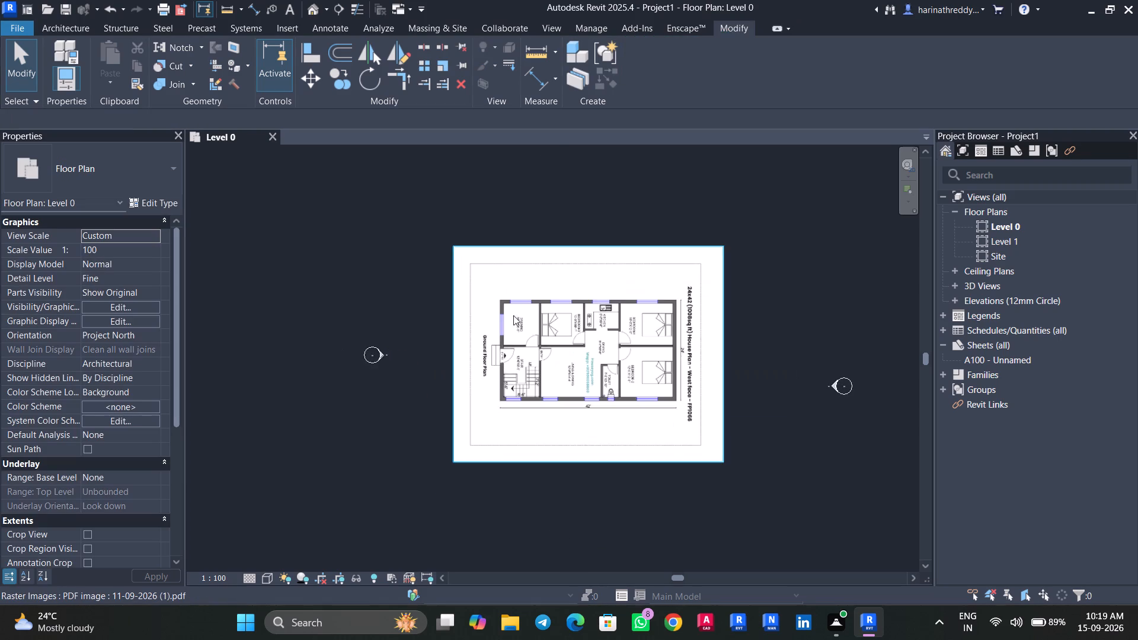
Move the north elevation marker east so it lines up with the middle of the plan sheet and the south marker.
{"action": "left_click", "coordinate": [548, 159]}
{"action": "left_click_drag", "start_coordinate": [549, 156], "coordinate": [550, 156]}
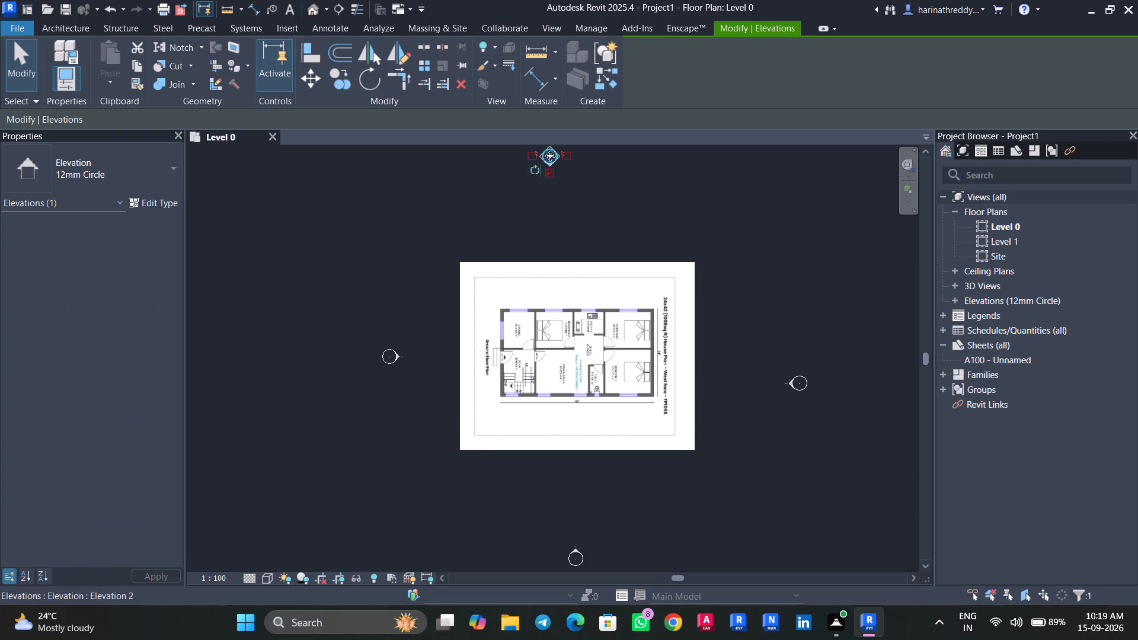
{"action": "left_click_drag", "start_coordinate": [550, 156], "coordinate": [574, 156]}
{"action": "key", "text": "Escape"}
{"action": "key", "text": "Escape"}
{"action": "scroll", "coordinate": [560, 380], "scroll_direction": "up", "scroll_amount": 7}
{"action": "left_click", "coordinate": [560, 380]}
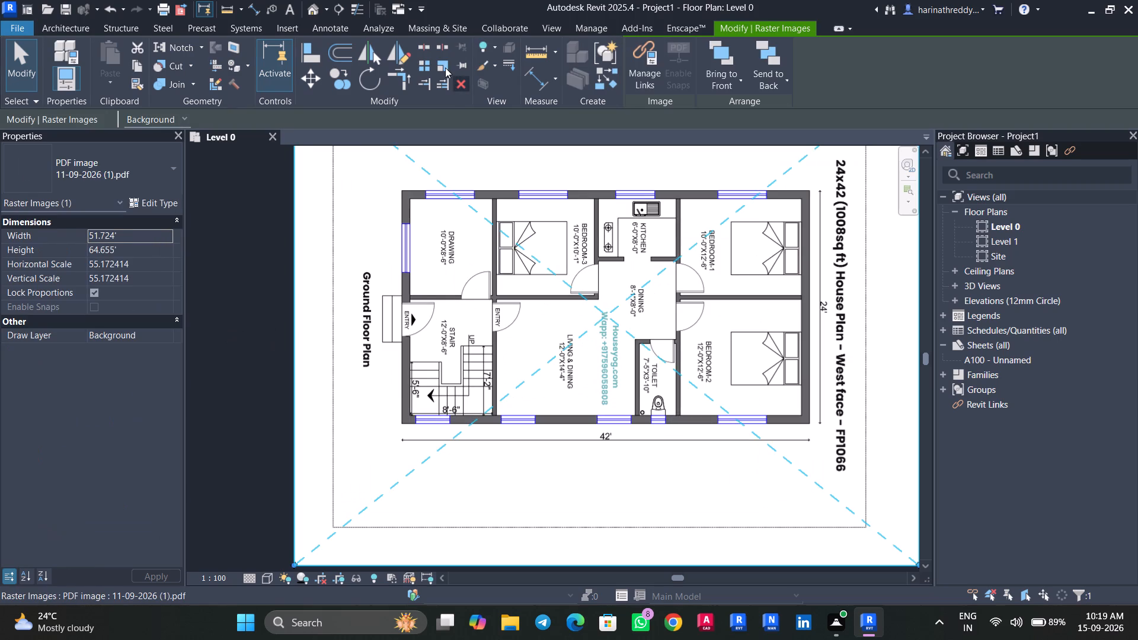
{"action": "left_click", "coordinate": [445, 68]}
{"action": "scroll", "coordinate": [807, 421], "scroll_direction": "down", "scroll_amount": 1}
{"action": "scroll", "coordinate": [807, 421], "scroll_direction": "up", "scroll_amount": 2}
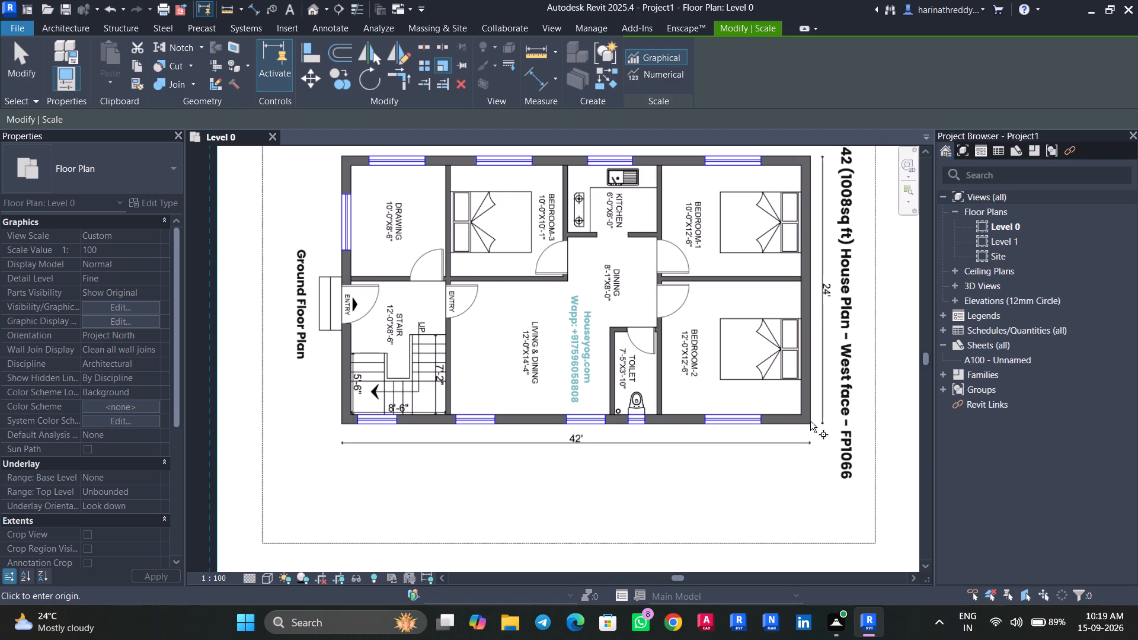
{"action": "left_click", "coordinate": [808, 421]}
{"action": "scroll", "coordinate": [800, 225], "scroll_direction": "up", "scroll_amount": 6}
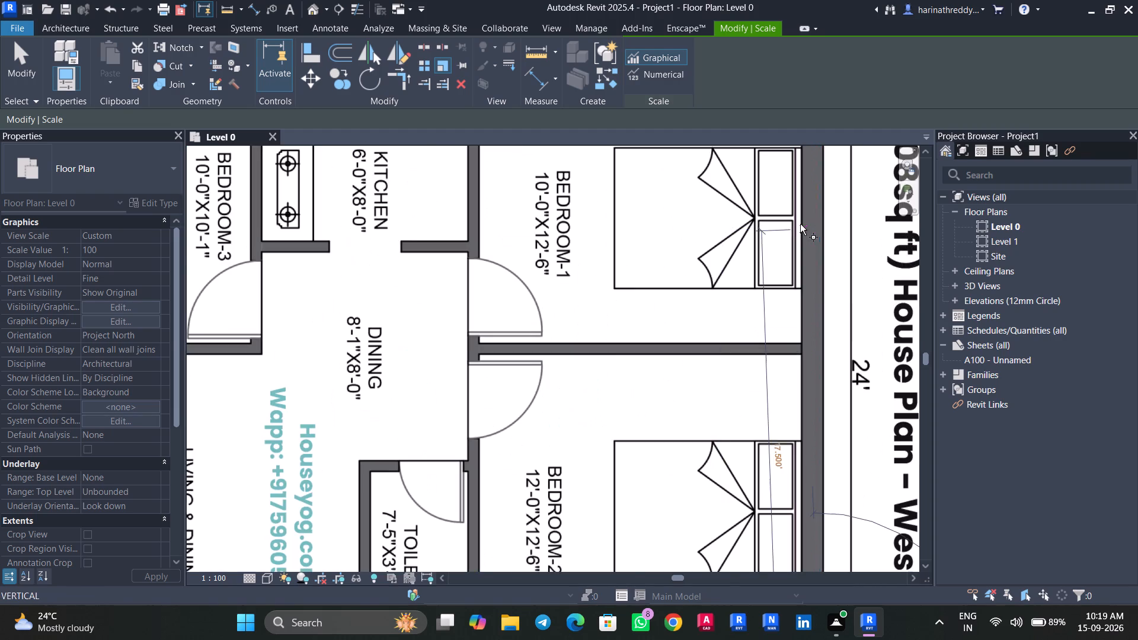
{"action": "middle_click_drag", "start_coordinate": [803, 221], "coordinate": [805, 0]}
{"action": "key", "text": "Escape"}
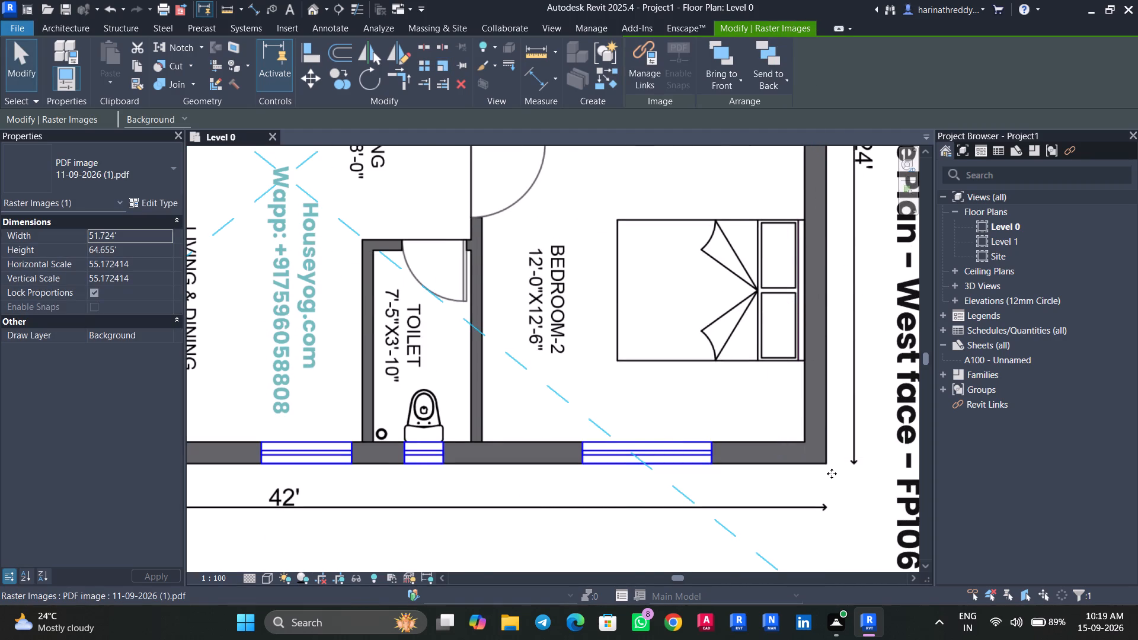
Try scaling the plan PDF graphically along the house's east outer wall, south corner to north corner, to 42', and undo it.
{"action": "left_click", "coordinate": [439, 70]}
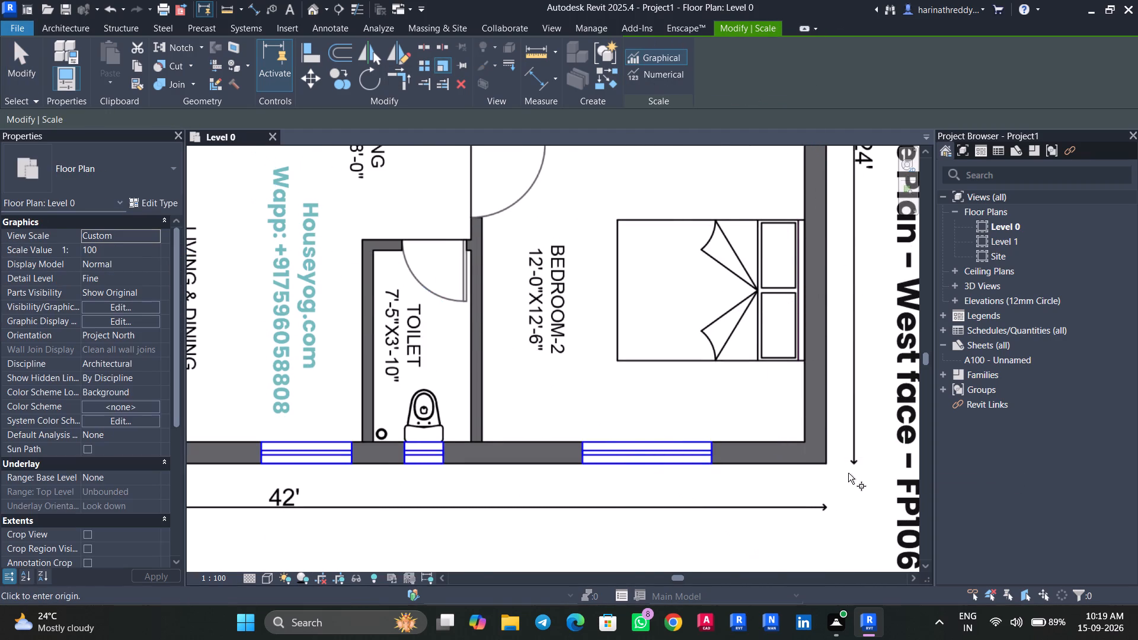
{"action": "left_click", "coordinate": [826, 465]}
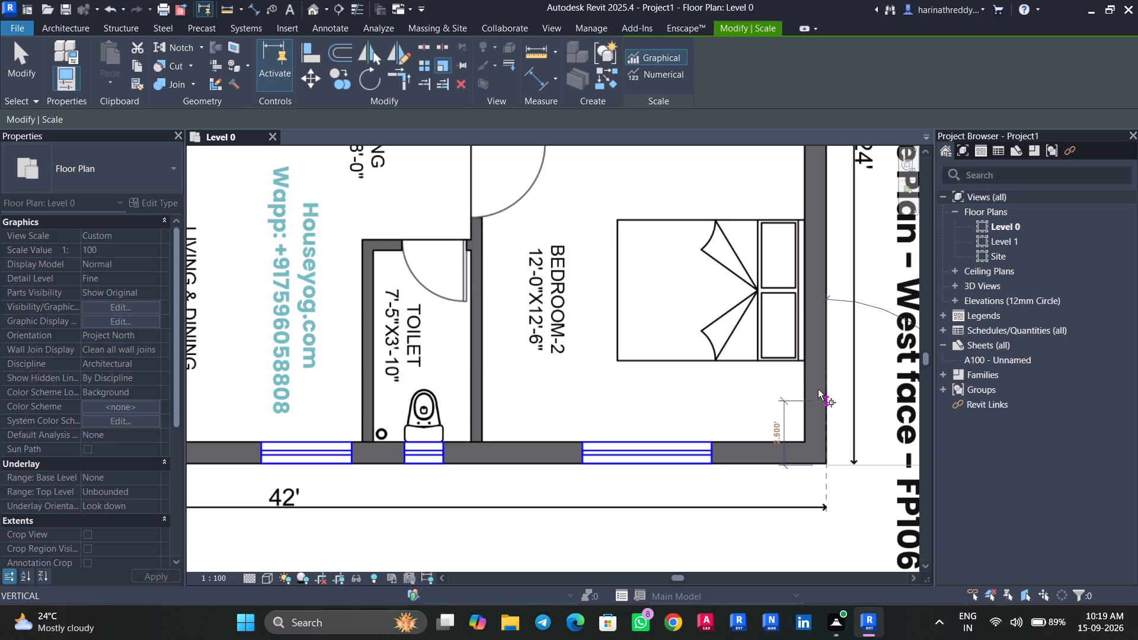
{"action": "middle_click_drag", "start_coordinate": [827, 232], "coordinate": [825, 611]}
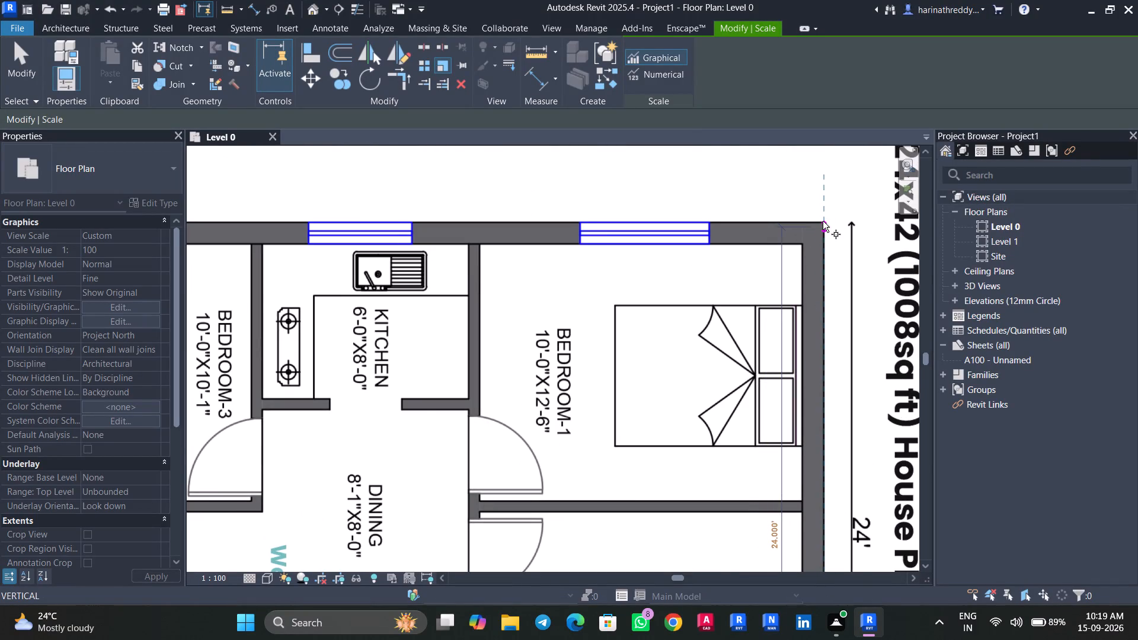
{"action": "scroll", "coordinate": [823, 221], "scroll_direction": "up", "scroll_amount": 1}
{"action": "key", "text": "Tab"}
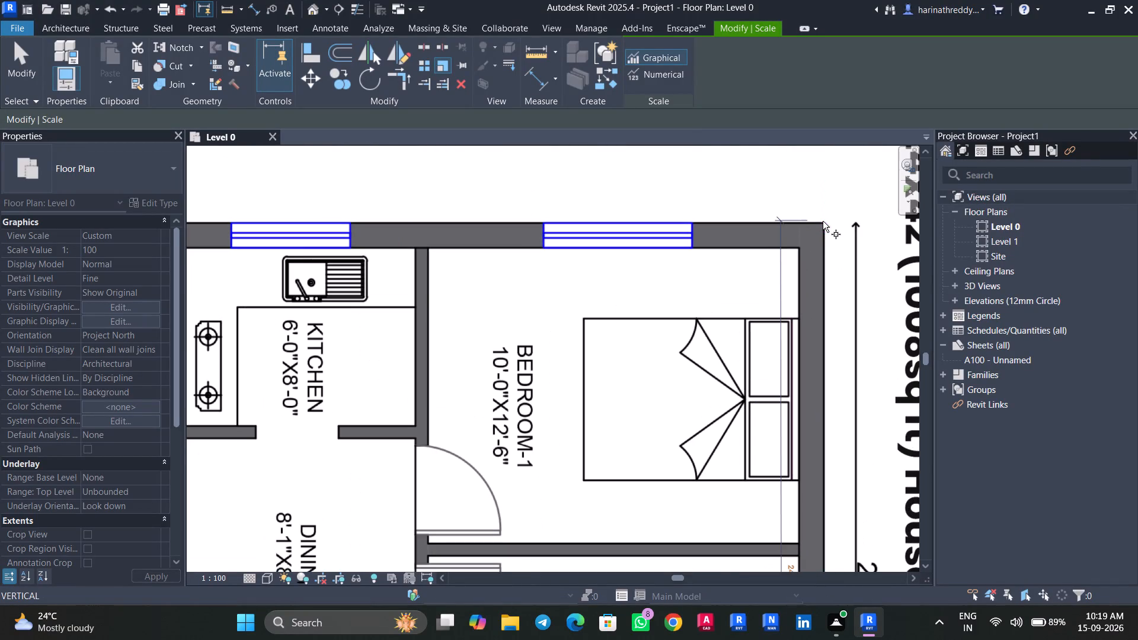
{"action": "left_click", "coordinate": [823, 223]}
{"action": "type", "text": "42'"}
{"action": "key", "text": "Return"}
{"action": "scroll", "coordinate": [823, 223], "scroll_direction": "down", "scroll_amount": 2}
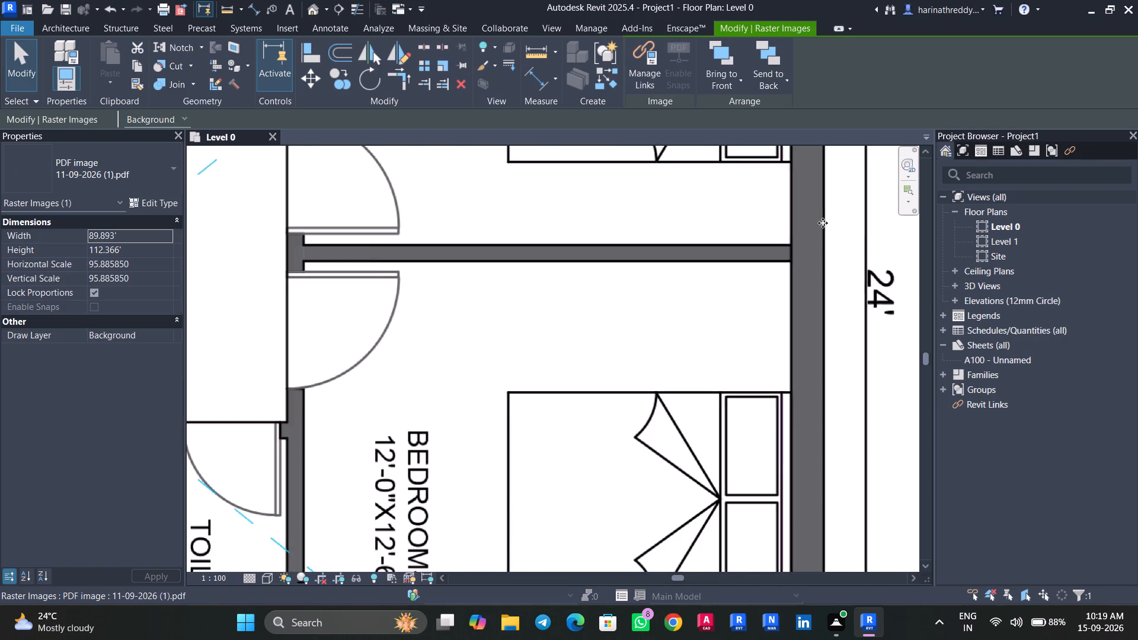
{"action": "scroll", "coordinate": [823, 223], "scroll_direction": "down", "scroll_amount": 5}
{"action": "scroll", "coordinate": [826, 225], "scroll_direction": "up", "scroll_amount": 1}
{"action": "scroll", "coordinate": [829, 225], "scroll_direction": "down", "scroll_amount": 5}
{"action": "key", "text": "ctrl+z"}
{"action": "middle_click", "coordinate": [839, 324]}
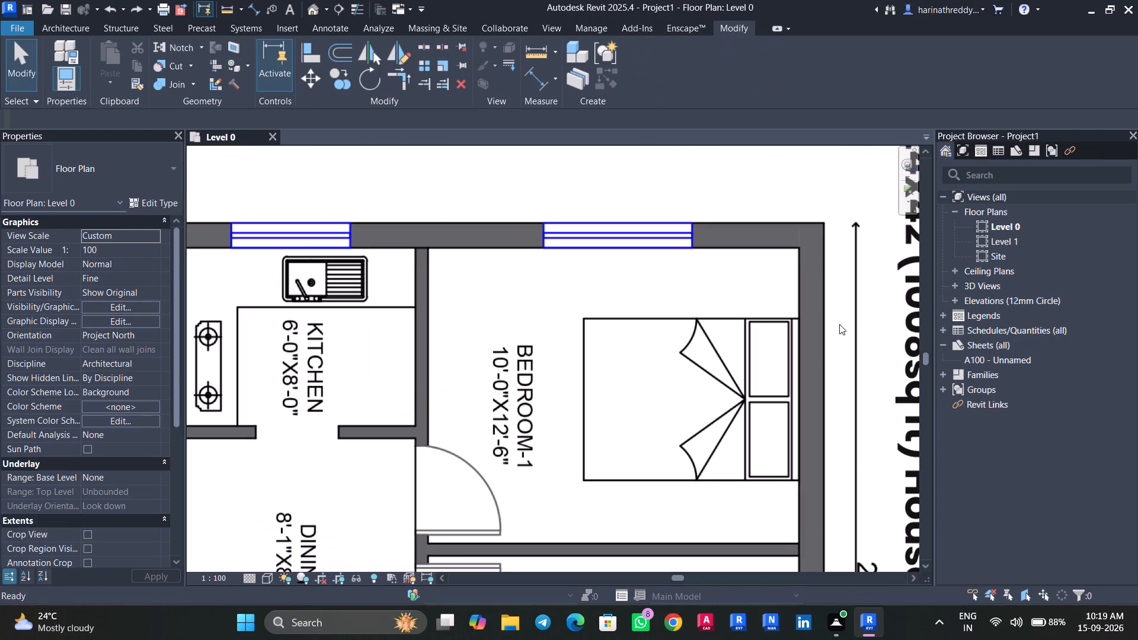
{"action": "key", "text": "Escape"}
Scale the plan PDF graphically along the house's east outer wall, from its north corner to its south corner, to 24'.
{"action": "left_click", "coordinate": [498, 239]}
{"action": "left_click", "coordinate": [447, 76]}
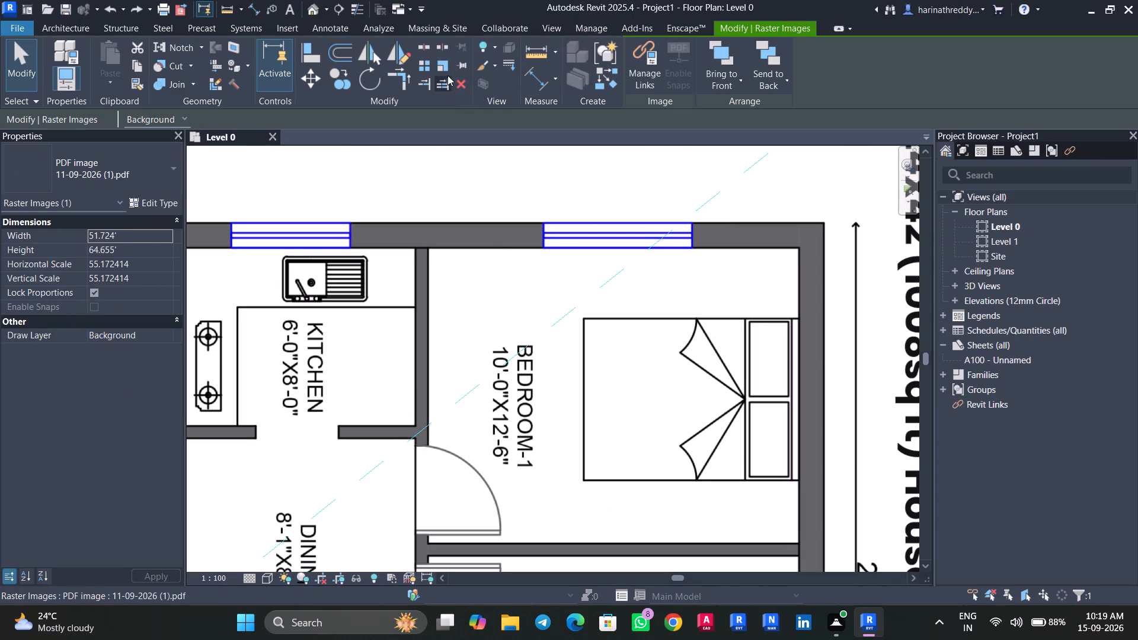
{"action": "left_click", "coordinate": [443, 69]}
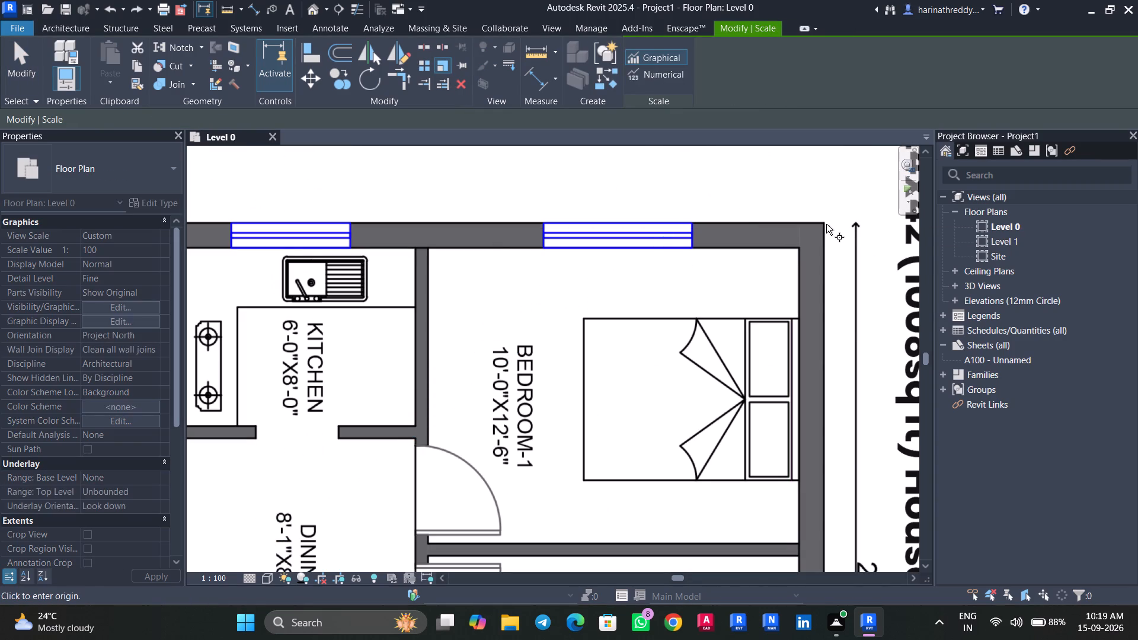
{"action": "left_click", "coordinate": [821, 222]}
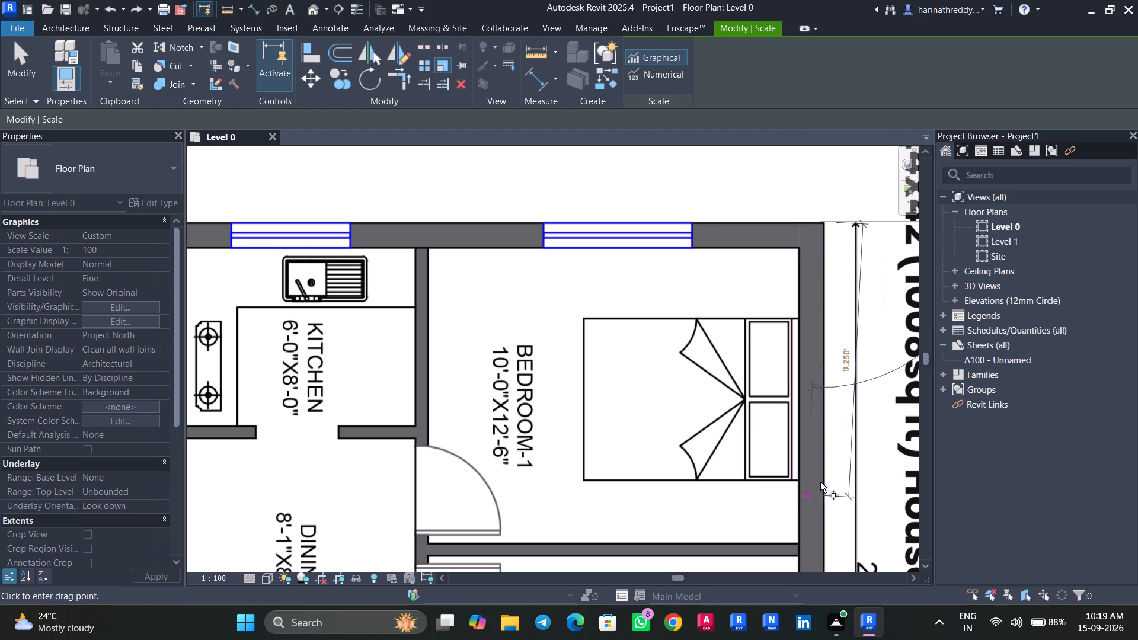
{"action": "middle_click_drag", "start_coordinate": [833, 473], "coordinate": [734, 0]}
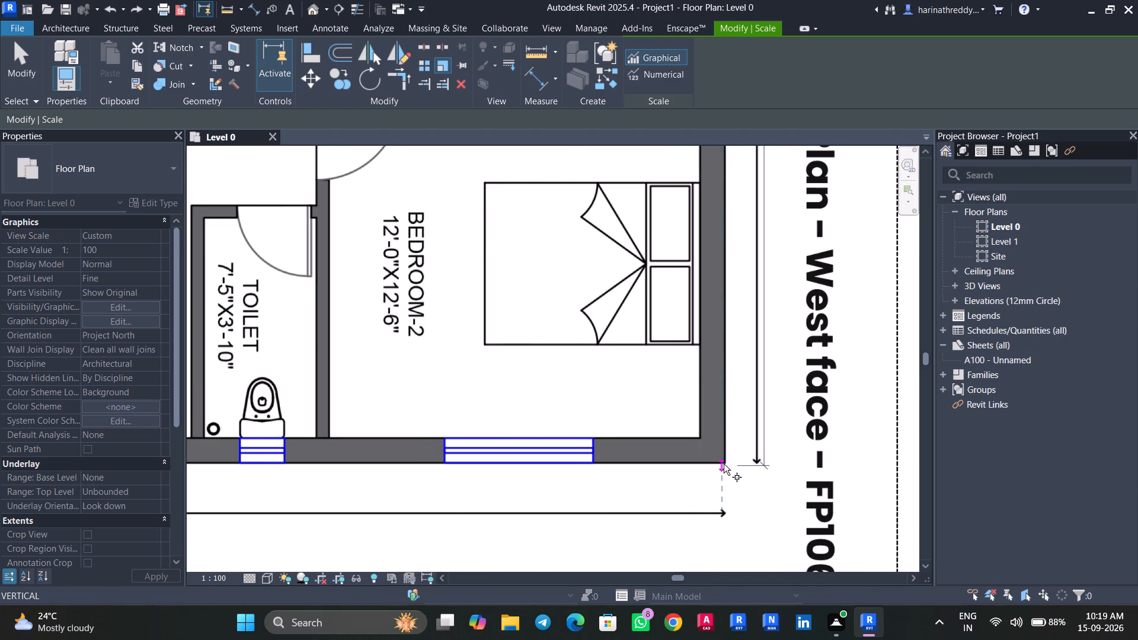
{"action": "scroll", "coordinate": [724, 462], "scroll_direction": "up", "scroll_amount": 10}
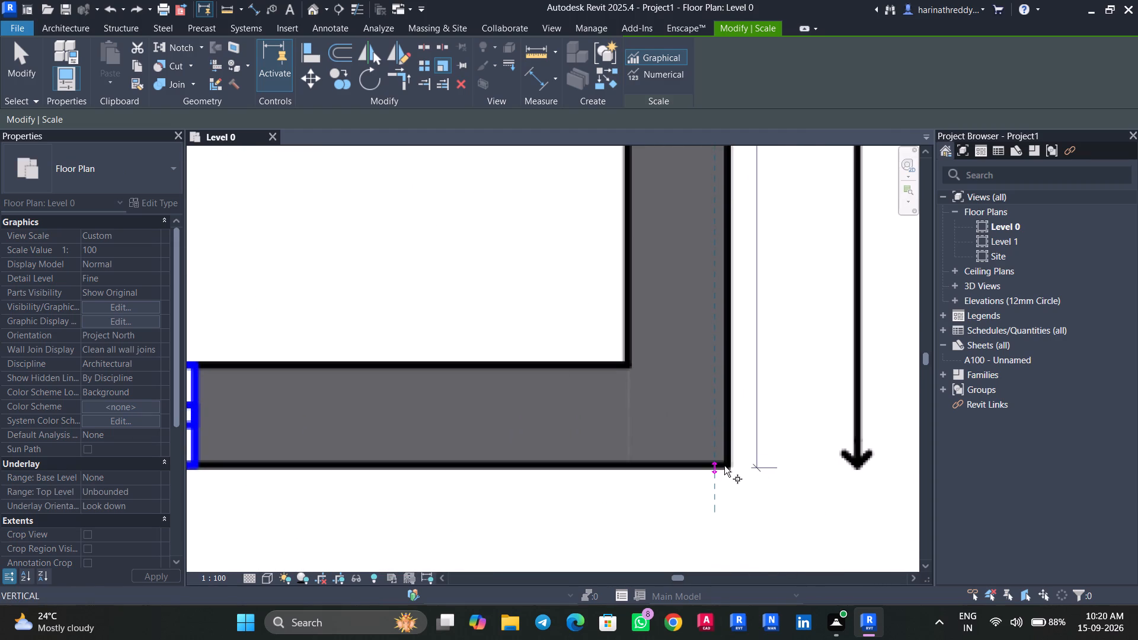
{"action": "left_click", "coordinate": [724, 466]}
{"action": "type", "text": "24'"}
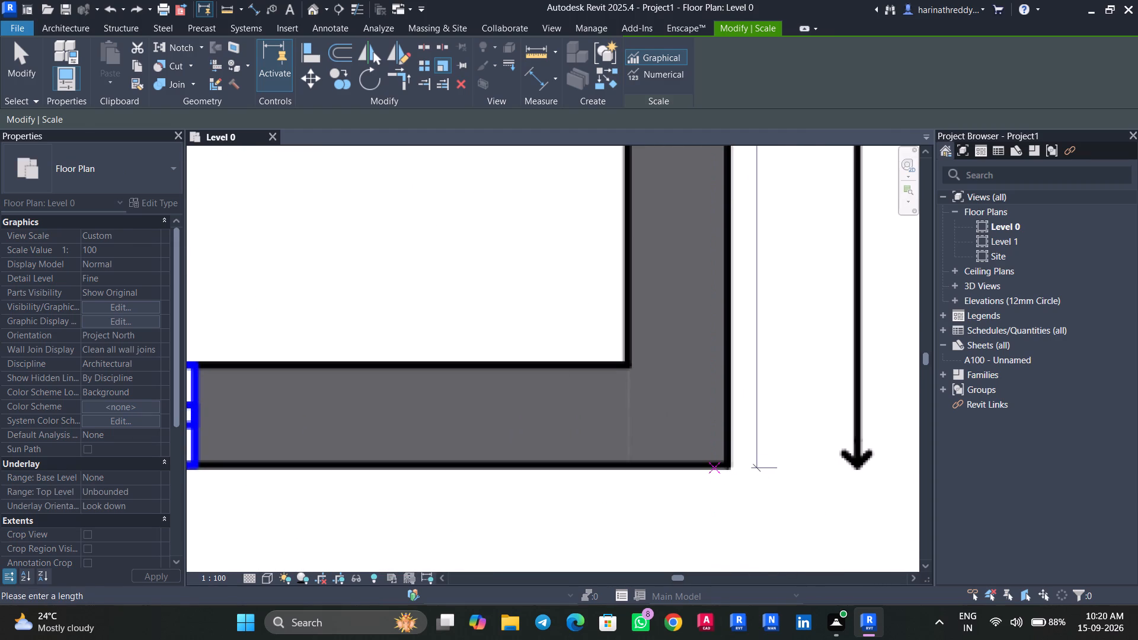
{"action": "key", "text": "Return"}
{"action": "scroll", "coordinate": [724, 466], "scroll_direction": "down", "scroll_amount": 18}
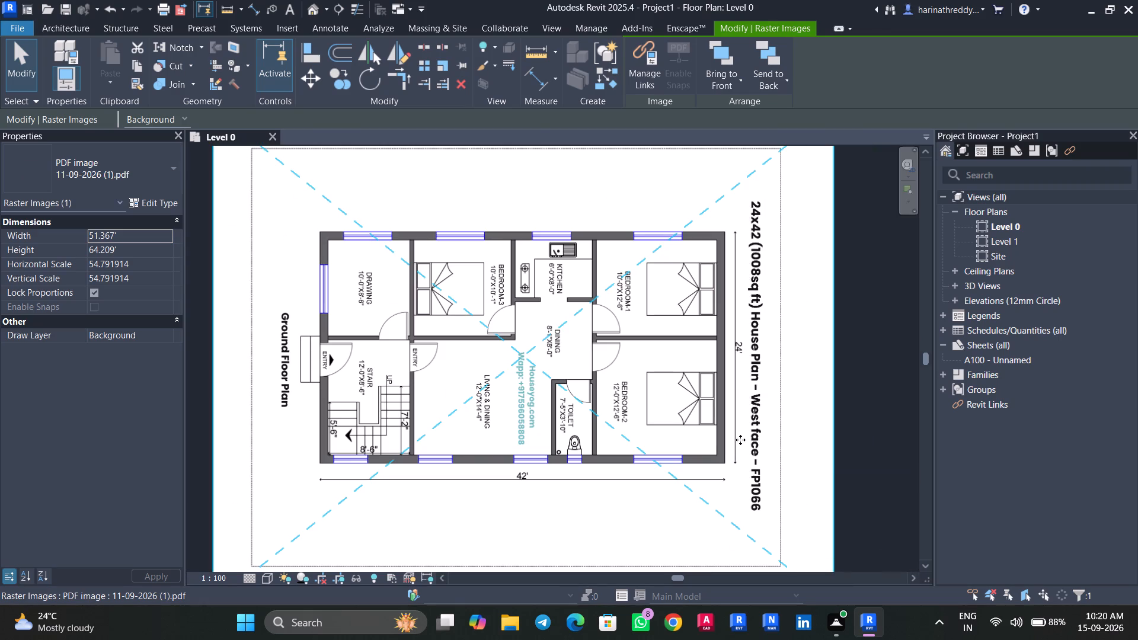
Scale the plan PDF graphically along the house's south outer wall, from its west corner to its east corner, to 42'.
{"action": "left_click", "coordinate": [443, 68]}
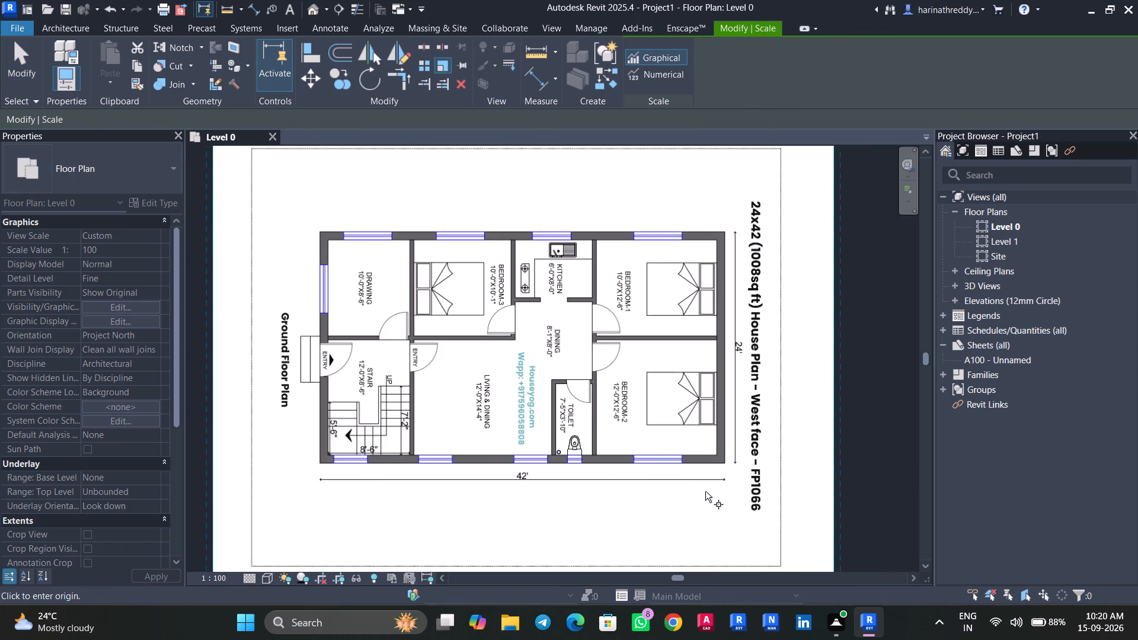
{"action": "scroll", "coordinate": [319, 466], "scroll_direction": "up", "scroll_amount": 10}
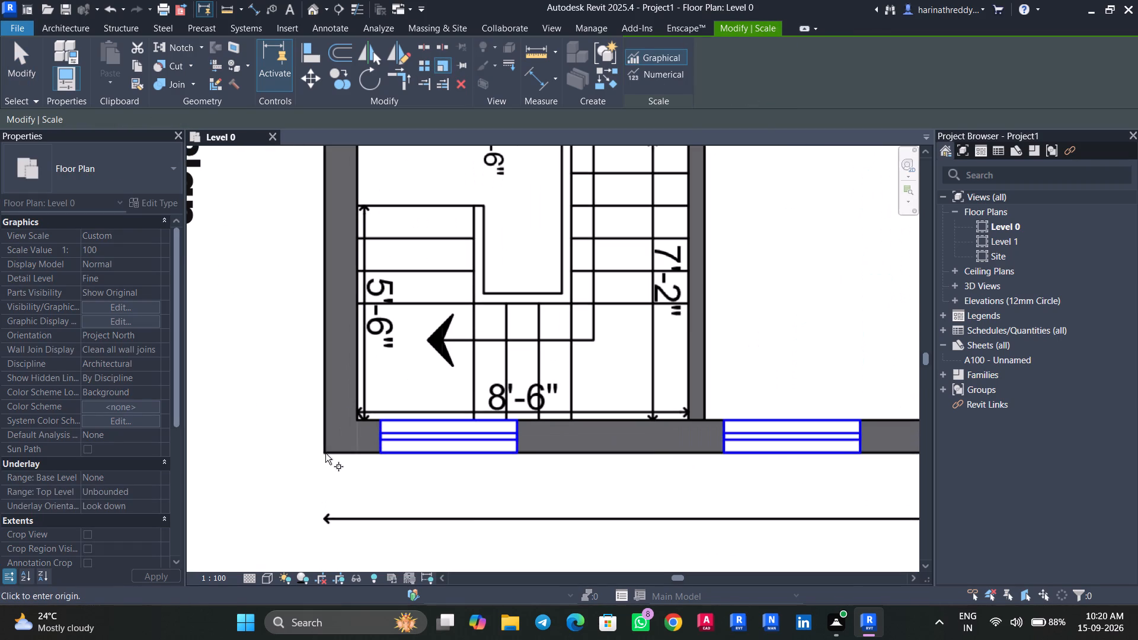
{"action": "left_click", "coordinate": [322, 450]}
{"action": "scroll", "coordinate": [336, 476], "scroll_direction": "down", "scroll_amount": 5}
{"action": "middle_click_drag", "start_coordinate": [691, 463], "coordinate": [360, 457]}
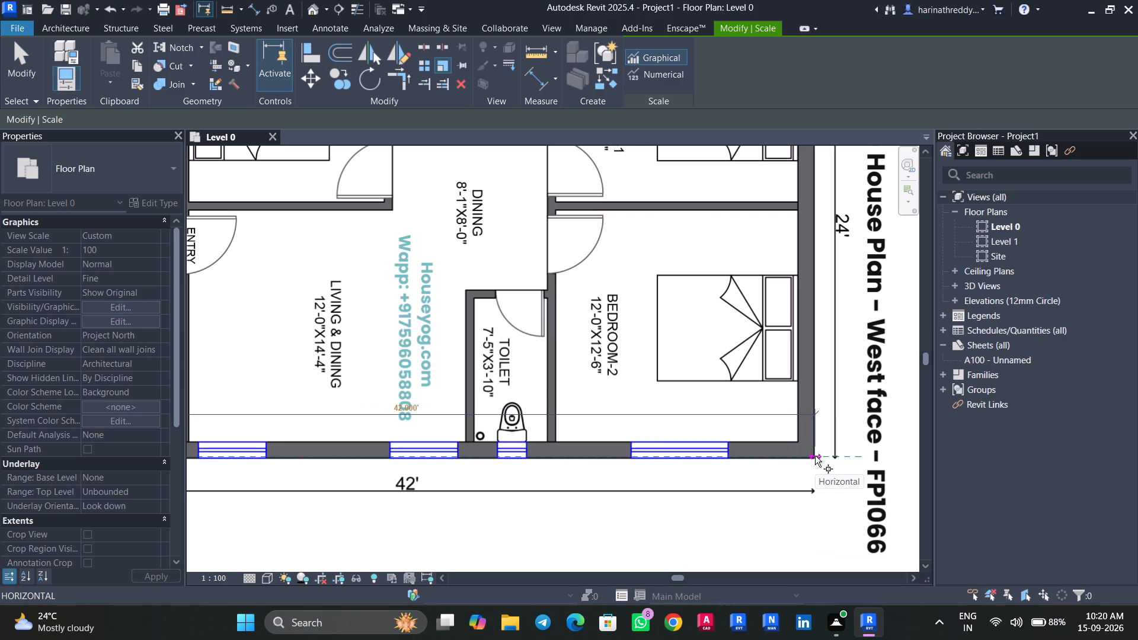
{"action": "left_click", "coordinate": [815, 456]}
{"action": "type", "text": "42'"}
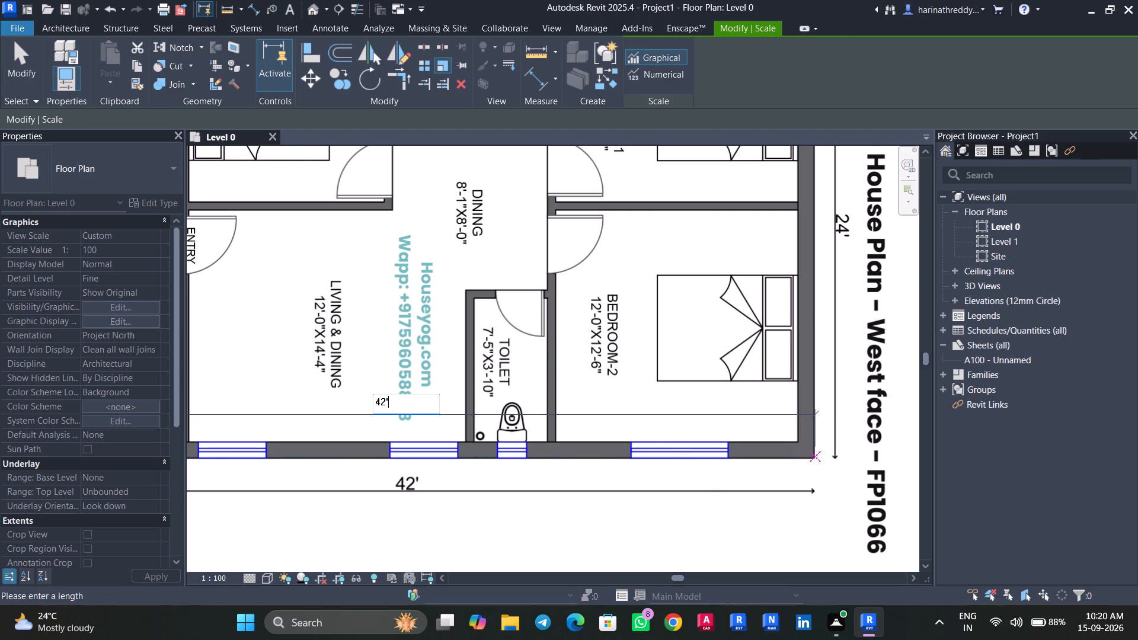
{"action": "key", "text": "Return"}
{"action": "scroll", "coordinate": [682, 531], "scroll_direction": "down", "scroll_amount": 7}
{"action": "scroll", "coordinate": [682, 531], "scroll_direction": "up", "scroll_amount": 1}
{"action": "scroll", "coordinate": [682, 531], "scroll_direction": "down", "scroll_amount": 1}
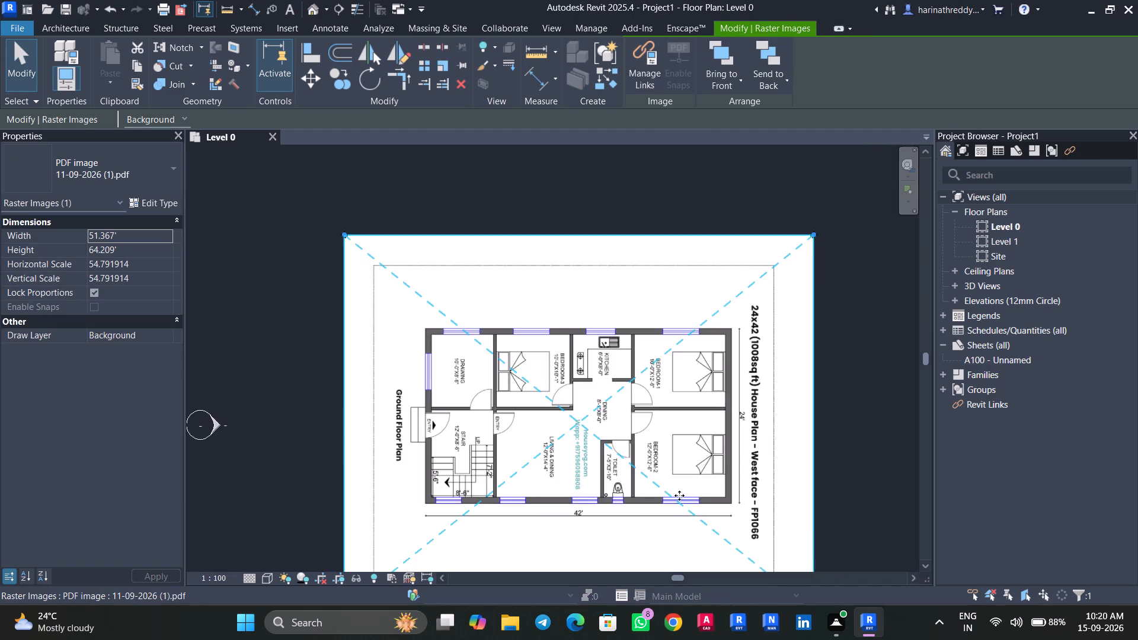
{"action": "scroll", "coordinate": [638, 442], "scroll_direction": "up", "scroll_amount": 5}
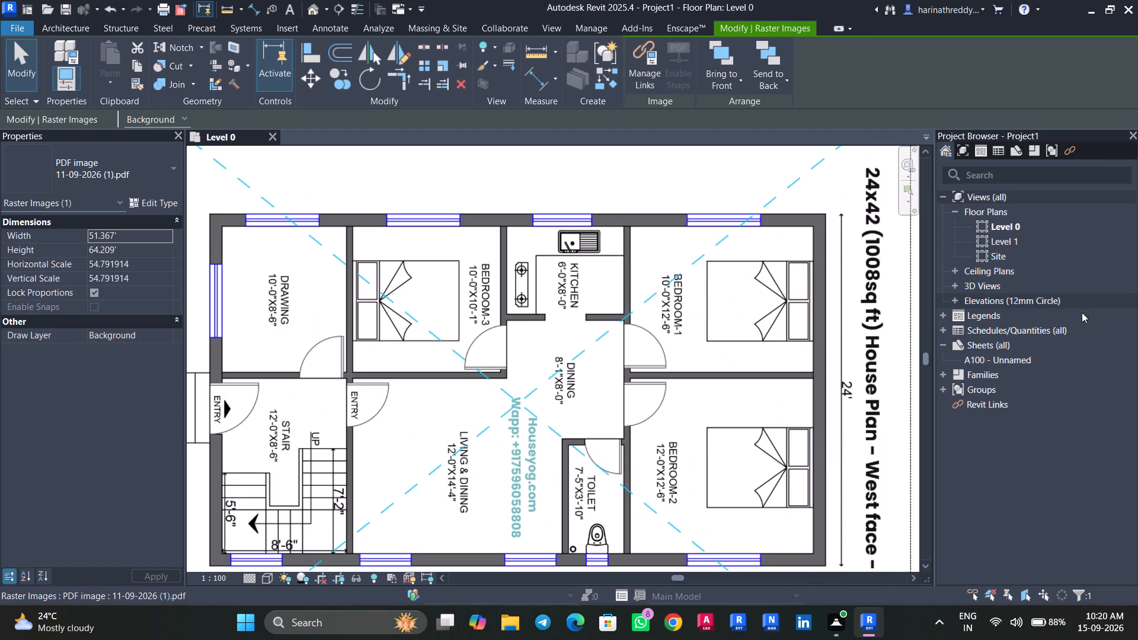
{"action": "scroll", "coordinate": [698, 409], "scroll_direction": "down", "scroll_amount": 2}
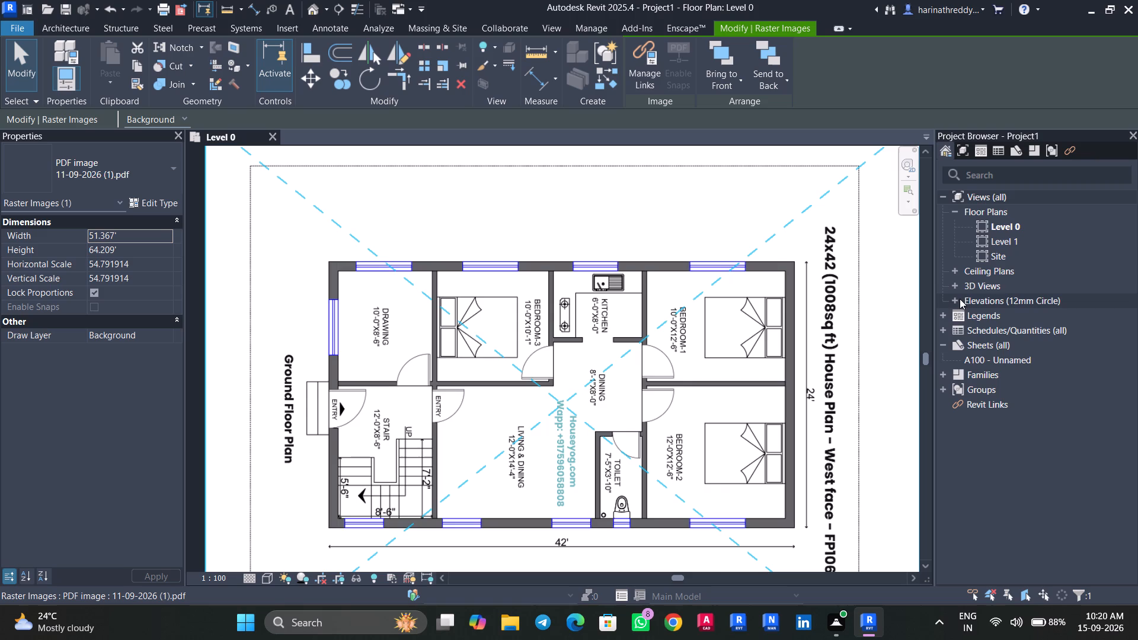
In the East elevation, stretch the Level 0 and Level 1 lines well outward at the end opposite their level heads.
{"action": "left_click", "coordinate": [955, 301]}
{"action": "double_click", "coordinate": [988, 318]}
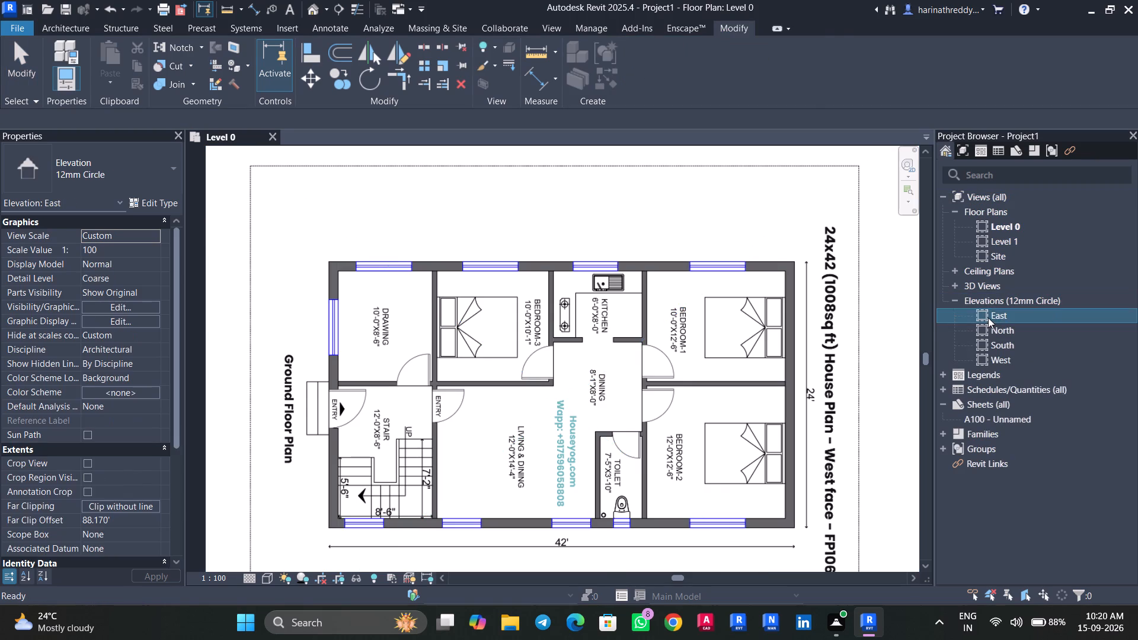
{"action": "scroll", "coordinate": [370, 496], "scroll_direction": "down", "scroll_amount": 7}
{"action": "left_click", "coordinate": [500, 502]}
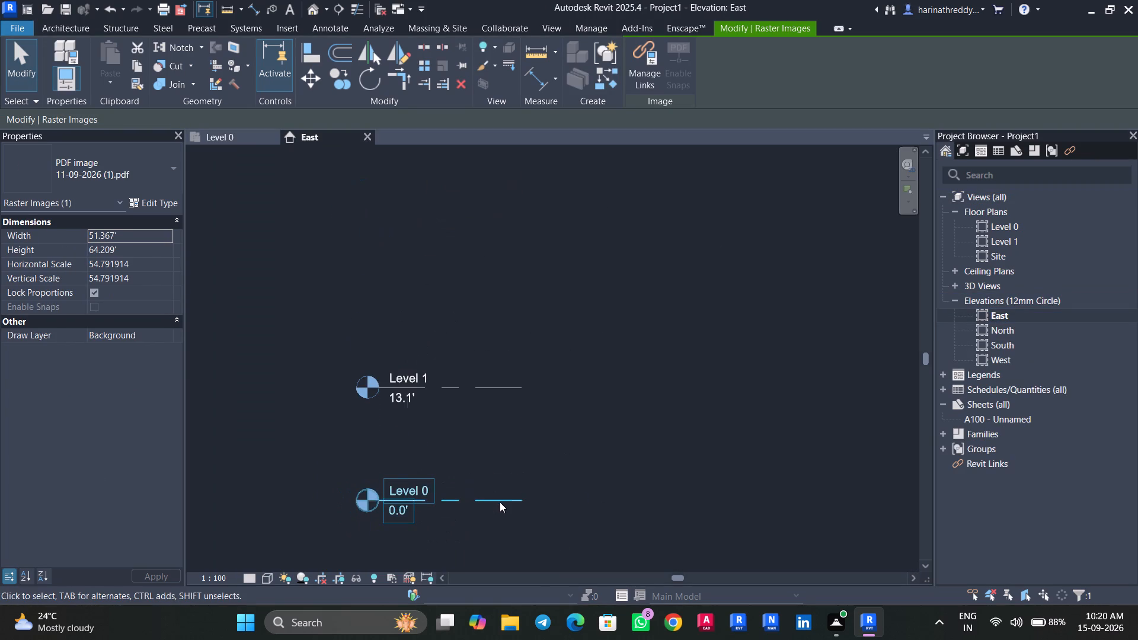
{"action": "scroll", "coordinate": [500, 502], "scroll_direction": "down", "scroll_amount": 1}
{"action": "scroll", "coordinate": [500, 502], "scroll_direction": "up", "scroll_amount": 1}
{"action": "scroll", "coordinate": [500, 502], "scroll_direction": "down", "scroll_amount": 3}
{"action": "left_click_drag", "start_coordinate": [512, 502], "coordinate": [752, 506]}
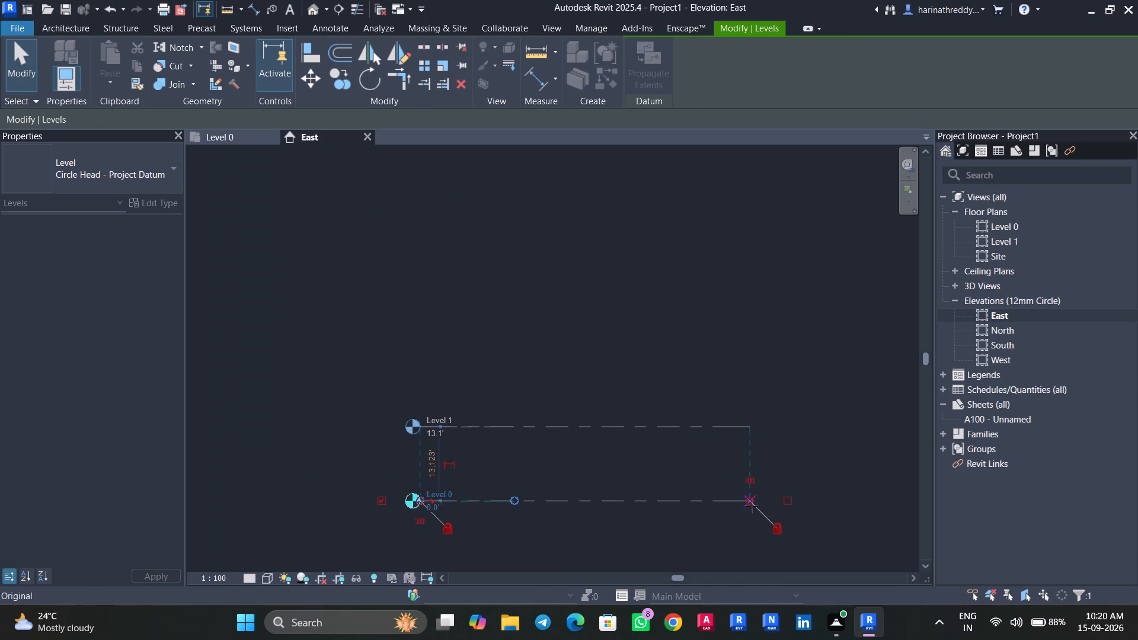
{"action": "left_click_drag", "start_coordinate": [752, 506], "coordinate": [753, 506]}
{"action": "key", "text": "Escape"}
Rename Level 0 as GL.
{"action": "scroll", "coordinate": [434, 495], "scroll_direction": "up", "scroll_amount": 8}
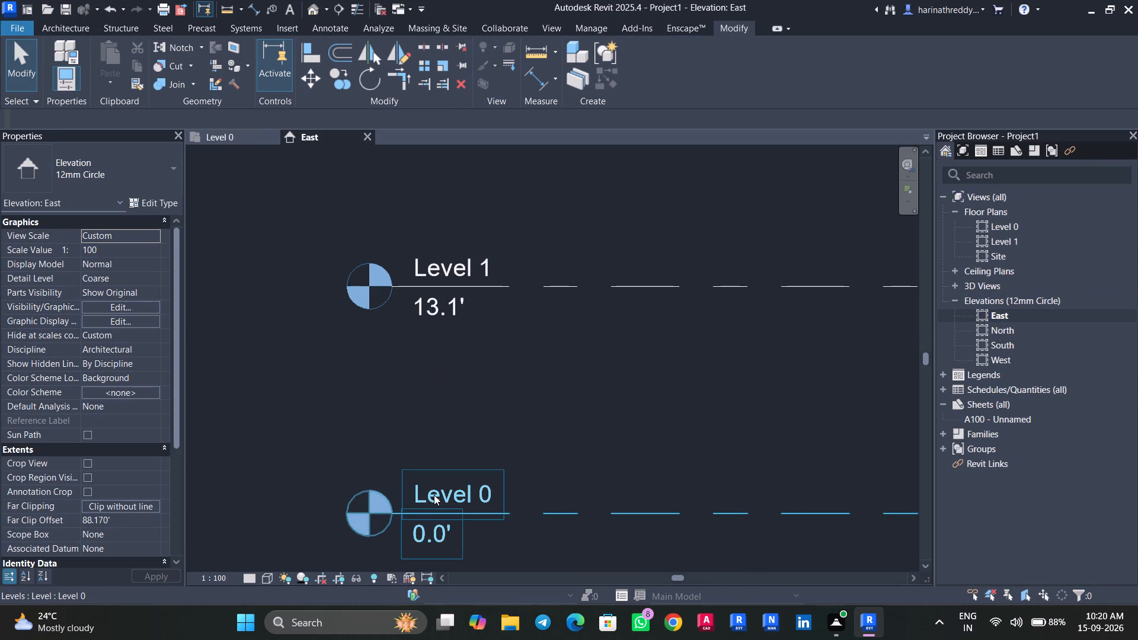
{"action": "double_click", "coordinate": [441, 484]}
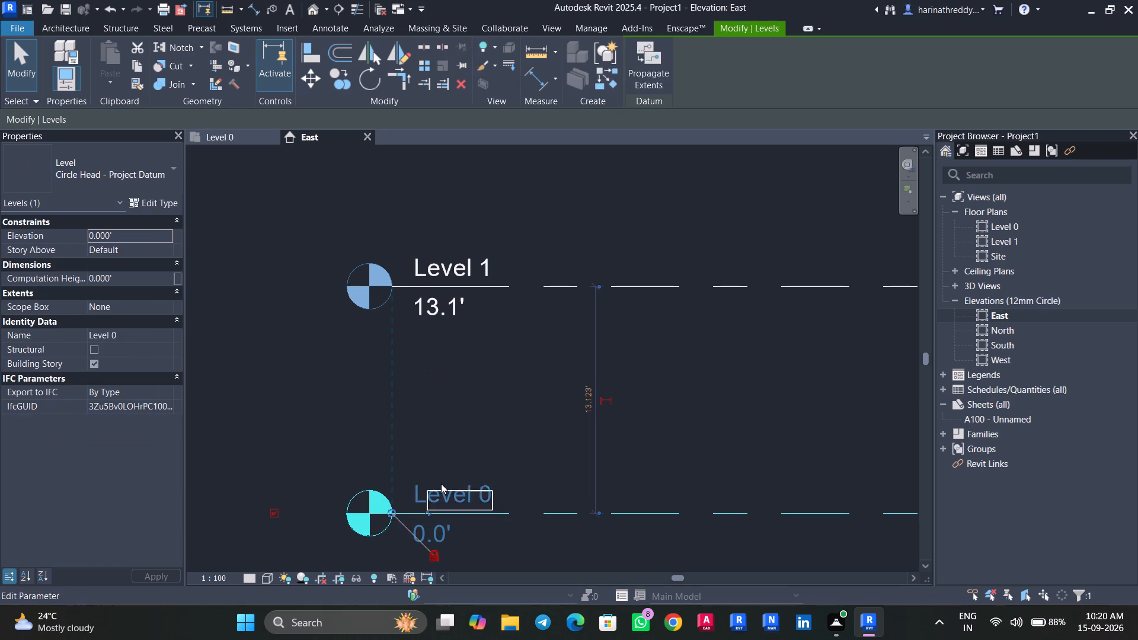
{"action": "type", "text": "gl"}
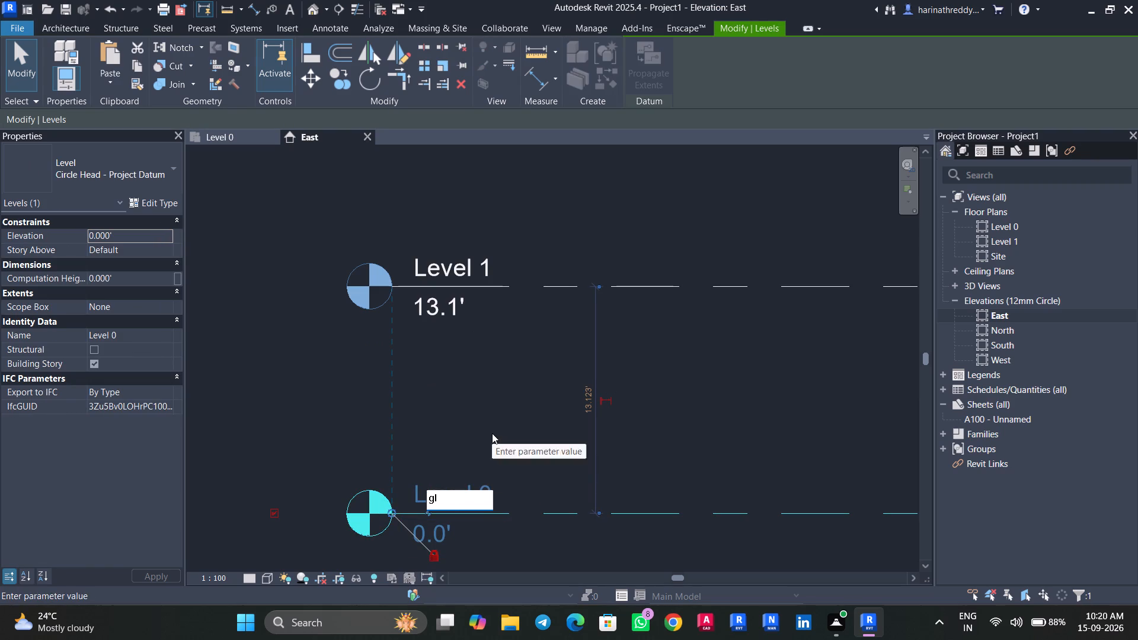
{"action": "key", "text": "BackSpace"}
{"action": "key", "text": "BackSpace"}
{"action": "type", "text": "GL"}
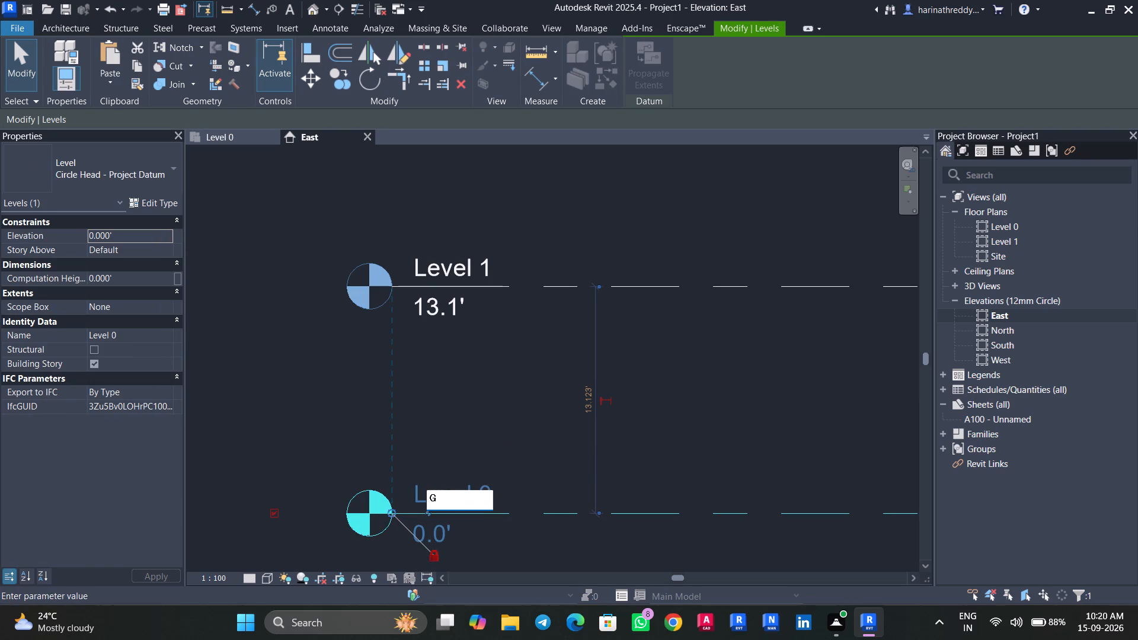
{"action": "left_click", "coordinate": [564, 379]}
{"action": "key", "text": "Escape"}
{"action": "key", "text": "Escape"}
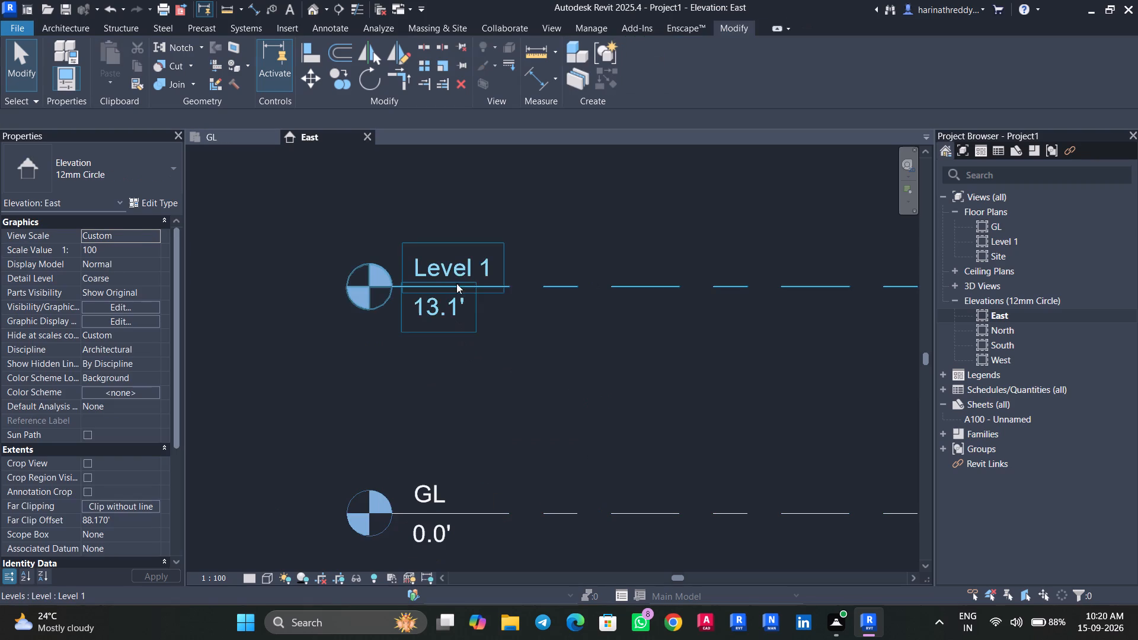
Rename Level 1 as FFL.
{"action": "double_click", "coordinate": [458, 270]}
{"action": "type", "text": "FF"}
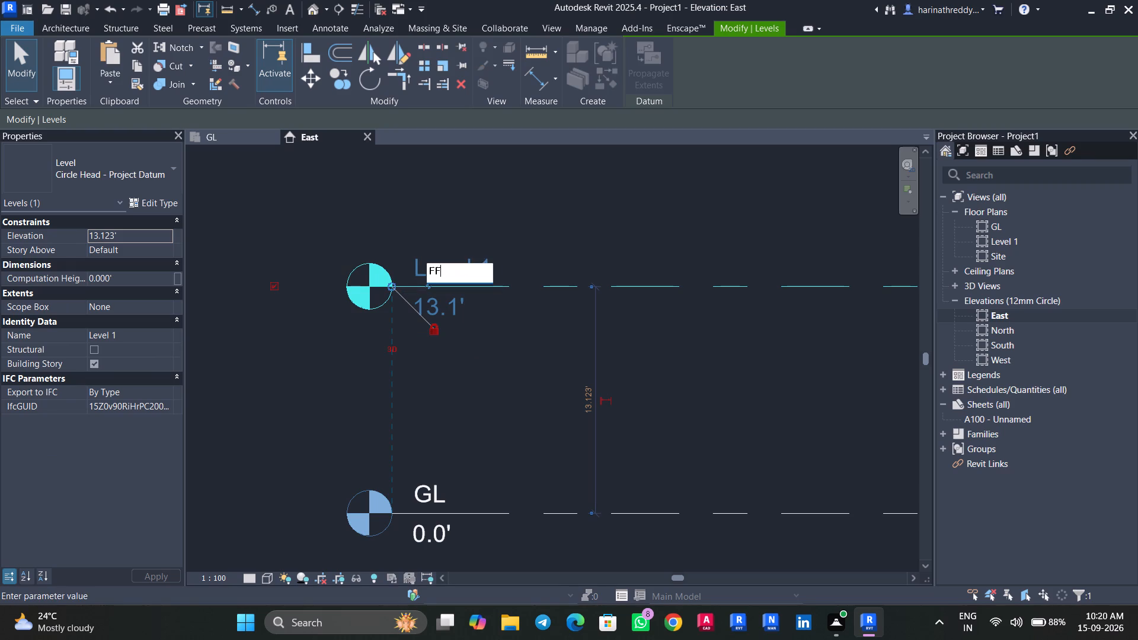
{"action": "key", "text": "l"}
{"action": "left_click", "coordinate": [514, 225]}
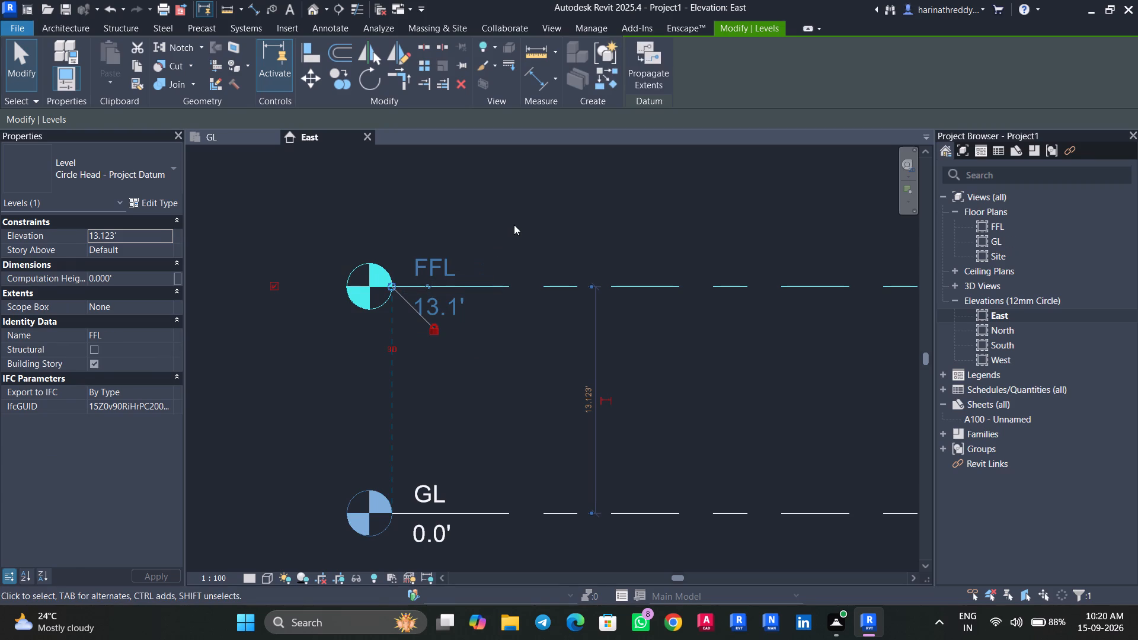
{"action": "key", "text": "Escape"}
Rename the upper level as TL.
{"action": "double_click", "coordinate": [438, 270]}
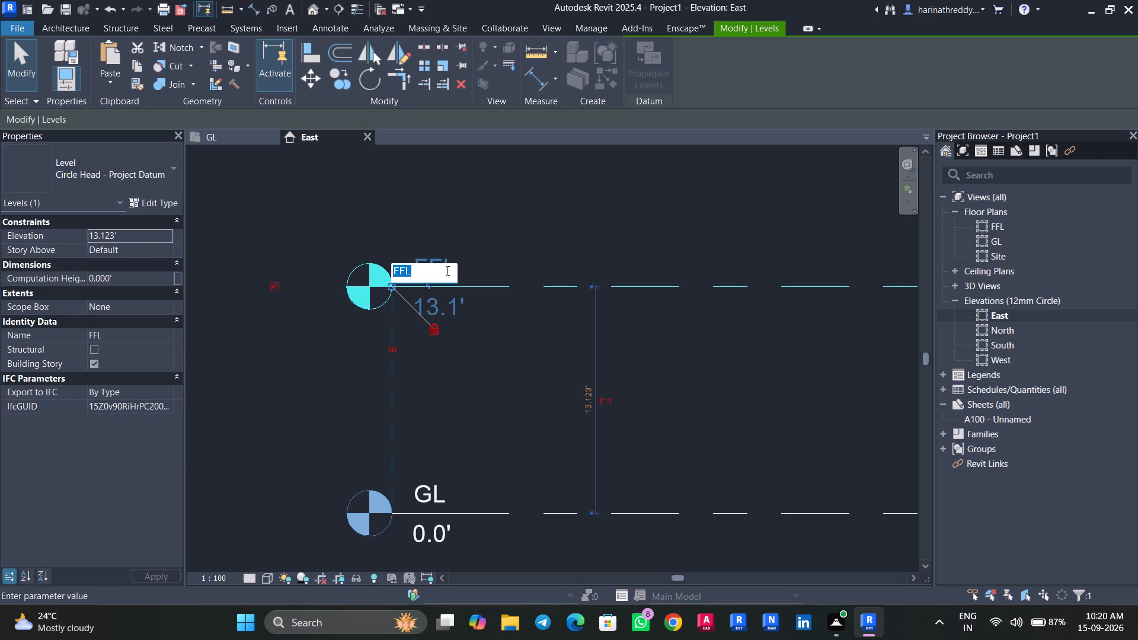
{"action": "type", "text": "TL"}
{"action": "left_click", "coordinate": [502, 219]}
{"action": "left_click", "coordinate": [521, 229]}
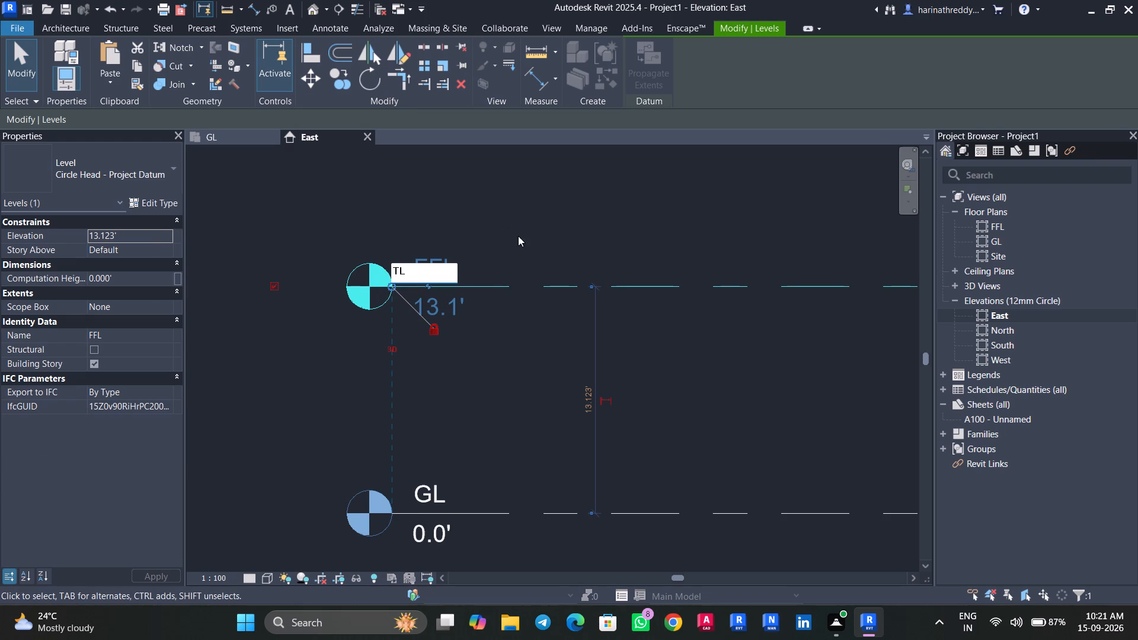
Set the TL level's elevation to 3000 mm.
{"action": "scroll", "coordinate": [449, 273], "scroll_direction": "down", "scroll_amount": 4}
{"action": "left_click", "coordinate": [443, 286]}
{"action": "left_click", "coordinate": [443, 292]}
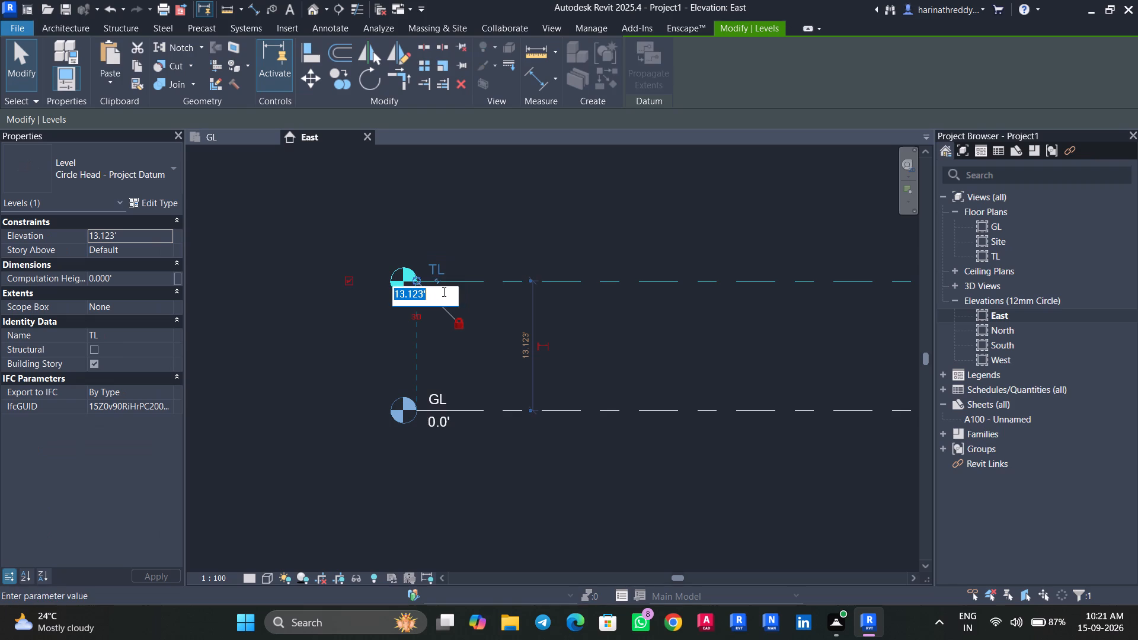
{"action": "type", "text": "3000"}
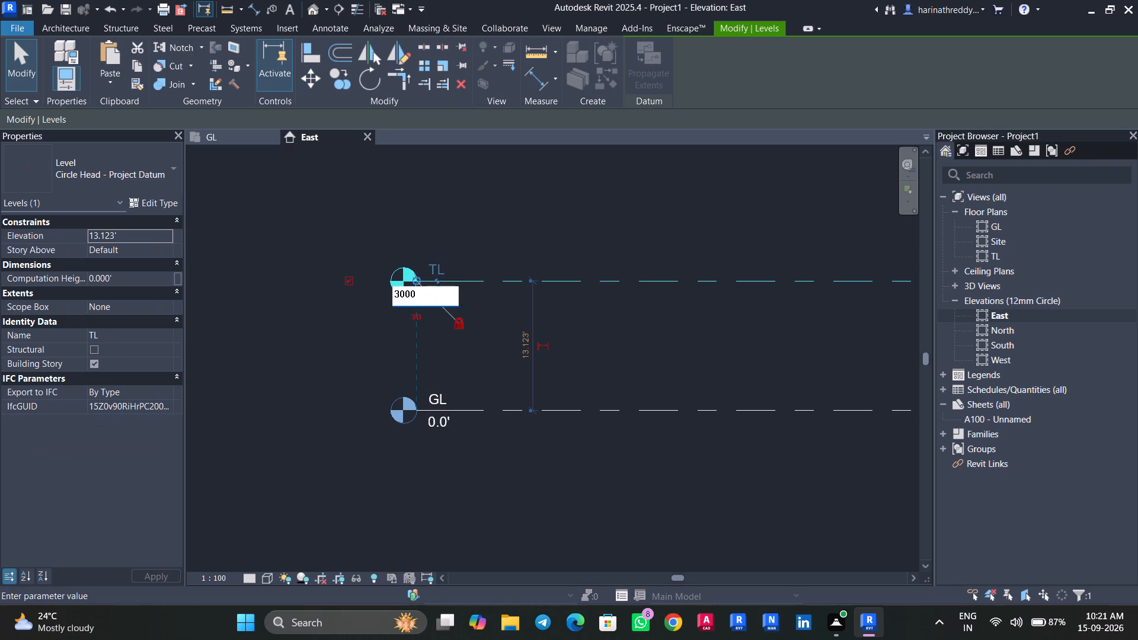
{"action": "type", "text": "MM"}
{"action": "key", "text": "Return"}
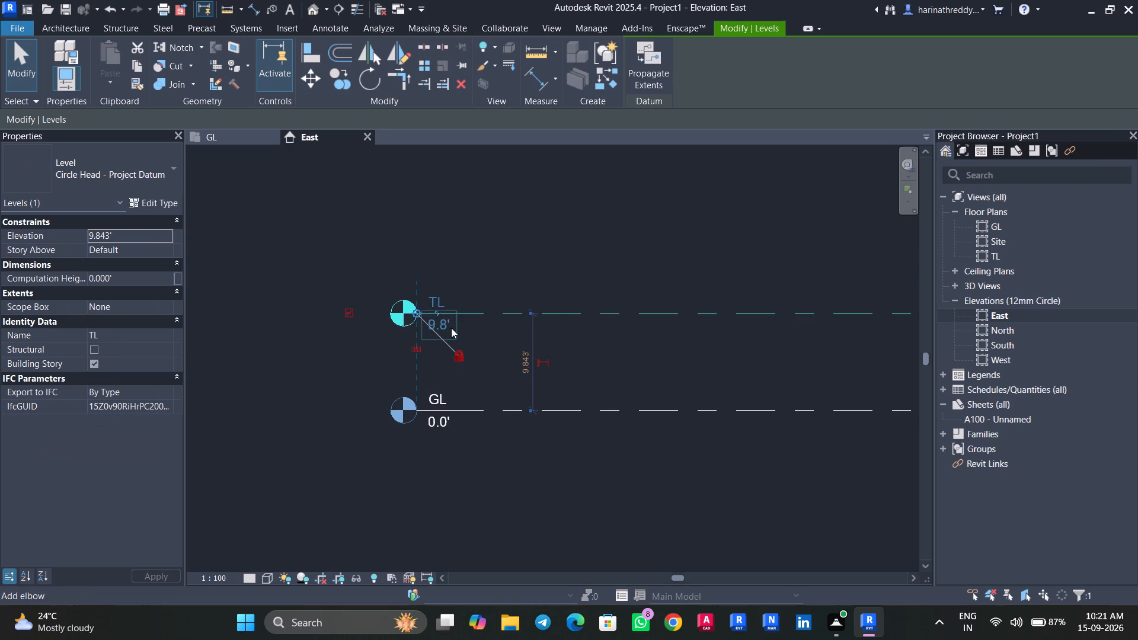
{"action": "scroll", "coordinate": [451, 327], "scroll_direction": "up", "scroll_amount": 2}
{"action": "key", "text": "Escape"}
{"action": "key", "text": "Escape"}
Set the TL level's elevation to 10'.
{"action": "scroll", "coordinate": [505, 238], "scroll_direction": "down", "scroll_amount": 3}
{"action": "middle_click_drag", "start_coordinate": [510, 241], "coordinate": [401, 263]}
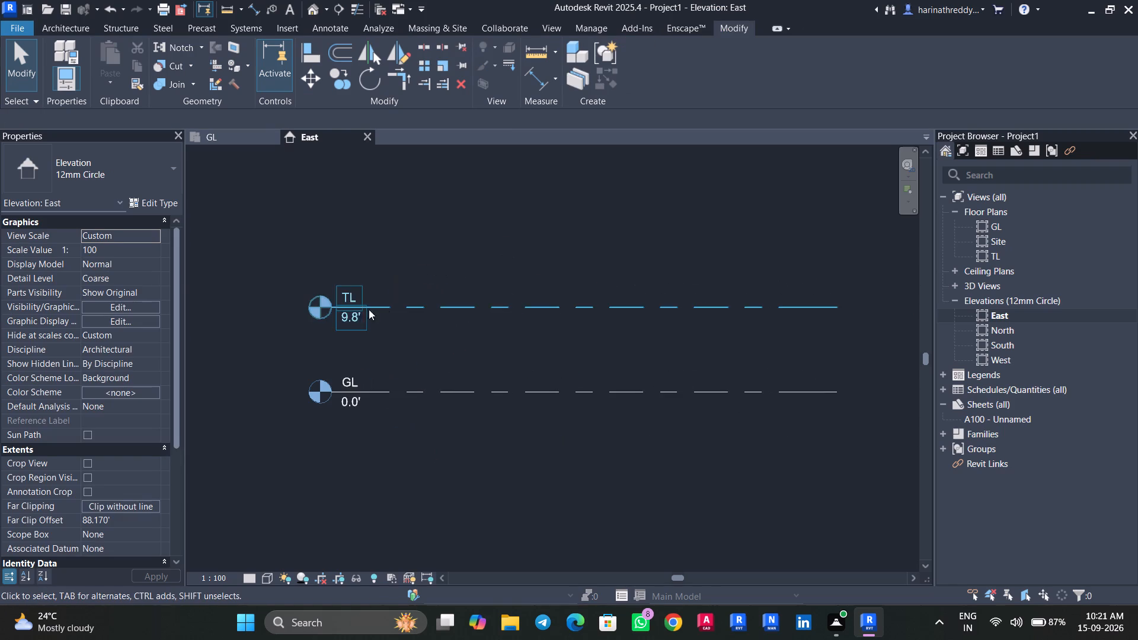
{"action": "left_click", "coordinate": [356, 320]}
{"action": "left_click", "coordinate": [356, 320]}
{"action": "type", "text": "10'"}
{"action": "key", "text": "Return"}
{"action": "key", "text": "Escape"}
{"action": "key", "text": "Escape"}
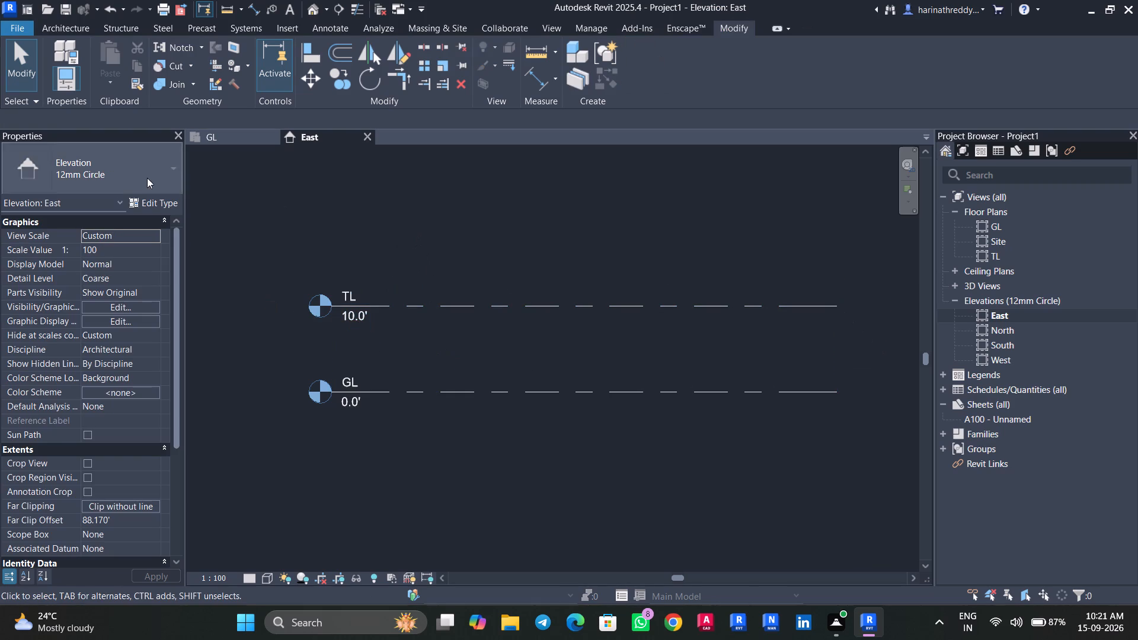
Return to the GL floor plan view.
{"action": "double_click", "coordinate": [229, 130]}
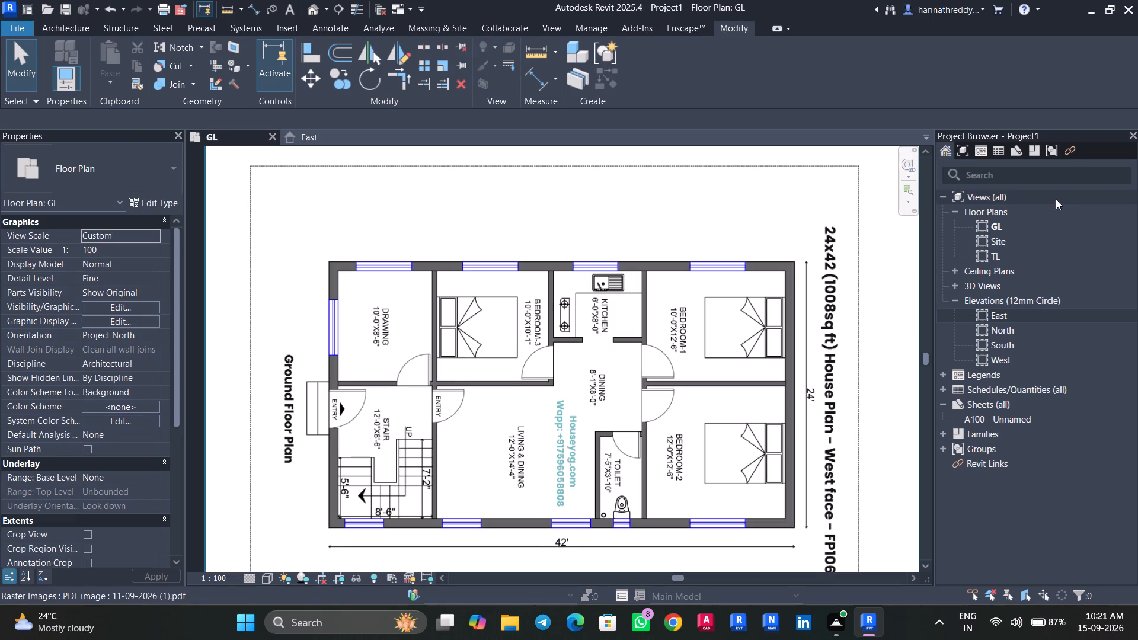
{"action": "double_click", "coordinate": [1019, 224]}
Check the thickness of the west outer wall near the house's northwest corner, using the plan PDF's graphical Scale preview.
{"action": "scroll", "coordinate": [552, 334], "scroll_direction": "down", "scroll_amount": 3}
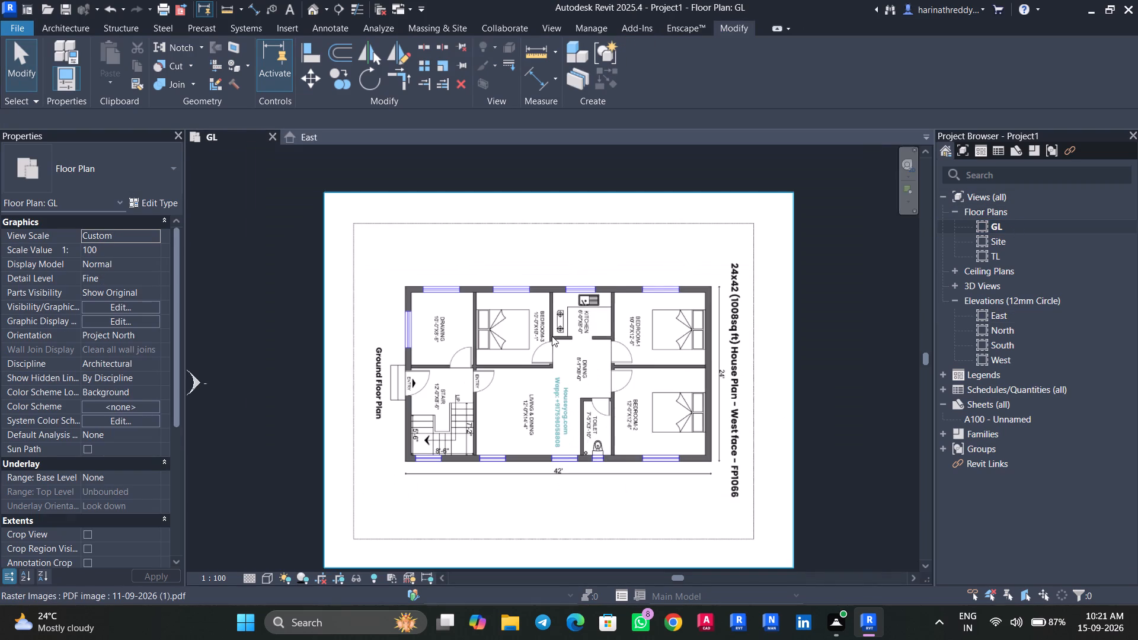
{"action": "scroll", "coordinate": [482, 383], "scroll_direction": "up", "scroll_amount": 3}
{"action": "middle_click_drag", "start_coordinate": [472, 382], "coordinate": [388, 388]}
{"action": "scroll", "coordinate": [235, 199], "scroll_direction": "up", "scroll_amount": 1}
{"action": "scroll", "coordinate": [235, 199], "scroll_direction": "down", "scroll_amount": 1}
{"action": "scroll", "coordinate": [235, 199], "scroll_direction": "up", "scroll_amount": 3}
{"action": "left_click", "coordinate": [379, 295]}
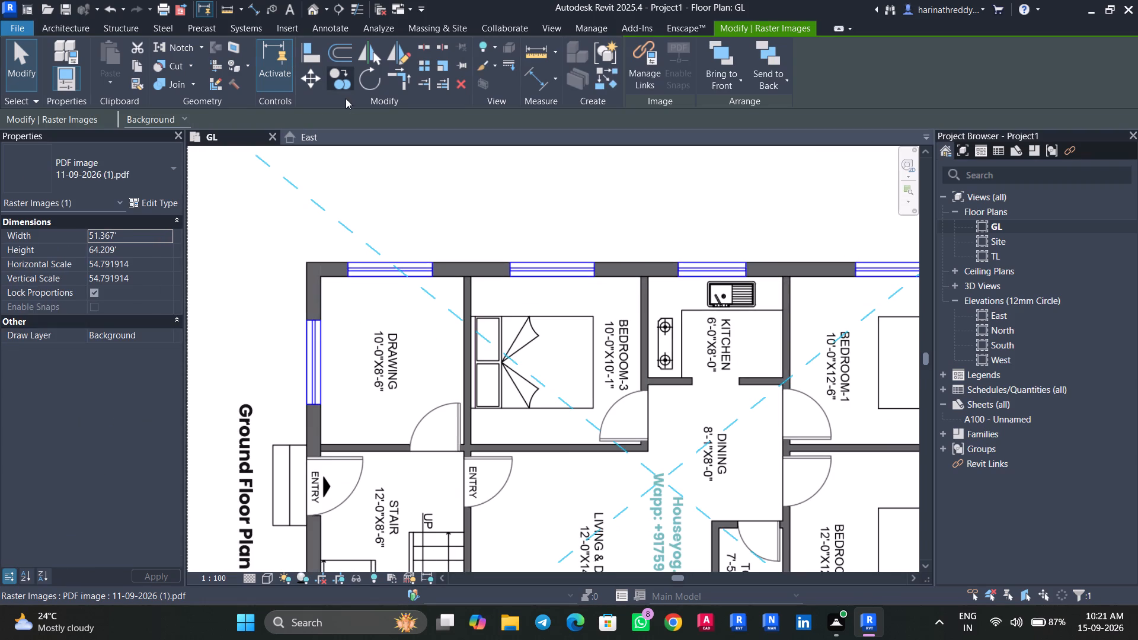
{"action": "left_click", "coordinate": [447, 66]}
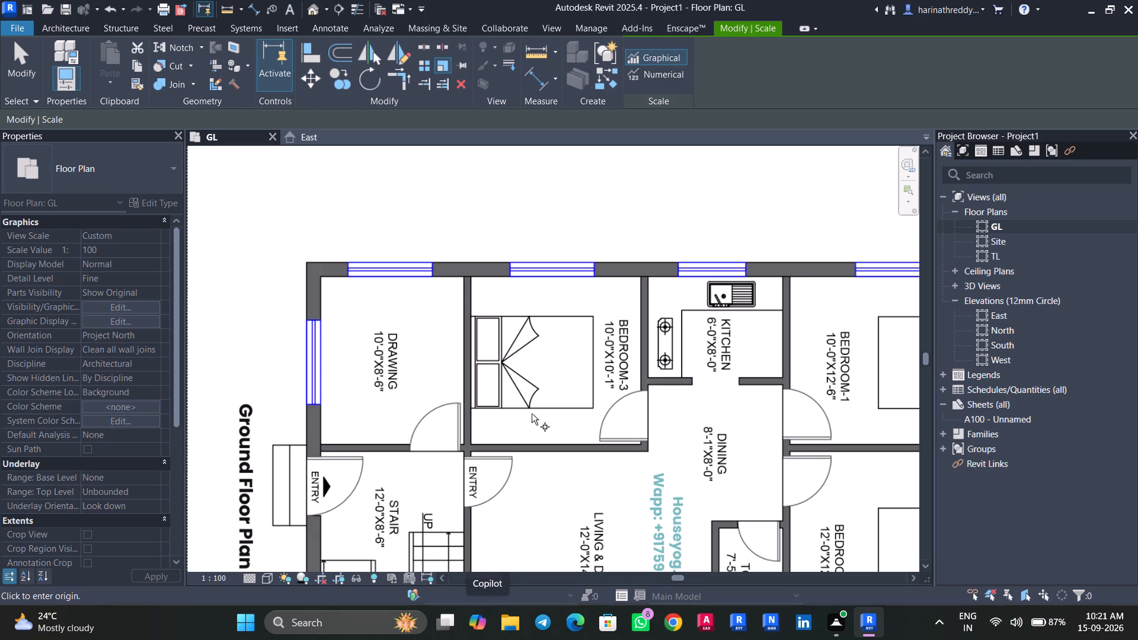
{"action": "scroll", "coordinate": [276, 281], "scroll_direction": "up", "scroll_amount": 4}
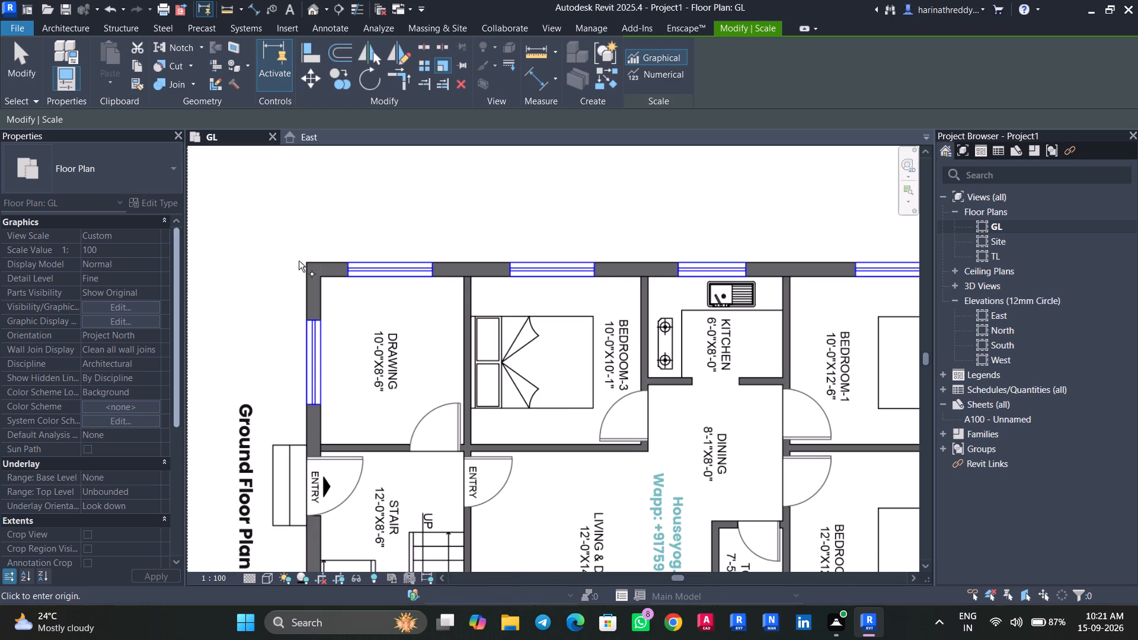
{"action": "scroll", "coordinate": [301, 261], "scroll_direction": "up", "scroll_amount": 8}
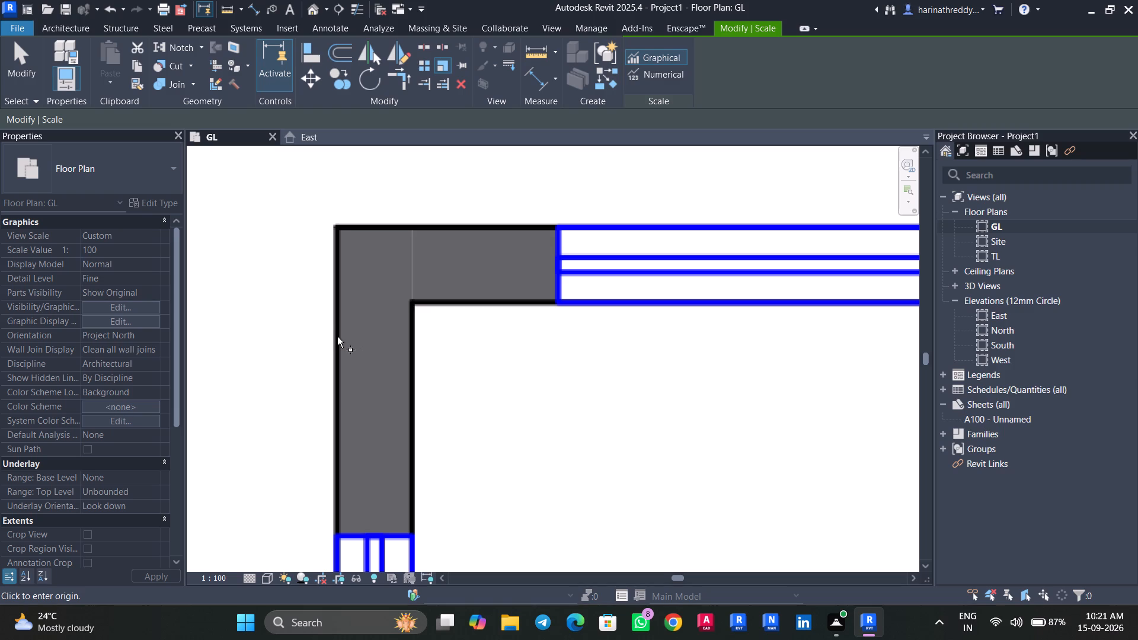
{"action": "left_click", "coordinate": [335, 337]}
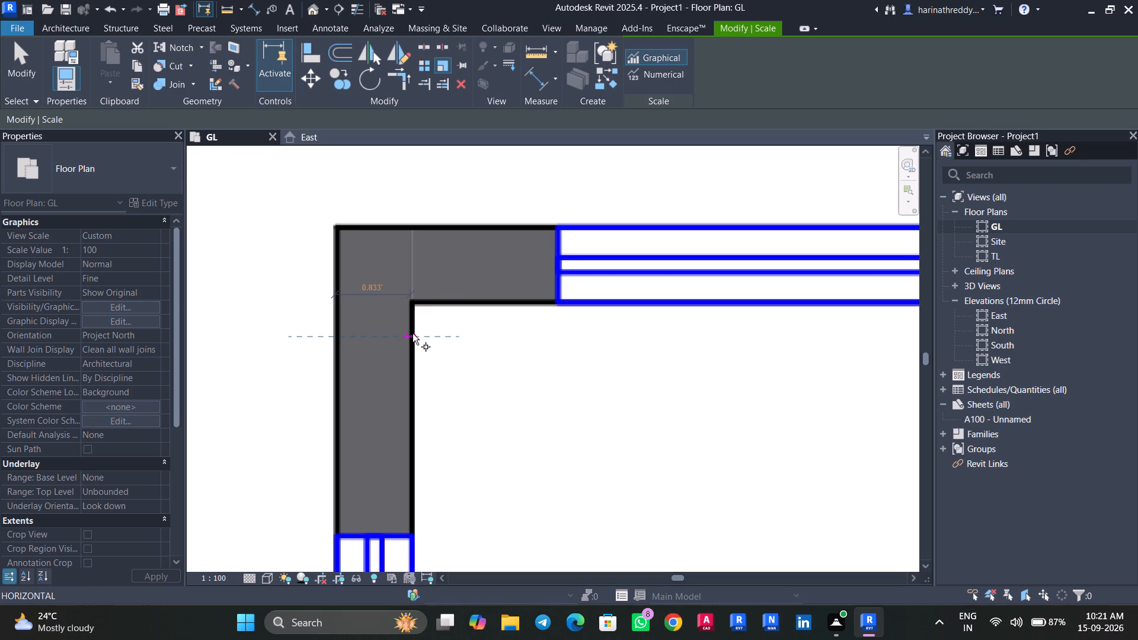
{"action": "key", "text": "Escape"}
{"action": "key", "text": "Escape"}
Check the thickness of the inner wall between the drawing room and Bedroom-3, using the plan PDF's graphical Scale preview.
{"action": "scroll", "coordinate": [447, 354], "scroll_direction": "down", "scroll_amount": 9}
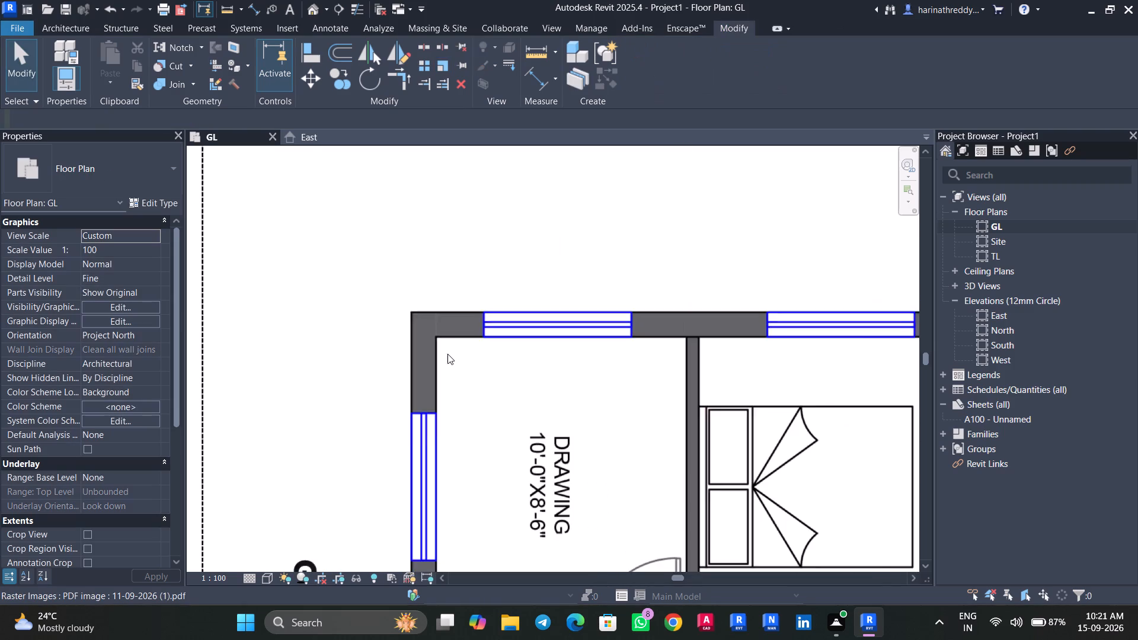
{"action": "scroll", "coordinate": [447, 354], "scroll_direction": "down", "scroll_amount": 2}
{"action": "scroll", "coordinate": [596, 367], "scroll_direction": "up", "scroll_amount": 3}
{"action": "left_click", "coordinate": [589, 369]}
{"action": "middle_click_drag", "start_coordinate": [583, 369], "coordinate": [385, 219]}
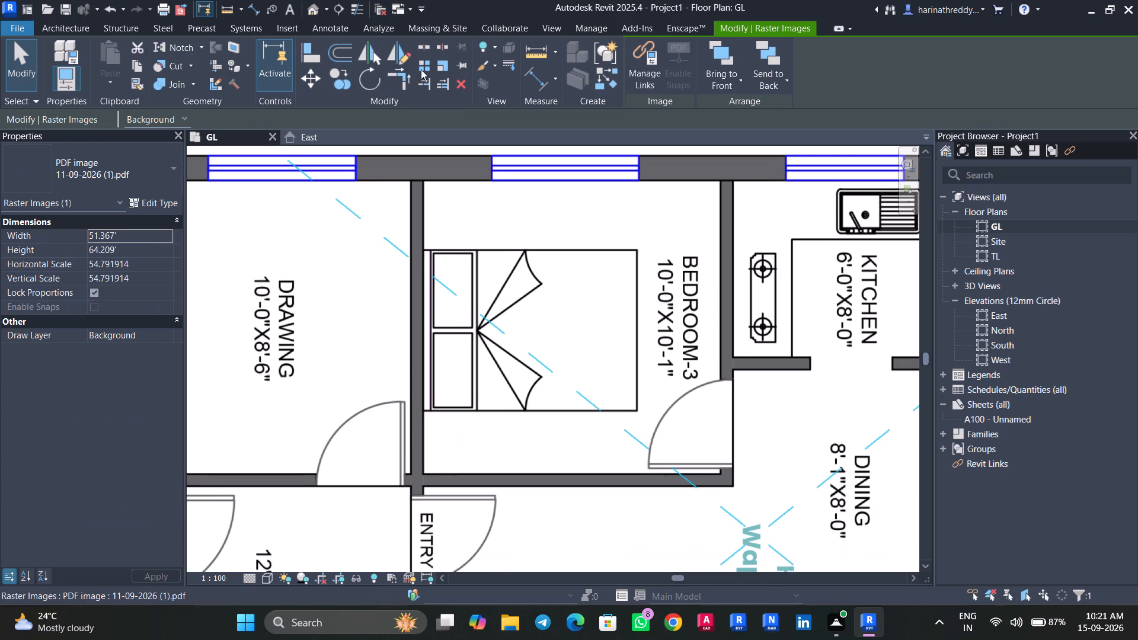
{"action": "left_click", "coordinate": [439, 71]}
{"action": "scroll", "coordinate": [407, 206], "scroll_direction": "up", "scroll_amount": 9}
{"action": "left_click", "coordinate": [417, 212]}
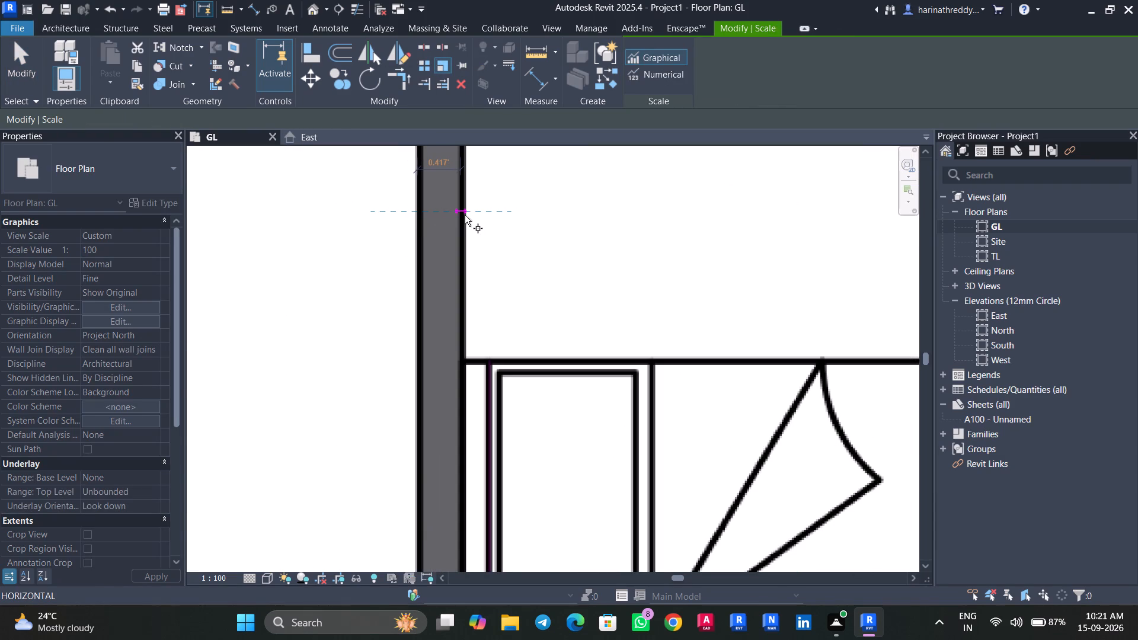
{"action": "scroll", "coordinate": [465, 215], "scroll_direction": "up", "scroll_amount": 7}
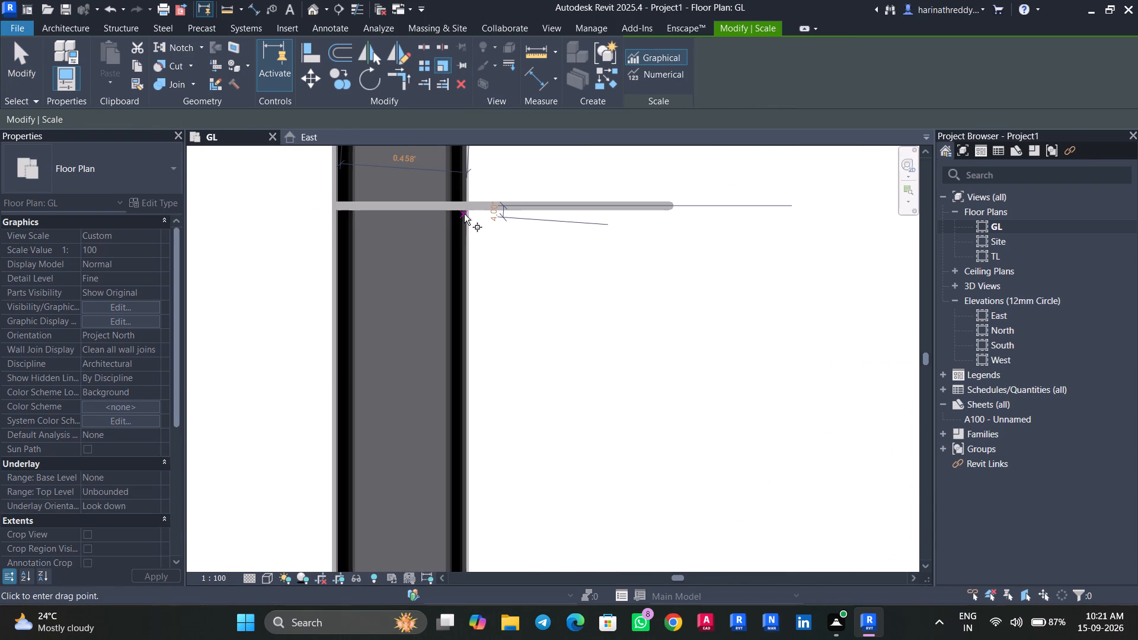
{"action": "key", "text": "Escape"}
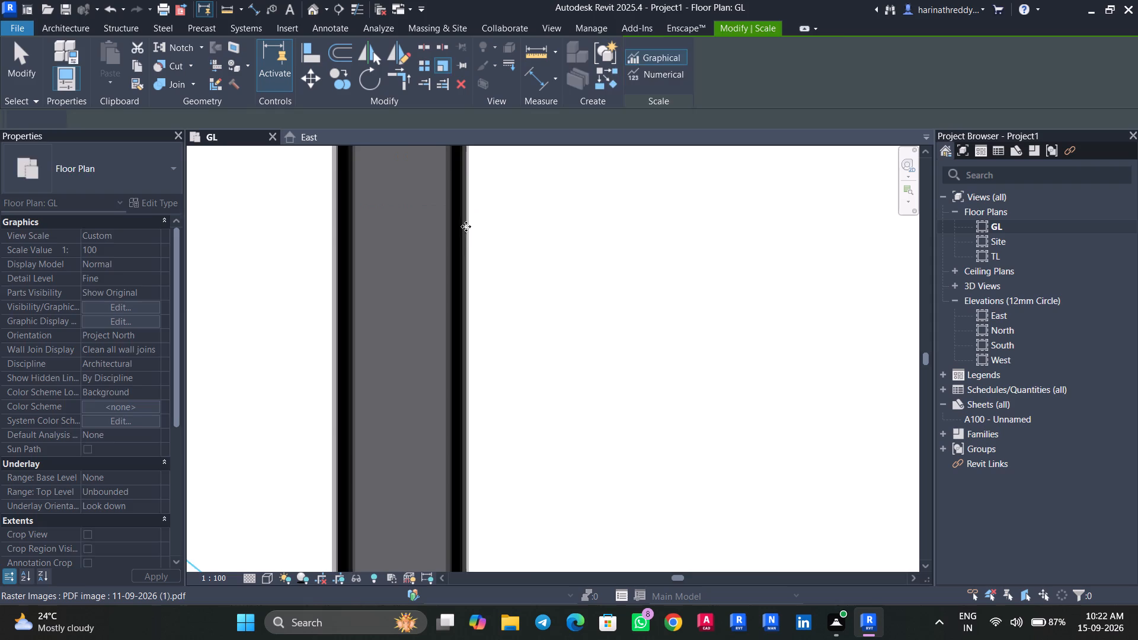
{"action": "key", "text": "Escape"}
Start a wall with the basic wall type Wall-Ext_215Bwk and duplicate that type as OUTTER WALL.
{"action": "scroll", "coordinate": [481, 257], "scroll_direction": "down", "scroll_amount": 20}
{"action": "scroll", "coordinate": [481, 257], "scroll_direction": "down", "scroll_amount": 2}
{"action": "type", "text": "WA"}
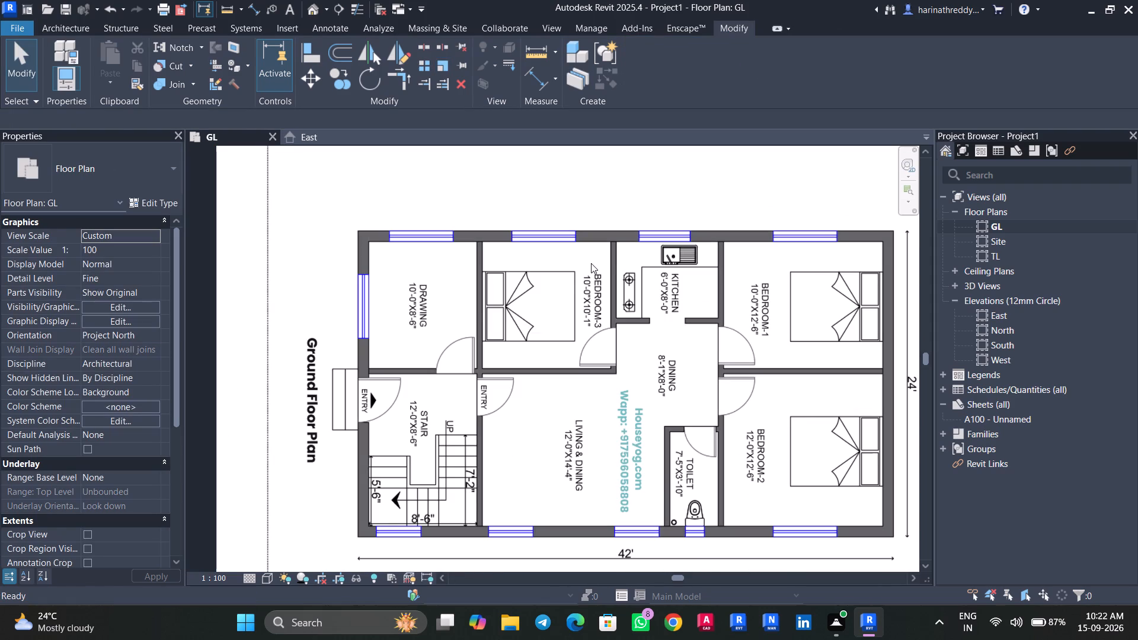
{"action": "left_click", "coordinate": [132, 158]}
{"action": "left_click", "coordinate": [103, 279]}
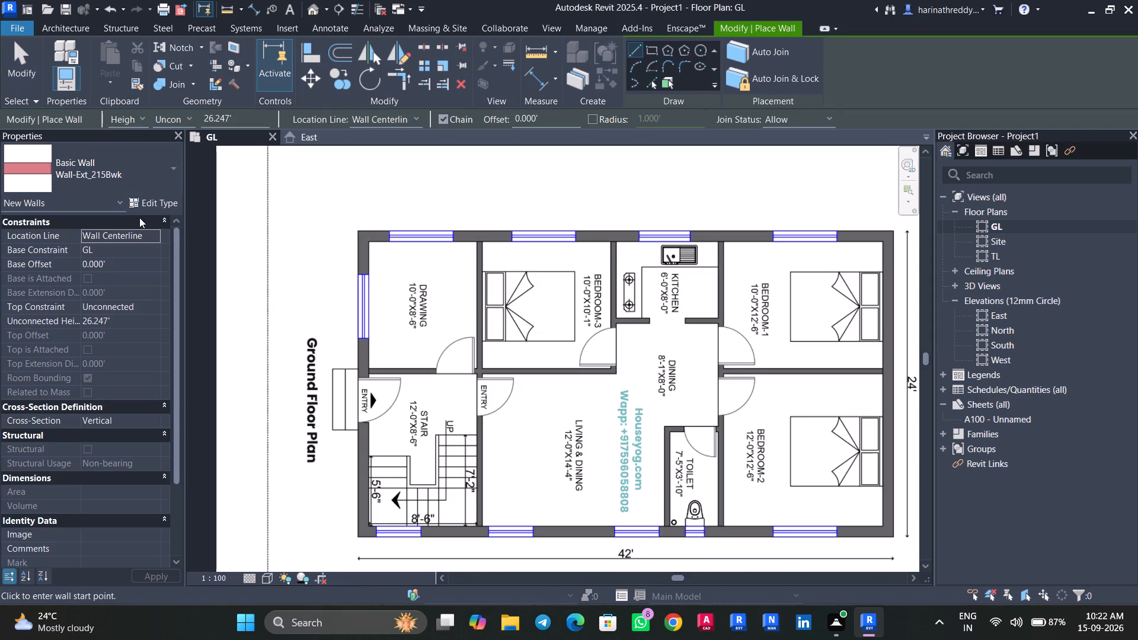
{"action": "left_click", "coordinate": [146, 203]}
{"action": "left_click", "coordinate": [1092, 175]}
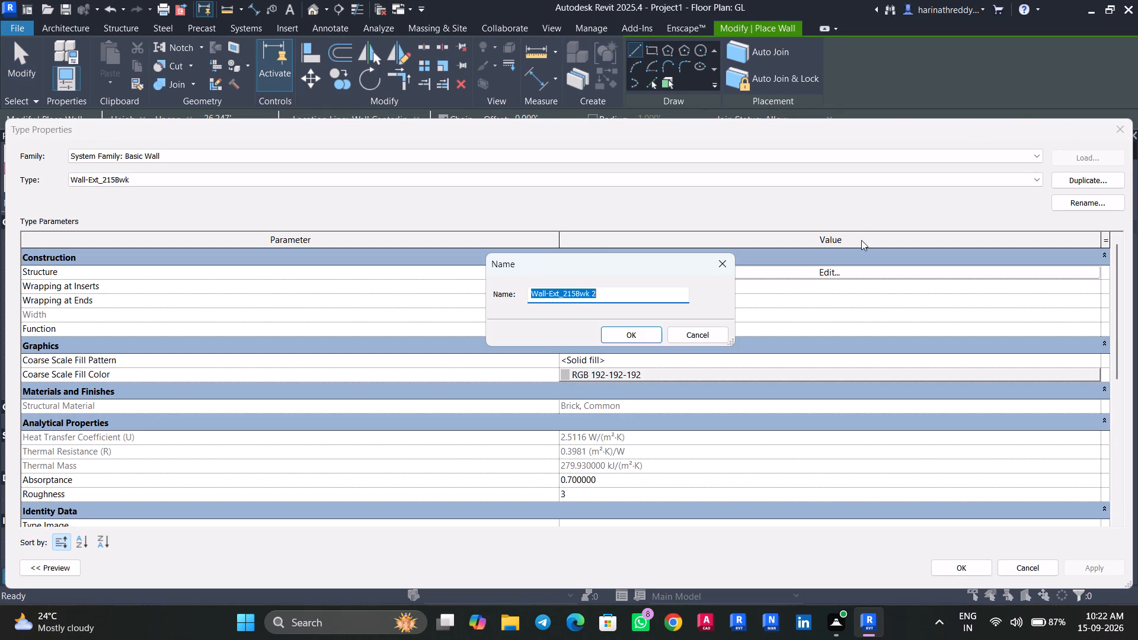
{"action": "type", "text": "OUTTER WALL"}
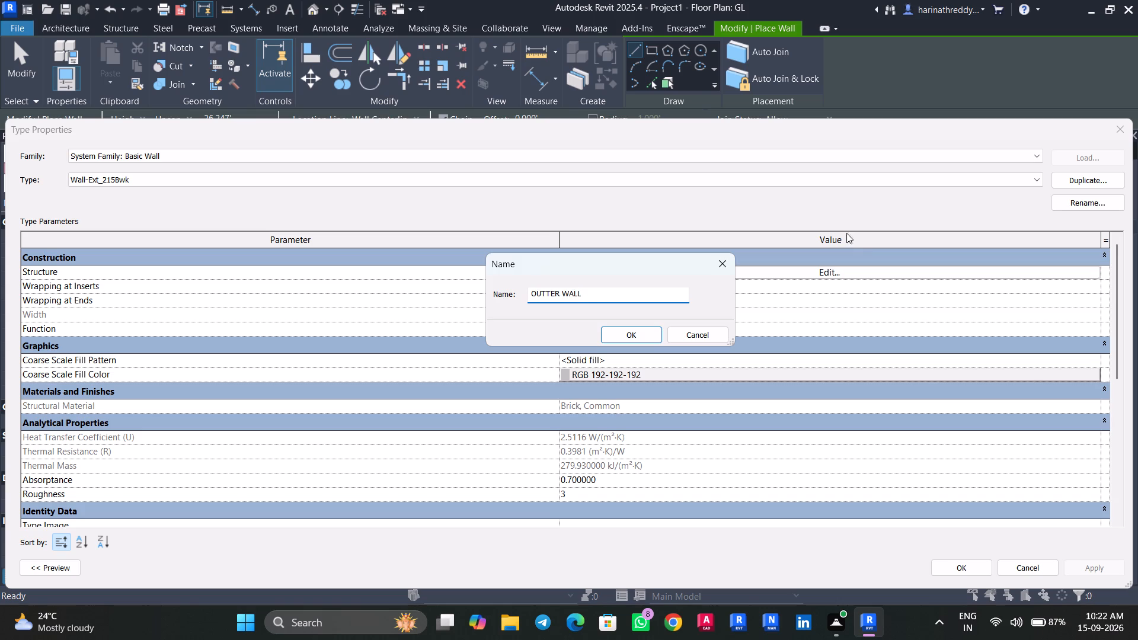
{"action": "left_click", "coordinate": [629, 343]}
Set the OUTTER WALL type's Brick, Common structure layer thickness to 0.85' and apply the type.
{"action": "left_click", "coordinate": [674, 274]}
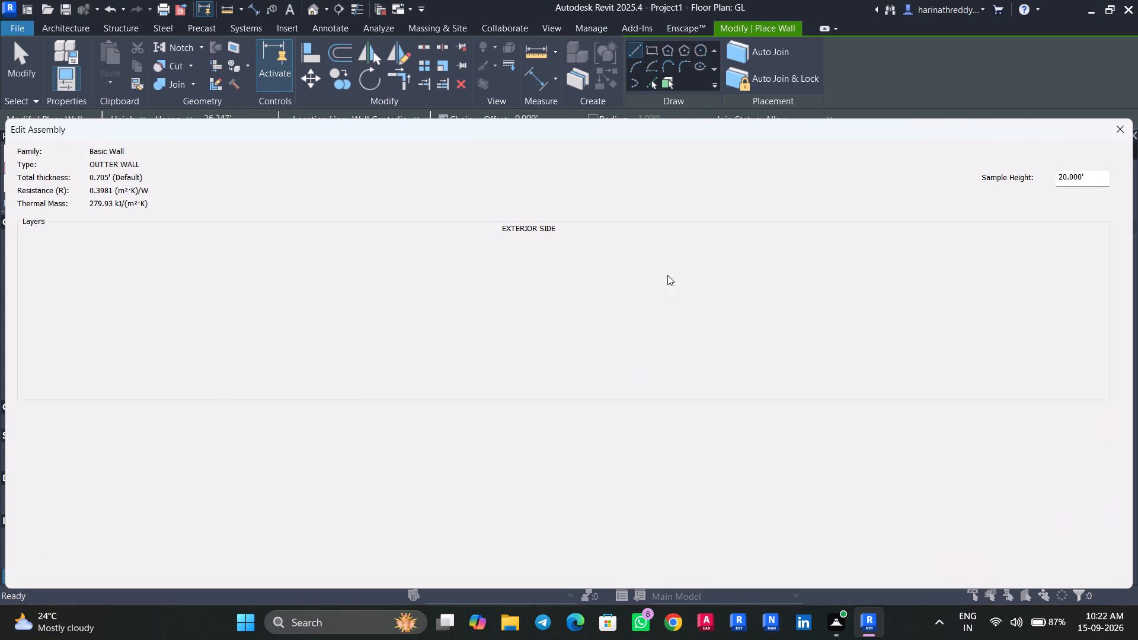
{"action": "left_click", "coordinate": [595, 267]}
{"action": "type", "text": "0.85"}
{"action": "key", "text": "apostrophe"}
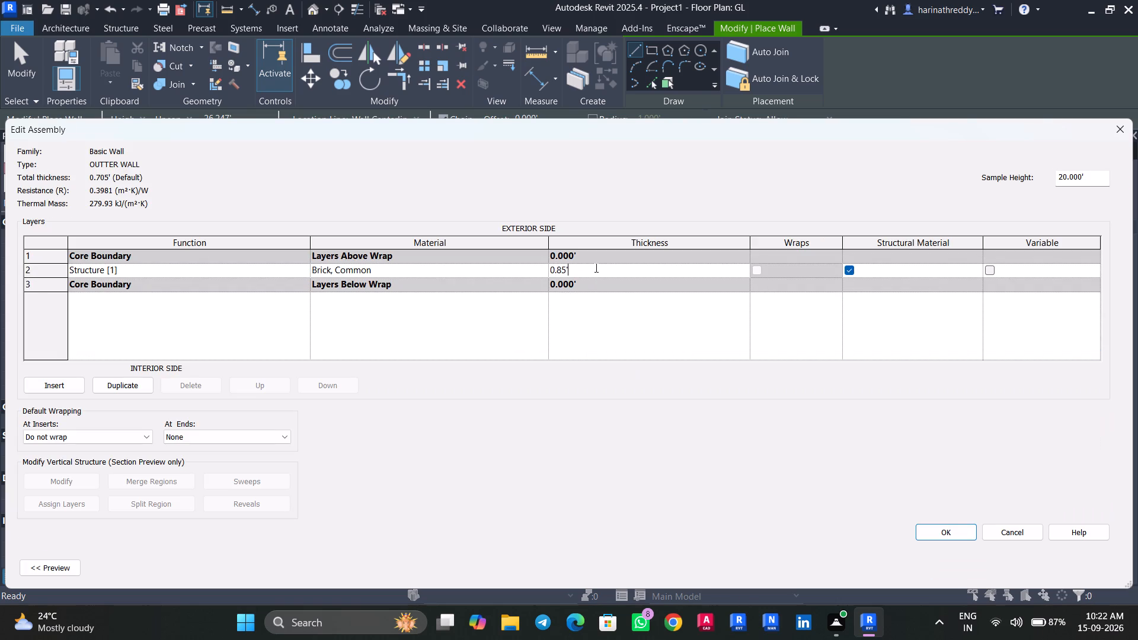
{"action": "key", "text": "Return"}
{"action": "double_click", "coordinate": [947, 521]}
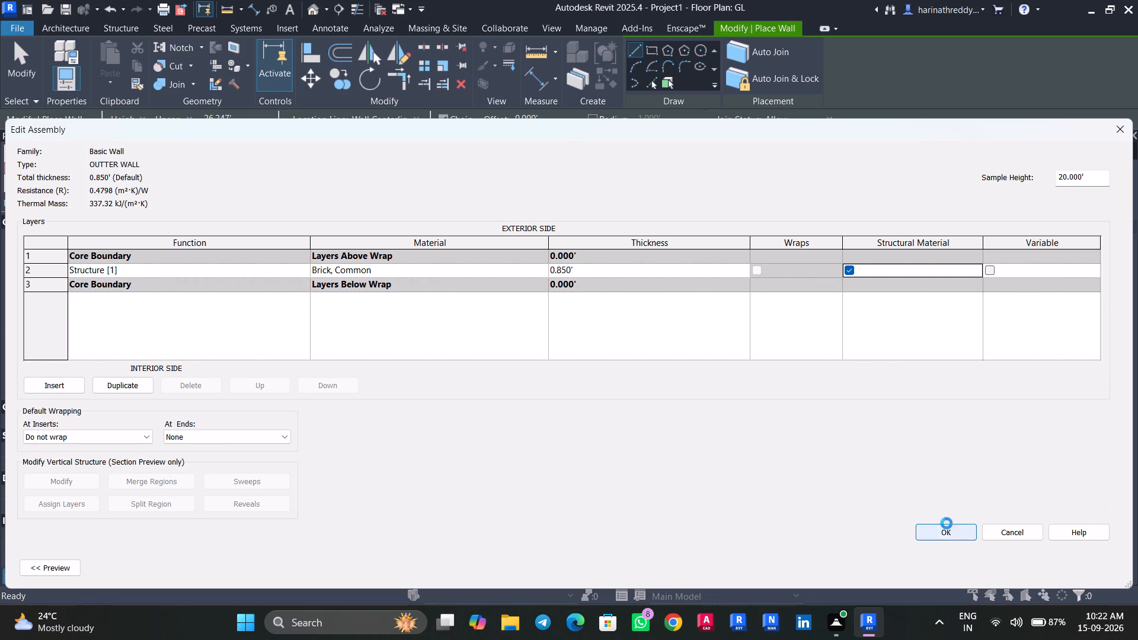
{"action": "left_click", "coordinate": [1118, 572]}
{"action": "left_click", "coordinate": [982, 571]}
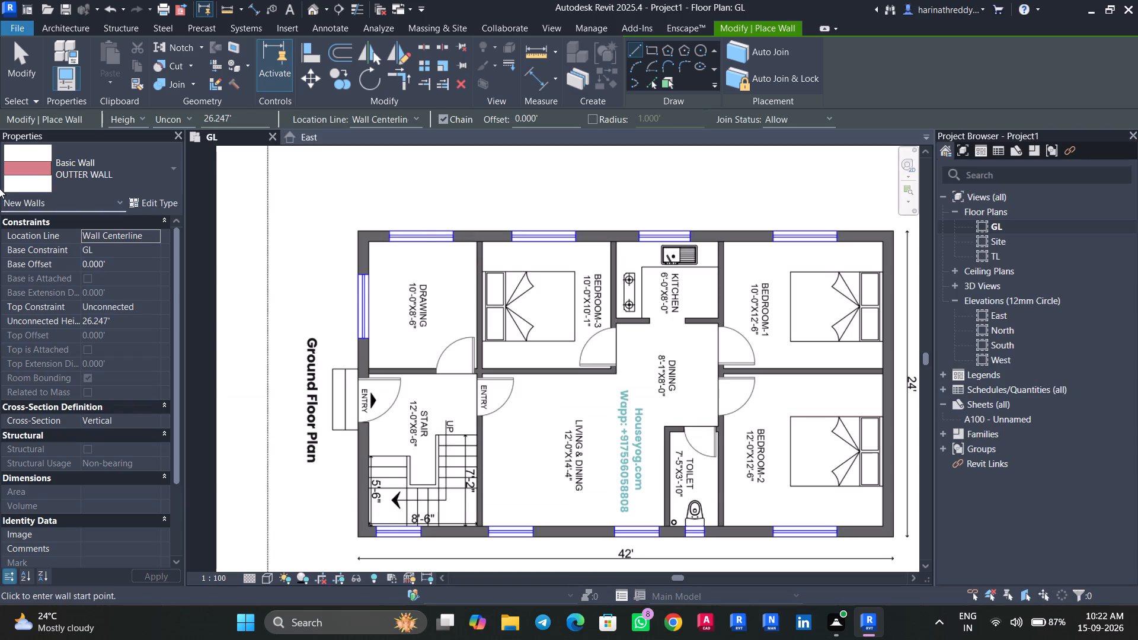
Duplicate the OUTTER WALL type as INNER WALL.
{"action": "left_click", "coordinate": [141, 196]}
{"action": "left_click", "coordinate": [1068, 184]}
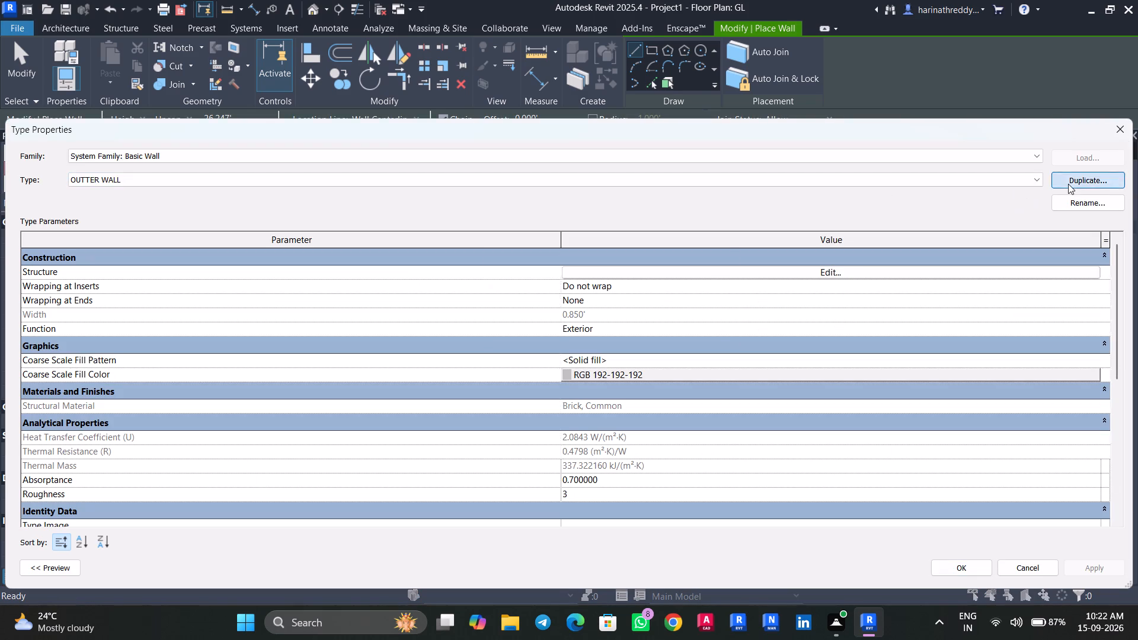
{"action": "type", "text": "INNER WALL"}
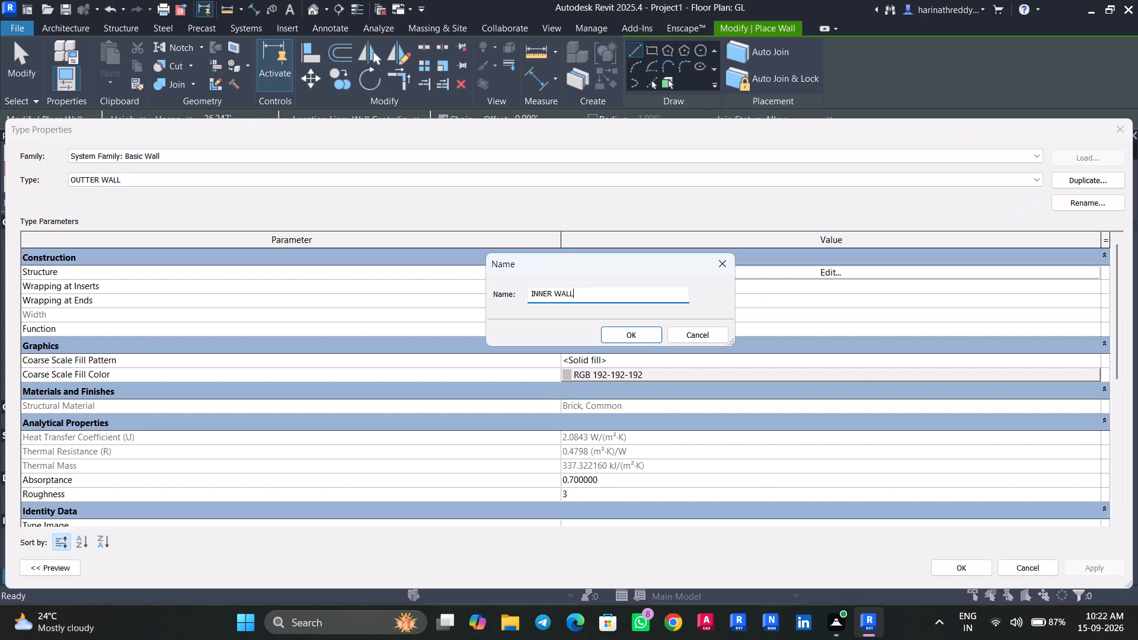
{"action": "key", "text": "Return"}
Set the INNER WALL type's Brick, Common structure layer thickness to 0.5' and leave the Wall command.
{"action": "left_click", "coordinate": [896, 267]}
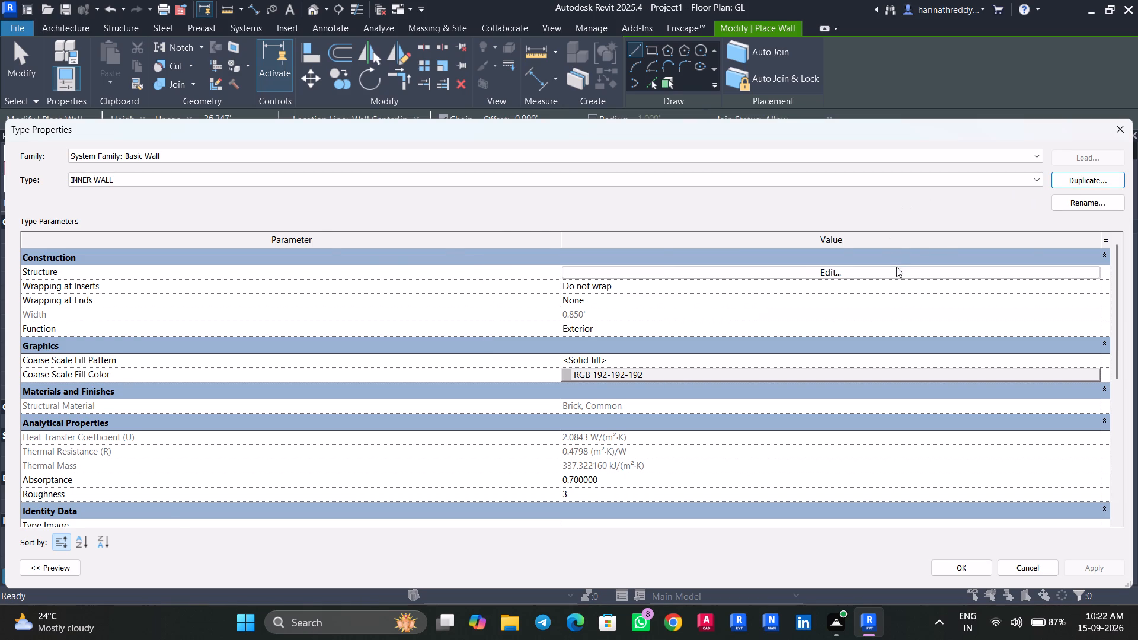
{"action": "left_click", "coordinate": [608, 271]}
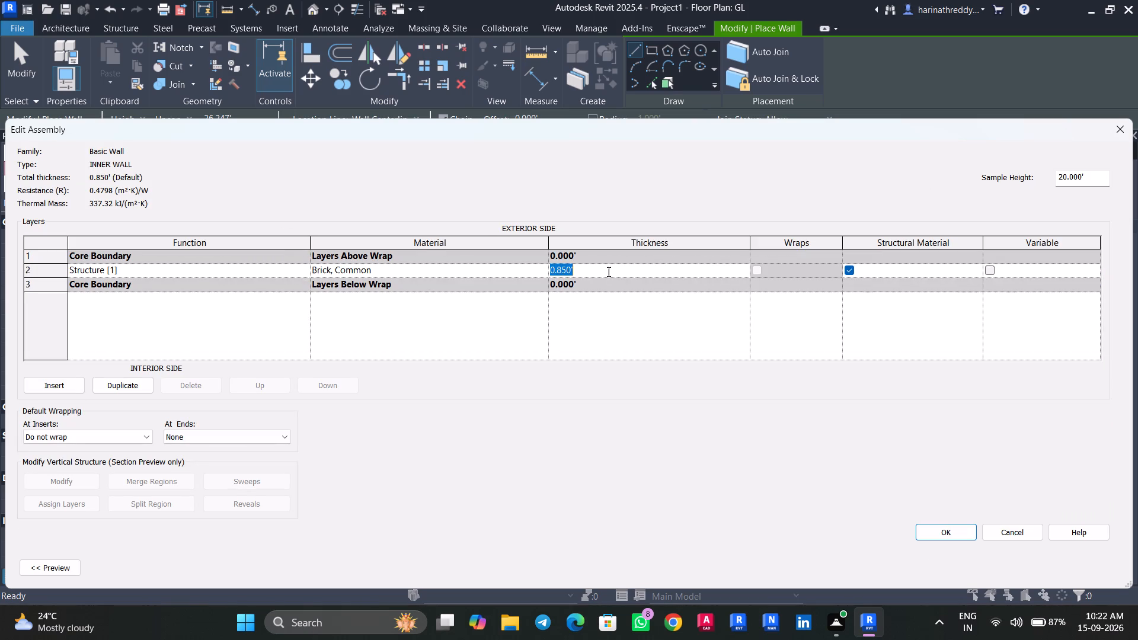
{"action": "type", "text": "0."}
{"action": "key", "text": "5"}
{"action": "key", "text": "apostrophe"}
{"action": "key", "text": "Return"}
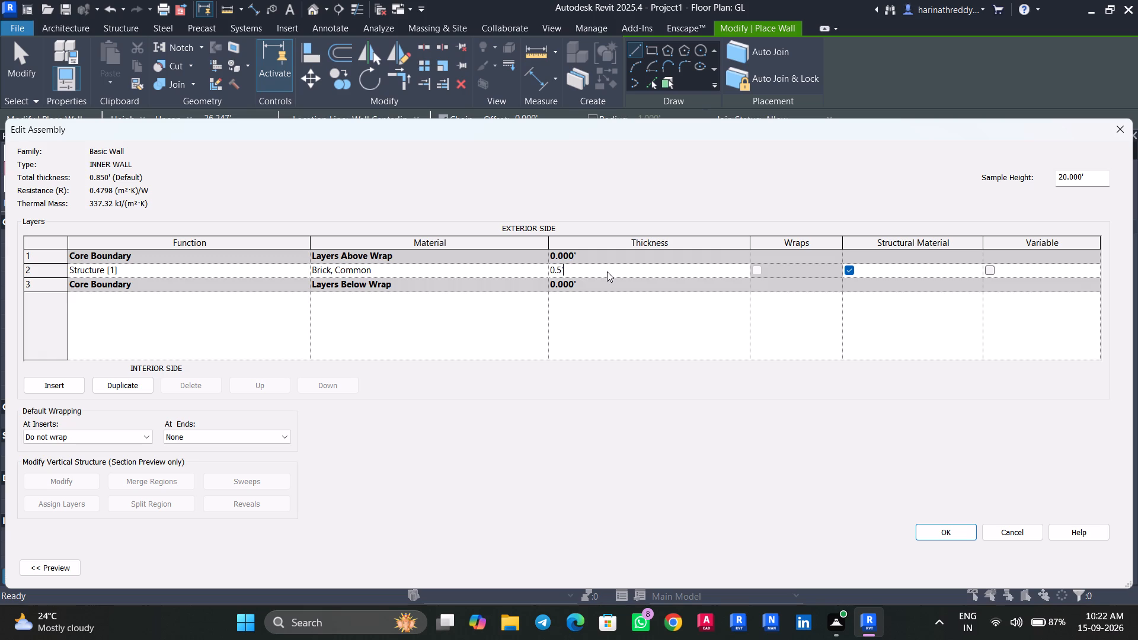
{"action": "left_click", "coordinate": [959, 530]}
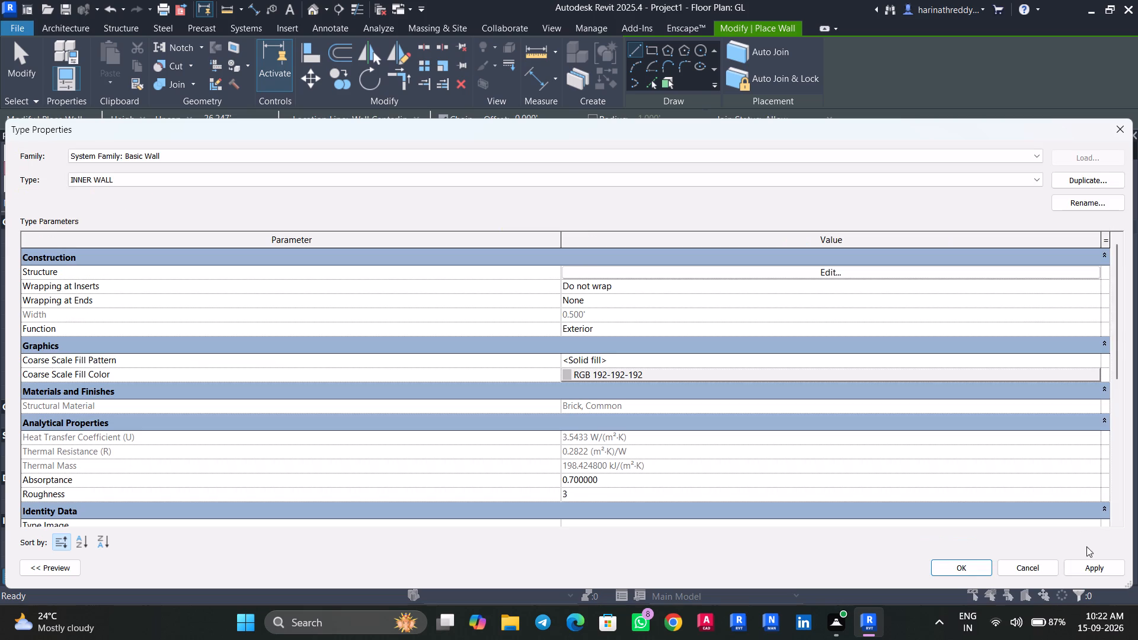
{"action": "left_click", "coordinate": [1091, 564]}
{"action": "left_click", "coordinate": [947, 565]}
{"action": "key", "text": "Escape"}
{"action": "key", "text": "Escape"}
Recheck the thickness of the inner wall between the drawing room and Bedroom-3, using the plan PDF's graphical Scale preview.
{"action": "left_click", "coordinate": [516, 262]}
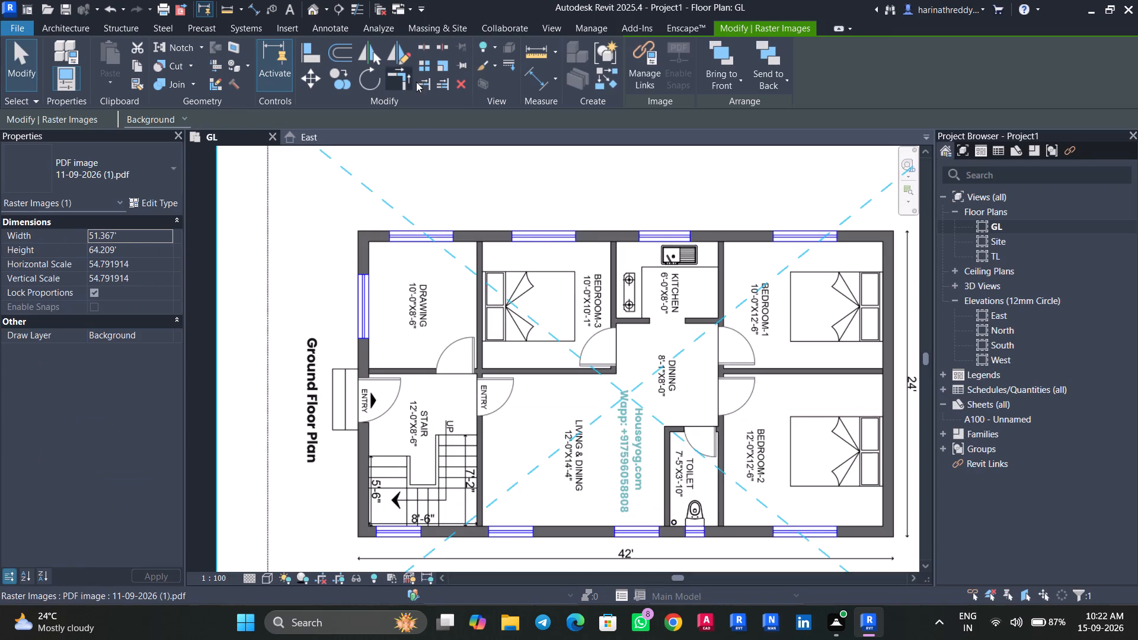
{"action": "left_click", "coordinate": [444, 59]}
{"action": "scroll", "coordinate": [455, 276], "scroll_direction": "up", "scroll_amount": 13}
{"action": "left_click", "coordinate": [480, 239]}
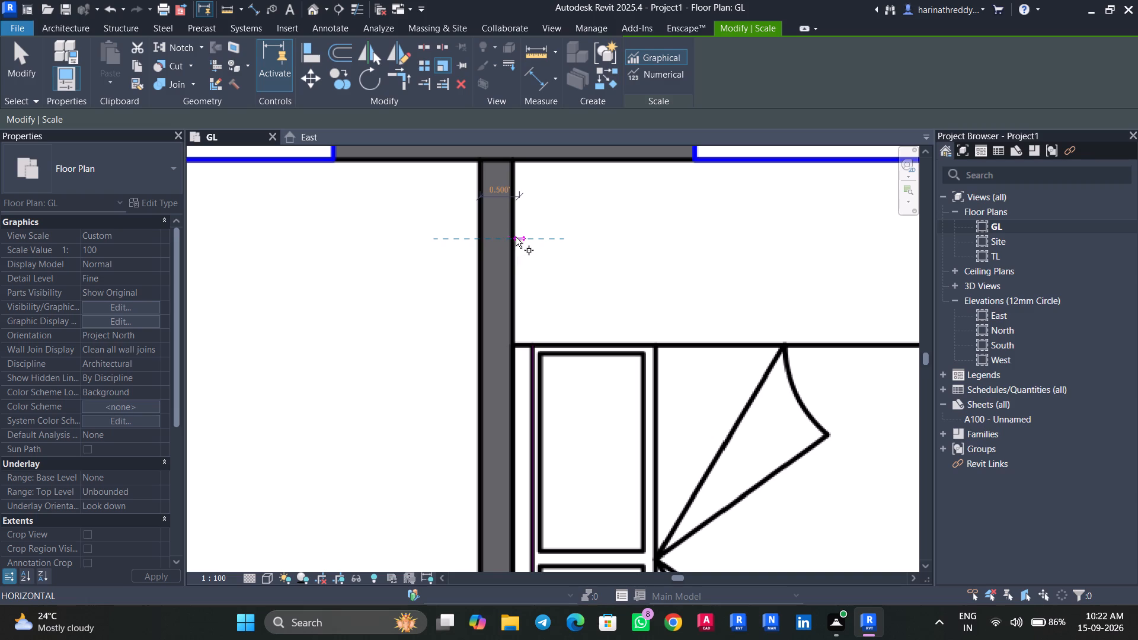
{"action": "key", "text": "Escape"}
{"action": "key", "text": "Escape"}
{"action": "key", "text": "Escape"}
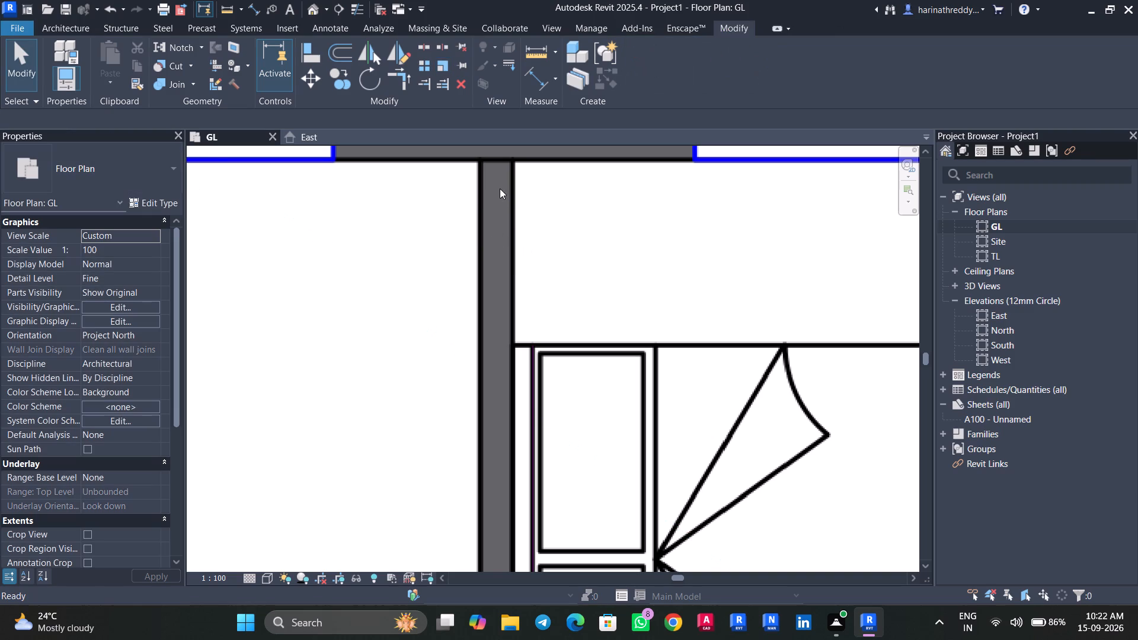
Set the INNER WALL type's Brick, Common structure layer thickness to 0.45', apply it and leave the Wall command.
{"action": "key", "text": "w"}
{"action": "key", "text": "a"}
{"action": "left_click", "coordinate": [158, 207]}
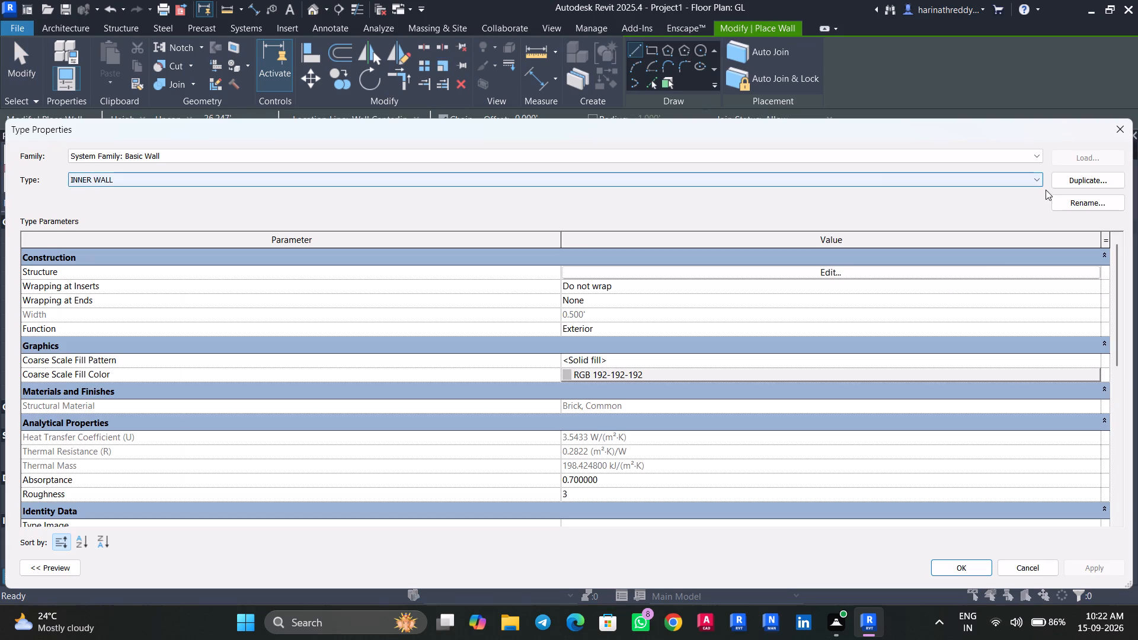
{"action": "left_click", "coordinate": [985, 269]}
{"action": "left_click", "coordinate": [673, 272]}
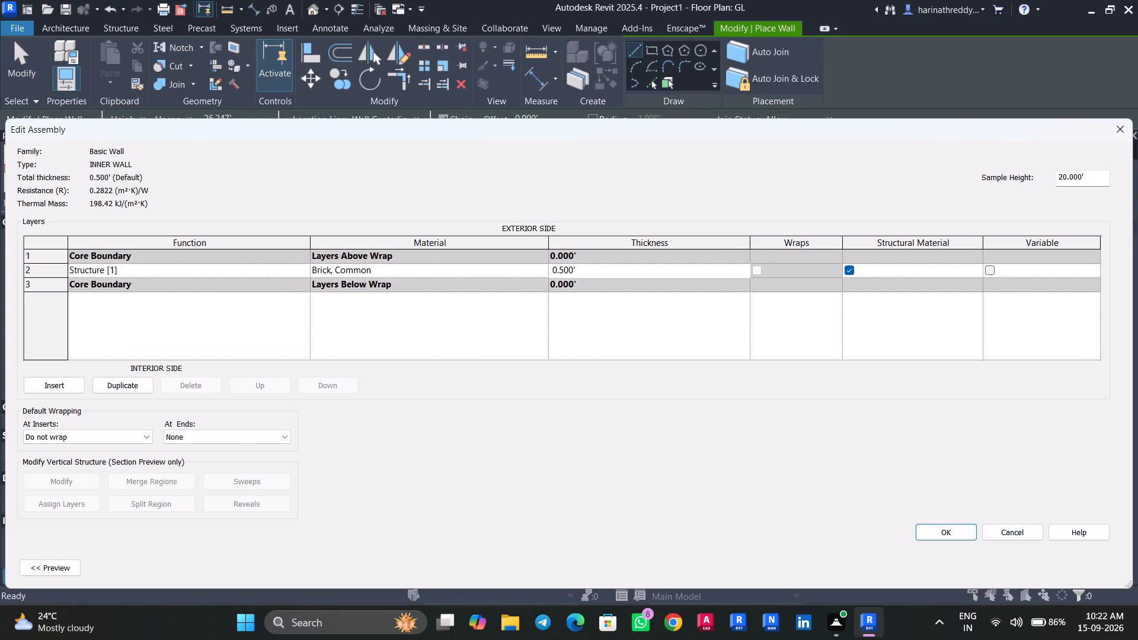
{"action": "type", "text": "0.45'"}
{"action": "key", "text": "Return"}
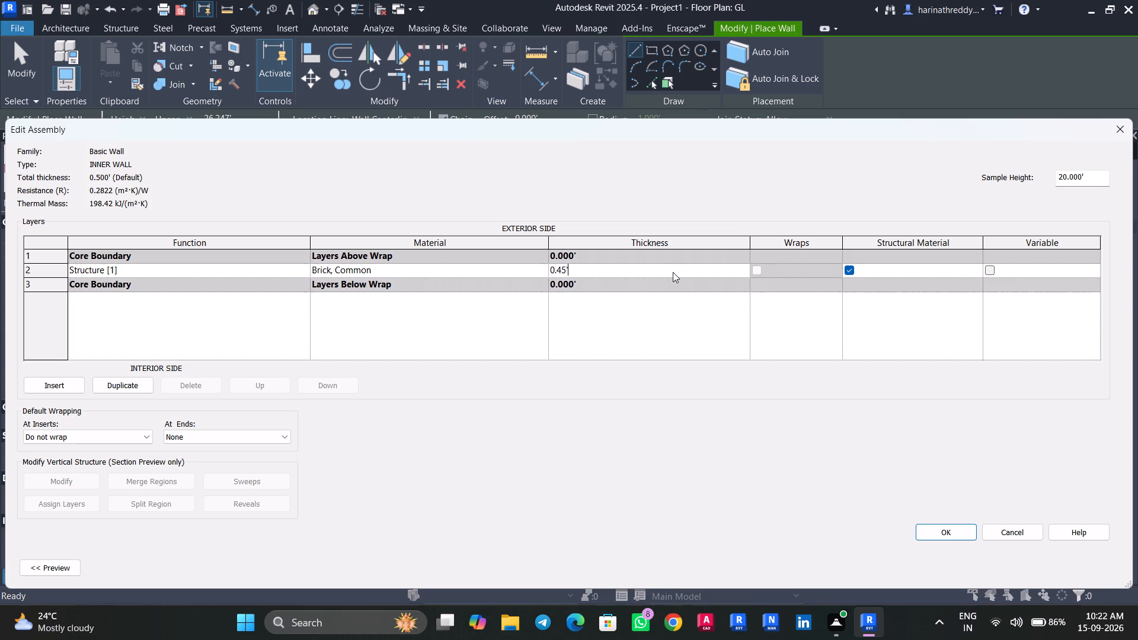
{"action": "left_click", "coordinate": [941, 529]}
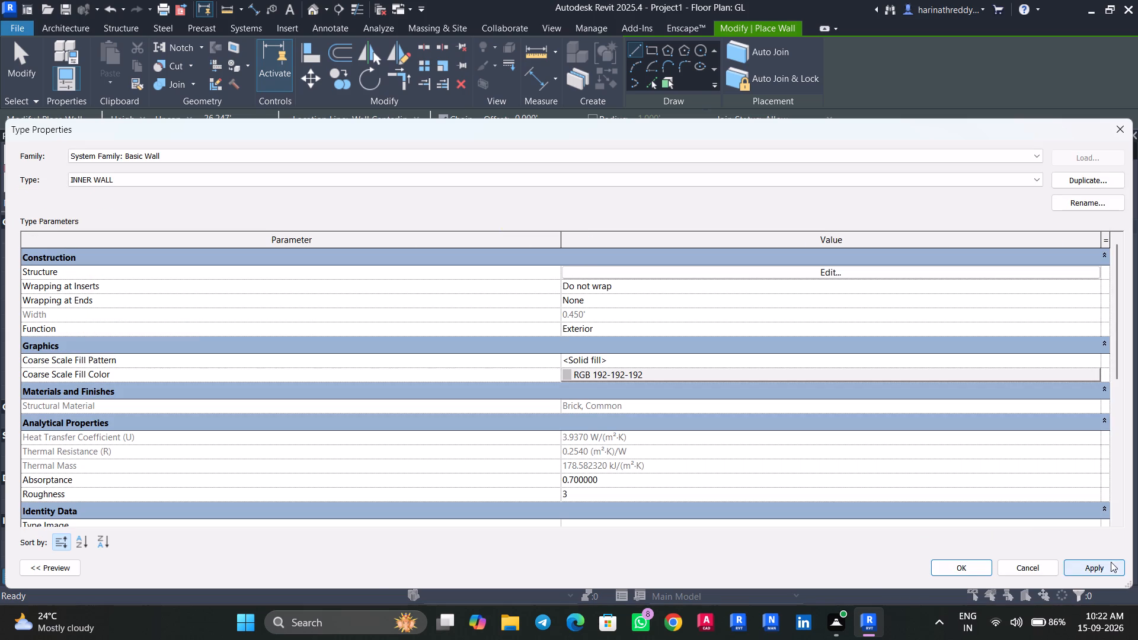
{"action": "left_click", "coordinate": [1101, 572]}
{"action": "left_click", "coordinate": [954, 561]}
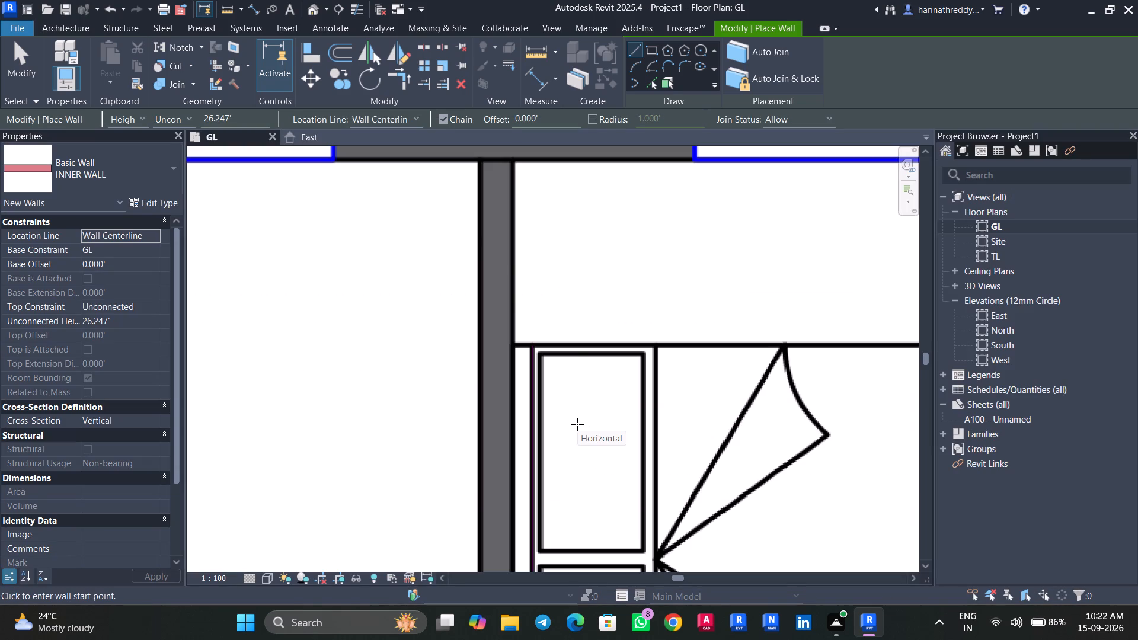
{"action": "key", "text": "Escape"}
{"action": "key", "text": "Escape"}
Examine the wall and room layout across the whole ground floor plan, from the drawing room to Bedroom-2.
{"action": "scroll", "coordinate": [552, 248], "scroll_direction": "down", "scroll_amount": 7}
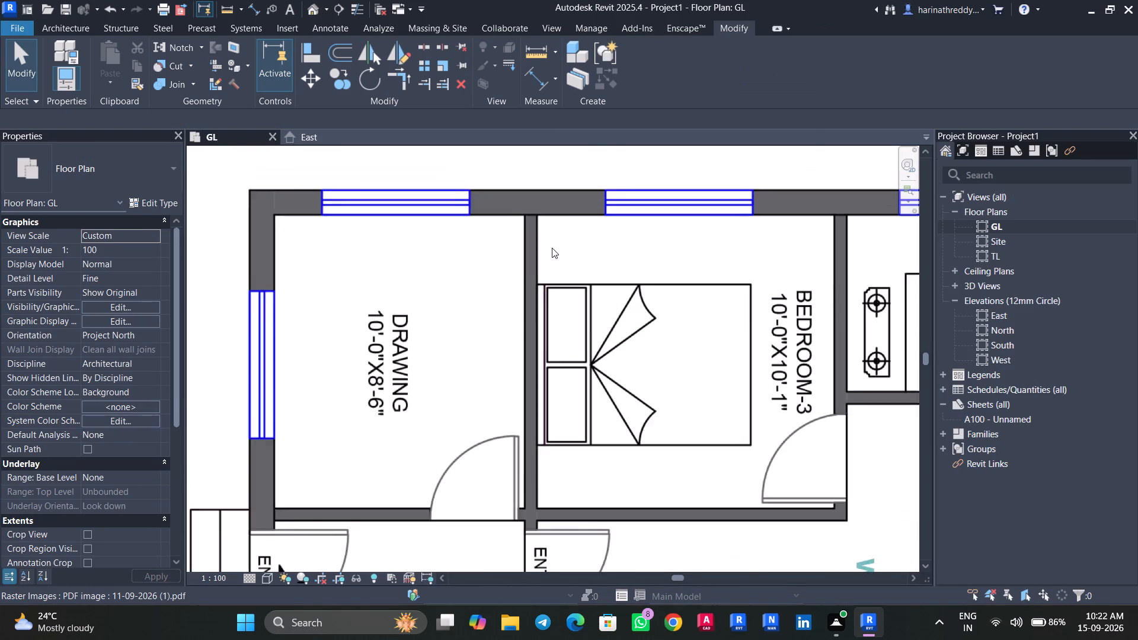
{"action": "scroll", "coordinate": [552, 248], "scroll_direction": "down", "scroll_amount": 9}
{"action": "scroll", "coordinate": [549, 344], "scroll_direction": "up", "scroll_amount": 2}
{"action": "scroll", "coordinate": [719, 370], "scroll_direction": "up", "scroll_amount": 3}
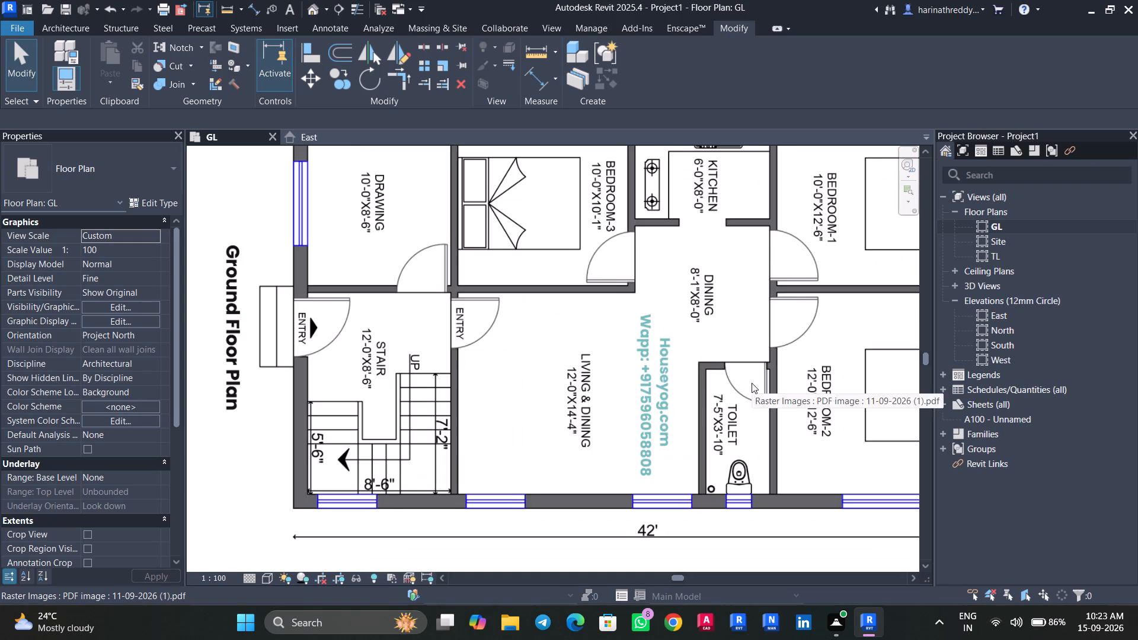
{"action": "middle_click_drag", "start_coordinate": [752, 383], "coordinate": [552, 399]}
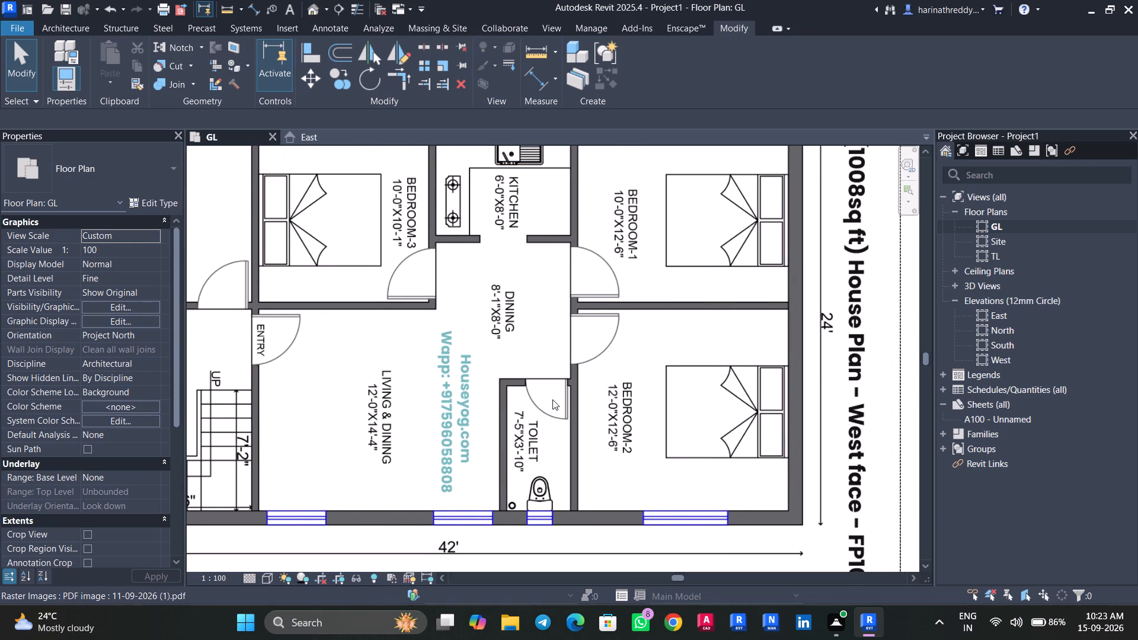
{"action": "scroll", "coordinate": [407, 173], "scroll_direction": "down", "scroll_amount": 3}
{"action": "middle_click_drag", "start_coordinate": [440, 214], "coordinate": [507, 284]}
{"action": "scroll", "coordinate": [453, 227], "scroll_direction": "down", "scroll_amount": 1}
{"action": "scroll", "coordinate": [507, 284], "scroll_direction": "up", "scroll_amount": 1}
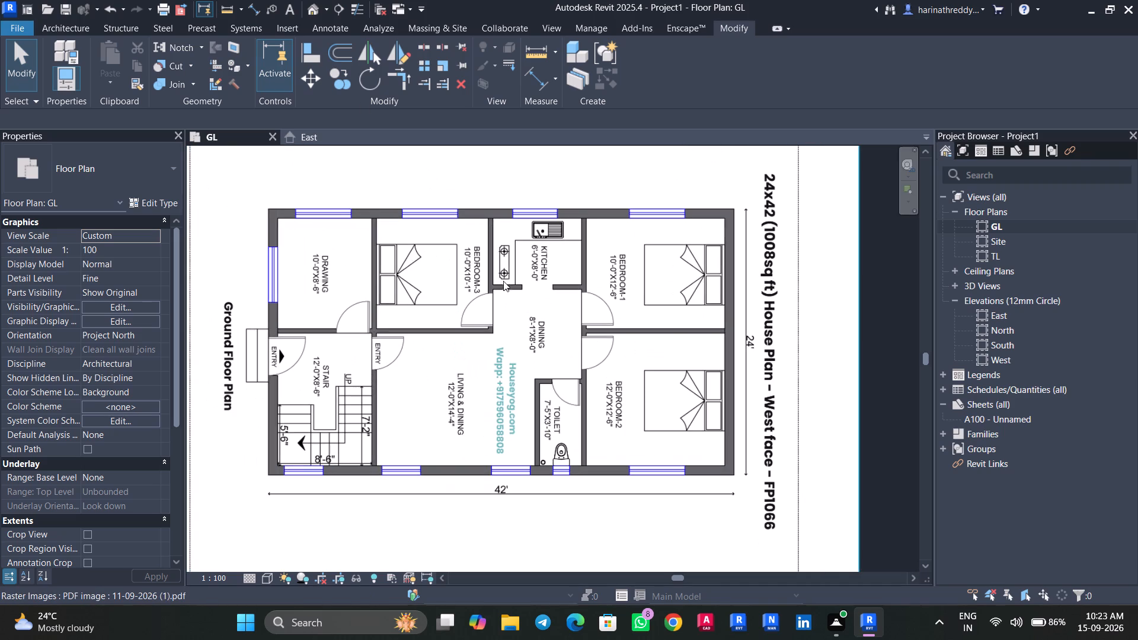
Set up a new wall with the OUTTER WALL type, its height up to level TL and the location line at Finish Face: Exterior.
{"action": "type", "text": "WA"}
{"action": "left_click", "coordinate": [73, 169]}
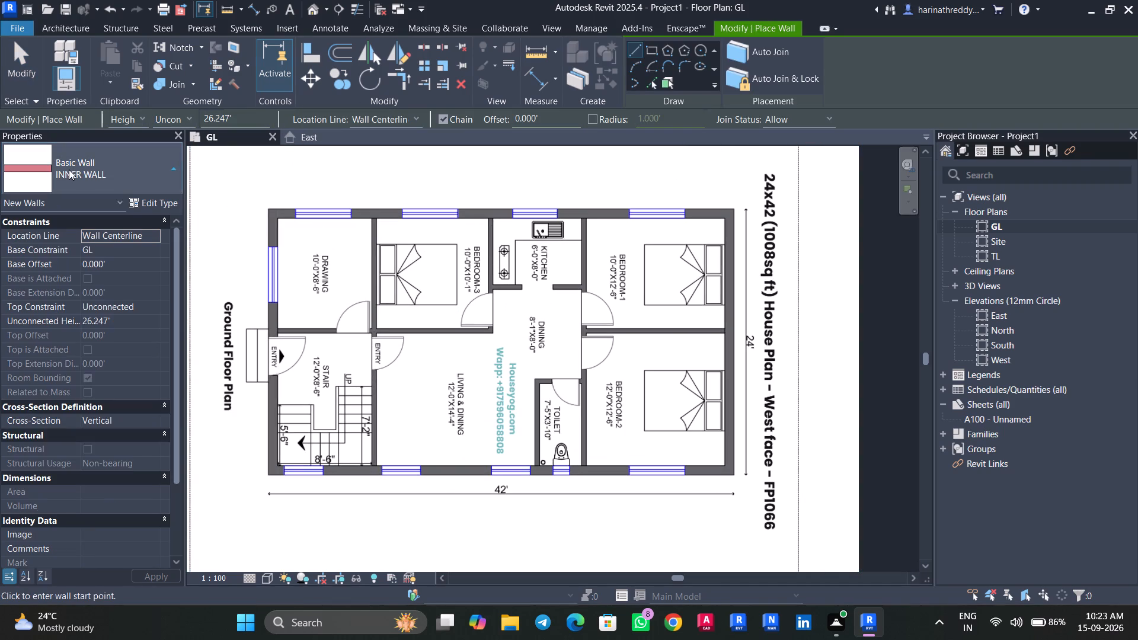
{"action": "left_click", "coordinate": [62, 267]}
{"action": "scroll", "coordinate": [258, 226], "scroll_direction": "up", "scroll_amount": 13}
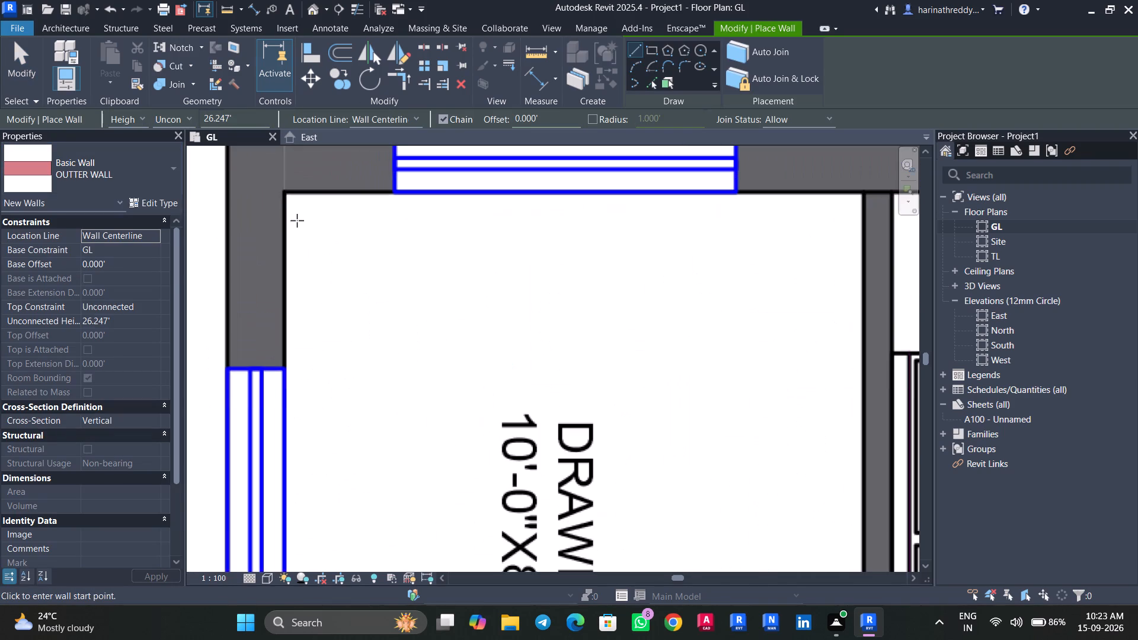
{"action": "middle_click_drag", "start_coordinate": [317, 246], "coordinate": [309, 303]}
{"action": "left_click", "coordinate": [175, 121]}
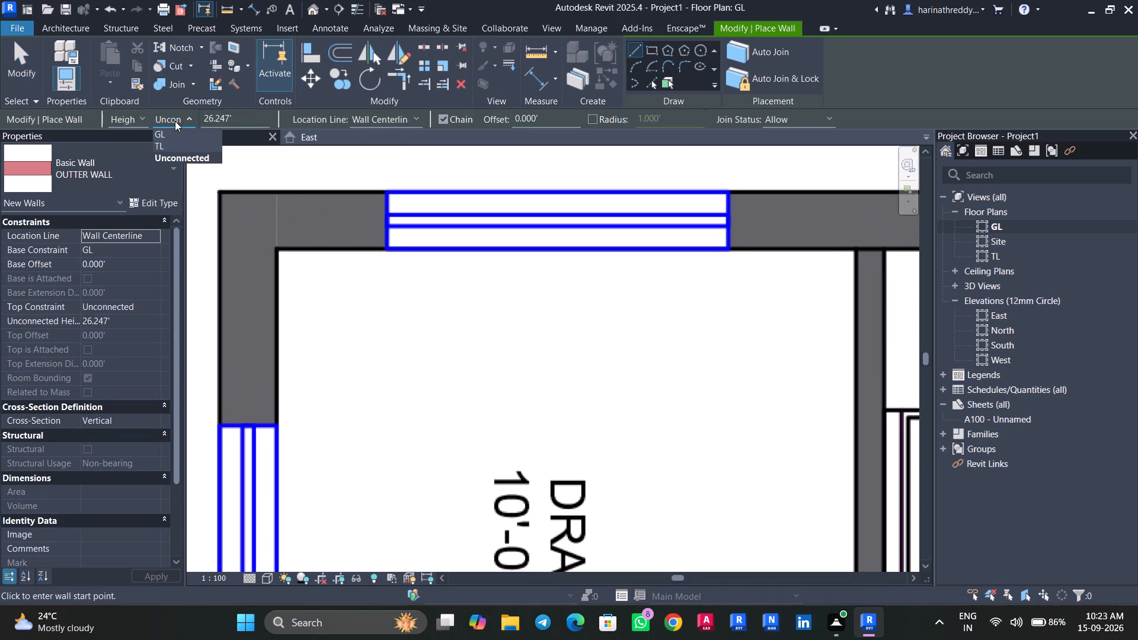
{"action": "left_click", "coordinate": [174, 143]}
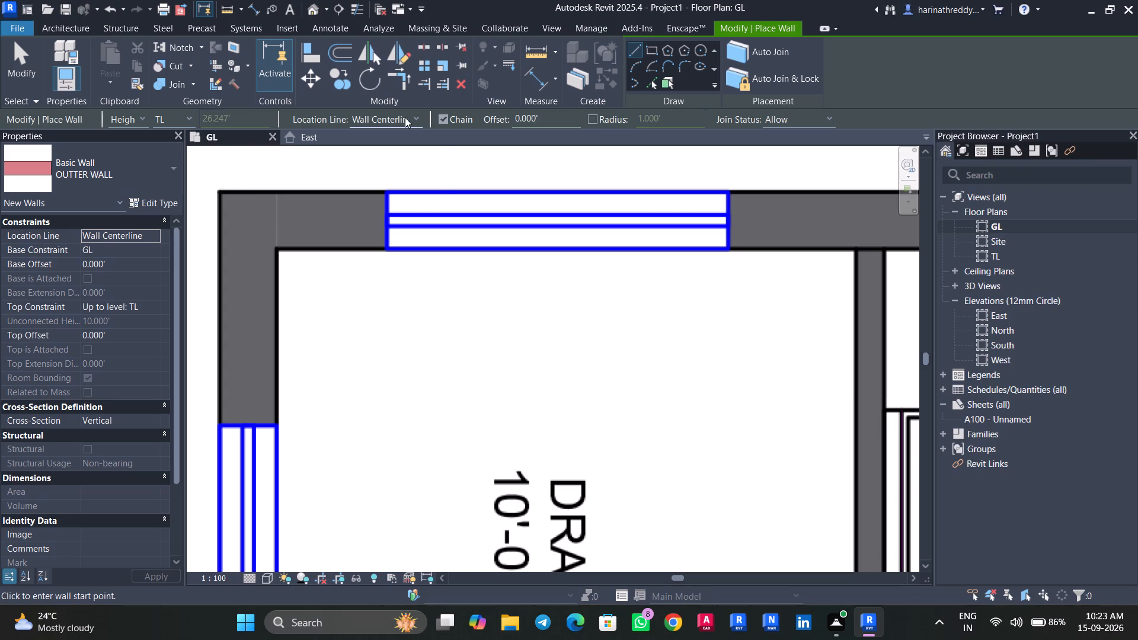
{"action": "left_click", "coordinate": [405, 117]}
{"action": "left_click", "coordinate": [395, 160]}
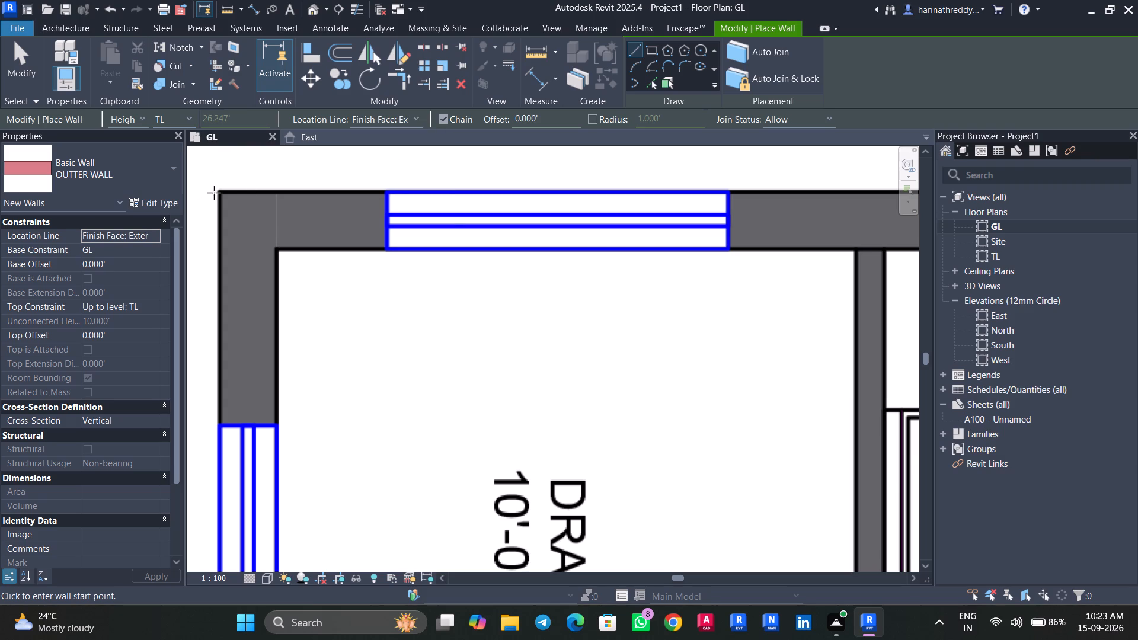
Draw the north outer wall about 41.8 ft long over the plan, from the drawing room's outer corner to Bedroom-1's outer corner.
{"action": "left_click", "coordinate": [222, 193]}
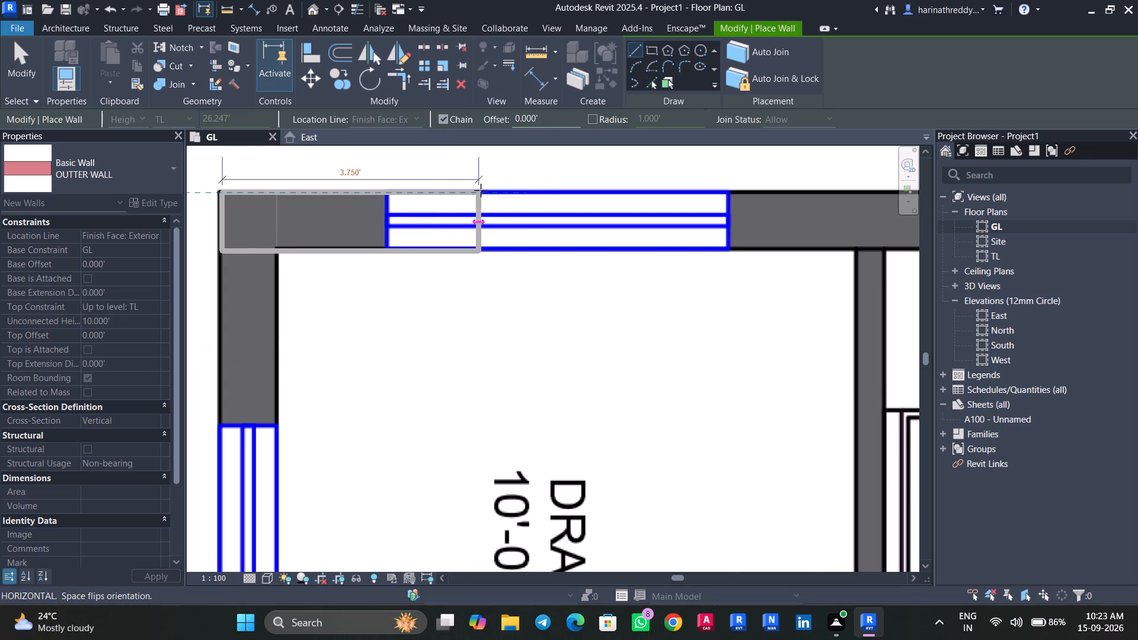
{"action": "middle_click_drag", "start_coordinate": [481, 190], "coordinate": [187, 190]}
{"action": "scroll", "coordinate": [187, 190], "scroll_direction": "down", "scroll_amount": 3}
{"action": "scroll", "coordinate": [334, 197], "scroll_direction": "down", "scroll_amount": 7}
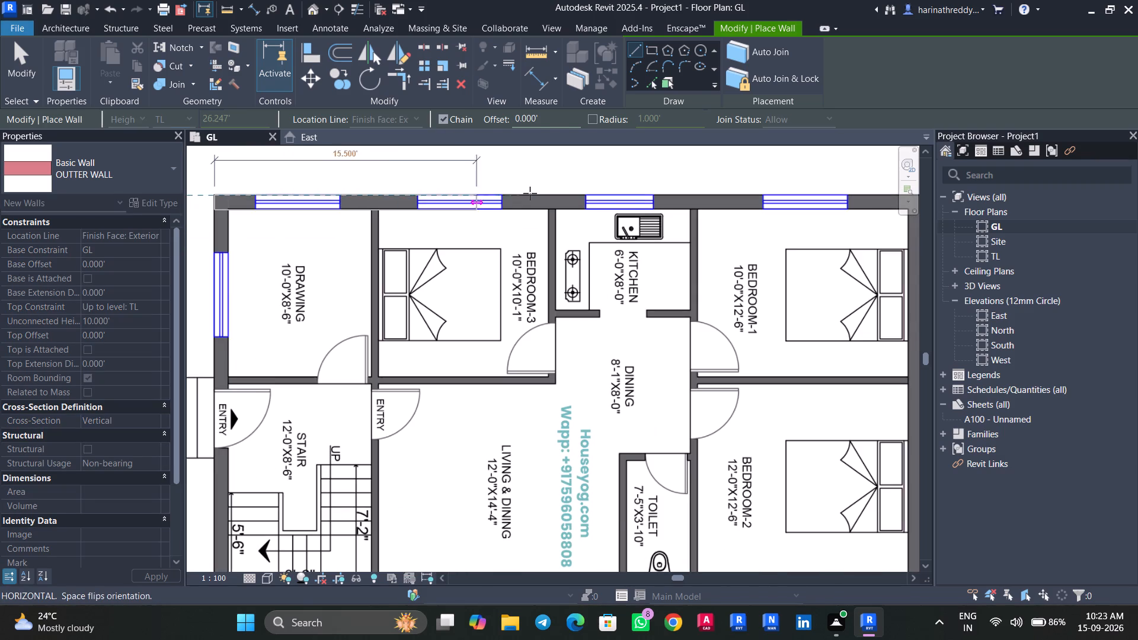
{"action": "middle_click_drag", "start_coordinate": [669, 196], "coordinate": [198, 195]}
{"action": "scroll", "coordinate": [198, 195], "scroll_direction": "up", "scroll_amount": 1}
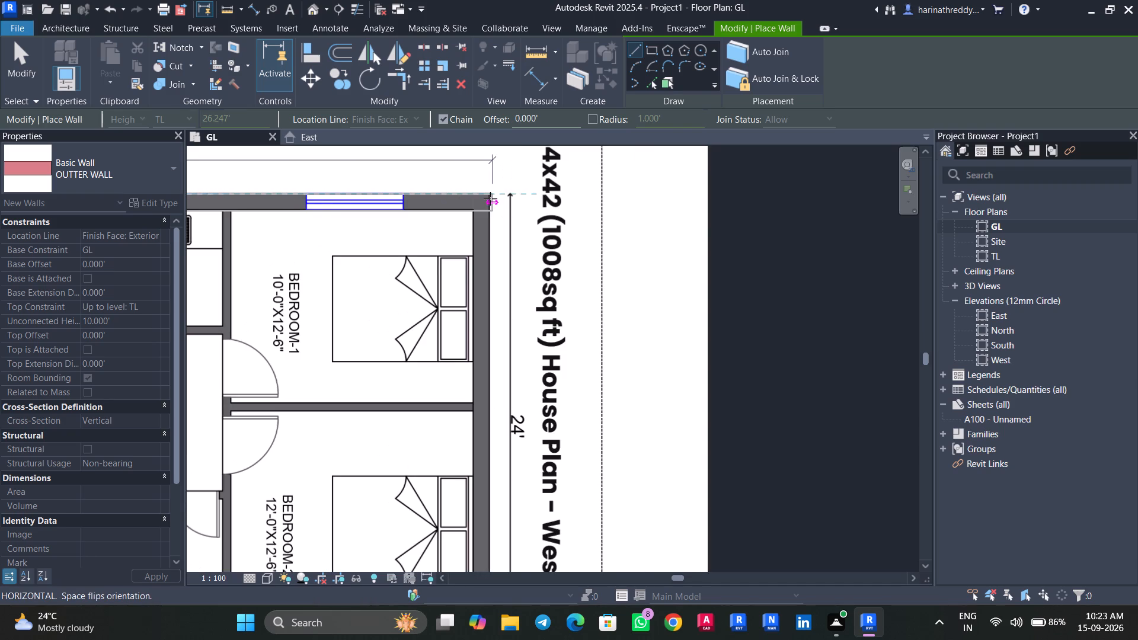
{"action": "scroll", "coordinate": [491, 199], "scroll_direction": "up", "scroll_amount": 8}
{"action": "scroll", "coordinate": [490, 194], "scroll_direction": "down", "scroll_amount": 1}
{"action": "left_click", "coordinate": [485, 193]}
{"action": "key", "text": "Escape"}
{"action": "key", "text": "Escape"}
{"action": "key", "text": "Escape"}
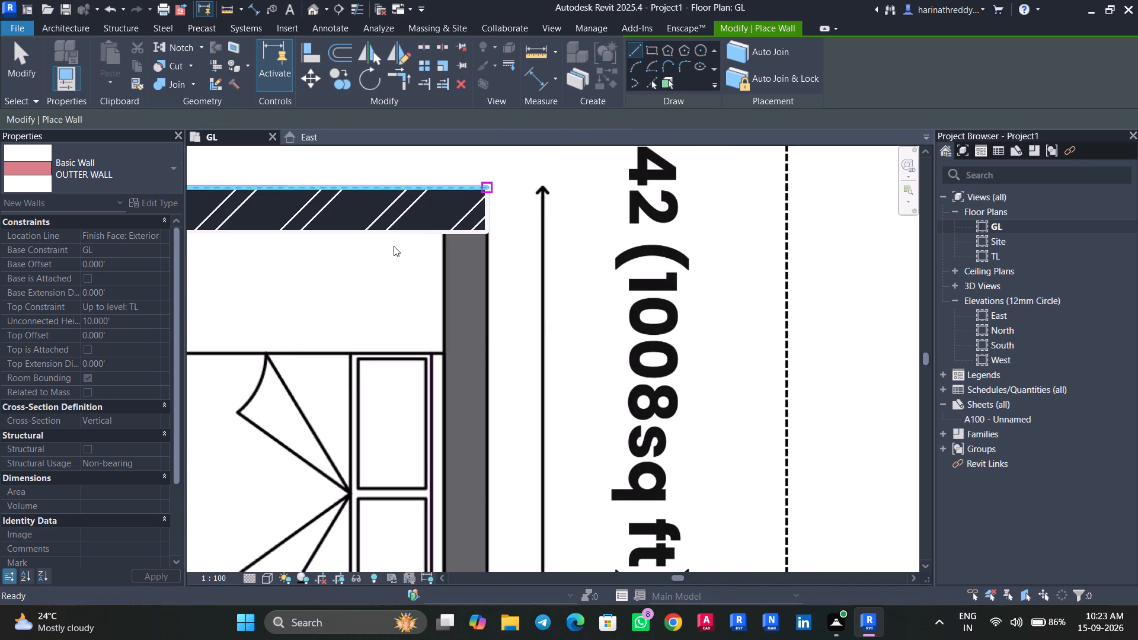
Extend the north outer wall's end at the drawing room slightly outward to meet the plan's corner.
{"action": "scroll", "coordinate": [392, 249], "scroll_direction": "down", "scroll_amount": 13}
{"action": "middle_click_drag", "start_coordinate": [294, 259], "coordinate": [782, 259]}
{"action": "scroll", "coordinate": [494, 250], "scroll_direction": "up", "scroll_amount": 5}
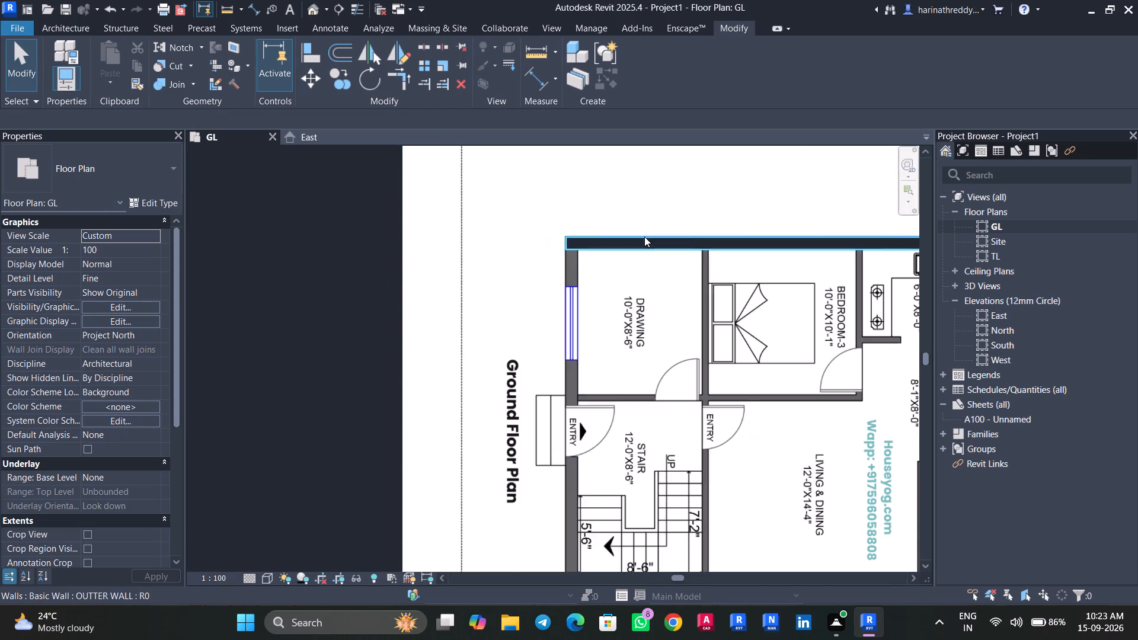
{"action": "scroll", "coordinate": [644, 236], "scroll_direction": "up", "scroll_amount": 9}
{"action": "left_click", "coordinate": [458, 249]}
{"action": "scroll", "coordinate": [458, 249], "scroll_direction": "up", "scroll_amount": 7}
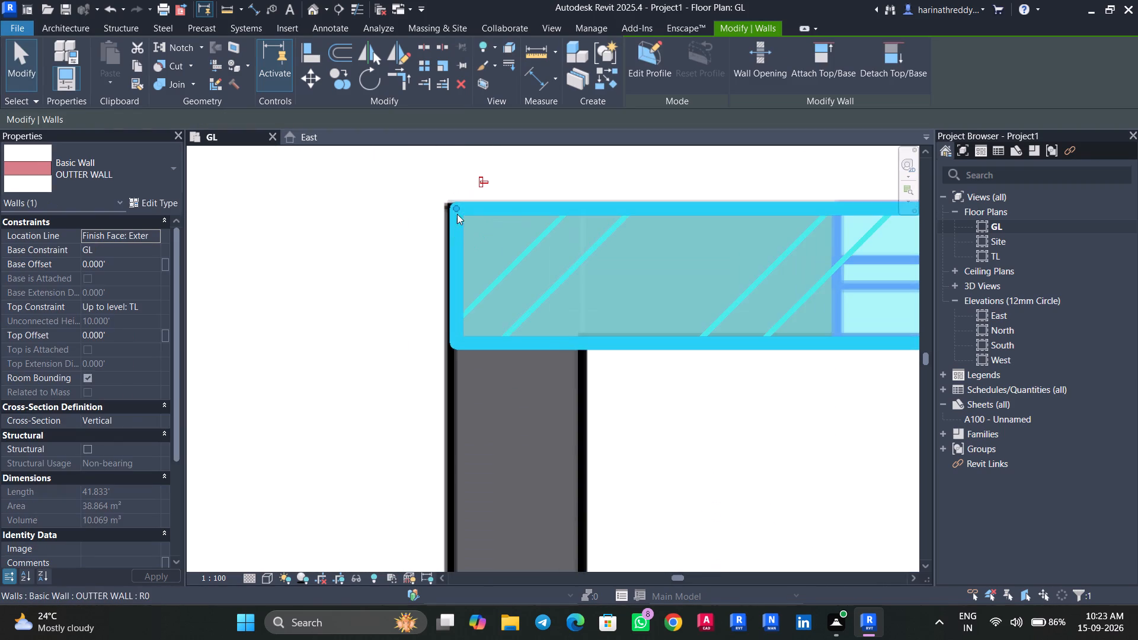
{"action": "left_click_drag", "start_coordinate": [456, 207], "coordinate": [449, 206]}
{"action": "key", "text": "Escape"}
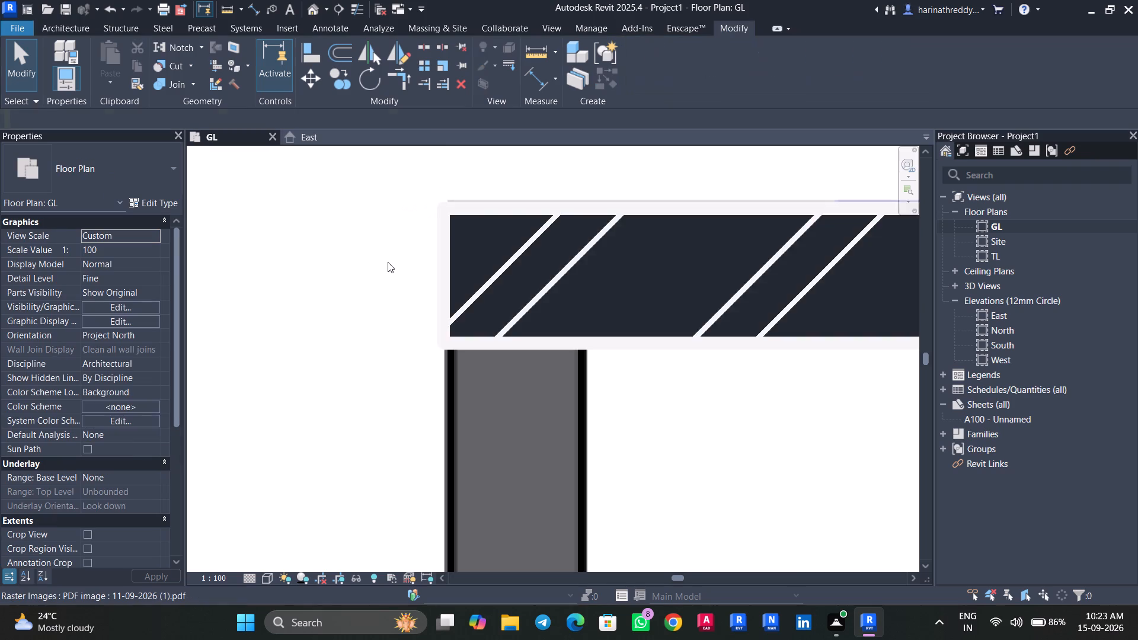
Draw the east OUTTER WALL over the plan's 24' side, from the north wall past Bedroom-1 to Bedroom-2's outer corner.
{"action": "scroll", "coordinate": [390, 262], "scroll_direction": "down", "scroll_amount": 10}
{"action": "scroll", "coordinate": [391, 259], "scroll_direction": "up", "scroll_amount": 1}
{"action": "scroll", "coordinate": [391, 259], "scroll_direction": "down", "scroll_amount": 13}
{"action": "middle_click_drag", "start_coordinate": [573, 329], "coordinate": [326, 304]}
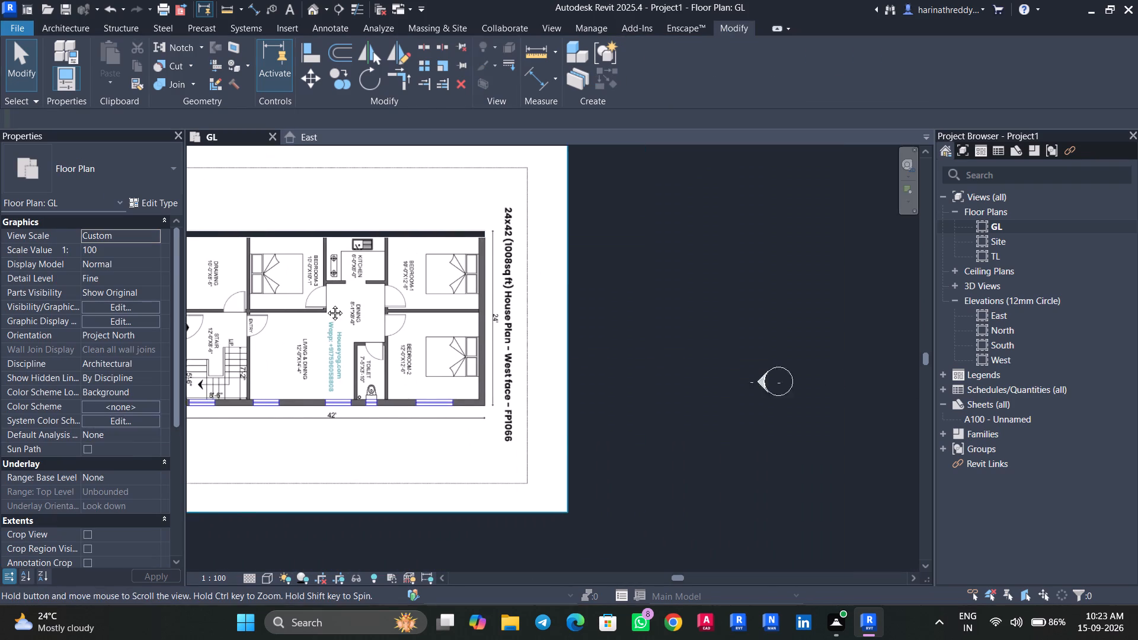
{"action": "middle_click_drag", "start_coordinate": [326, 304], "coordinate": [325, 305]}
{"action": "type", "text": "WA"}
{"action": "scroll", "coordinate": [456, 232], "scroll_direction": "up", "scroll_amount": 5}
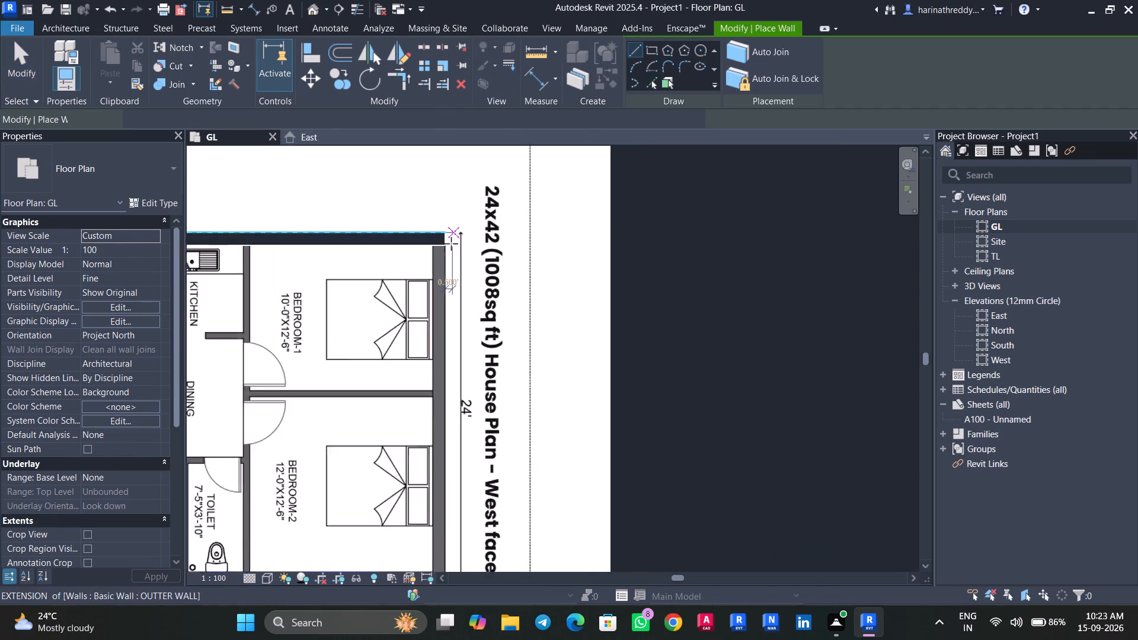
{"action": "scroll", "coordinate": [451, 244], "scroll_direction": "up", "scroll_amount": 2}
{"action": "scroll", "coordinate": [451, 244], "scroll_direction": "down", "scroll_amount": 1}
{"action": "left_click", "coordinate": [446, 246]}
{"action": "middle_click_drag", "start_coordinate": [439, 389], "coordinate": [461, 151]}
{"action": "scroll", "coordinate": [438, 389], "scroll_direction": "up", "scroll_amount": 1}
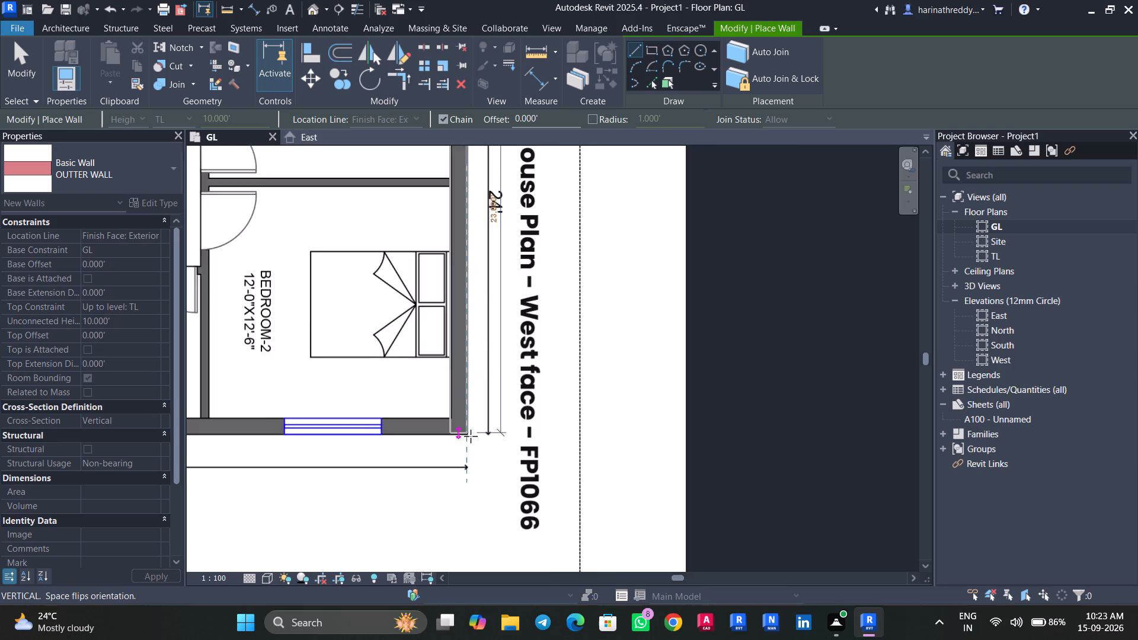
{"action": "scroll", "coordinate": [471, 436], "scroll_direction": "up", "scroll_amount": 3}
{"action": "scroll", "coordinate": [471, 436], "scroll_direction": "down", "scroll_amount": 1}
{"action": "scroll", "coordinate": [471, 436], "scroll_direction": "up", "scroll_amount": 7}
{"action": "left_click", "coordinate": [460, 437]}
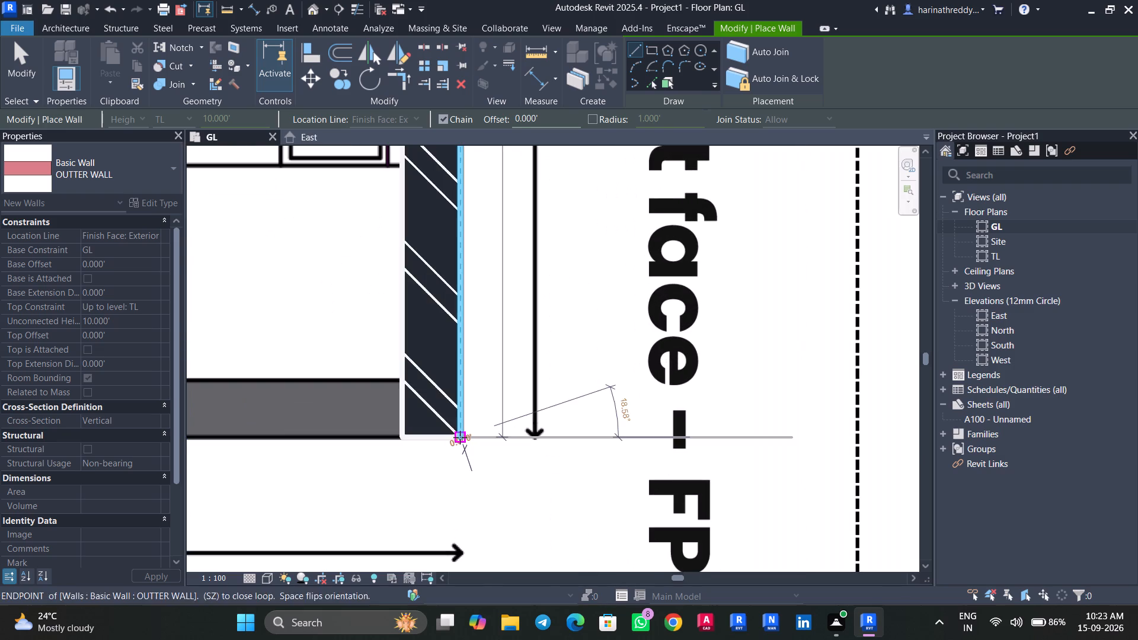
{"action": "key", "text": "Escape"}
Draw the south OUTTER WALL along the plan's 42' side from the stair's outer corner to the east wall, flipped onto the plan's wall.
{"action": "scroll", "coordinate": [565, 398], "scroll_direction": "down", "scroll_amount": 11}
{"action": "middle_click_drag", "start_coordinate": [305, 406], "coordinate": [751, 334]}
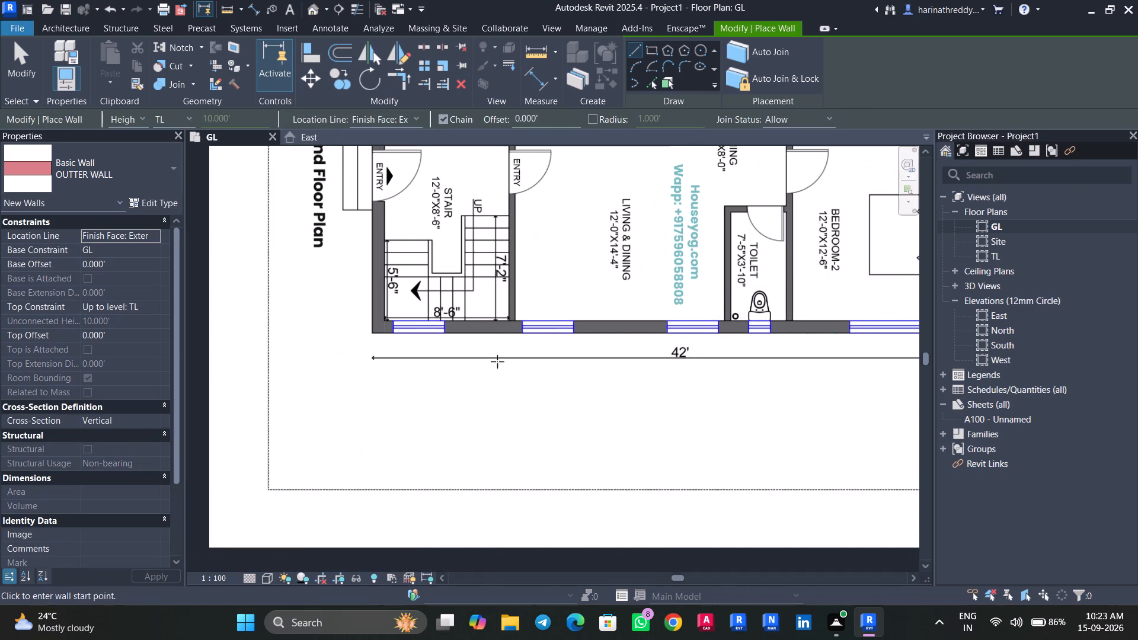
{"action": "scroll", "coordinate": [372, 319], "scroll_direction": "up", "scroll_amount": 5}
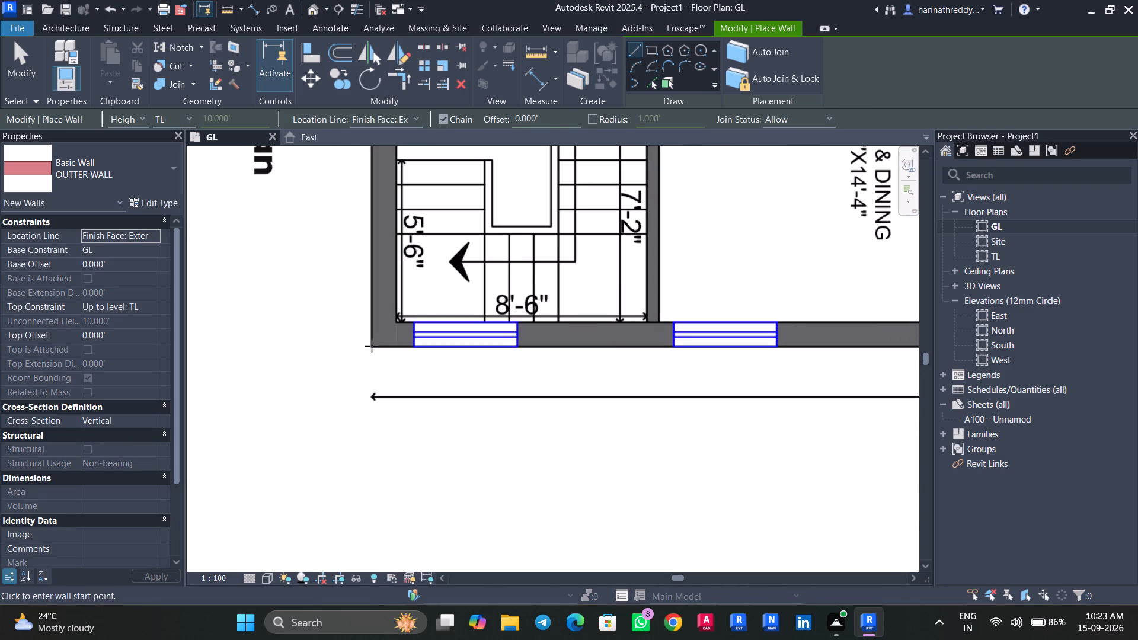
{"action": "left_click", "coordinate": [370, 345]}
{"action": "key", "text": "space"}
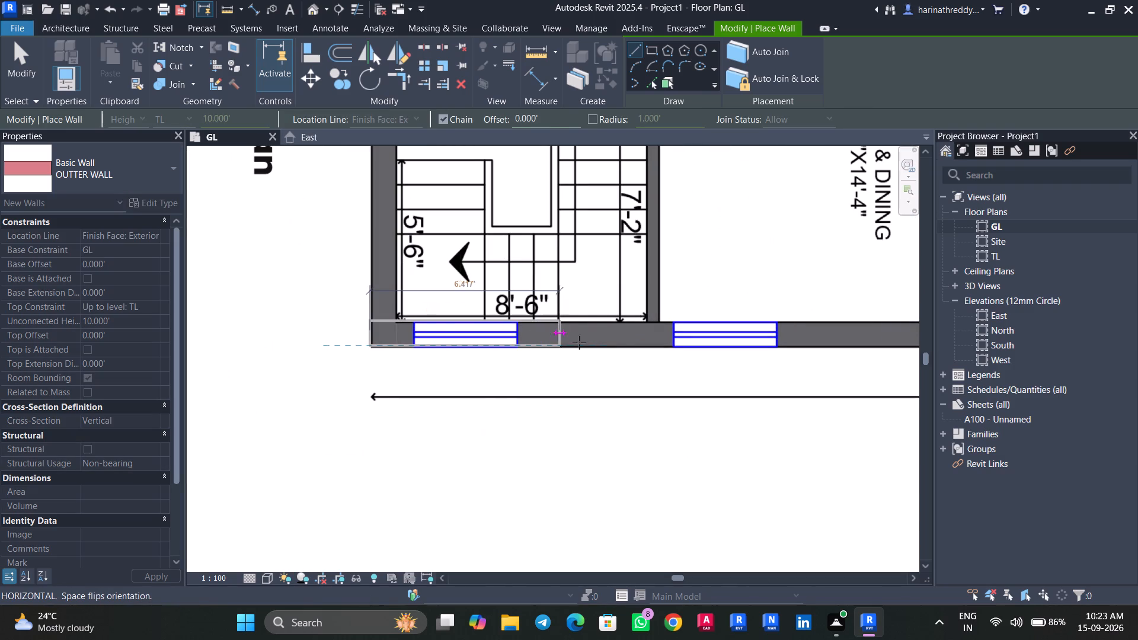
{"action": "middle_click_drag", "start_coordinate": [653, 341], "coordinate": [345, 332]}
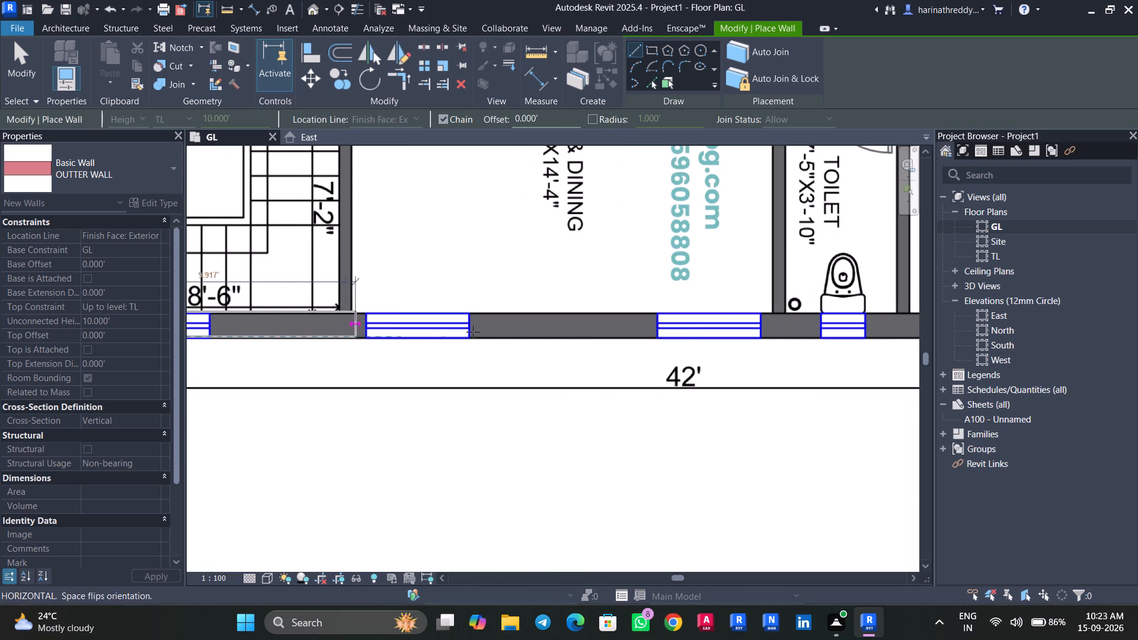
{"action": "middle_click_drag", "start_coordinate": [689, 325], "coordinate": [268, 328]}
{"action": "middle_click_drag", "start_coordinate": [709, 332], "coordinate": [394, 332]}
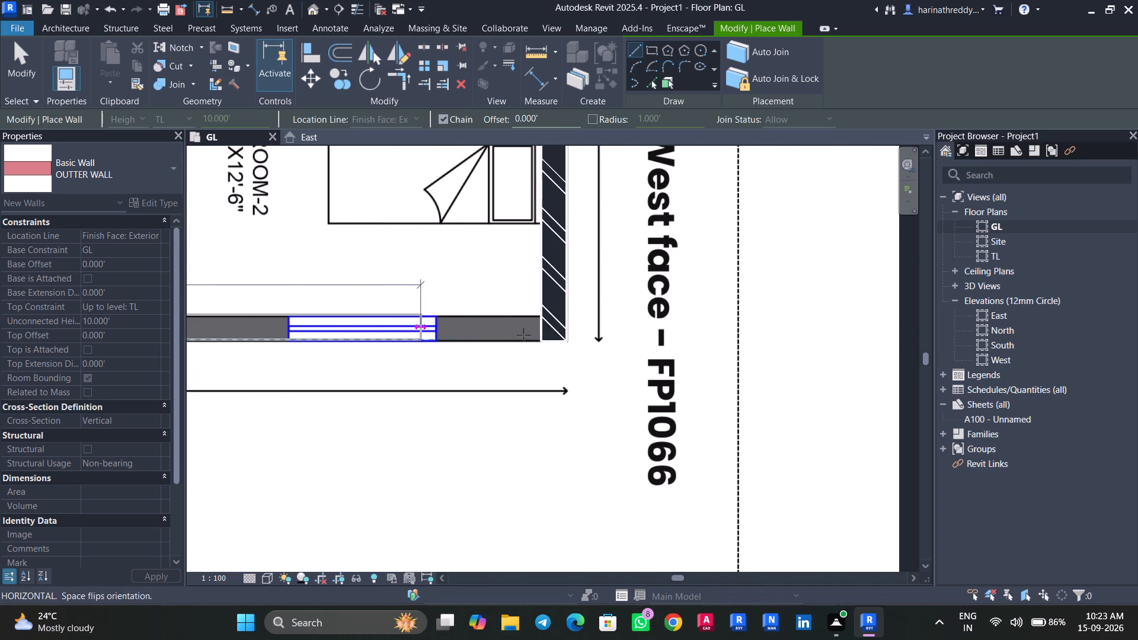
{"action": "left_click", "coordinate": [539, 337]}
{"action": "key", "text": "Escape"}
{"action": "key", "text": "Escape"}
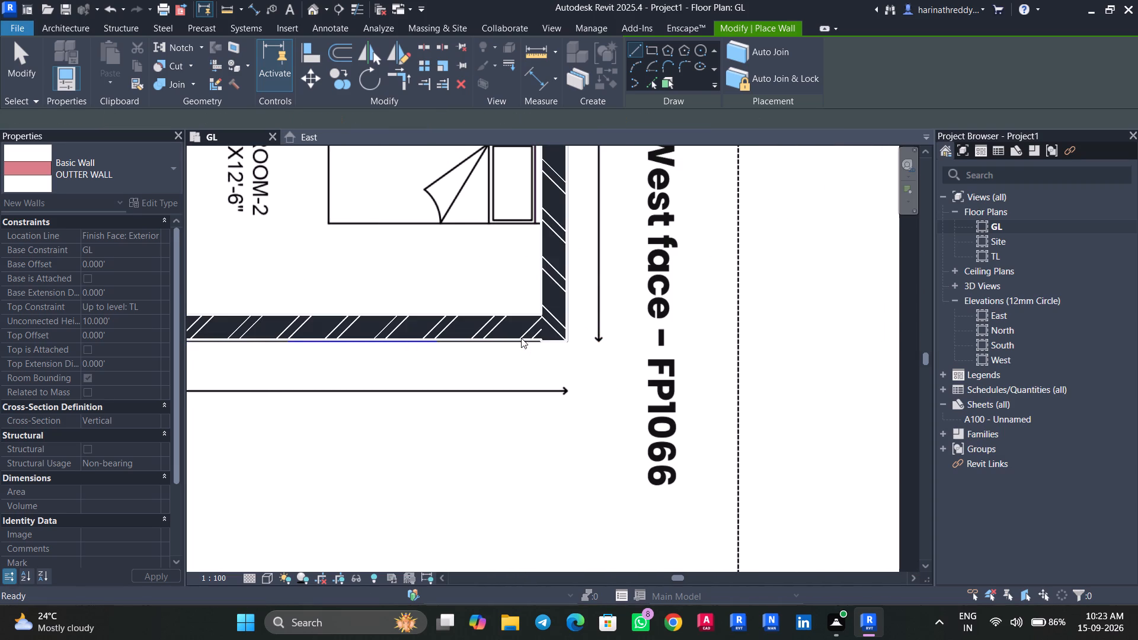
{"action": "key", "text": "Escape"}
Nudge the south outer wall slightly outward to line up with the plan at Bedroom-2's corner.
{"action": "left_click", "coordinate": [505, 334]}
{"action": "scroll", "coordinate": [484, 342], "scroll_direction": "up", "scroll_amount": 4}
{"action": "left_click", "coordinate": [480, 328]}
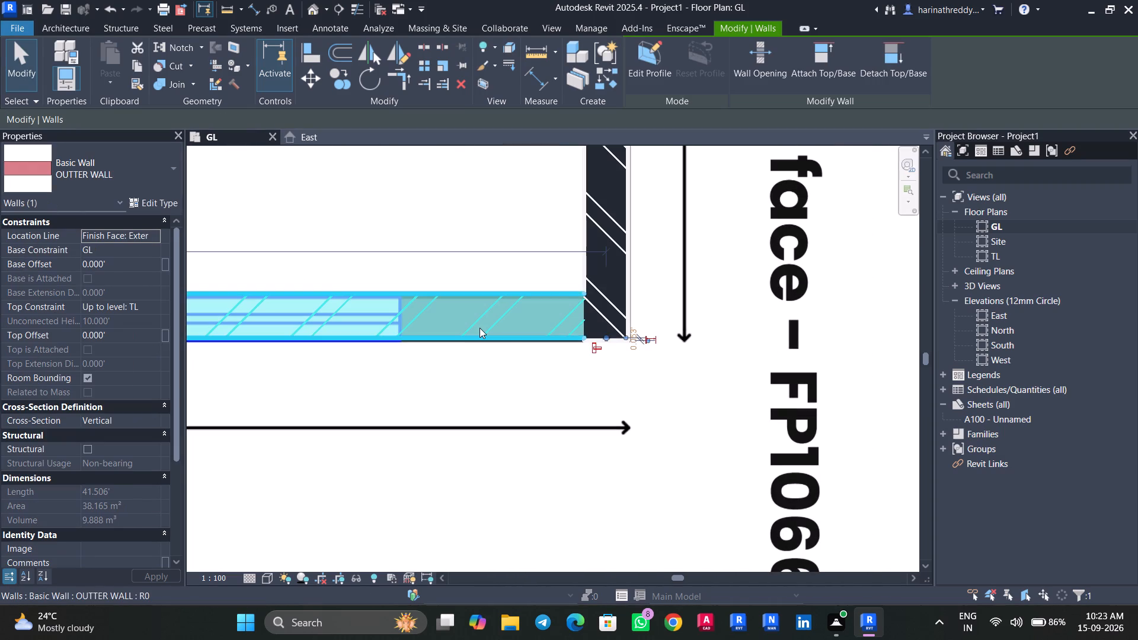
{"action": "key", "text": "Down"}
{"action": "key", "text": "Escape"}
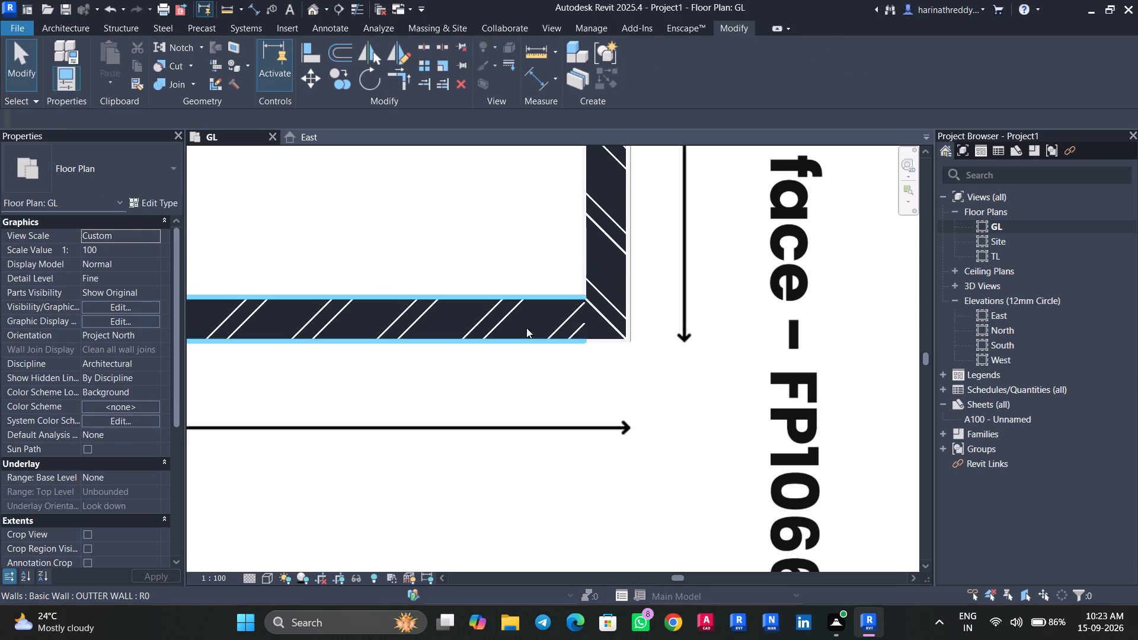
{"action": "left_click", "coordinate": [600, 321]}
{"action": "key", "text": "Escape"}
{"action": "left_click", "coordinate": [616, 333]}
{"action": "key", "text": "Escape"}
Draw the west OUTTER WALL from the south wall at the stair up to the north wall at the drawing room, closing the perimeter.
{"action": "scroll", "coordinate": [471, 386], "scroll_direction": "down", "scroll_amount": 2}
{"action": "scroll", "coordinate": [471, 386], "scroll_direction": "up", "scroll_amount": 1}
{"action": "scroll", "coordinate": [471, 386], "scroll_direction": "down", "scroll_amount": 2}
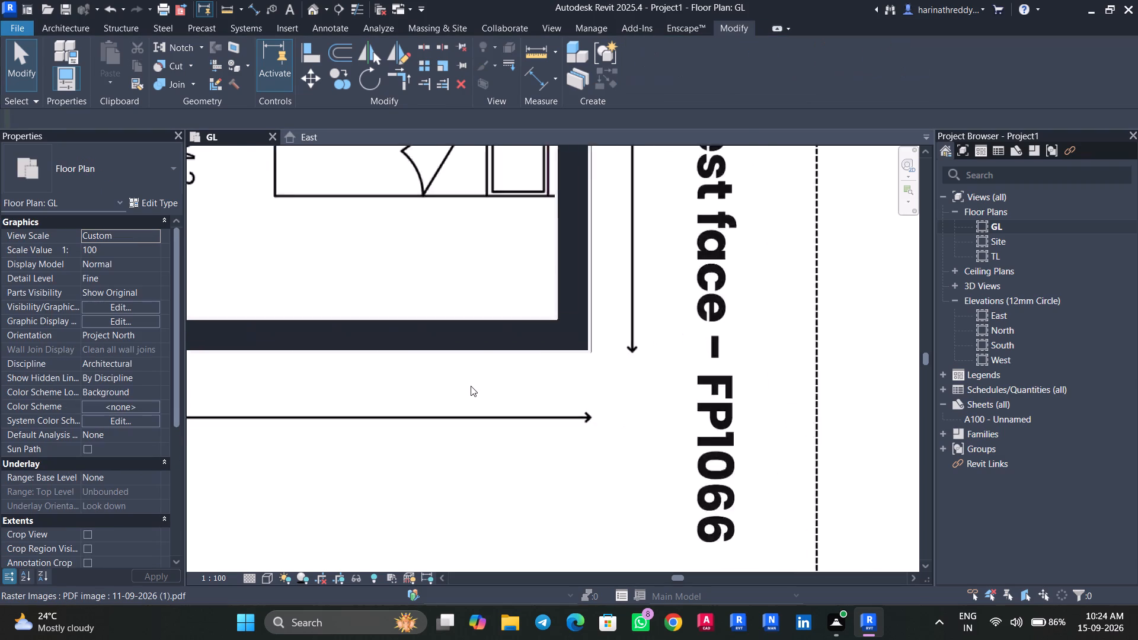
{"action": "scroll", "coordinate": [471, 386], "scroll_direction": "down", "scroll_amount": 4}
{"action": "scroll", "coordinate": [469, 386], "scroll_direction": "up", "scroll_amount": 1}
{"action": "scroll", "coordinate": [467, 388], "scroll_direction": "down", "scroll_amount": 3}
{"action": "middle_click_drag", "start_coordinate": [201, 301], "coordinate": [662, 351]}
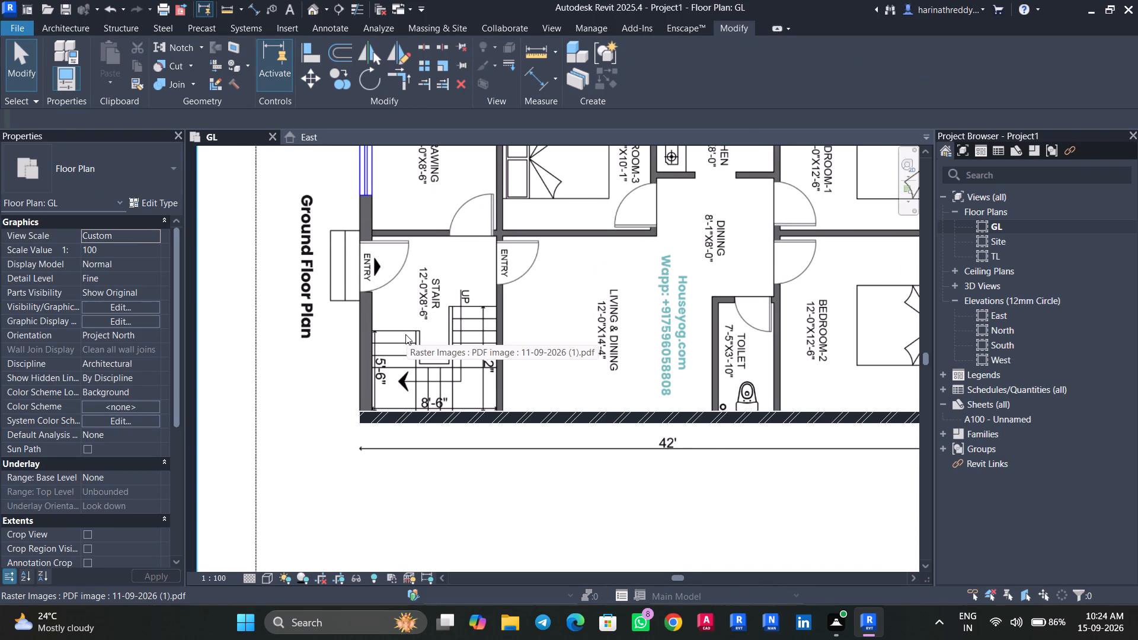
{"action": "key", "text": "w"}
{"action": "key", "text": "a"}
{"action": "left_click", "coordinate": [359, 408]}
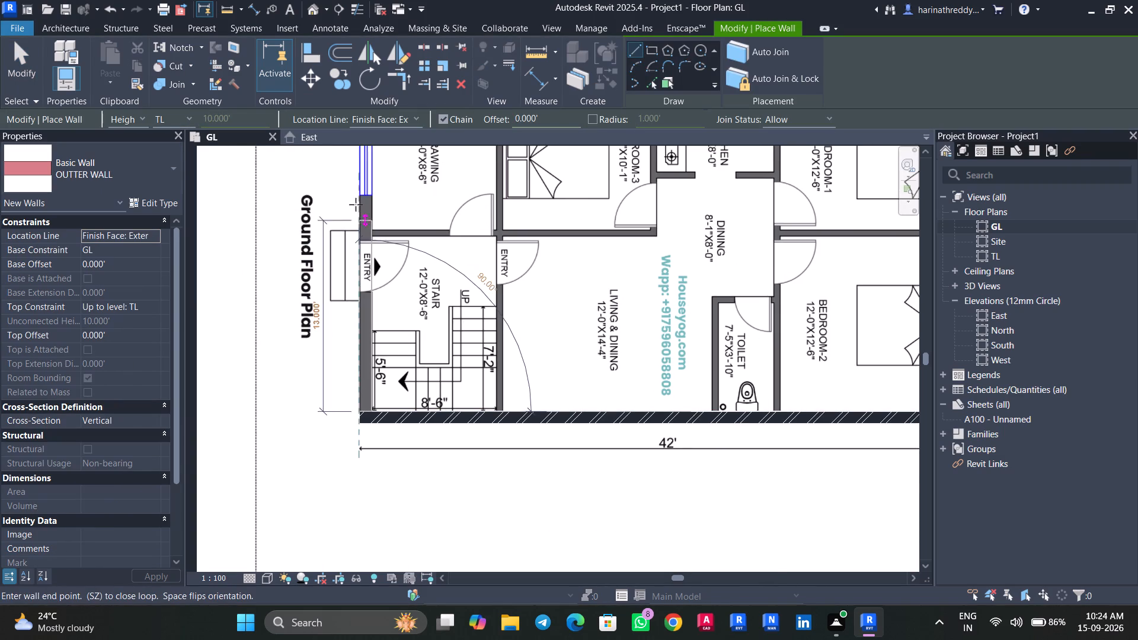
{"action": "middle_click_drag", "start_coordinate": [367, 176], "coordinate": [354, 450]}
{"action": "scroll", "coordinate": [355, 357], "scroll_direction": "up", "scroll_amount": 8}
{"action": "scroll", "coordinate": [355, 356], "scroll_direction": "down", "scroll_amount": 1}
{"action": "scroll", "coordinate": [355, 356], "scroll_direction": "up", "scroll_amount": 2}
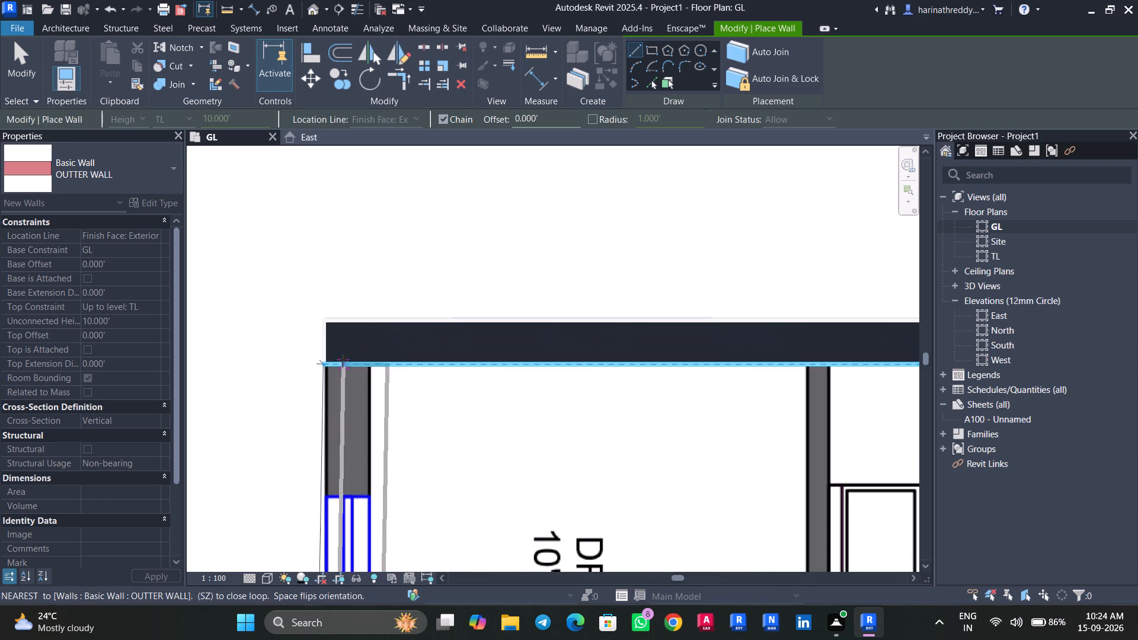
{"action": "left_click", "coordinate": [330, 360]}
{"action": "key", "text": "Escape"}
{"action": "key", "text": "Escape"}
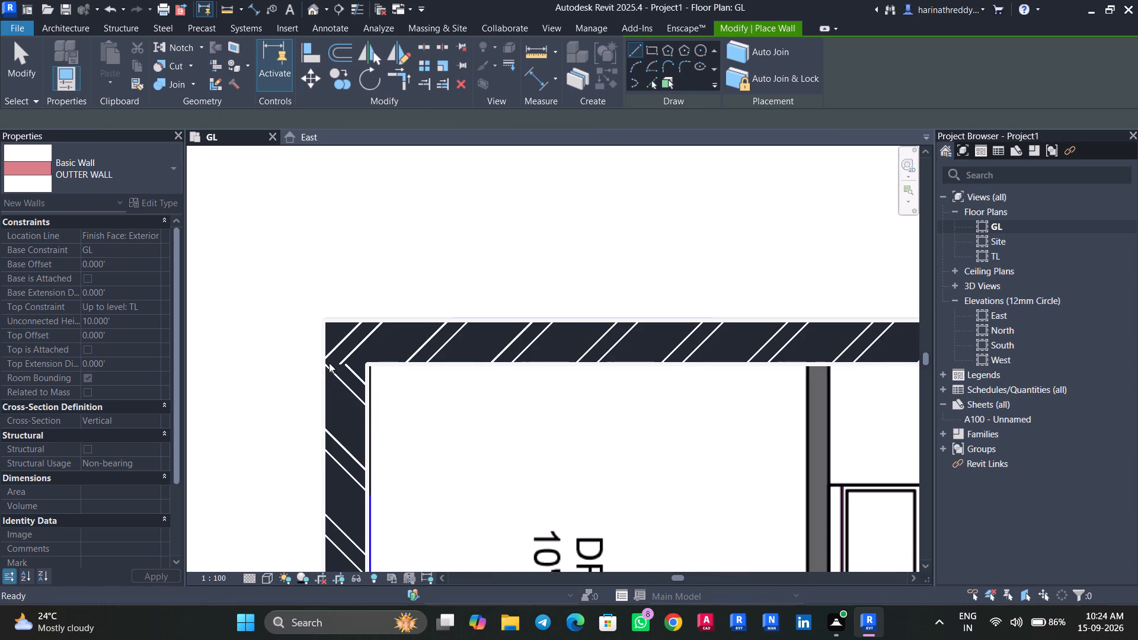
{"action": "key", "text": "Escape"}
{"action": "key", "text": "Escape"}
Nudge the west outer wall slightly inward, toward the drawing room, to line up with the plan.
{"action": "left_click", "coordinate": [358, 412]}
{"action": "key", "text": "Right"}
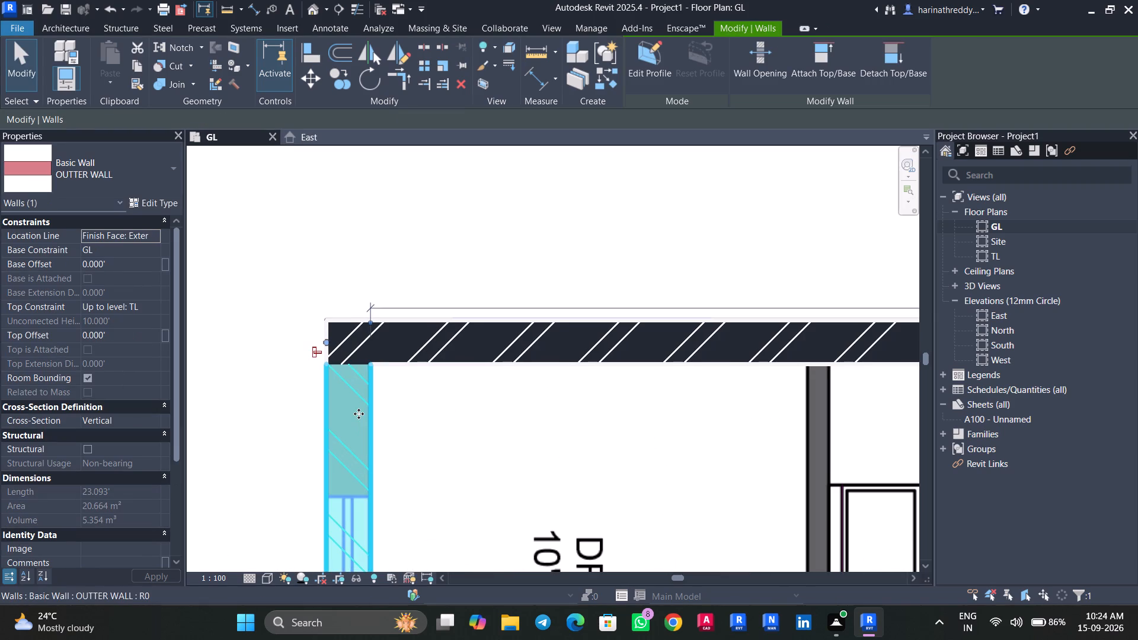
{"action": "key", "text": "Escape"}
{"action": "left_click", "coordinate": [410, 360]}
{"action": "scroll", "coordinate": [410, 360], "scroll_direction": "down", "scroll_amount": 5}
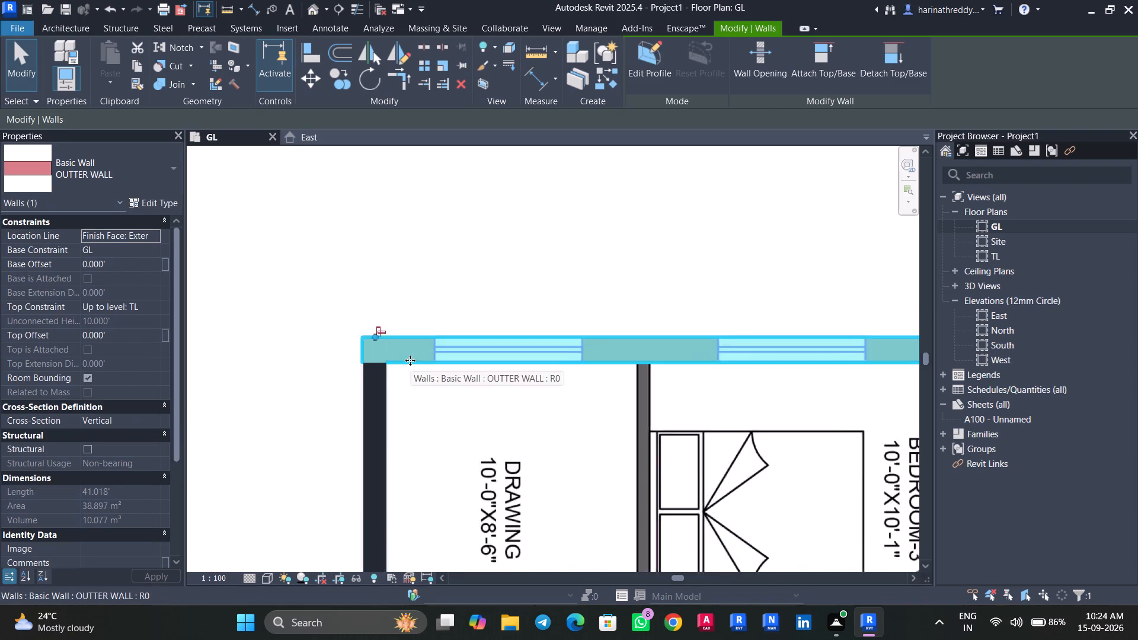
{"action": "scroll", "coordinate": [410, 360], "scroll_direction": "down", "scroll_amount": 4}
{"action": "middle_click_drag", "start_coordinate": [420, 451], "coordinate": [370, 161]}
{"action": "key", "text": "Escape"}
{"action": "middle_click_drag", "start_coordinate": [414, 283], "coordinate": [276, 407]}
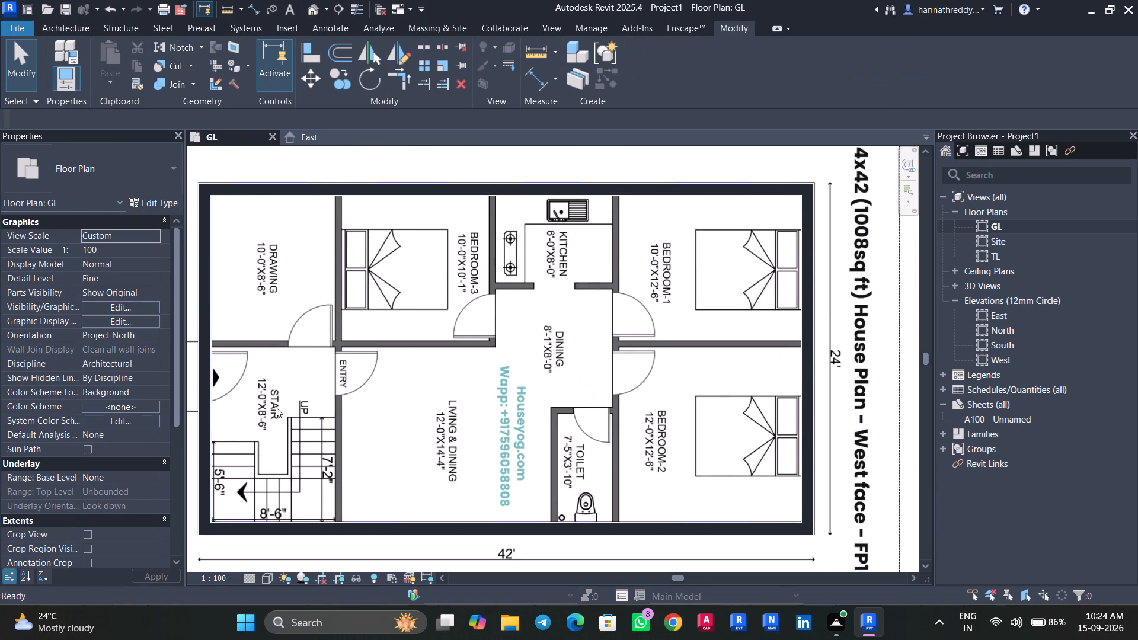
Draw an INNER WALL from the south outer wall beside the stair to the north wall, flipped onto the plan's stair/living and drawing/Bedroom-3 partition.
{"action": "left_click", "coordinate": [335, 530]}
{"action": "scroll", "coordinate": [332, 510], "scroll_direction": "up", "scroll_amount": 8}
{"action": "key", "text": "Escape"}
{"action": "type", "text": "WA"}
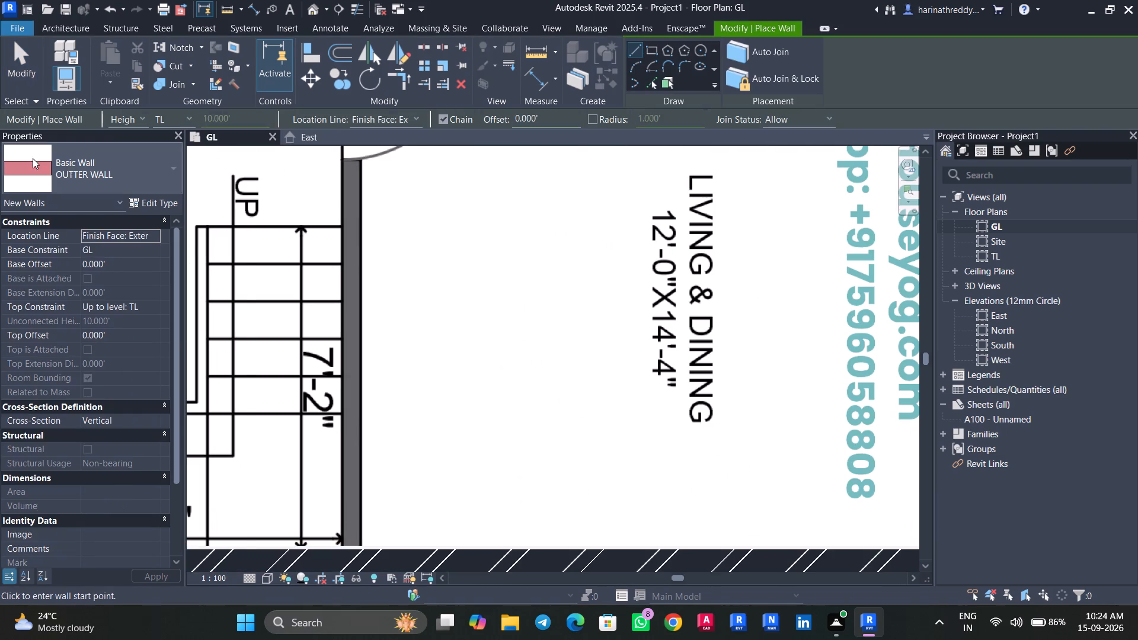
{"action": "left_click", "coordinate": [78, 164]}
{"action": "scroll", "coordinate": [76, 274], "scroll_direction": "up", "scroll_amount": 3}
{"action": "left_click", "coordinate": [73, 252]}
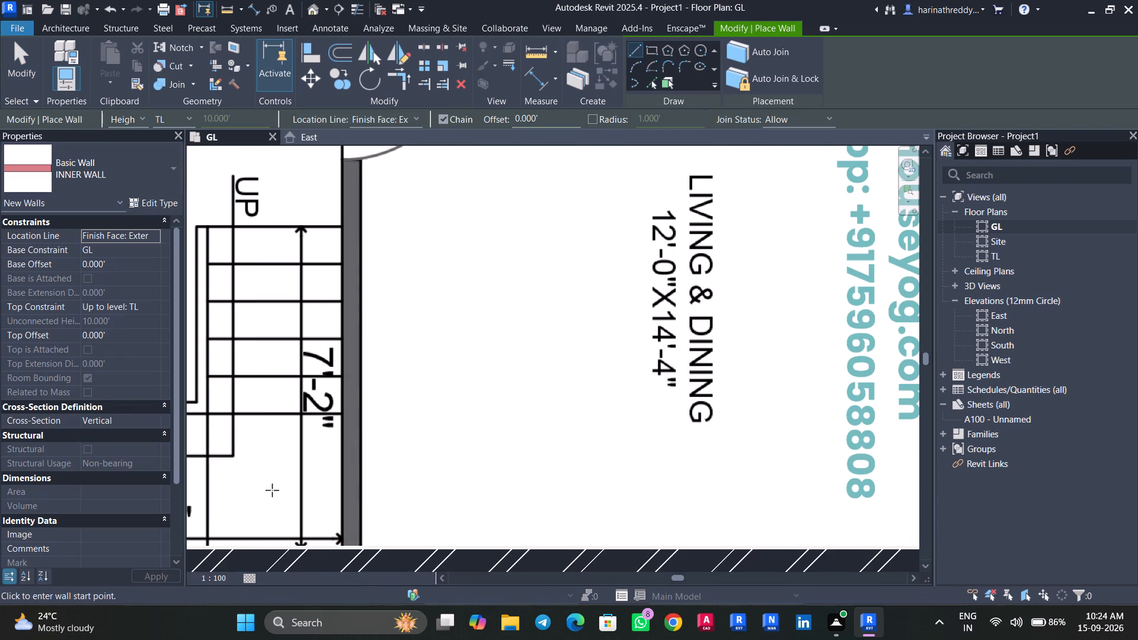
{"action": "left_click", "coordinate": [362, 544]}
{"action": "key", "text": "space"}
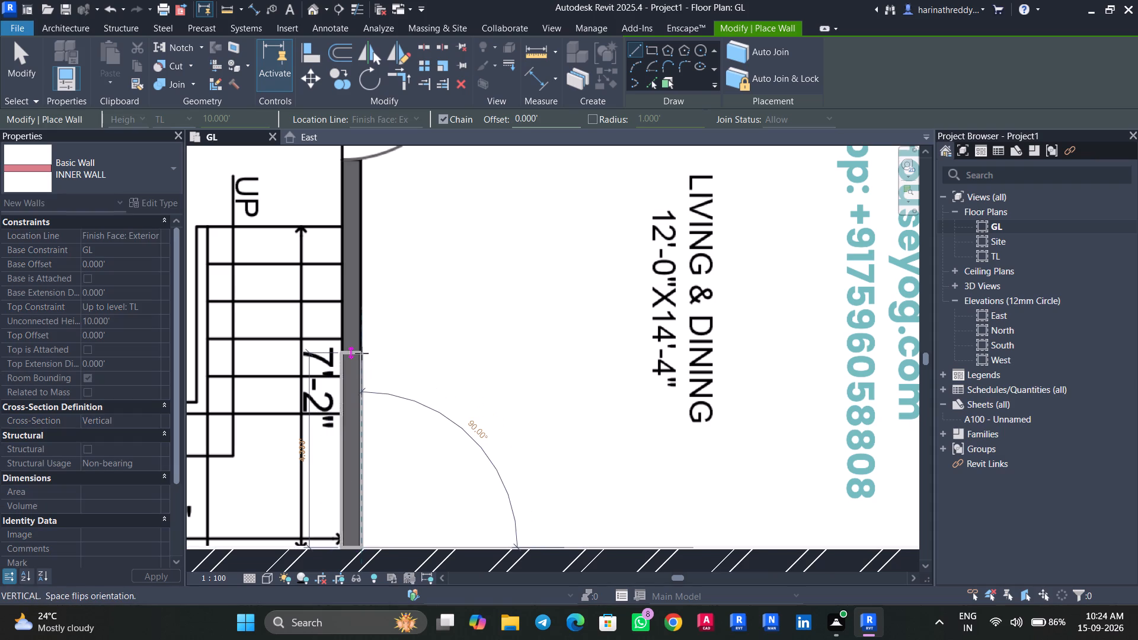
{"action": "middle_click_drag", "start_coordinate": [361, 293], "coordinate": [328, 559]}
{"action": "scroll", "coordinate": [333, 527], "scroll_direction": "down", "scroll_amount": 4}
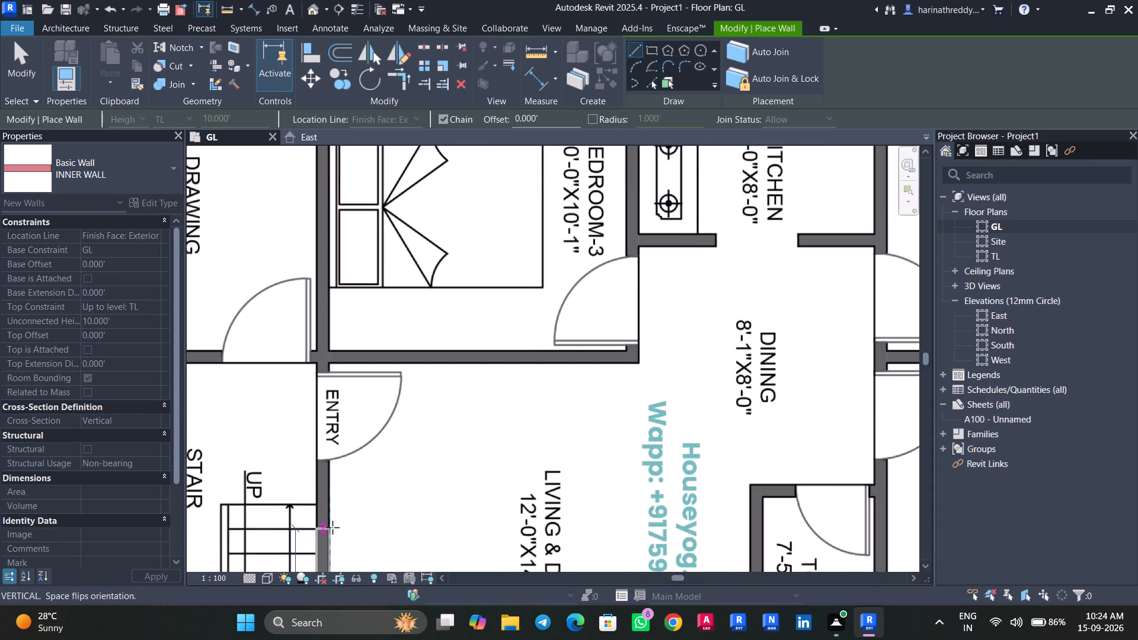
{"action": "middle_click_drag", "start_coordinate": [318, 304], "coordinate": [333, 492]}
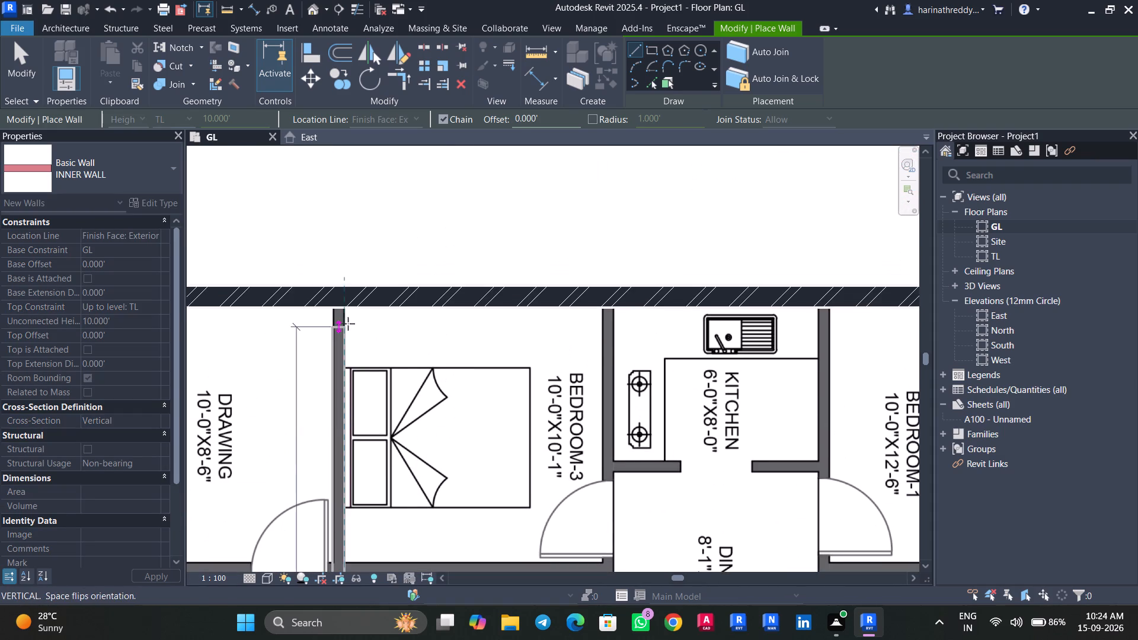
{"action": "left_click", "coordinate": [347, 305]}
{"action": "key", "text": "Escape"}
{"action": "key", "text": "Escape"}
{"action": "middle_click_drag", "start_coordinate": [412, 431], "coordinate": [481, 254]}
{"action": "key", "text": "Escape"}
{"action": "key", "text": "Escape"}
{"action": "middle_click_drag", "start_coordinate": [381, 395], "coordinate": [447, 251]}
{"action": "left_click", "coordinate": [398, 325]}
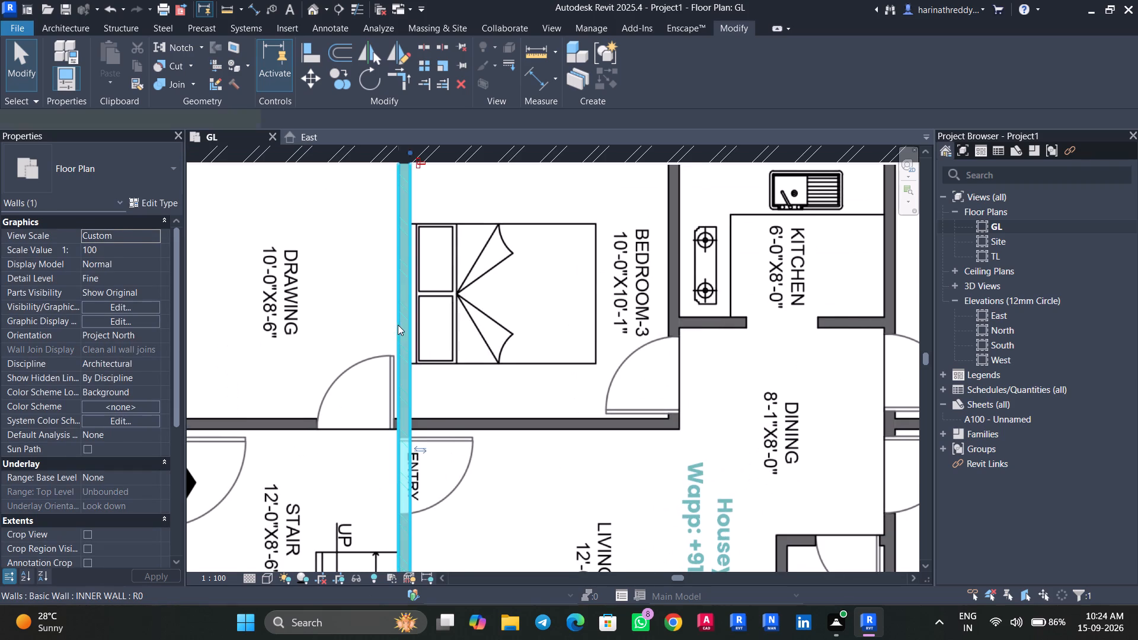
{"action": "scroll", "coordinate": [395, 373], "scroll_direction": "up", "scroll_amount": 5}
{"action": "key", "text": "Escape"}
{"action": "scroll", "coordinate": [344, 411], "scroll_direction": "down", "scroll_amount": 8}
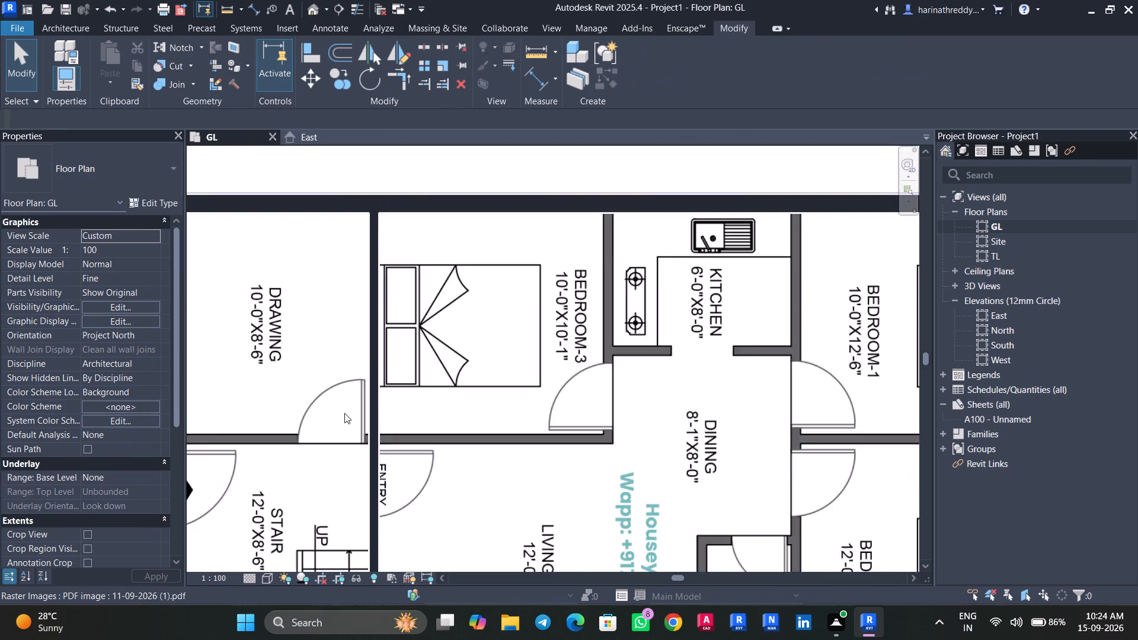
Draw an INNER WALL from the west outer wall between drawing and stair, along Bedroom-3's south side, to its corner at the dining area.
{"action": "scroll", "coordinate": [344, 413], "scroll_direction": "down", "scroll_amount": 3}
{"action": "key", "text": "w"}
{"action": "key", "text": "a"}
{"action": "scroll", "coordinate": [266, 421], "scroll_direction": "up", "scroll_amount": 8}
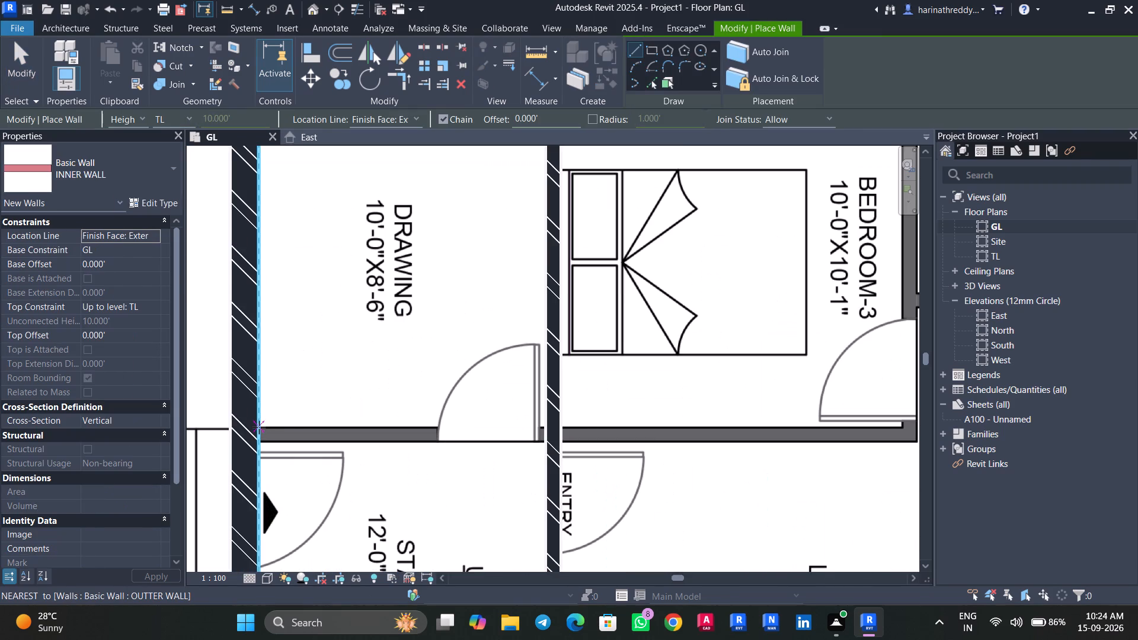
{"action": "left_click", "coordinate": [259, 427]}
{"action": "middle_click_drag", "start_coordinate": [469, 426], "coordinate": [132, 426]}
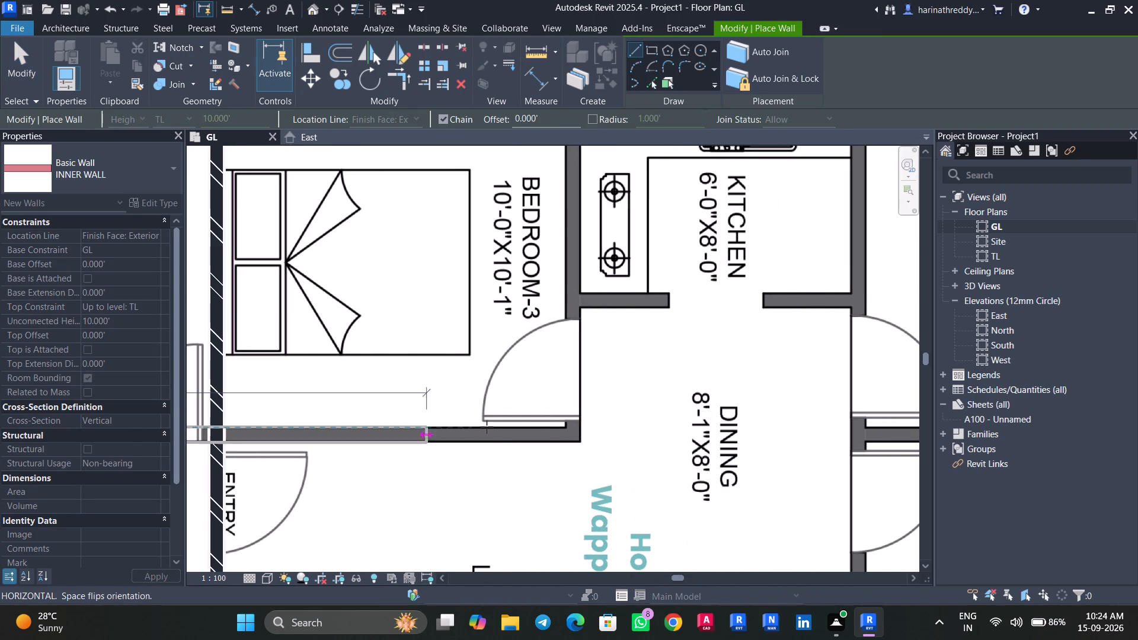
{"action": "middle_click_drag", "start_coordinate": [567, 422], "coordinate": [372, 425]}
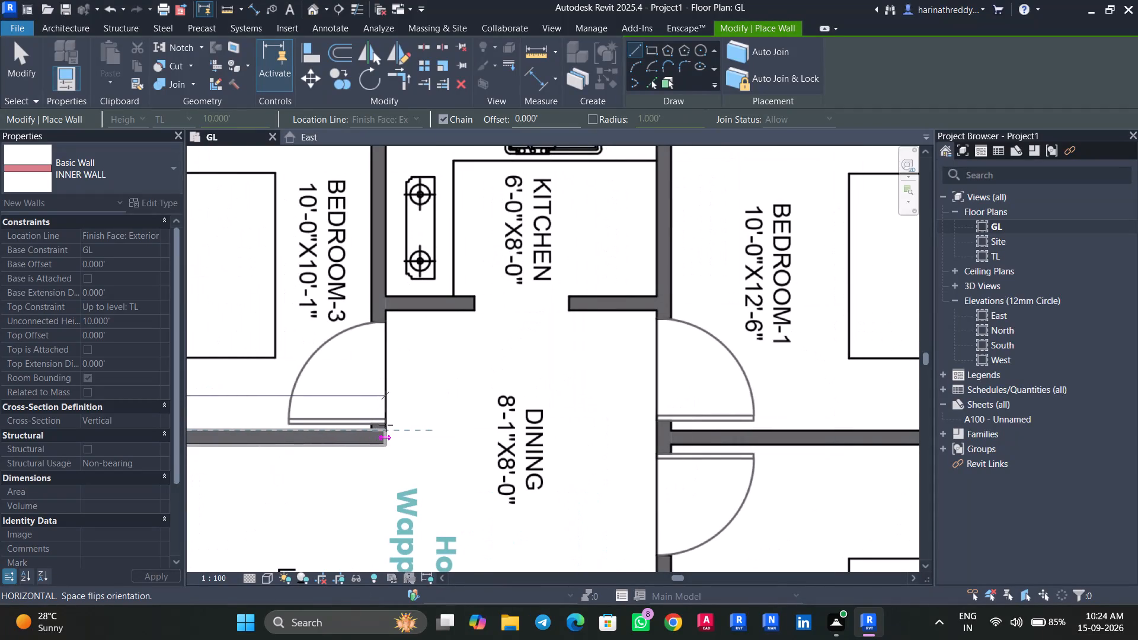
{"action": "scroll", "coordinate": [386, 425], "scroll_direction": "up", "scroll_amount": 5}
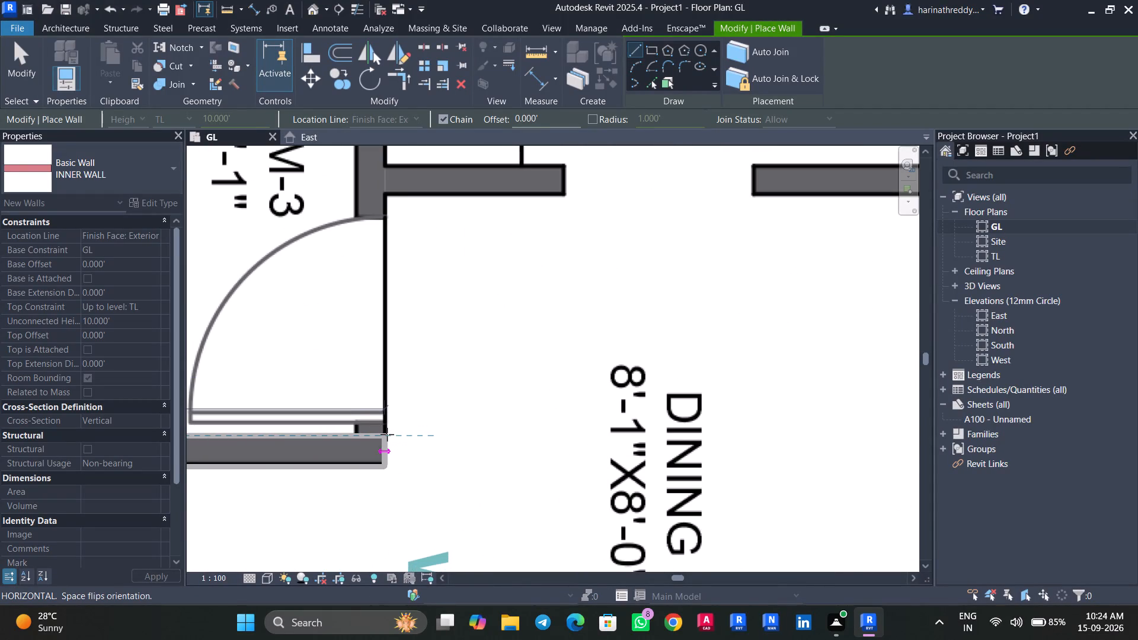
{"action": "left_click", "coordinate": [386, 434]}
{"action": "key", "text": "Escape"}
{"action": "key", "text": "Escape"}
Draw an INNER WALL from Bedroom-3's dining corner to the north outer wall, flipped onto the plan's Bedroom-3/kitchen partition.
{"action": "type", "text": "WA"}
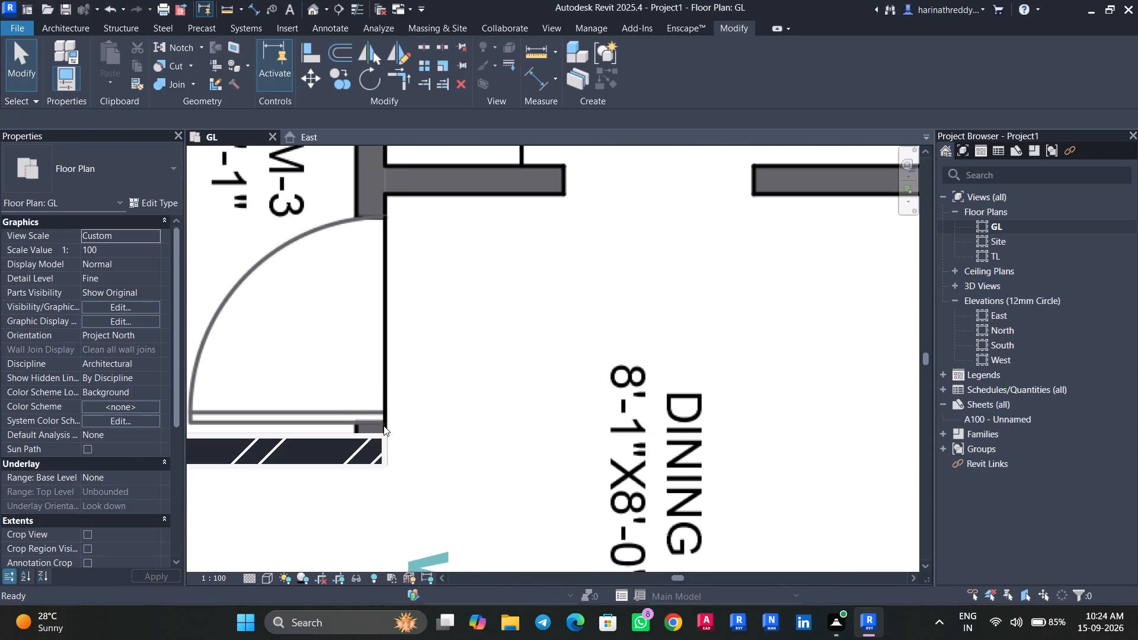
{"action": "left_click", "coordinate": [386, 434]}
{"action": "key", "text": "space"}
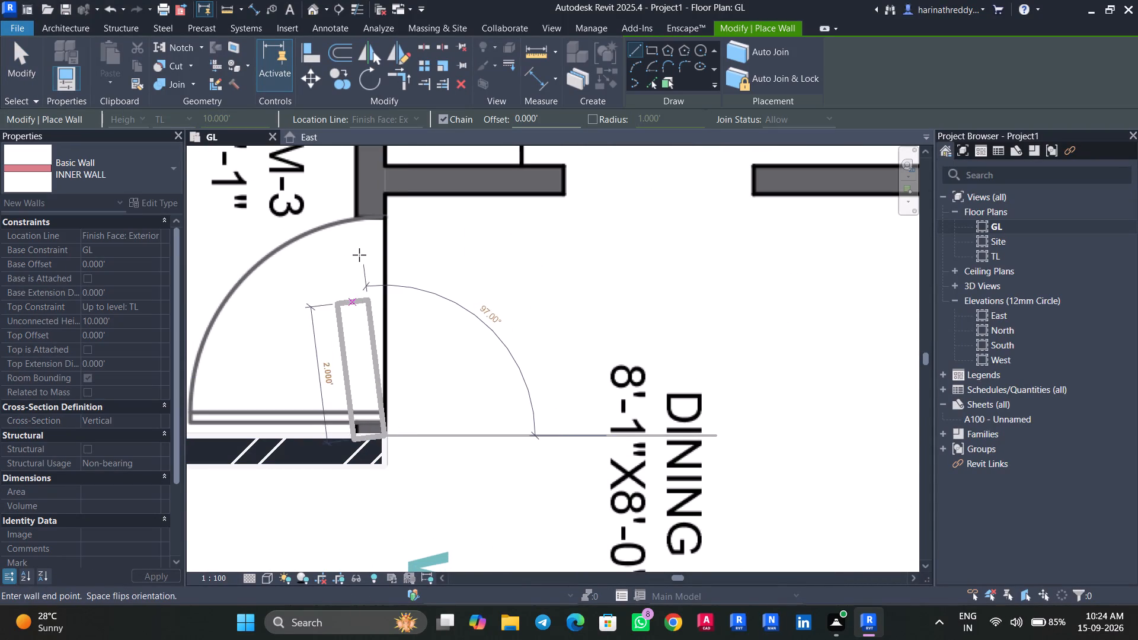
{"action": "middle_click_drag", "start_coordinate": [388, 199], "coordinate": [366, 559]}
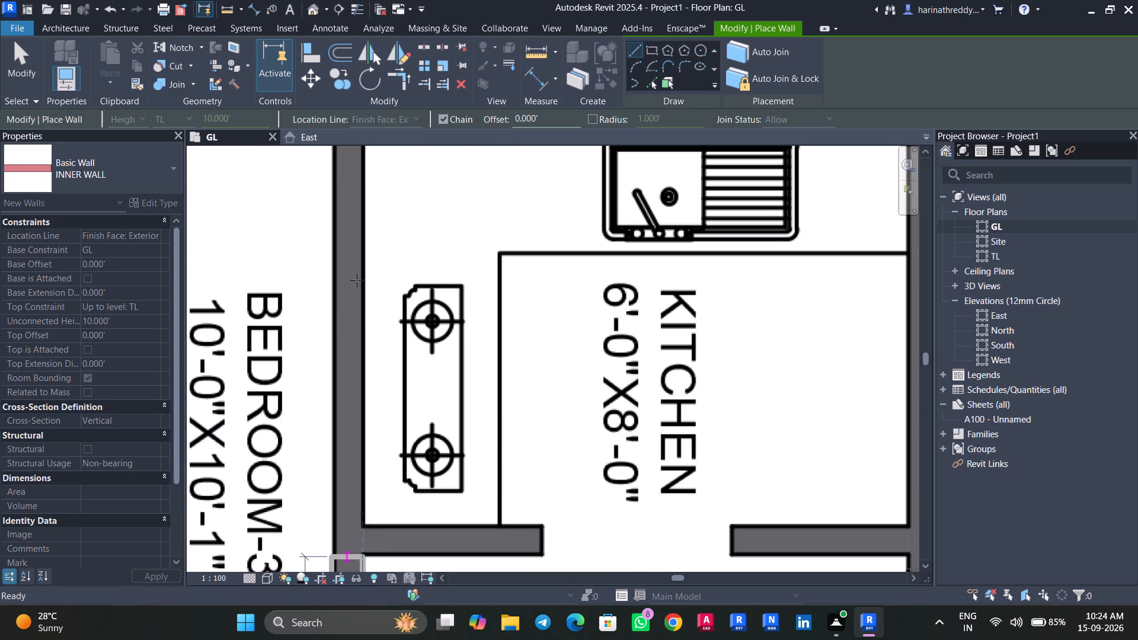
{"action": "middle_click_drag", "start_coordinate": [358, 283], "coordinate": [354, 530]}
{"action": "left_click", "coordinate": [362, 368]}
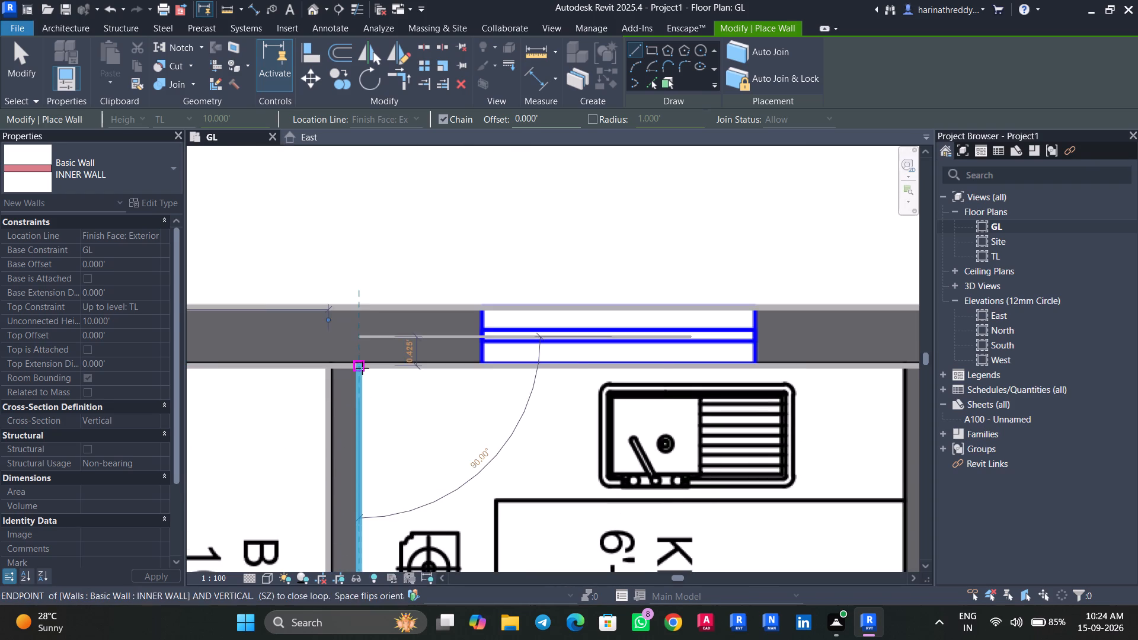
{"action": "key", "text": "Escape"}
{"action": "key", "text": "Escape"}
{"action": "key", "text": "Escape"}
{"action": "scroll", "coordinate": [402, 490], "scroll_direction": "up", "scroll_amount": 1}
{"action": "scroll", "coordinate": [402, 490], "scroll_direction": "down", "scroll_amount": 8}
{"action": "middle_click_drag", "start_coordinate": [392, 464], "coordinate": [338, 284]}
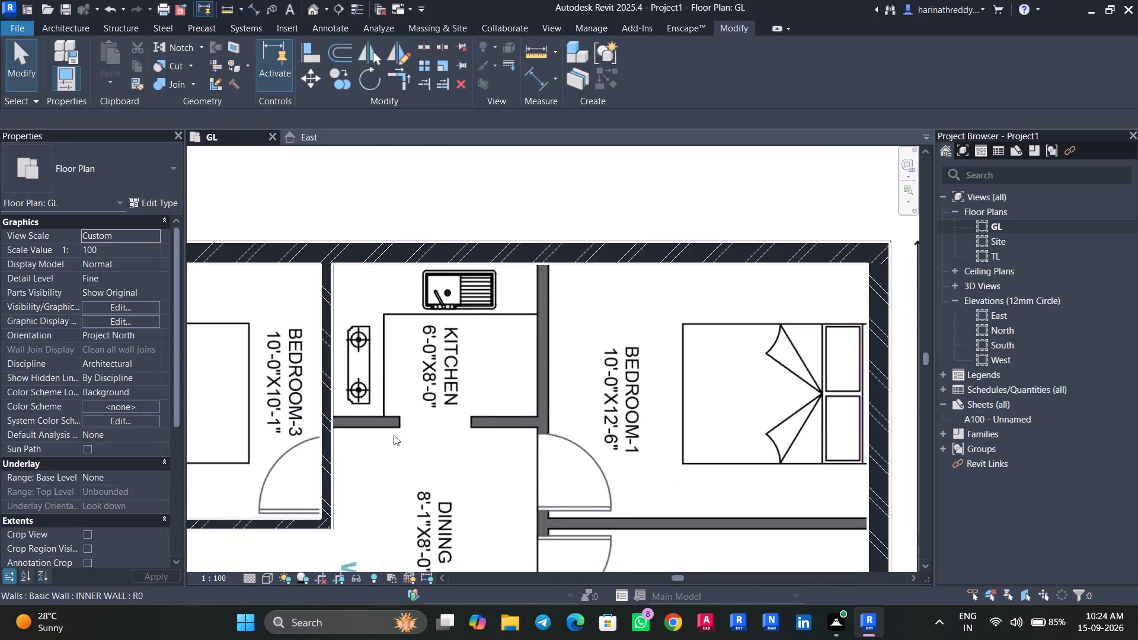
Draw an INNER WALL about 8.2 ft long between kitchen and dining, from the Bedroom-3 wall to Bedroom-1's wall line, flipped onto the plan.
{"action": "key", "text": "w"}
{"action": "key", "text": "a"}
{"action": "scroll", "coordinate": [342, 441], "scroll_direction": "up", "scroll_amount": 7}
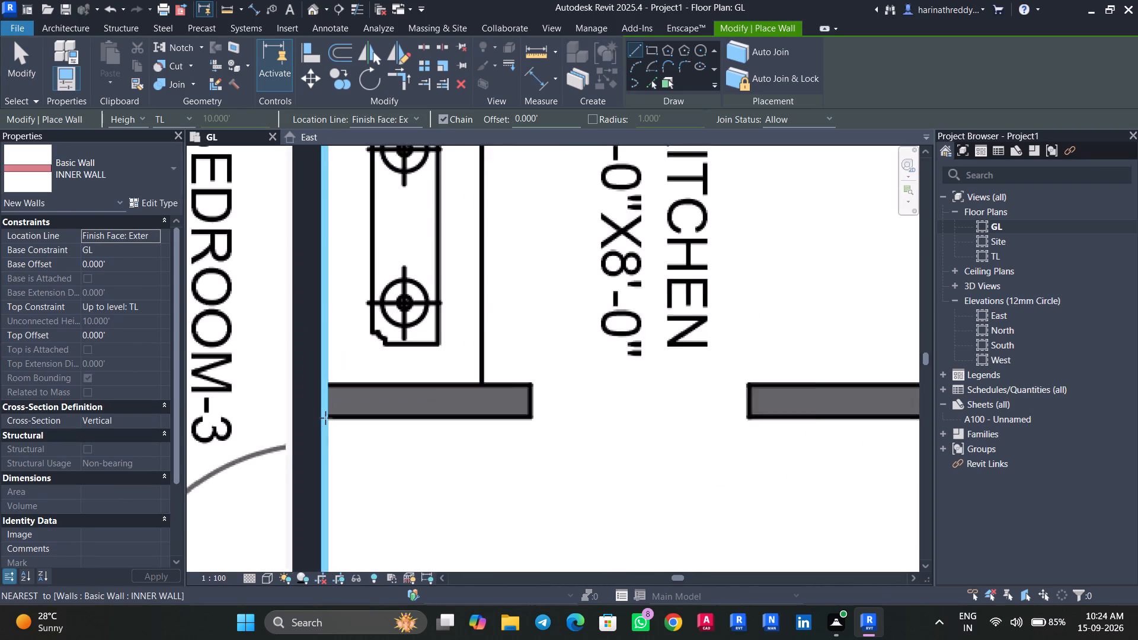
{"action": "scroll", "coordinate": [325, 418], "scroll_direction": "up", "scroll_amount": 6}
{"action": "left_click", "coordinate": [327, 419]}
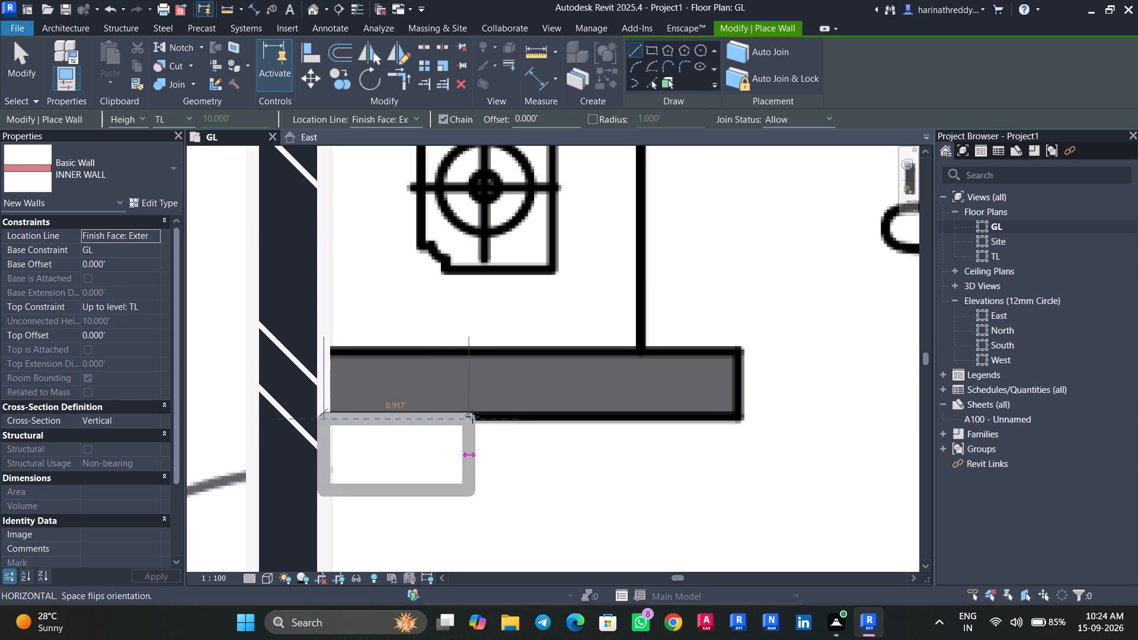
{"action": "key", "text": "space"}
{"action": "middle_click_drag", "start_coordinate": [549, 420], "coordinate": [16, 425]}
{"action": "scroll", "coordinate": [456, 412], "scroll_direction": "down", "scroll_amount": 4}
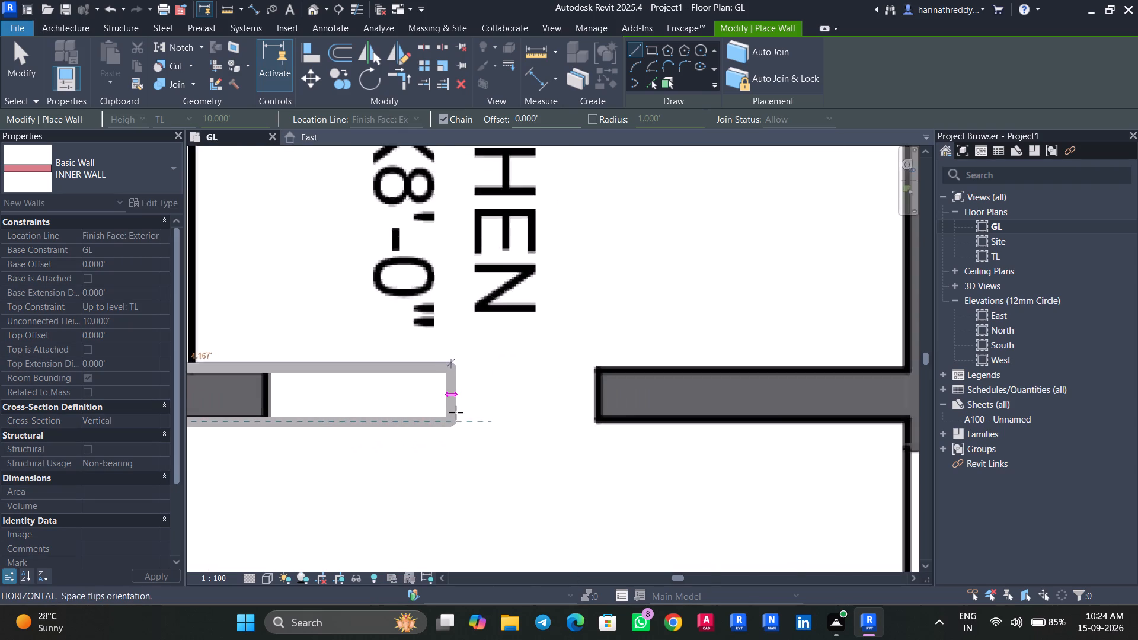
{"action": "scroll", "coordinate": [456, 412], "scroll_direction": "down", "scroll_amount": 2}
{"action": "middle_click_drag", "start_coordinate": [731, 411], "coordinate": [580, 418]}
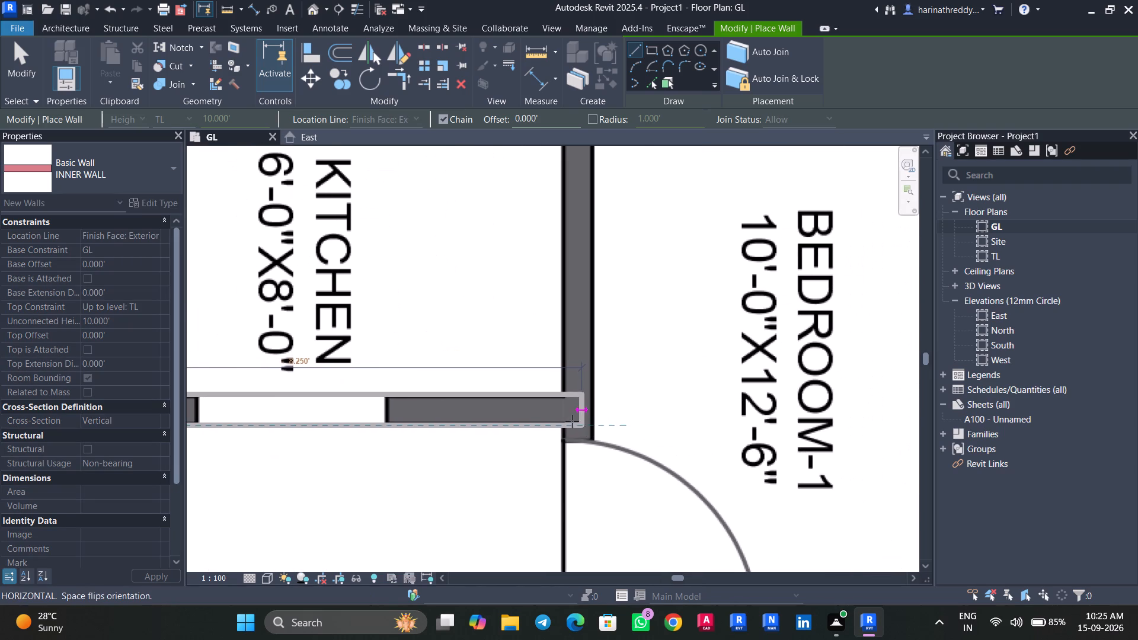
{"action": "scroll", "coordinate": [558, 424], "scroll_direction": "up", "scroll_amount": 7}
{"action": "scroll", "coordinate": [558, 424], "scroll_direction": "down", "scroll_amount": 1}
{"action": "scroll", "coordinate": [558, 424], "scroll_direction": "up", "scroll_amount": 1}
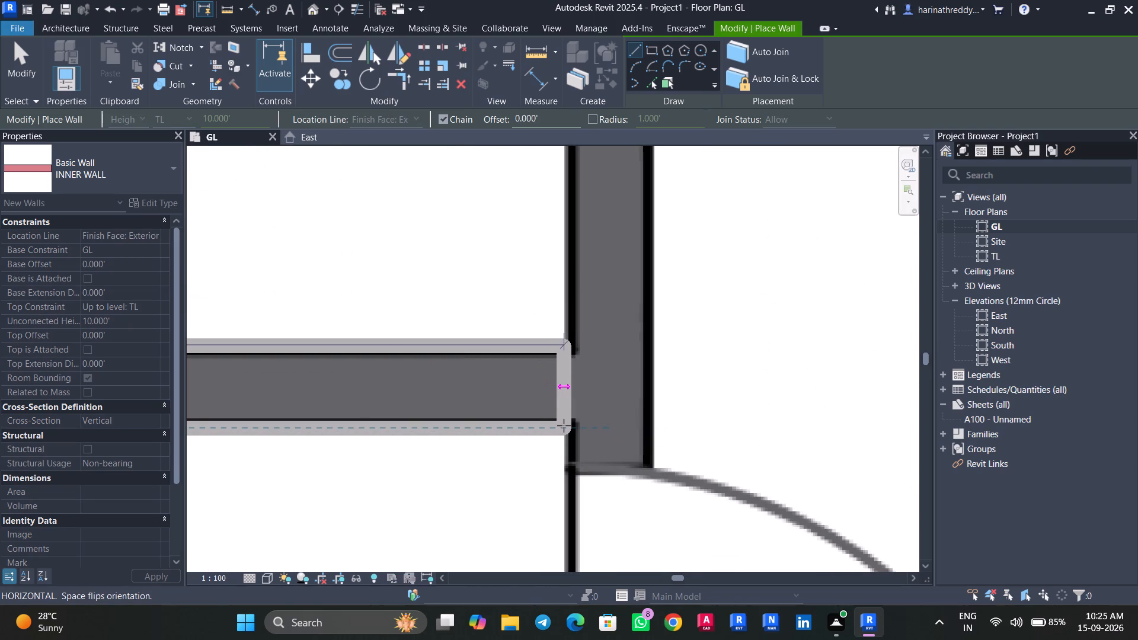
{"action": "left_click", "coordinate": [568, 427]}
{"action": "key", "text": "Escape"}
{"action": "key", "text": "Escape"}
Draw an INNER WALL about 7 ft long between kitchen and Bedroom-1, from Bedroom-1's door jamb to the north outer wall, flipped onto the plan.
{"action": "type", "text": "WA"}
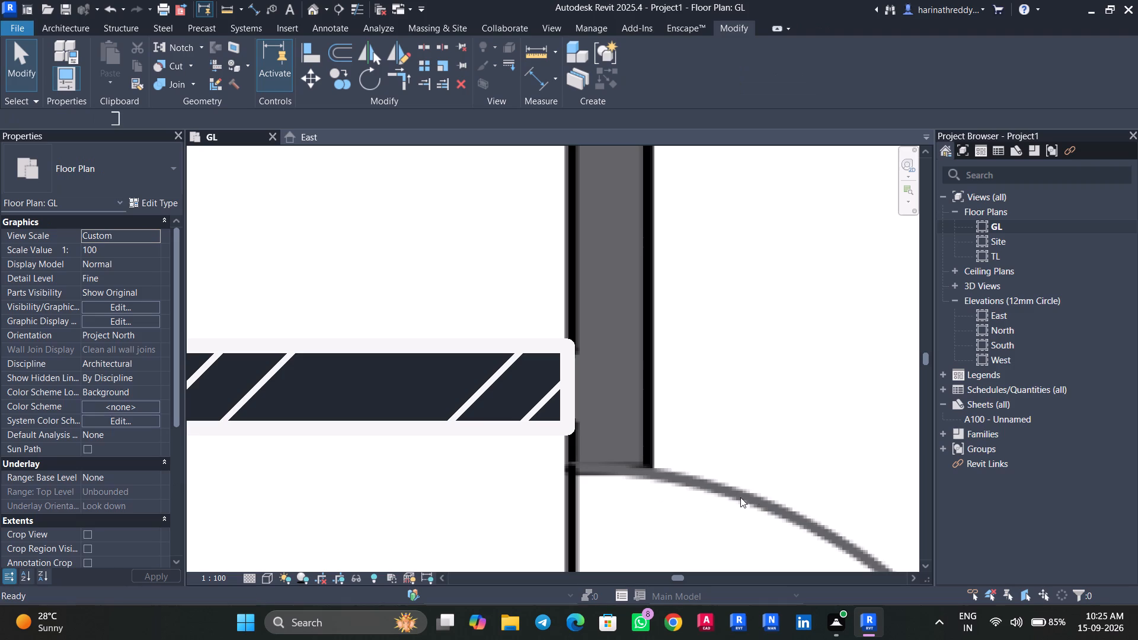
{"action": "left_click", "coordinate": [652, 465]}
{"action": "key", "text": "space"}
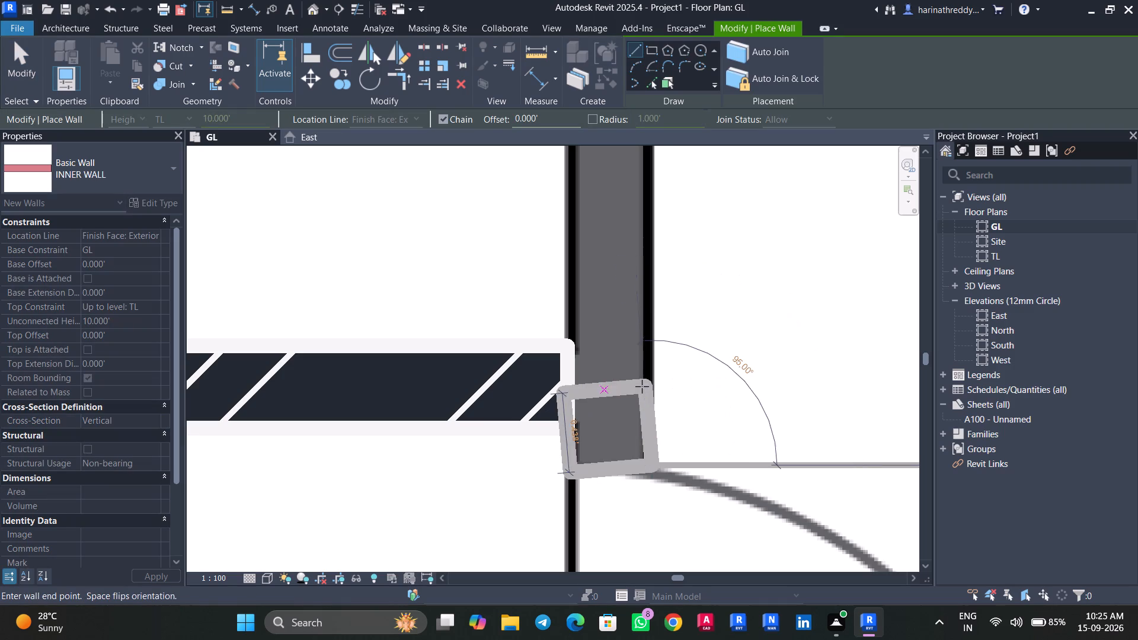
{"action": "middle_click_drag", "start_coordinate": [650, 299], "coordinate": [609, 631]}
{"action": "scroll", "coordinate": [609, 625], "scroll_direction": "down", "scroll_amount": 3}
{"action": "scroll", "coordinate": [609, 625], "scroll_direction": "up", "scroll_amount": 1}
{"action": "scroll", "coordinate": [609, 625], "scroll_direction": "down", "scroll_amount": 4}
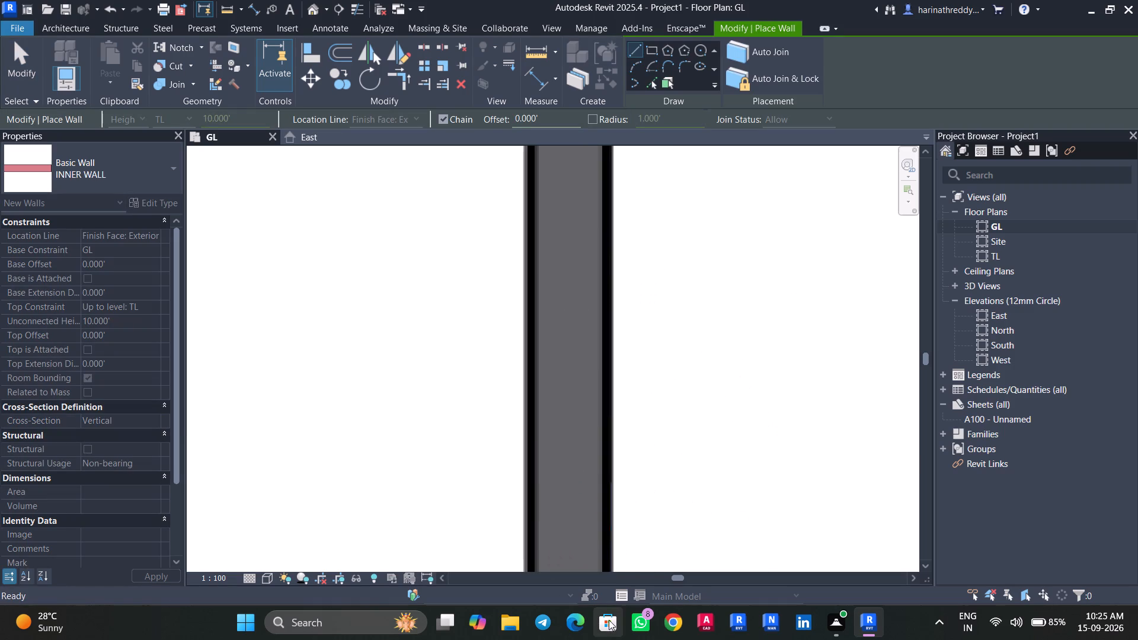
{"action": "scroll", "coordinate": [609, 620], "scroll_direction": "down", "scroll_amount": 14}
{"action": "scroll", "coordinate": [607, 335], "scroll_direction": "up", "scroll_amount": 1}
{"action": "scroll", "coordinate": [607, 335], "scroll_direction": "down", "scroll_amount": 1}
{"action": "scroll", "coordinate": [607, 335], "scroll_direction": "up", "scroll_amount": 3}
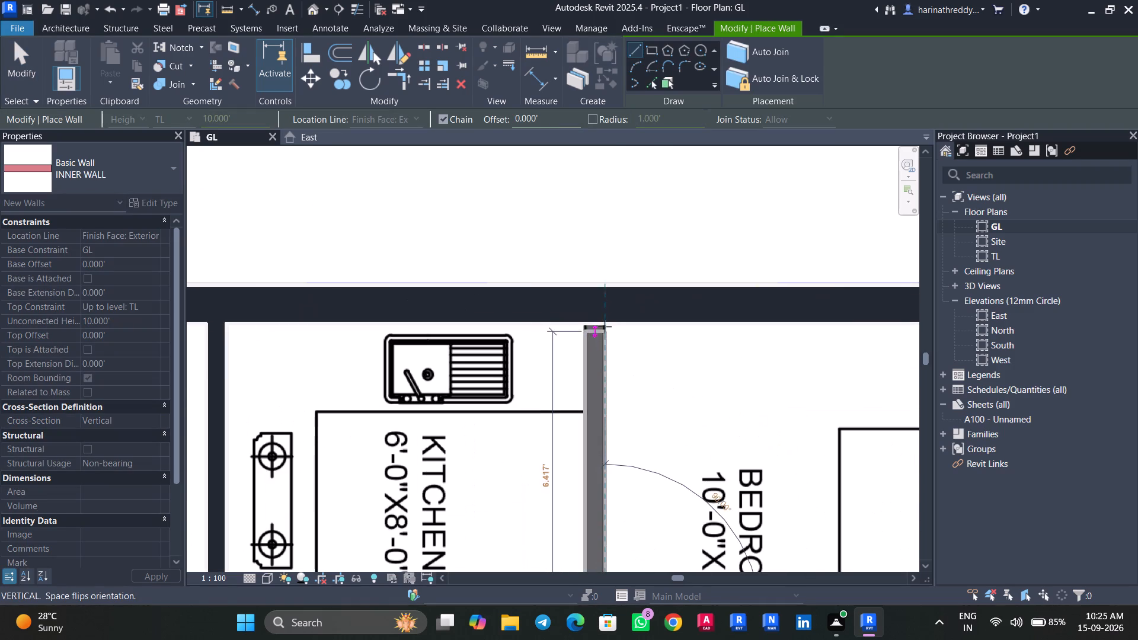
{"action": "left_click", "coordinate": [605, 322]}
{"action": "key", "text": "Escape"}
{"action": "key", "text": "Escape"}
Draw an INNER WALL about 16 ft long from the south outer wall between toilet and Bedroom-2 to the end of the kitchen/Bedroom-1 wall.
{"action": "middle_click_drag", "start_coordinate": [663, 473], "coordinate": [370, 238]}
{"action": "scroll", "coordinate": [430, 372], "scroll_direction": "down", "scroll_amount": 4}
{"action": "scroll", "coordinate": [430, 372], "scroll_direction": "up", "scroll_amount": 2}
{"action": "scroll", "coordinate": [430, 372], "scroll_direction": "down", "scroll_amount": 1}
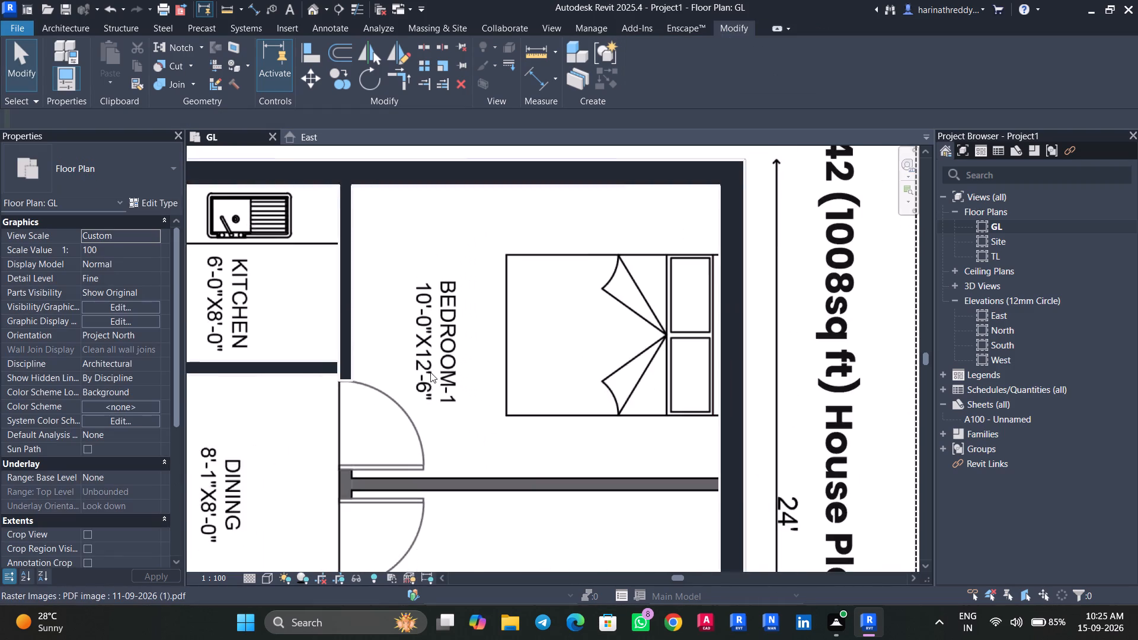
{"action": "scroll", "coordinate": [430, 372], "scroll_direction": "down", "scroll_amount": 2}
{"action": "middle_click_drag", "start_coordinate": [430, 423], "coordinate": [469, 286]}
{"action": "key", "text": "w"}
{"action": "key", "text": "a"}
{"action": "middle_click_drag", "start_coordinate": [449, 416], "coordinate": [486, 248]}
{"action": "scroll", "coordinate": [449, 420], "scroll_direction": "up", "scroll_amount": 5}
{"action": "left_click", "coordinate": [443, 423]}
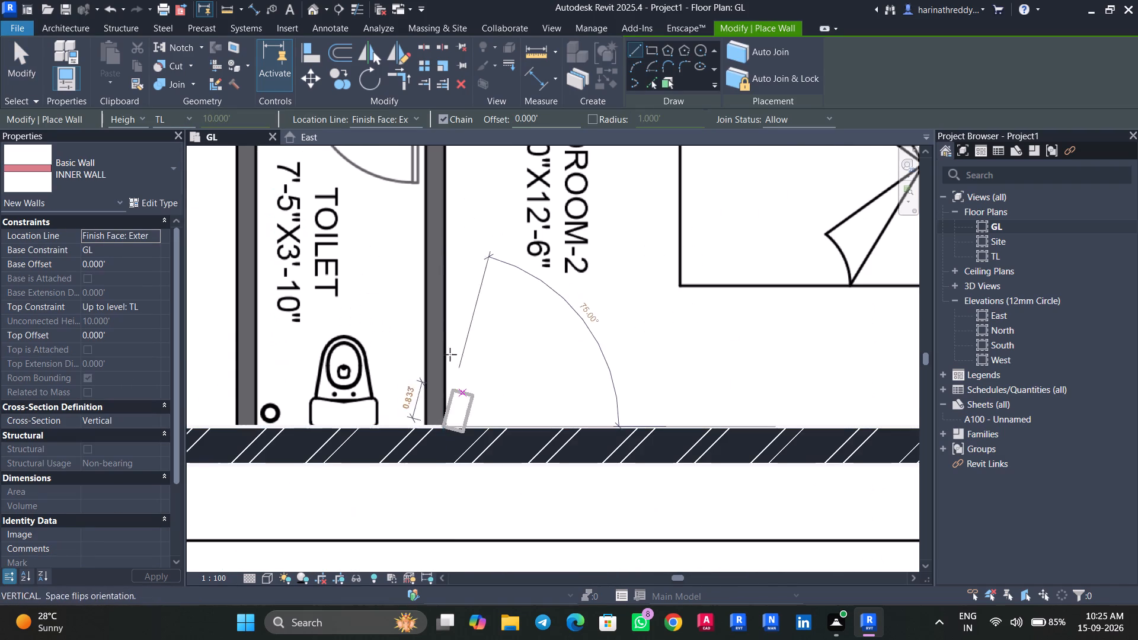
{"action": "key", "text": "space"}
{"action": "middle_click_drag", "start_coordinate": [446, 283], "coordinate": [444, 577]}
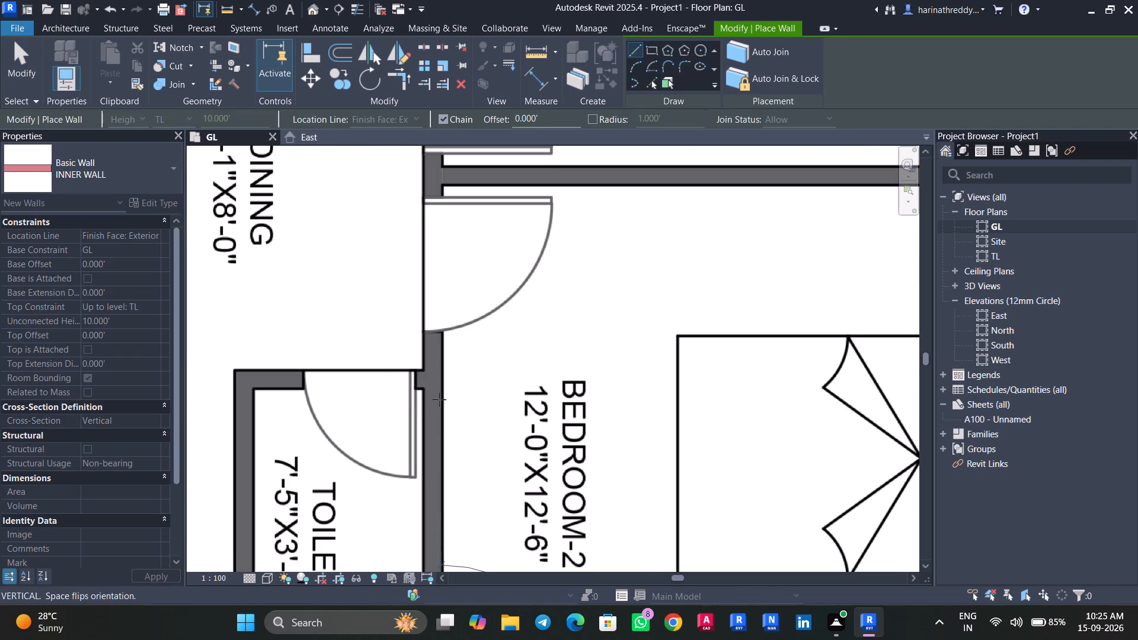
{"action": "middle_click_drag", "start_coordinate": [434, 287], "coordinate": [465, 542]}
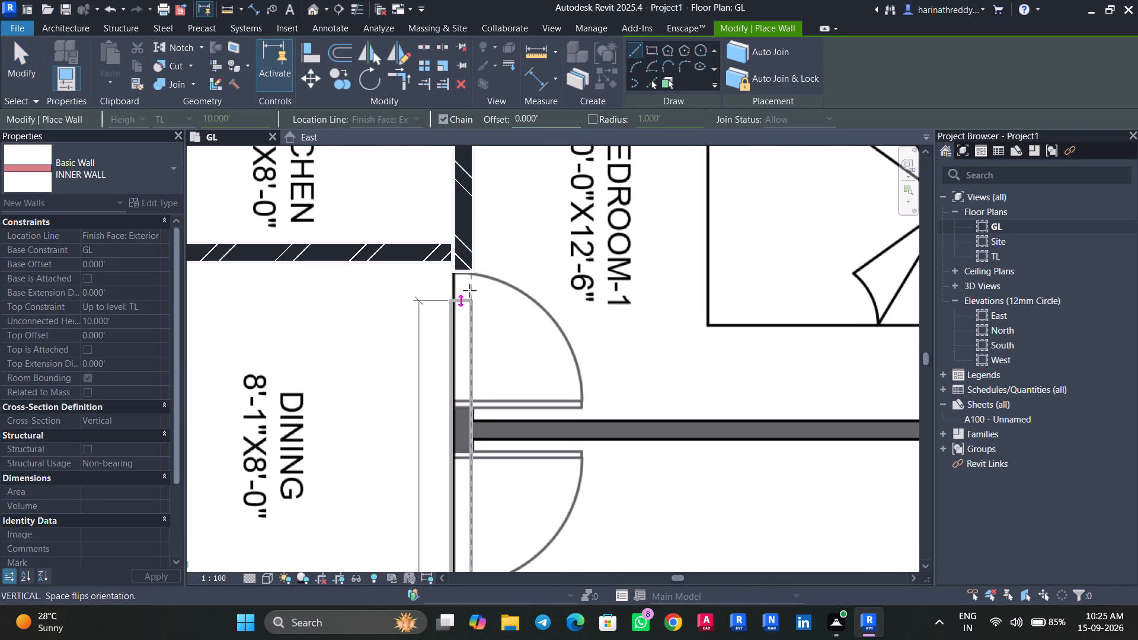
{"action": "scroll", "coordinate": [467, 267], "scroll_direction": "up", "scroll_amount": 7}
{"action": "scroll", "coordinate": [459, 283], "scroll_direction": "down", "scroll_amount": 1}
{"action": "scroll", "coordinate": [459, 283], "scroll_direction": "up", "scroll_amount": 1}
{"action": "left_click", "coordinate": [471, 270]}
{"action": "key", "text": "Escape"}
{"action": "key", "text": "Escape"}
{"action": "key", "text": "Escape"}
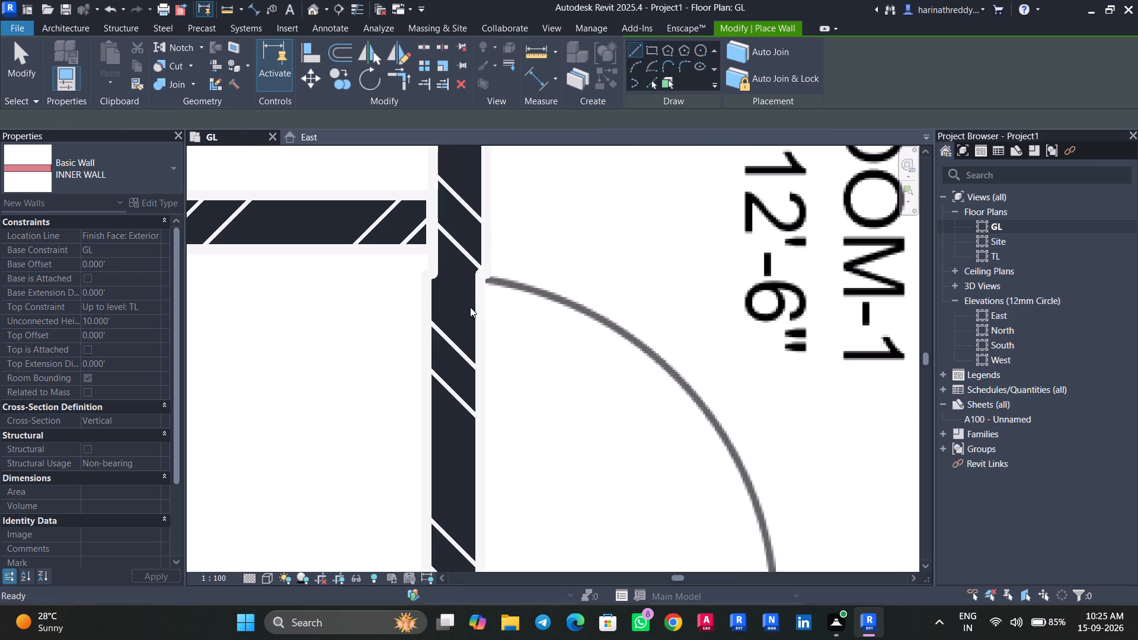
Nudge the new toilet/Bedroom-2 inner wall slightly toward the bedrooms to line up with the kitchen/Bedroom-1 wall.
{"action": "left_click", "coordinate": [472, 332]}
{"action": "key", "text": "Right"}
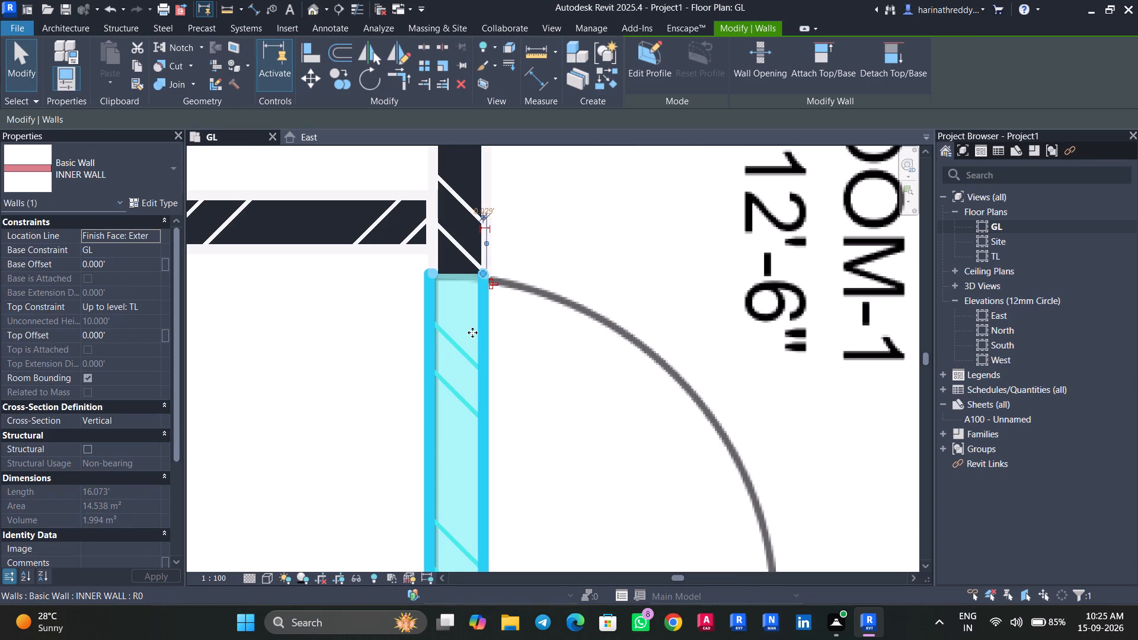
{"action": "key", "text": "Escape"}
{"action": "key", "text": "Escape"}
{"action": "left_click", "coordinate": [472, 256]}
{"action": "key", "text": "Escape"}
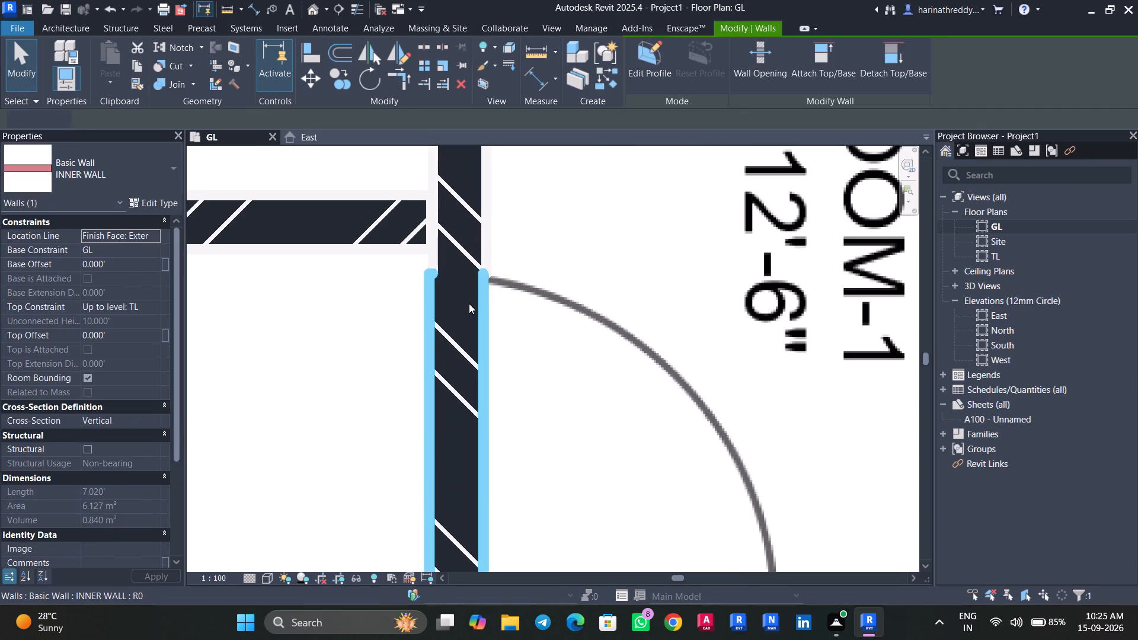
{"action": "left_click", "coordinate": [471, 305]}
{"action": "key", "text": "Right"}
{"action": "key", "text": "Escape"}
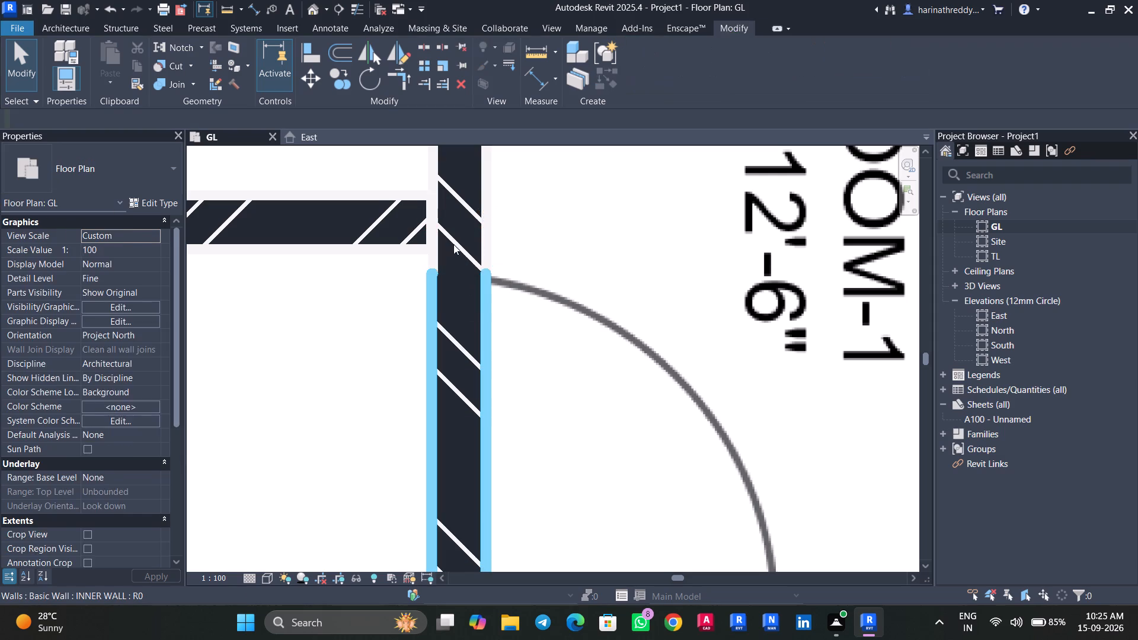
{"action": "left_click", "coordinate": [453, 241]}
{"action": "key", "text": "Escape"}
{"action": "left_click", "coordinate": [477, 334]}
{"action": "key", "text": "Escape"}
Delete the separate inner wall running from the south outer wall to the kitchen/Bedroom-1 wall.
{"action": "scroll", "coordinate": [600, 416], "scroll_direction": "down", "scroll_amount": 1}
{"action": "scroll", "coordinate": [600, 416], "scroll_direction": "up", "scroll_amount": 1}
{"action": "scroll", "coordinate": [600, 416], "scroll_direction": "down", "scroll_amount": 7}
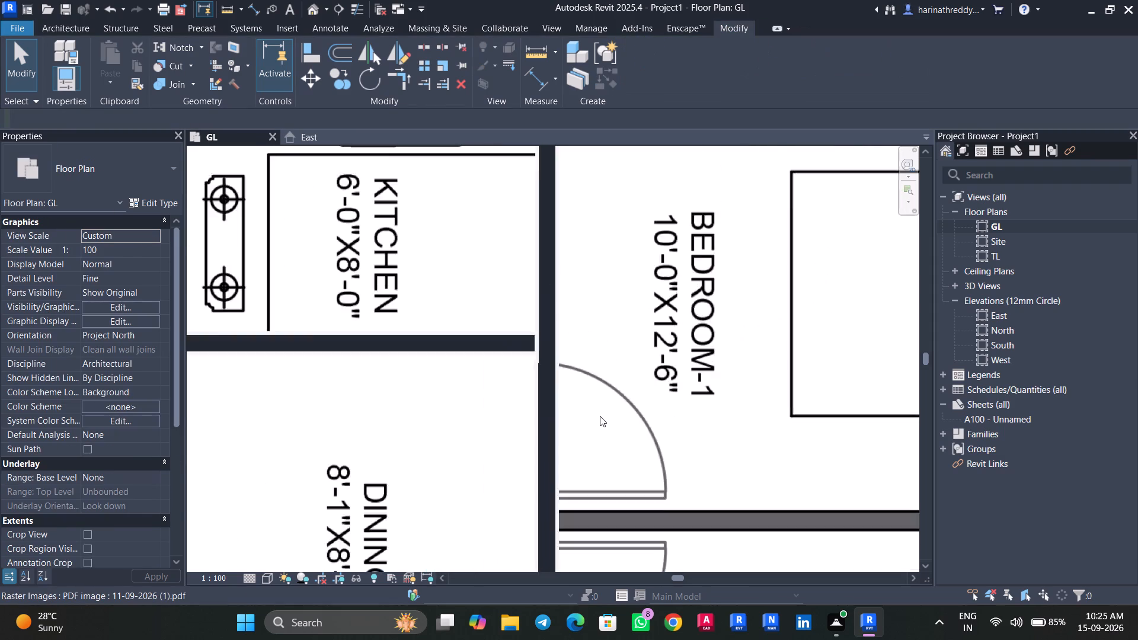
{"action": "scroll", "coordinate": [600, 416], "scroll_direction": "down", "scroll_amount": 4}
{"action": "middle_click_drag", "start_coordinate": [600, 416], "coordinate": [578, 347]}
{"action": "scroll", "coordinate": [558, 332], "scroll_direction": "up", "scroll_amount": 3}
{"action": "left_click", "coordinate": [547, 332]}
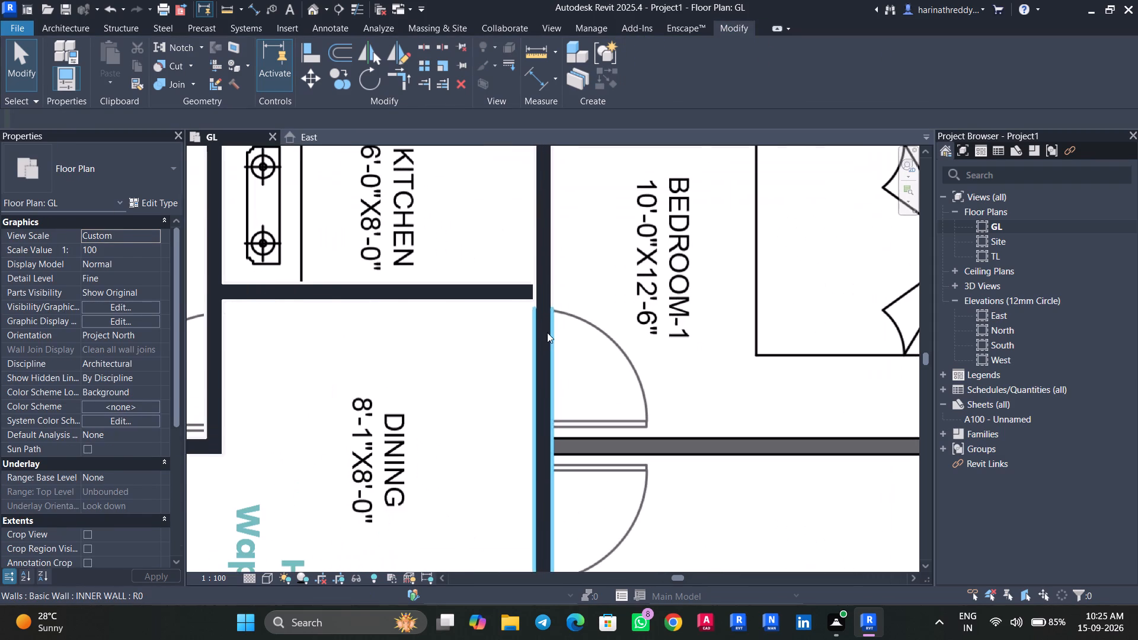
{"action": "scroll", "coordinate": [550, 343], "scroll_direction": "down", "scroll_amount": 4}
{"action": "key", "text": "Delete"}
Extend the kitchen/Bedroom-1 inner wall's lower end past the dining area and toilet to the south outer wall, about 23 ft long overall.
{"action": "left_click", "coordinate": [546, 322]}
{"action": "middle_click_drag", "start_coordinate": [546, 322], "coordinate": [516, 204]}
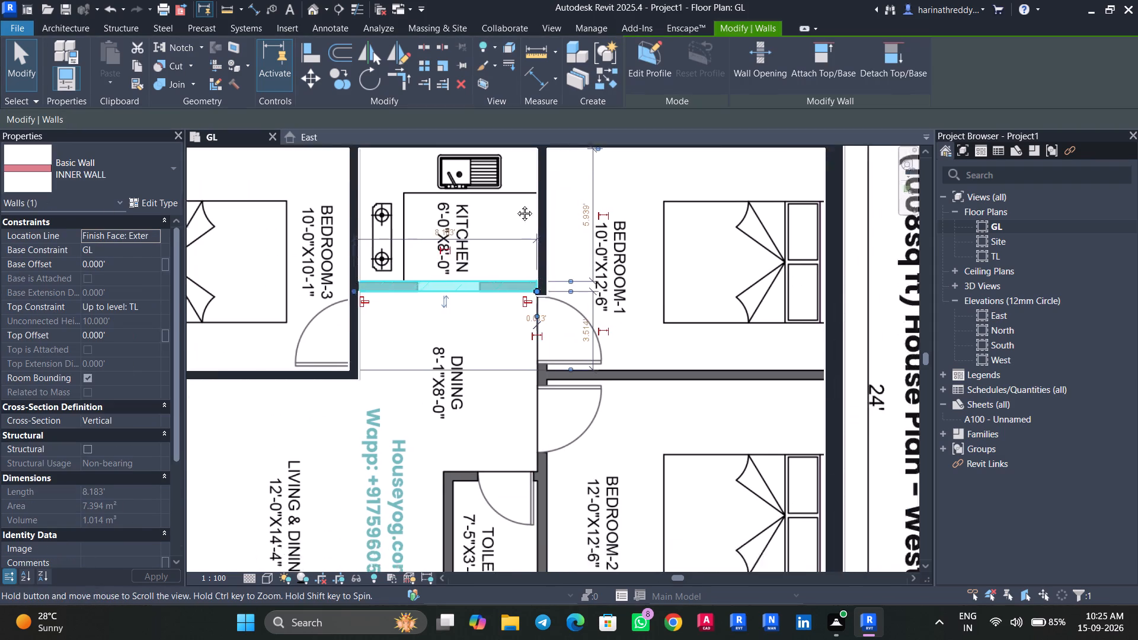
{"action": "middle_click_drag", "start_coordinate": [516, 204], "coordinate": [503, 226]}
{"action": "key", "text": "Escape"}
{"action": "left_click", "coordinate": [504, 200]}
{"action": "scroll", "coordinate": [504, 226], "scroll_direction": "down", "scroll_amount": 4}
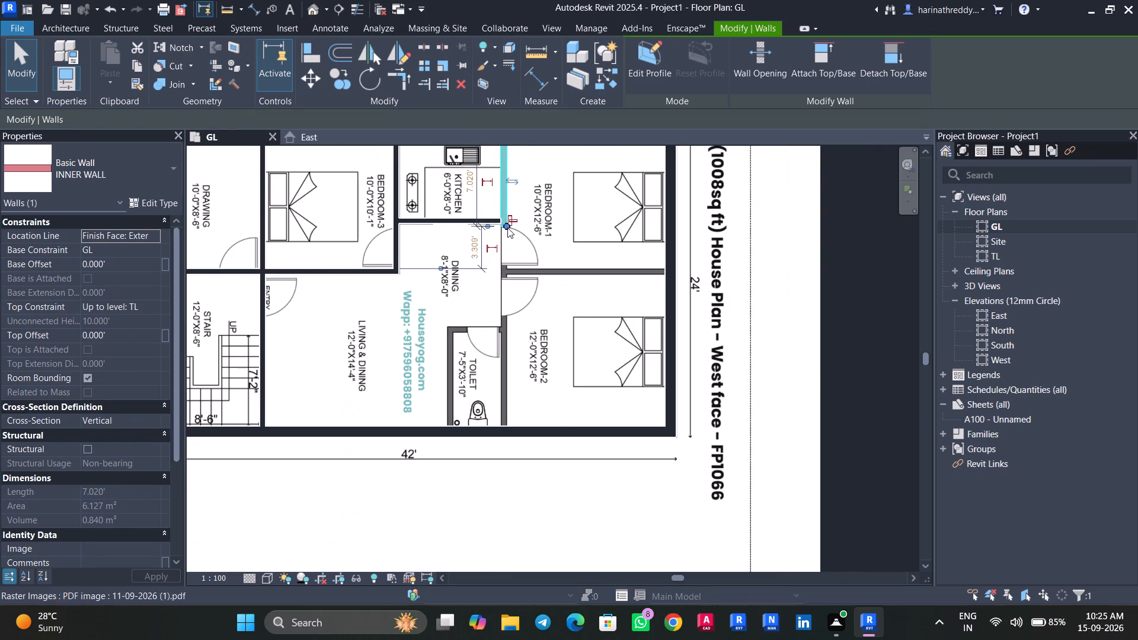
{"action": "left_click_drag", "start_coordinate": [506, 222], "coordinate": [506, 428]}
{"action": "key", "text": "Escape"}
{"action": "scroll", "coordinate": [492, 405], "scroll_direction": "up", "scroll_amount": 4}
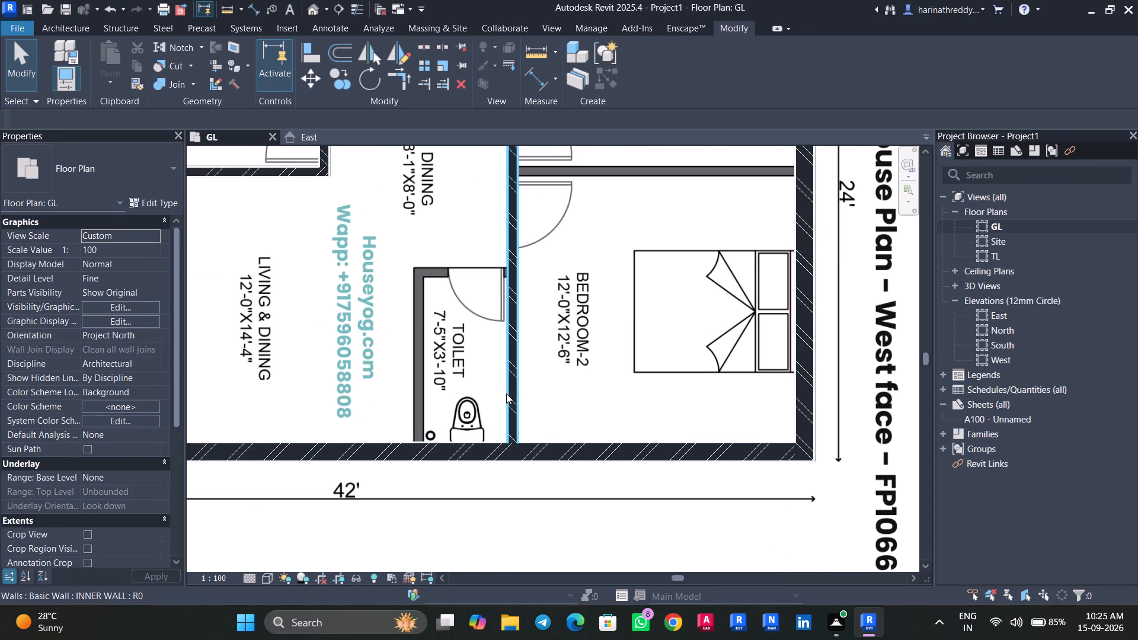
Examine the extended inner wall where it meets the south outer wall, and the overall wall layout against the plan.
{"action": "left_click", "coordinate": [507, 393]}
{"action": "scroll", "coordinate": [522, 396], "scroll_direction": "up", "scroll_amount": 9}
{"action": "scroll", "coordinate": [522, 396], "scroll_direction": "down", "scroll_amount": 10}
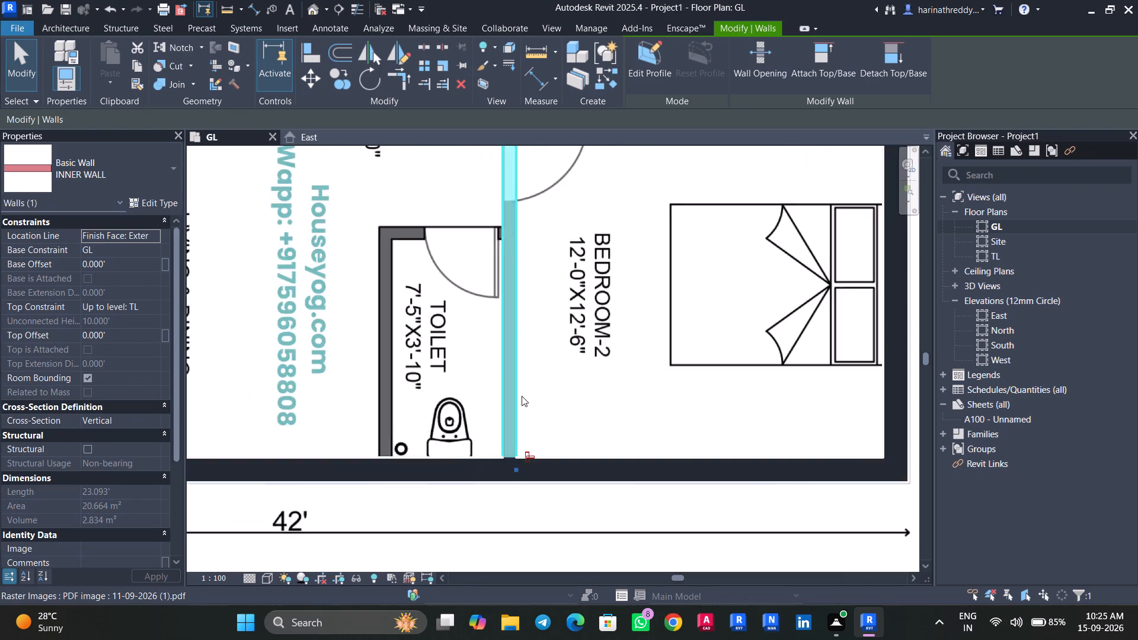
{"action": "scroll", "coordinate": [522, 396], "scroll_direction": "down", "scroll_amount": 2}
{"action": "left_click", "coordinate": [550, 380]}
{"action": "scroll", "coordinate": [546, 382], "scroll_direction": "down", "scroll_amount": 1}
{"action": "scroll", "coordinate": [546, 382], "scroll_direction": "up", "scroll_amount": 1}
{"action": "scroll", "coordinate": [546, 382], "scroll_direction": "down", "scroll_amount": 5}
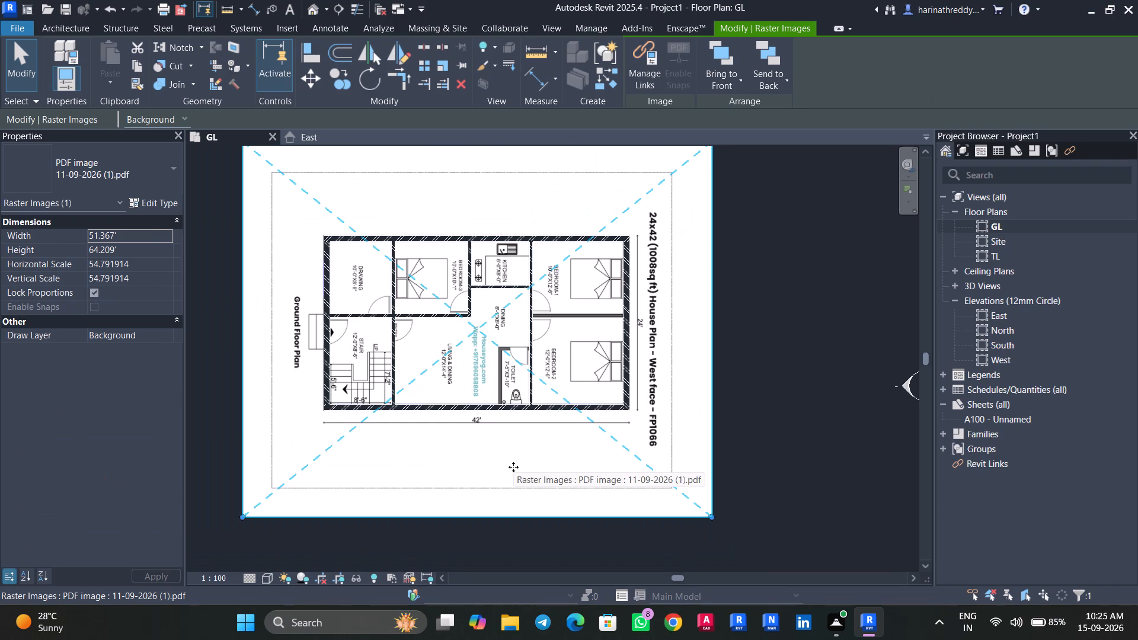
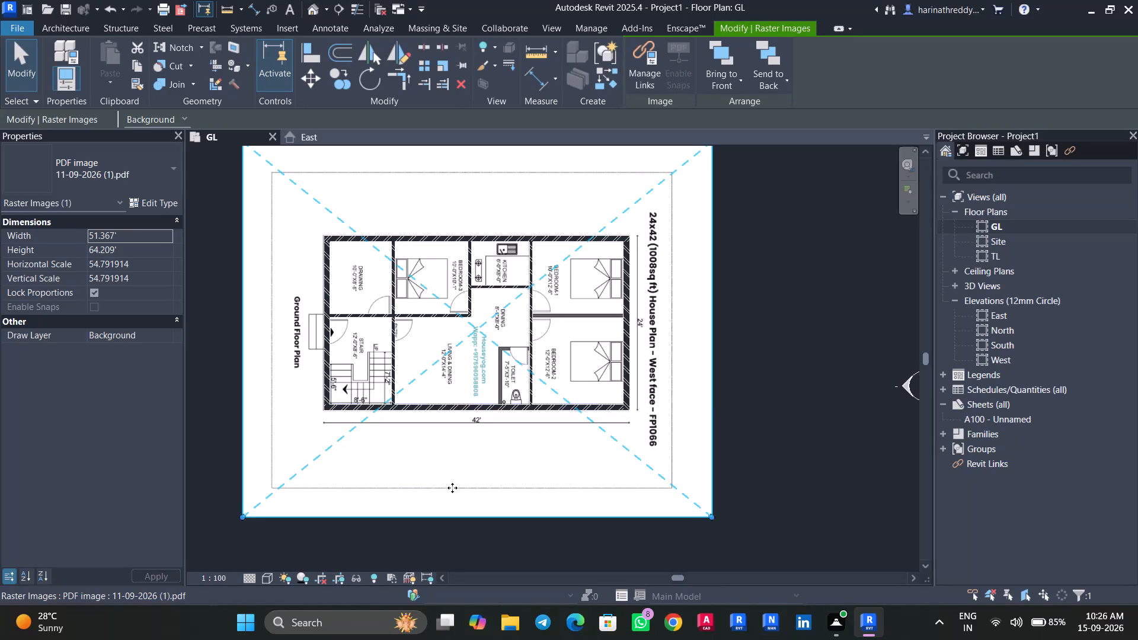
Draw an inner wall about 8.3 ft long between the living area and toilet, from the south outer wall to the toilet's north corner.
{"action": "scroll", "coordinate": [494, 347], "scroll_direction": "up", "scroll_amount": 5}
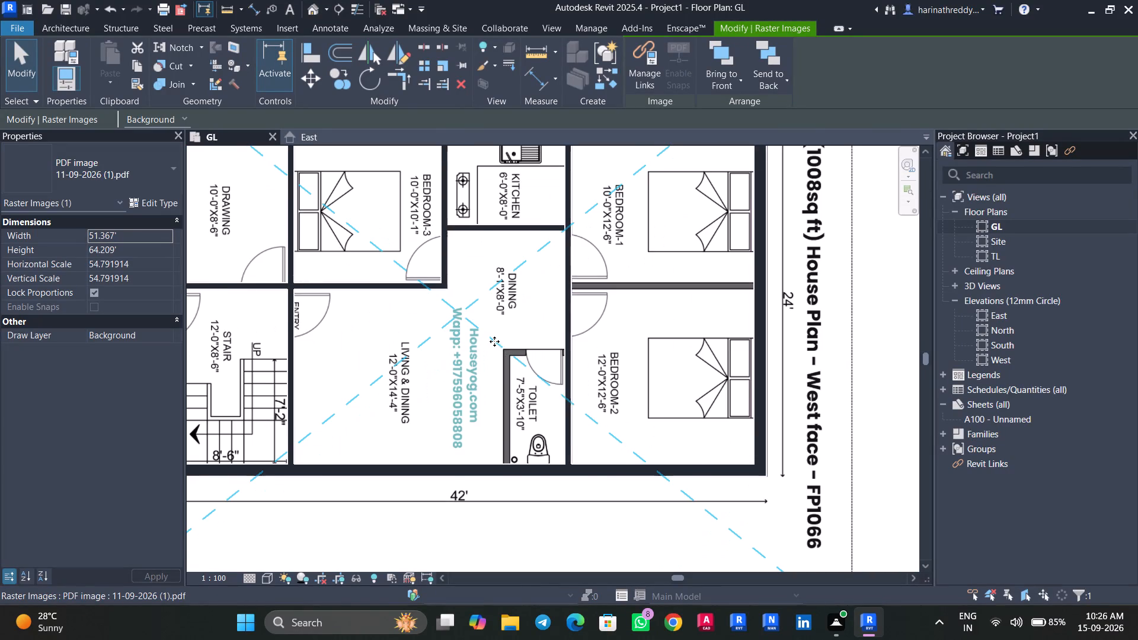
{"action": "key", "text": "w"}
{"action": "key", "text": "a"}
{"action": "scroll", "coordinate": [514, 362], "scroll_direction": "down", "scroll_amount": 1}
{"action": "scroll", "coordinate": [514, 362], "scroll_direction": "up", "scroll_amount": 4}
{"action": "scroll", "coordinate": [536, 456], "scroll_direction": "up", "scroll_amount": 1}
{"action": "middle_click_drag", "start_coordinate": [536, 454], "coordinate": [568, 387]}
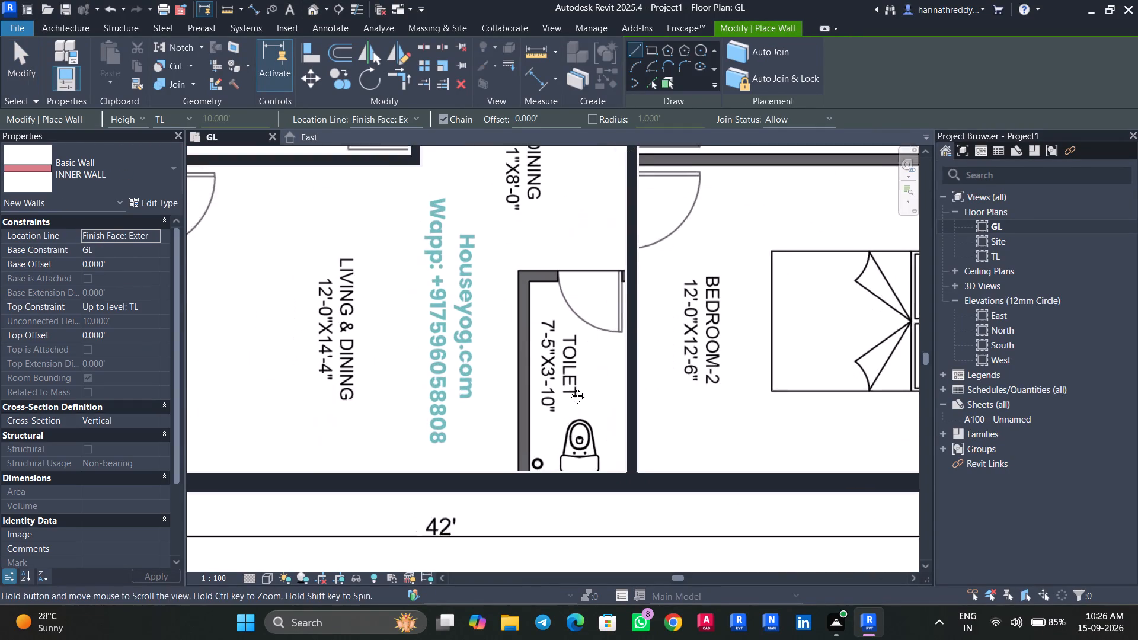
{"action": "middle_click_drag", "start_coordinate": [568, 387], "coordinate": [569, 386]}
{"action": "scroll", "coordinate": [523, 467], "scroll_direction": "up", "scroll_amount": 9}
{"action": "left_click", "coordinate": [528, 455]}
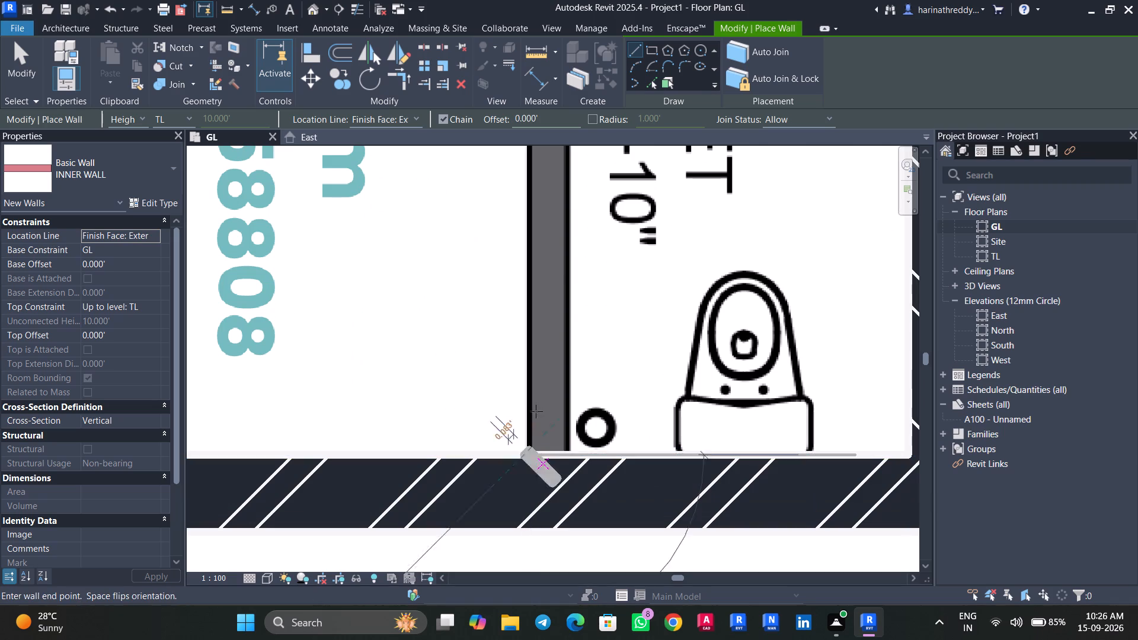
{"action": "middle_click_drag", "start_coordinate": [518, 186], "coordinate": [423, 580]}
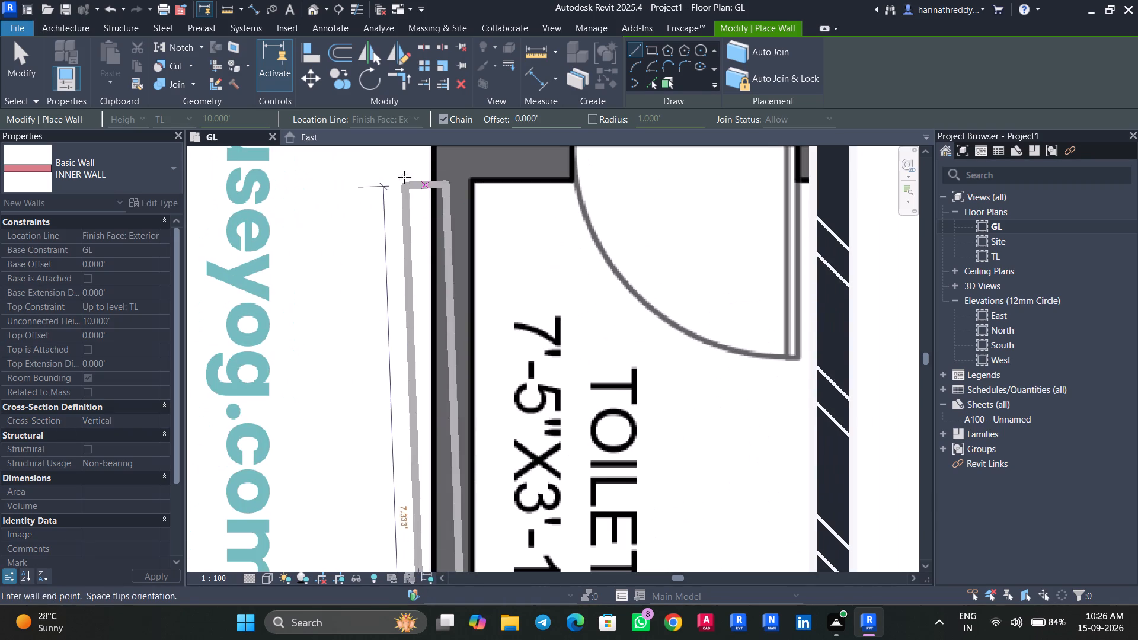
{"action": "middle_click_drag", "start_coordinate": [424, 168], "coordinate": [425, 350]}
{"action": "scroll", "coordinate": [425, 350], "scroll_direction": "up", "scroll_amount": 1}
{"action": "left_click", "coordinate": [437, 320]}
{"action": "key", "text": "Escape"}
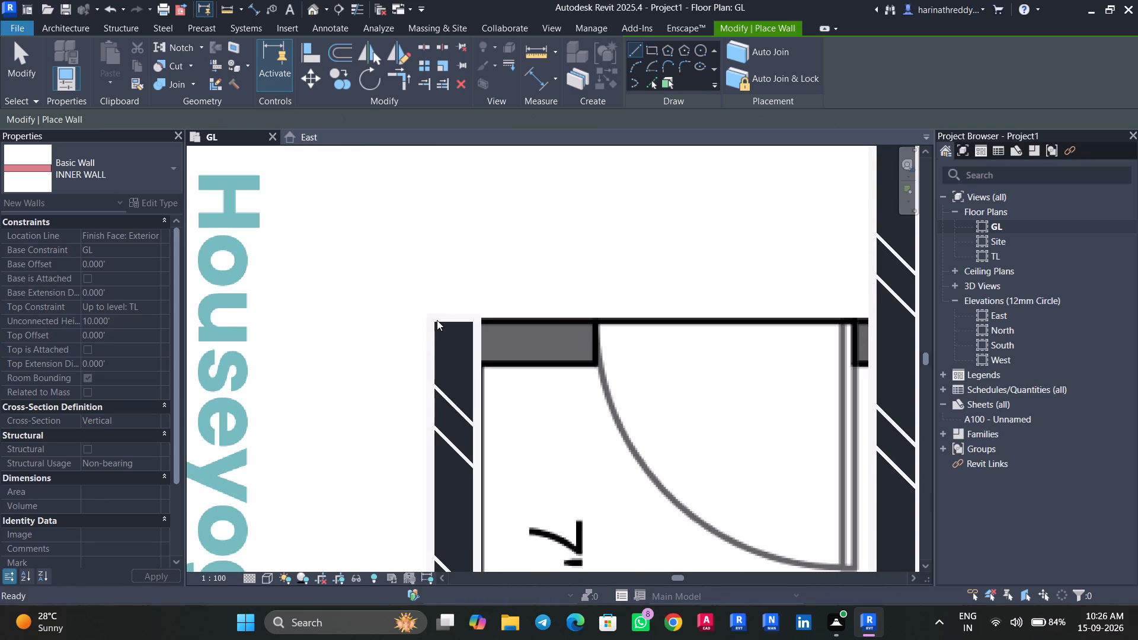
{"action": "key", "text": "Escape"}
{"action": "key", "text": "Escape"}
Nudge the new living/toilet inner wall slightly toward the toilet.
{"action": "left_click", "coordinate": [443, 346]}
{"action": "key", "text": "Right"}
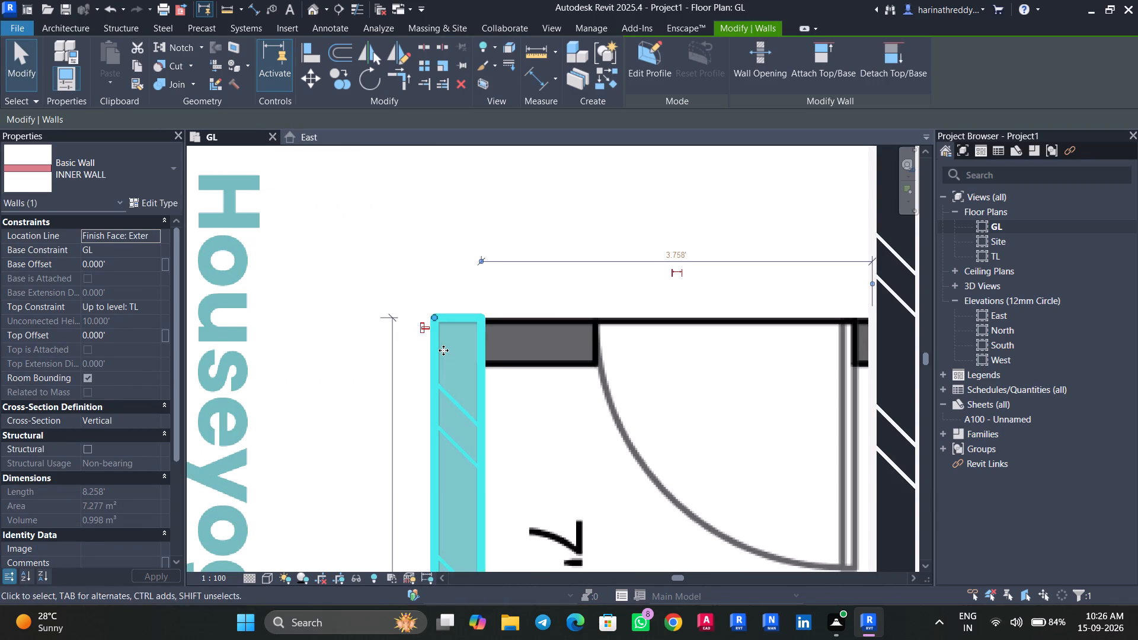
{"action": "key", "text": "Escape"}
Draw an inner wall about 3.75 ft long along the toilet's north side, joining the living/toilet wall to the toilet/Bedroom-2 wall.
{"action": "type", "text": "WA"}
{"action": "scroll", "coordinate": [692, 459], "scroll_direction": "down", "scroll_amount": 7}
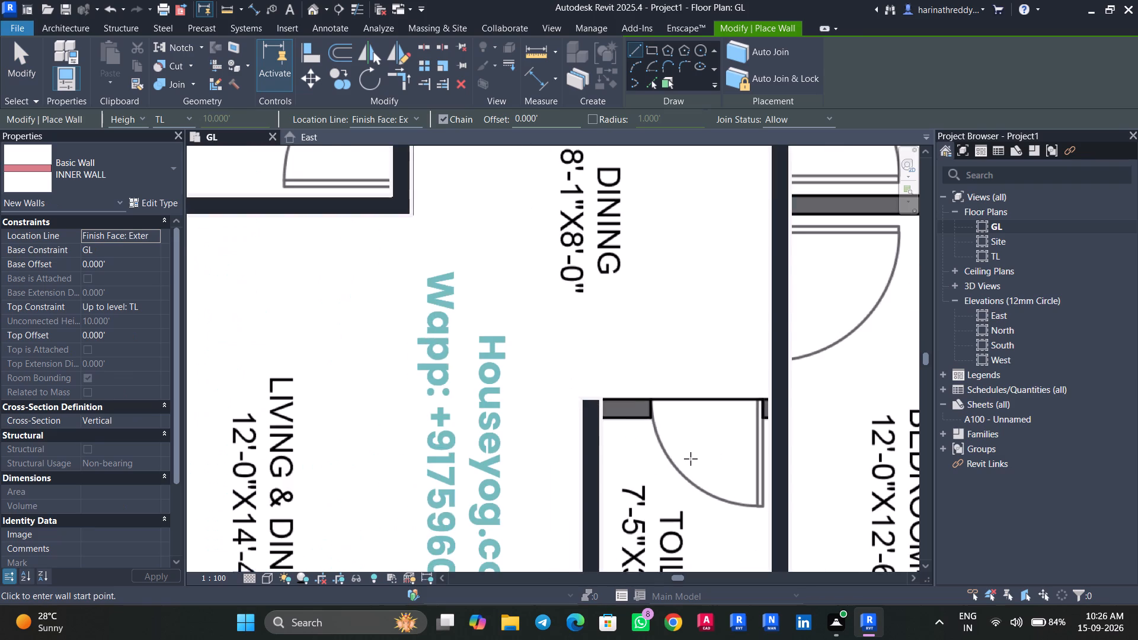
{"action": "scroll", "coordinate": [622, 415], "scroll_direction": "up", "scroll_amount": 1}
{"action": "scroll", "coordinate": [622, 415], "scroll_direction": "down", "scroll_amount": 1}
{"action": "scroll", "coordinate": [622, 415], "scroll_direction": "up", "scroll_amount": 4}
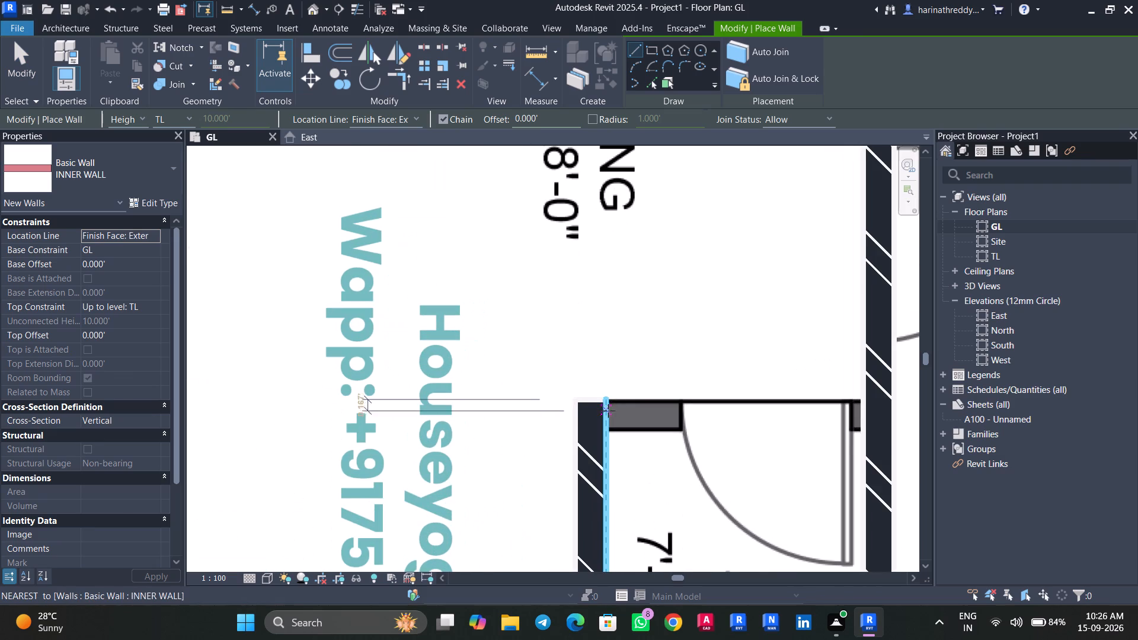
{"action": "left_click", "coordinate": [609, 402]}
{"action": "middle_click_drag", "start_coordinate": [737, 395], "coordinate": [581, 395]}
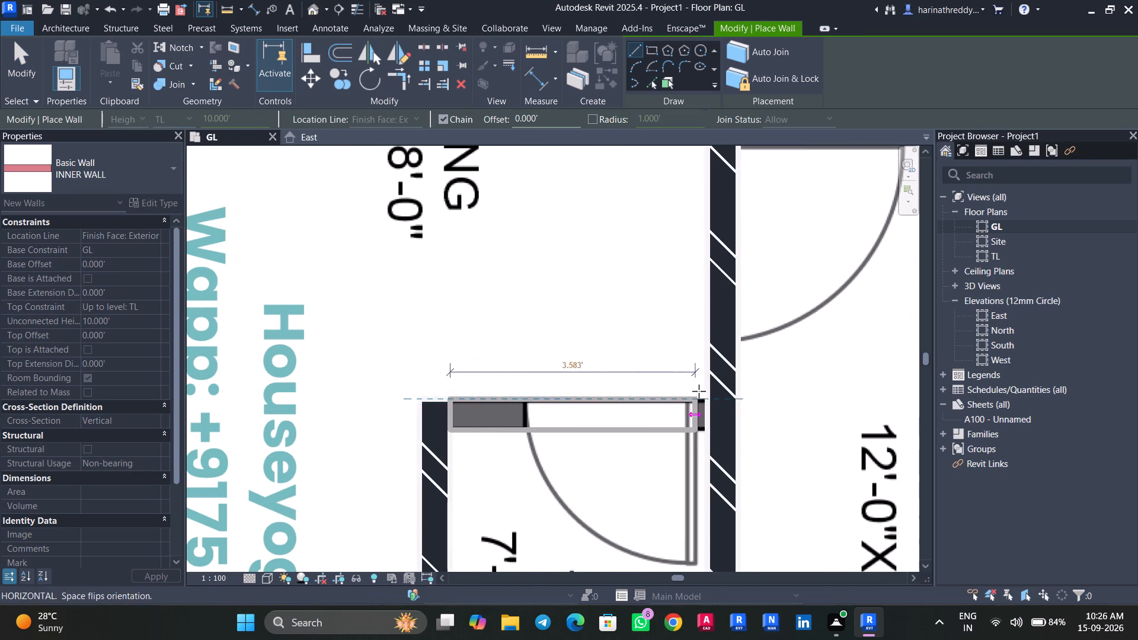
{"action": "left_click", "coordinate": [707, 399]}
{"action": "key", "text": "Escape"}
{"action": "key", "text": "Escape"}
{"action": "key", "text": "Escape"}
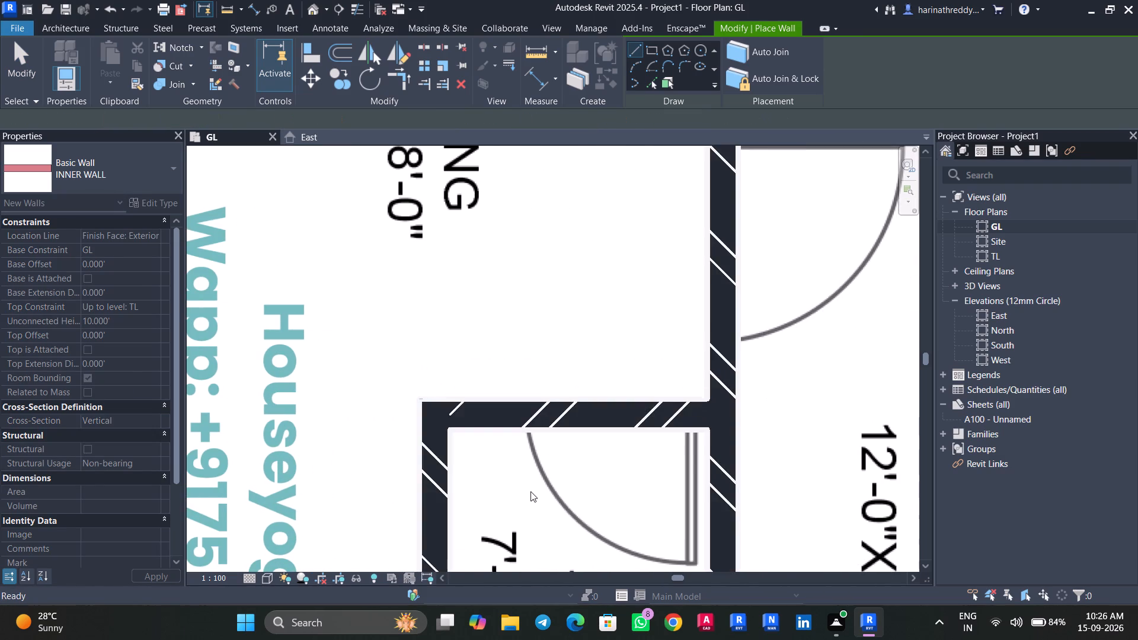
Draw an inner wall about 12.4 ft long between Bedroom-1 and Bedroom-2, from the east outer wall to the dining/bedroom wall, placed over the plan's wall.
{"action": "scroll", "coordinate": [533, 491], "scroll_direction": "down", "scroll_amount": 10}
{"action": "scroll", "coordinate": [535, 490], "scroll_direction": "up", "scroll_amount": 1}
{"action": "scroll", "coordinate": [535, 490], "scroll_direction": "down", "scroll_amount": 2}
{"action": "middle_click_drag", "start_coordinate": [504, 428], "coordinate": [626, 441]}
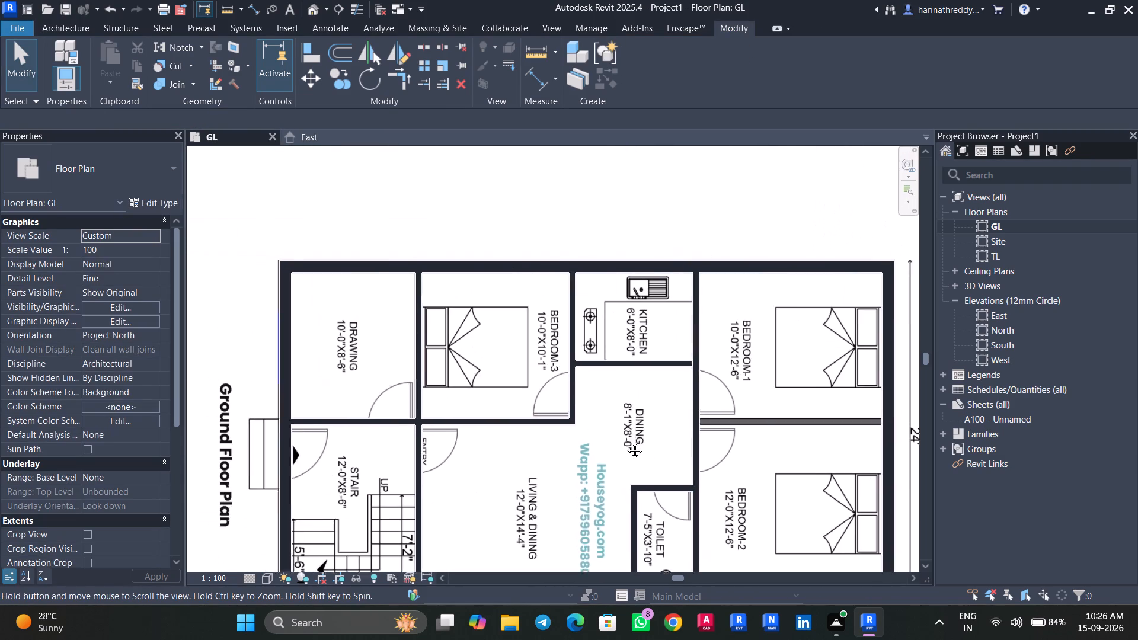
{"action": "middle_click_drag", "start_coordinate": [626, 441], "coordinate": [469, 323]}
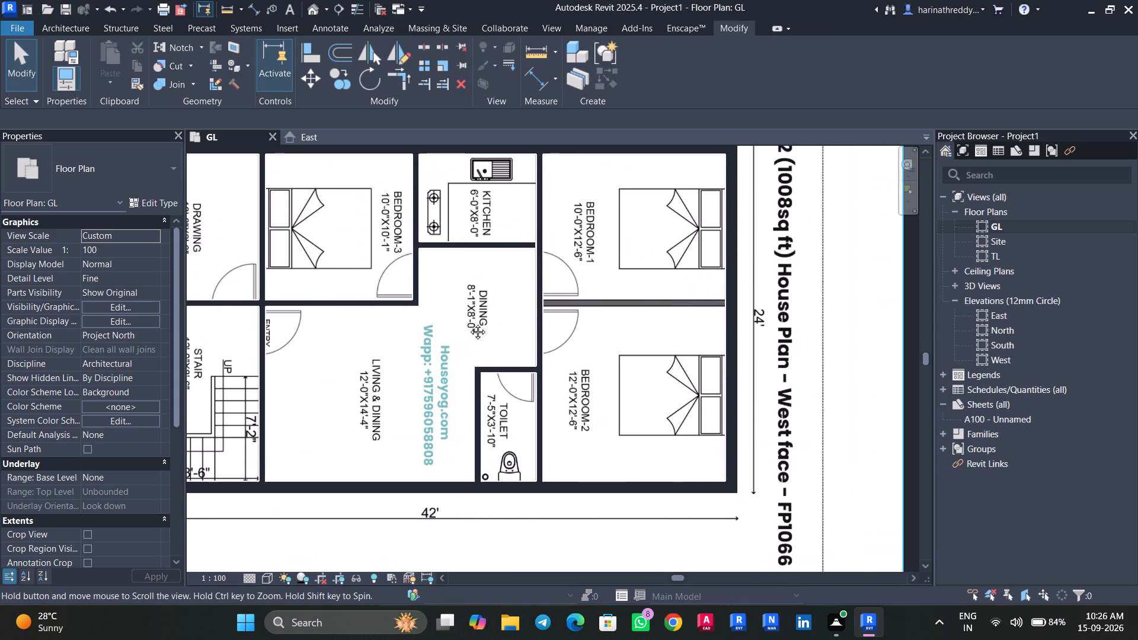
{"action": "middle_click_drag", "start_coordinate": [469, 323], "coordinate": [451, 345]}
{"action": "type", "text": "WA"}
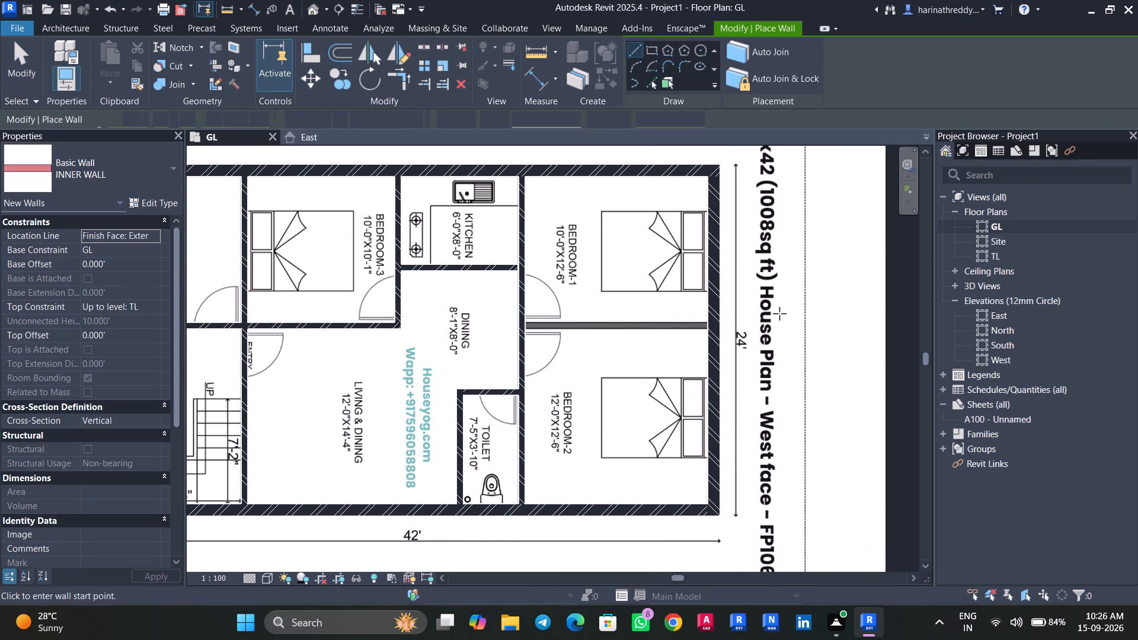
{"action": "scroll", "coordinate": [722, 316], "scroll_direction": "up", "scroll_amount": 7}
{"action": "scroll", "coordinate": [675, 326], "scroll_direction": "down", "scroll_amount": 1}
{"action": "scroll", "coordinate": [675, 326], "scroll_direction": "up", "scroll_amount": 2}
{"action": "left_click", "coordinate": [700, 329]}
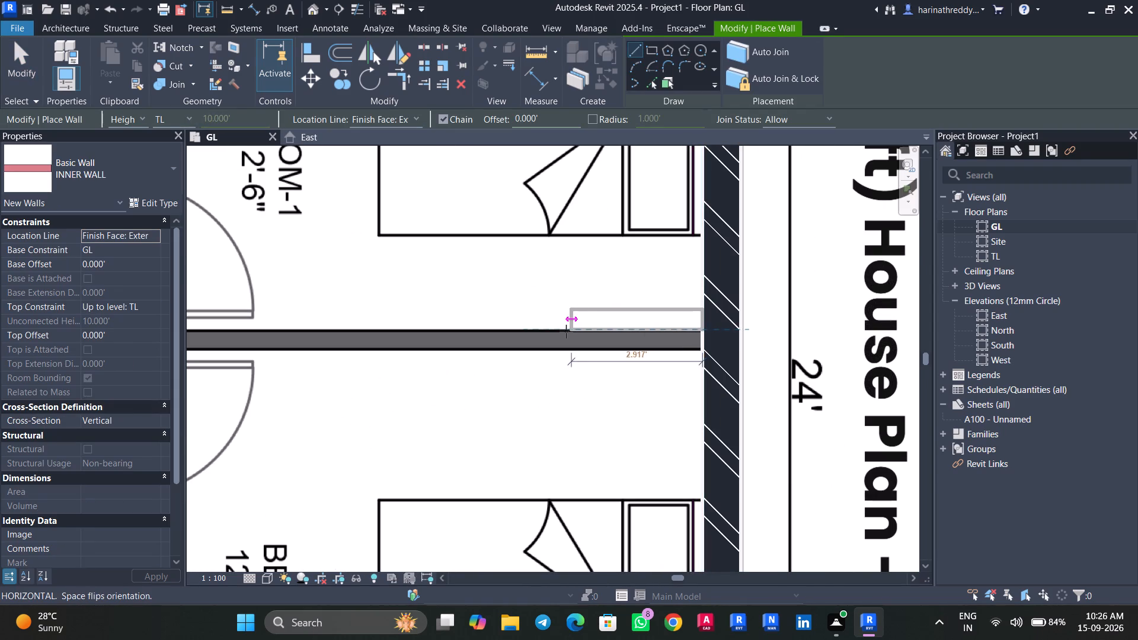
{"action": "key", "text": "space"}
{"action": "middle_click_drag", "start_coordinate": [550, 337], "coordinate": [938, 343]}
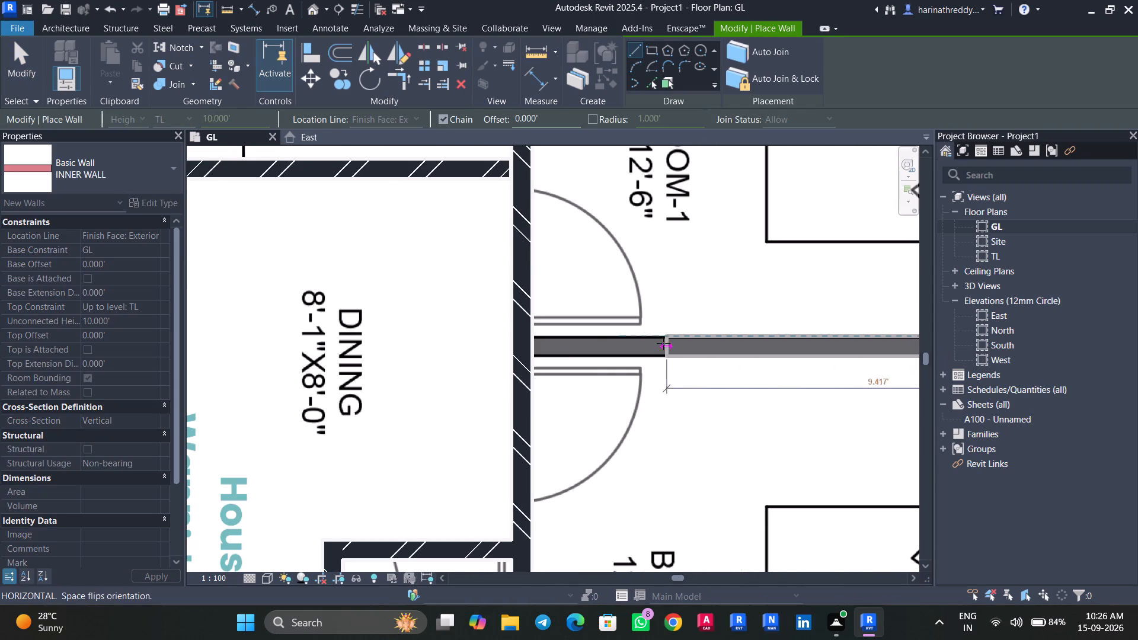
{"action": "left_click", "coordinate": [529, 340]}
{"action": "key", "text": "Escape"}
{"action": "key", "text": "Escape"}
{"action": "key", "text": "Escape"}
{"action": "left_click", "coordinate": [554, 345]}
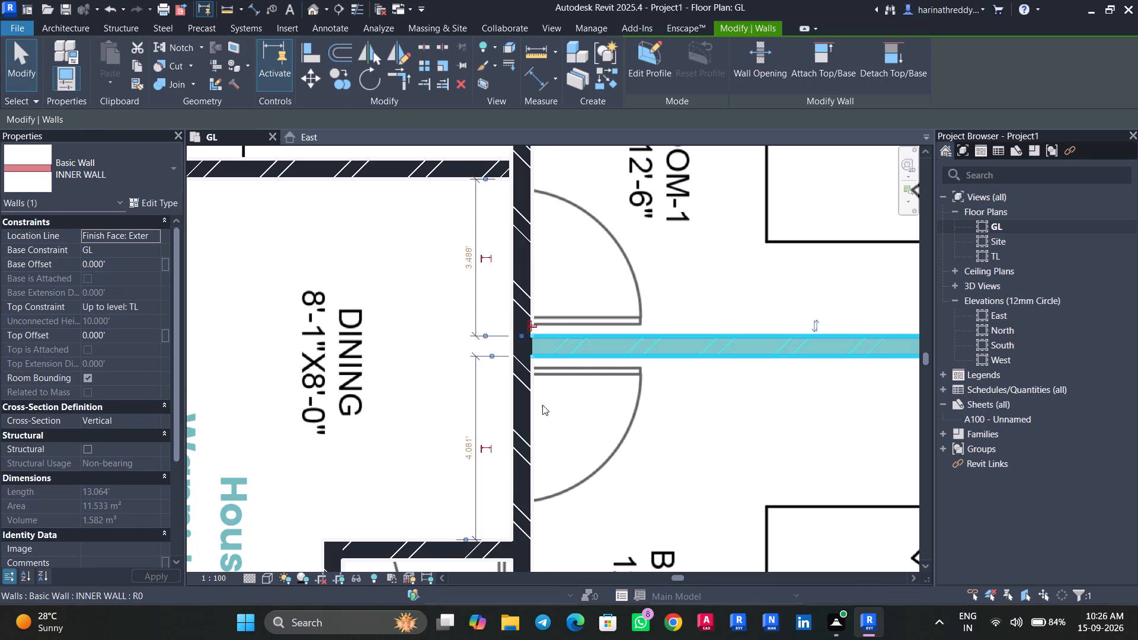
{"action": "scroll", "coordinate": [543, 408], "scroll_direction": "down", "scroll_amount": 10}
{"action": "key", "text": "Escape"}
{"action": "key", "text": "Escape"}
{"action": "scroll", "coordinate": [458, 408], "scroll_direction": "up", "scroll_amount": 8}
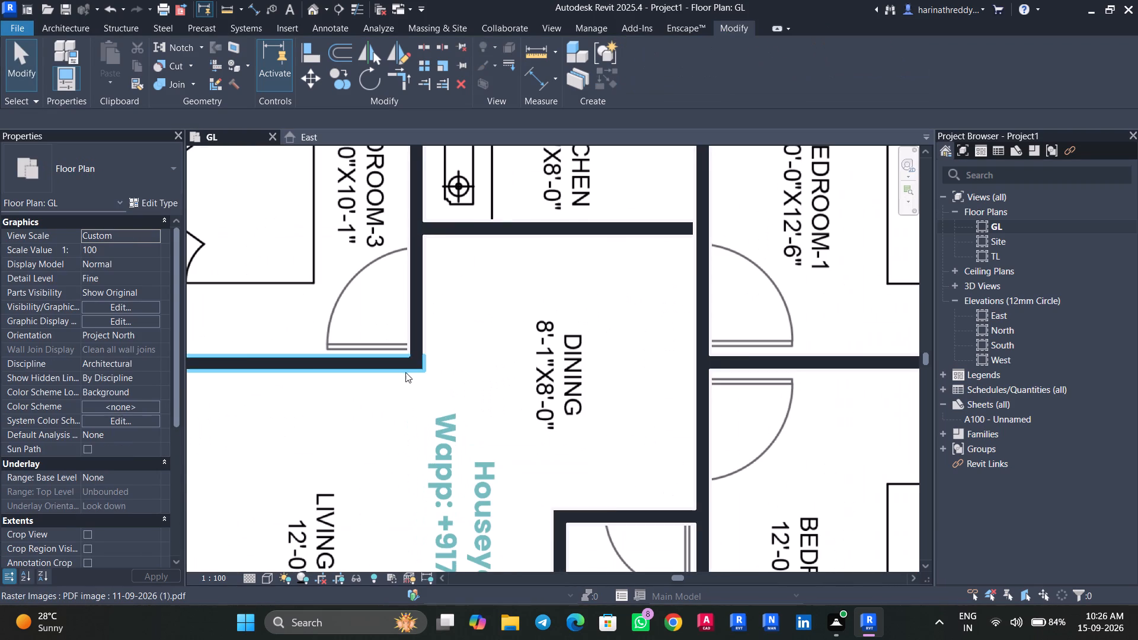
{"action": "left_click", "coordinate": [390, 361]}
{"action": "key", "text": "Escape"}
{"action": "key", "text": "Escape"}
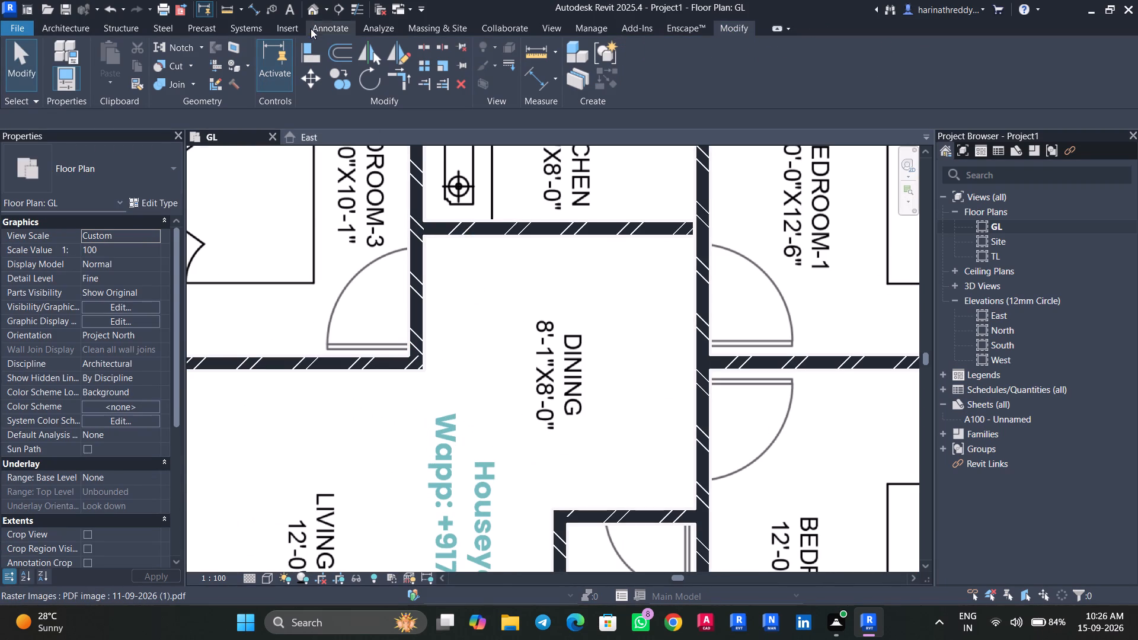
Open the 3D view at Fine detail and display the walls with their textured brick materials.
{"action": "left_click", "coordinate": [314, 9]}
{"action": "scroll", "coordinate": [425, 491], "scroll_direction": "up", "scroll_amount": 5}
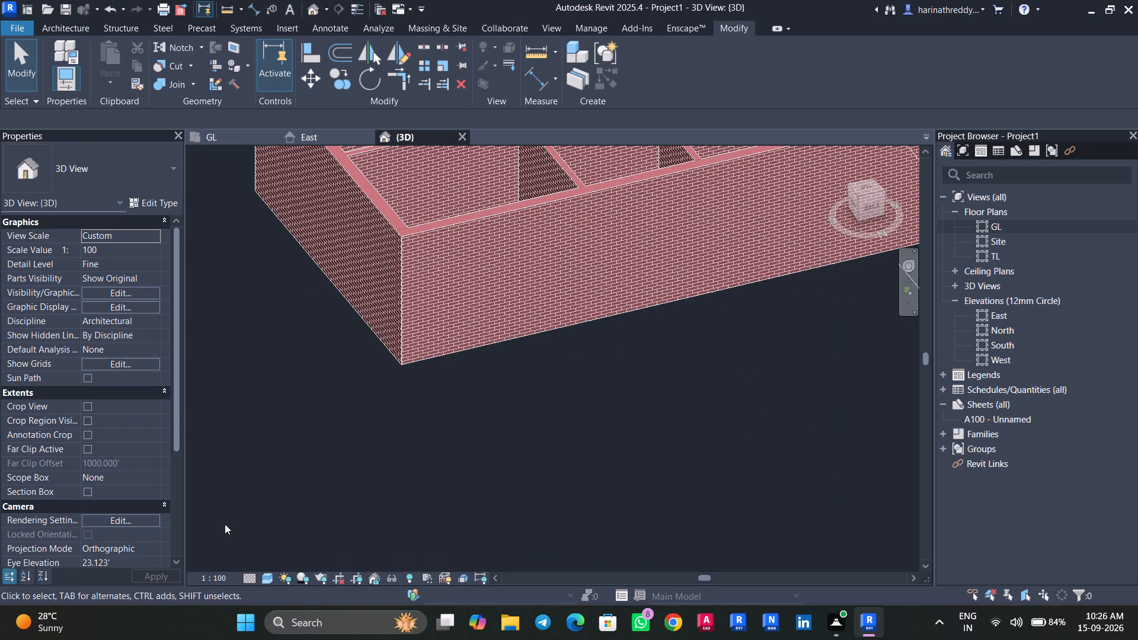
{"action": "left_click", "coordinate": [240, 580]}
{"action": "left_click", "coordinate": [245, 576]}
{"action": "left_click", "coordinate": [257, 560]}
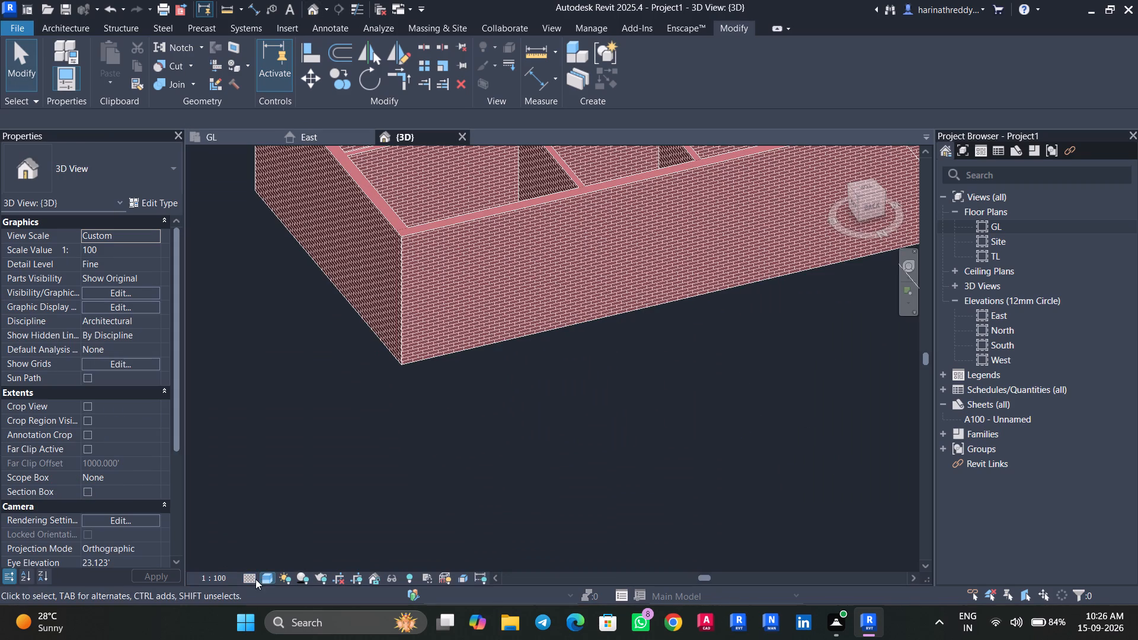
{"action": "left_click", "coordinate": [254, 579]}
{"action": "left_click", "coordinate": [260, 565]}
{"action": "left_click", "coordinate": [268, 580]}
{"action": "left_click", "coordinate": [273, 563]}
{"action": "middle_click_drag", "start_coordinate": [396, 444], "coordinate": [352, 572]}
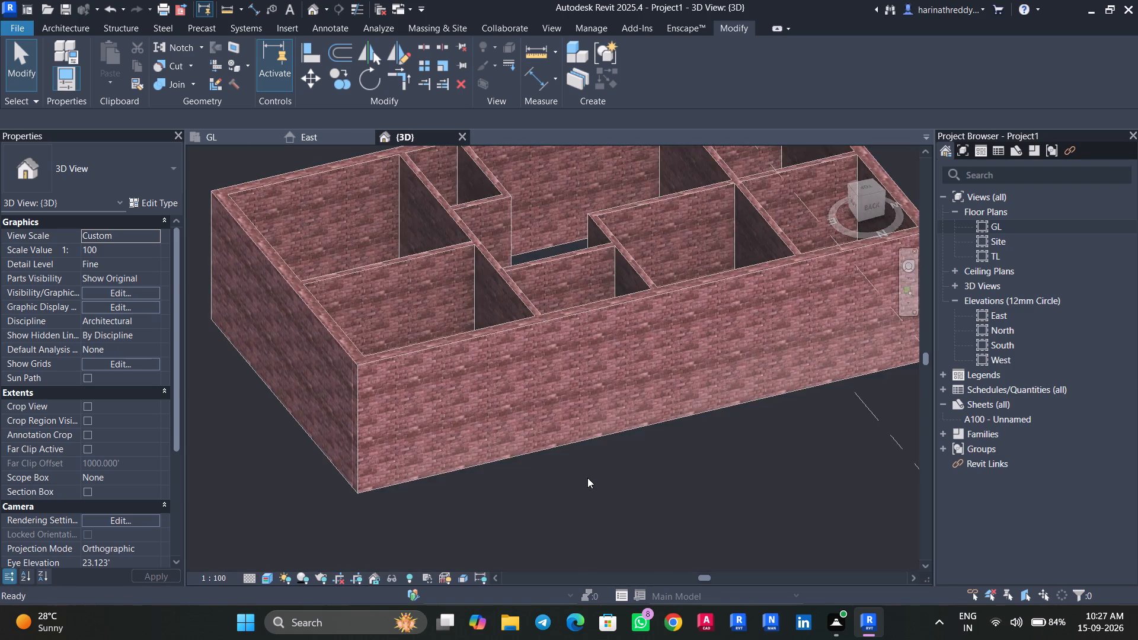
{"action": "scroll", "coordinate": [587, 477], "scroll_direction": "down", "scroll_amount": 3}
{"action": "middle_click_drag", "start_coordinate": [587, 477], "coordinate": [485, 505]}
{"action": "scroll", "coordinate": [485, 505], "scroll_direction": "down", "scroll_amount": 1}
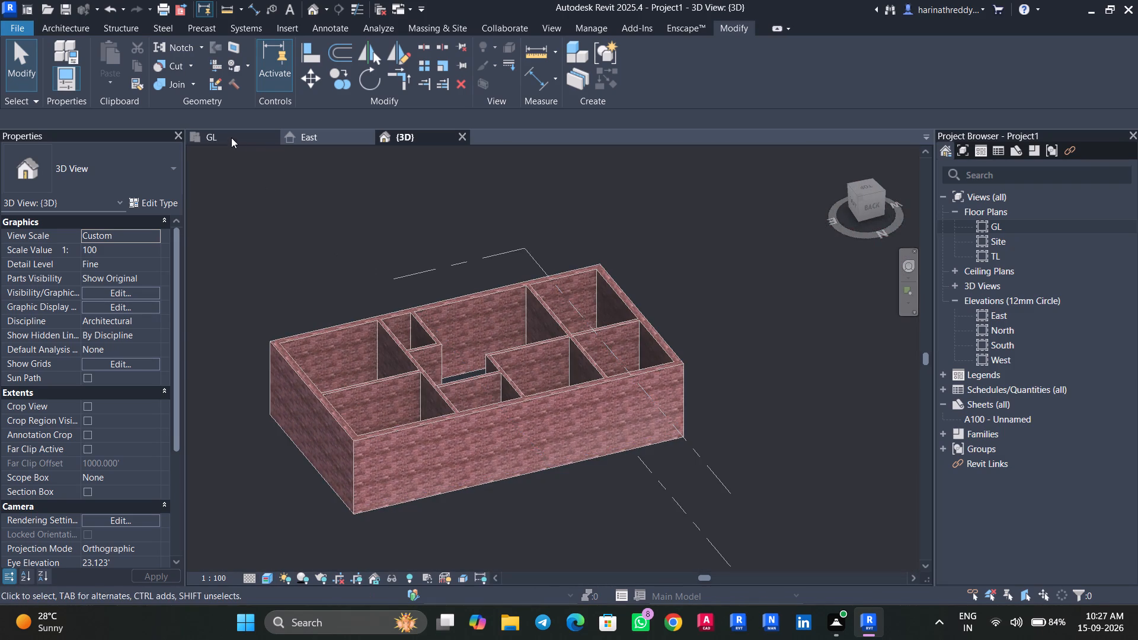
Return to the GL floor plan and set the plan PDF's draw layer to Foreground.
{"action": "left_click", "coordinate": [231, 137]}
{"action": "scroll", "coordinate": [512, 467], "scroll_direction": "down", "scroll_amount": 6}
{"action": "scroll", "coordinate": [512, 467], "scroll_direction": "up", "scroll_amount": 1}
{"action": "scroll", "coordinate": [512, 467], "scroll_direction": "down", "scroll_amount": 1}
{"action": "middle_click_drag", "start_coordinate": [478, 503], "coordinate": [478, 503]}
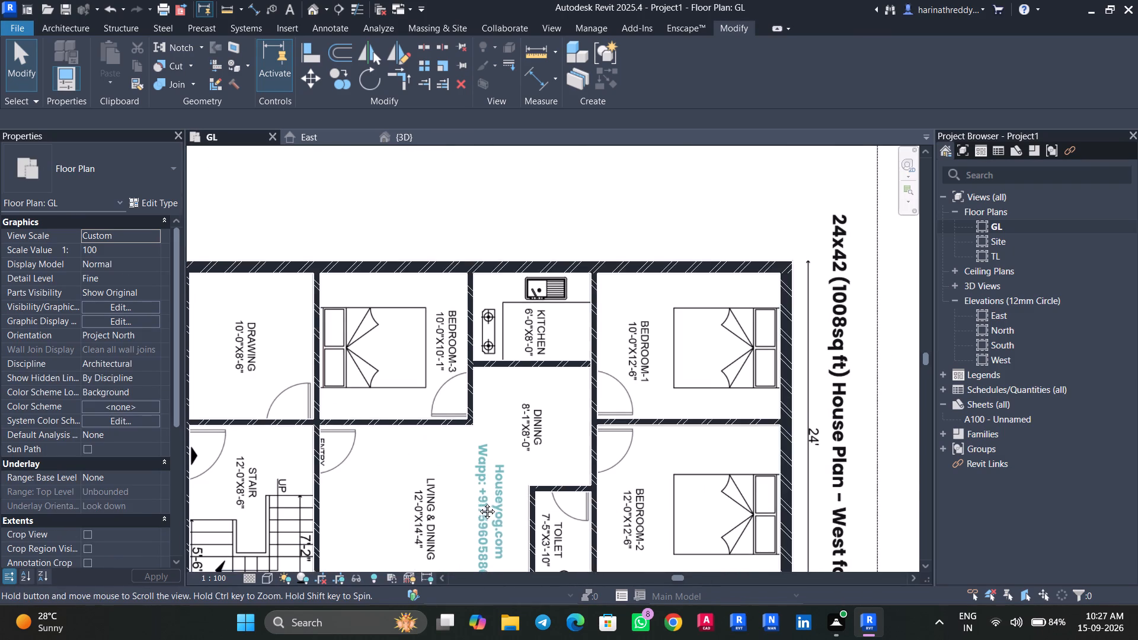
{"action": "middle_click_drag", "start_coordinate": [478, 503], "coordinate": [552, 409]}
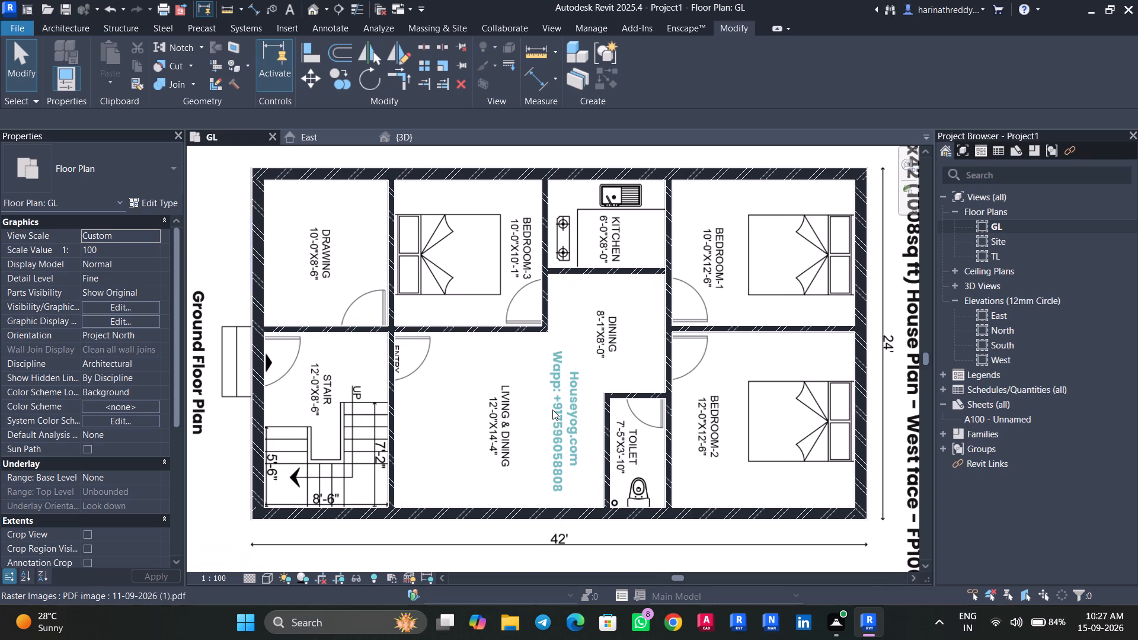
{"action": "scroll", "coordinate": [322, 452], "scroll_direction": "up", "scroll_amount": 4}
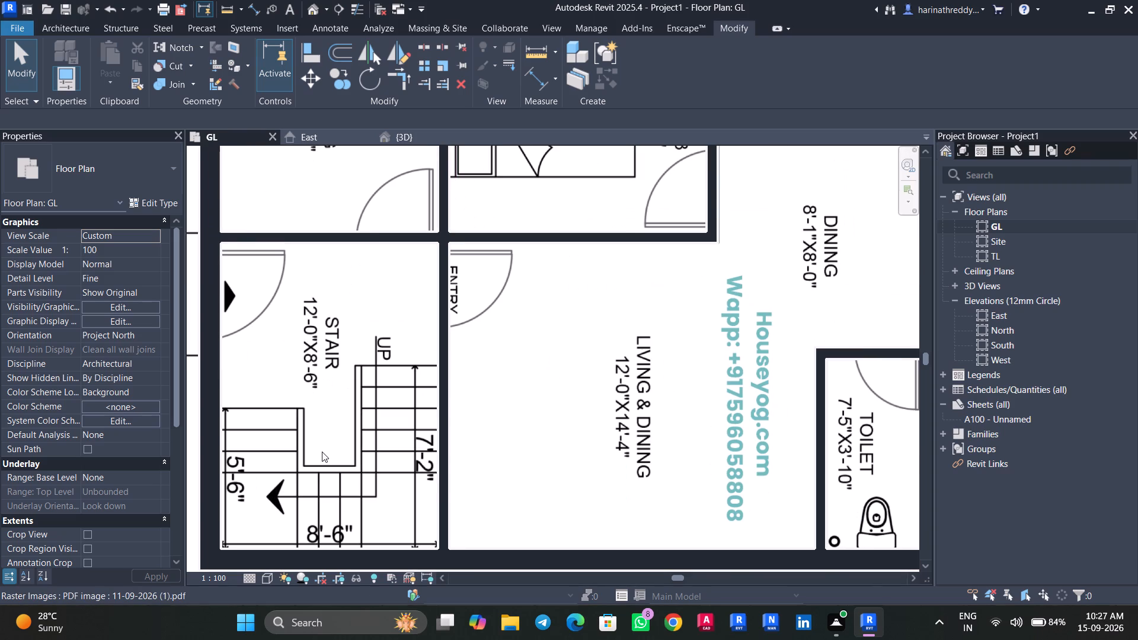
{"action": "scroll", "coordinate": [322, 452], "scroll_direction": "down", "scroll_amount": 4}
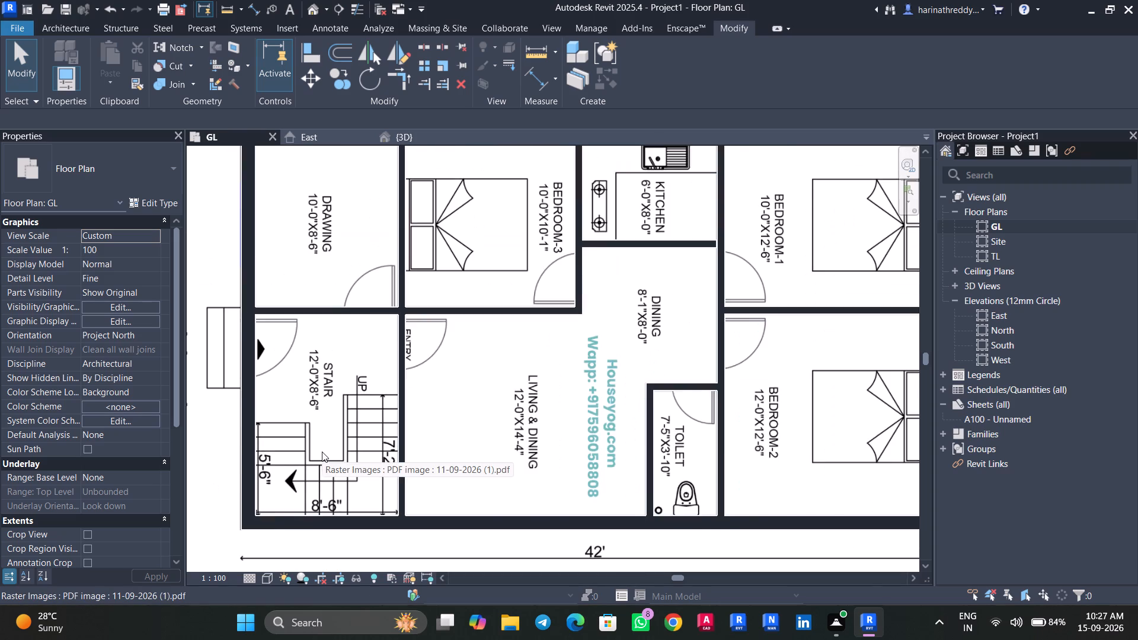
{"action": "left_click", "coordinate": [312, 450]}
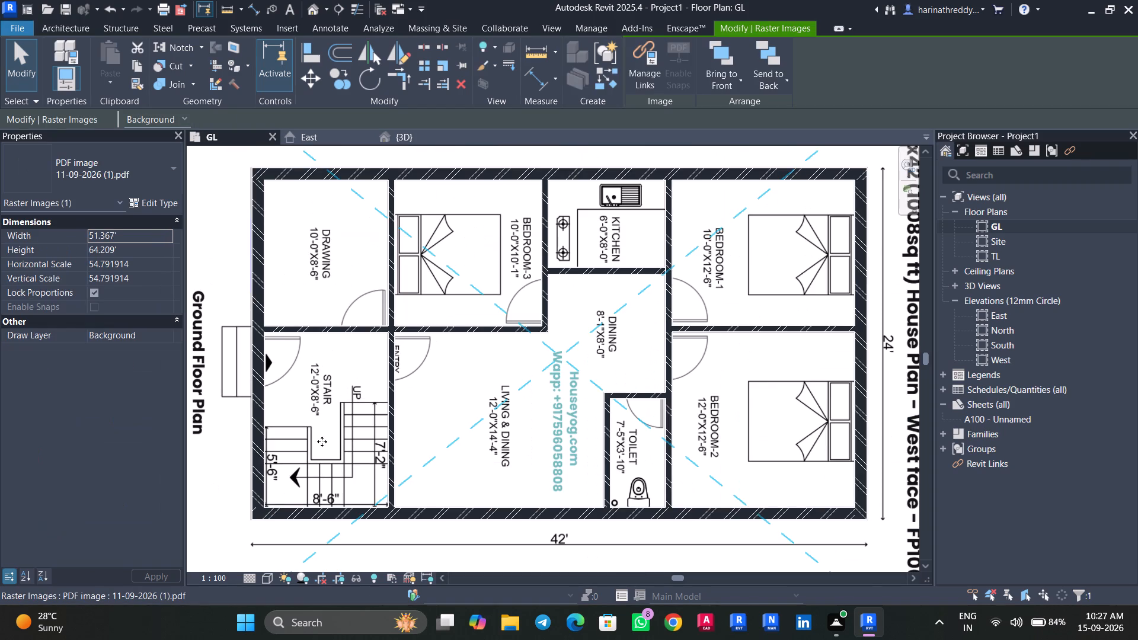
{"action": "left_click", "coordinate": [162, 333]}
{"action": "left_click", "coordinate": [130, 361]}
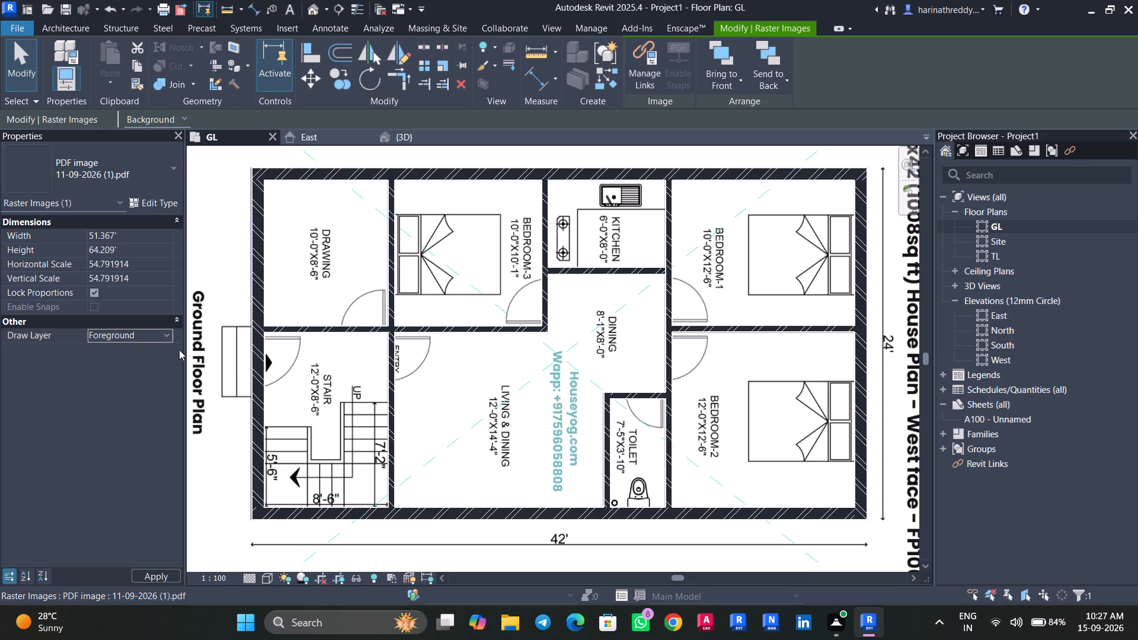
{"action": "scroll", "coordinate": [360, 235], "scroll_direction": "up", "scroll_amount": 6}
{"action": "middle_click_drag", "start_coordinate": [348, 247], "coordinate": [381, 423]}
{"action": "key", "text": "Escape"}
Measure the width of the drawing room's north window on the plan PDF, using the Scale command's picked points.
{"action": "left_click", "coordinate": [338, 361]}
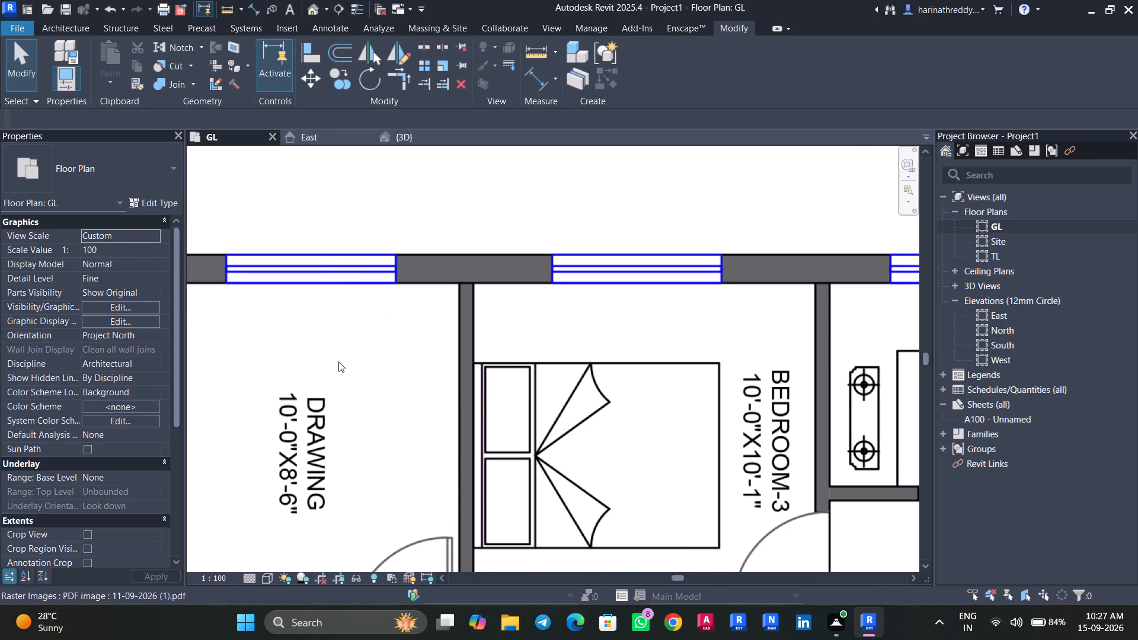
{"action": "left_click", "coordinate": [443, 66]}
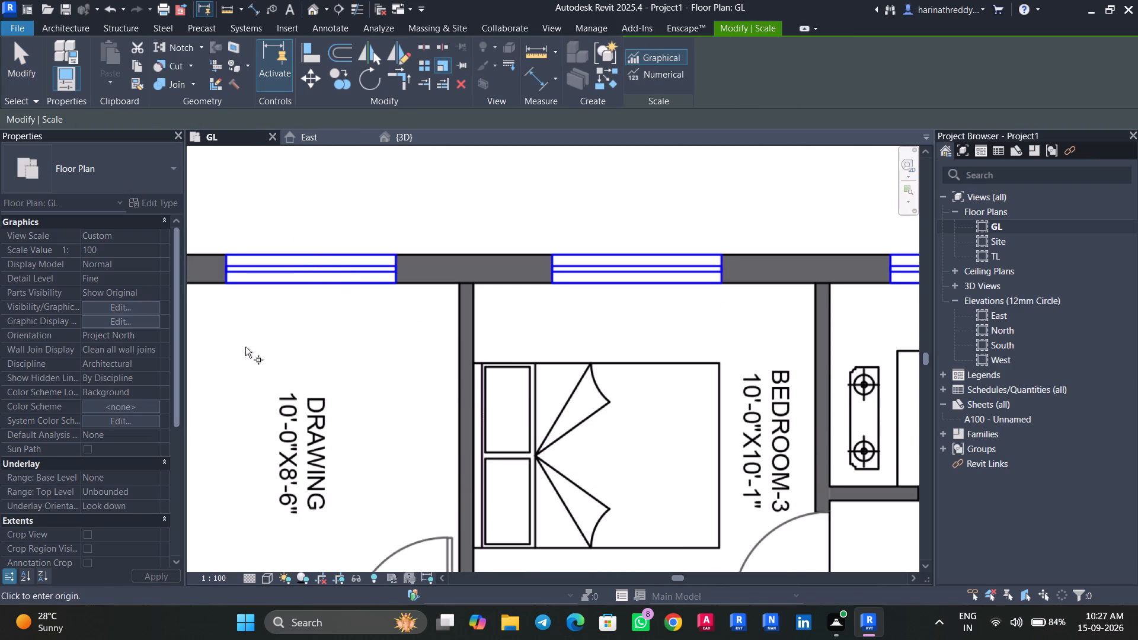
{"action": "scroll", "coordinate": [220, 271], "scroll_direction": "up", "scroll_amount": 8}
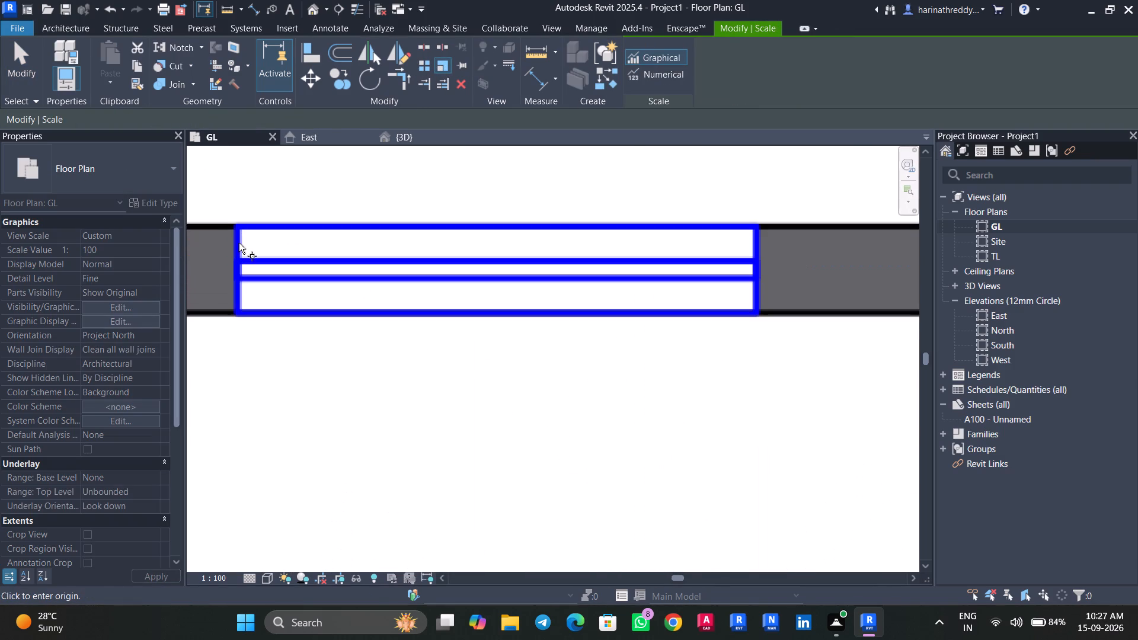
{"action": "left_click", "coordinate": [237, 239]}
{"action": "middle_click_drag", "start_coordinate": [441, 245], "coordinate": [309, 284]}
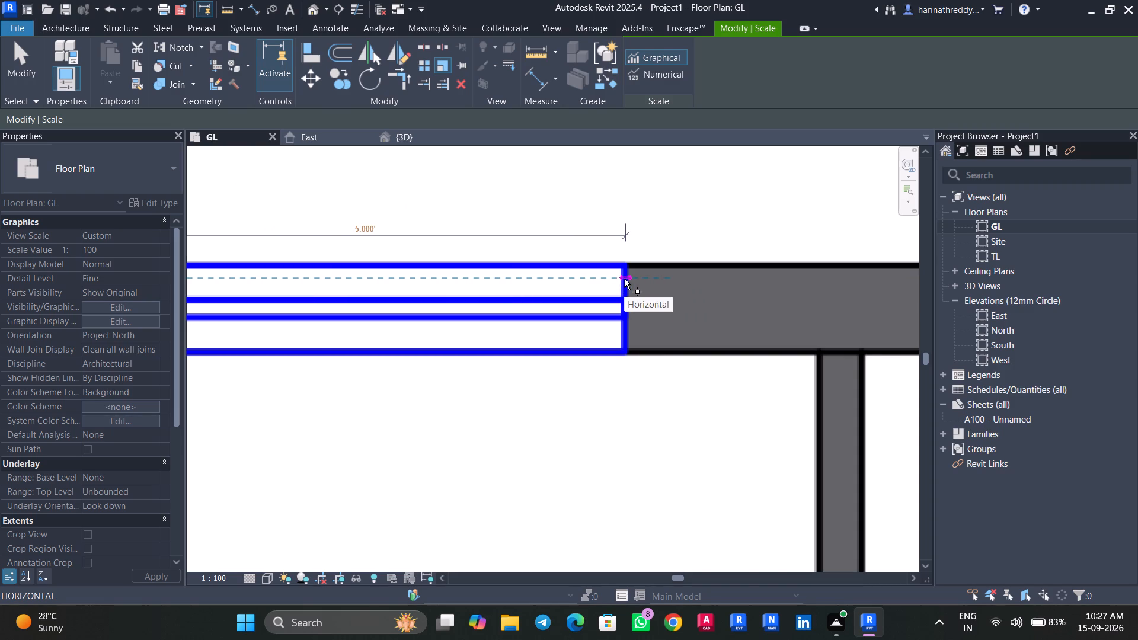
{"action": "scroll", "coordinate": [624, 279], "scroll_direction": "down", "scroll_amount": 13}
{"action": "middle_click_drag", "start_coordinate": [624, 279], "coordinate": [388, 277]}
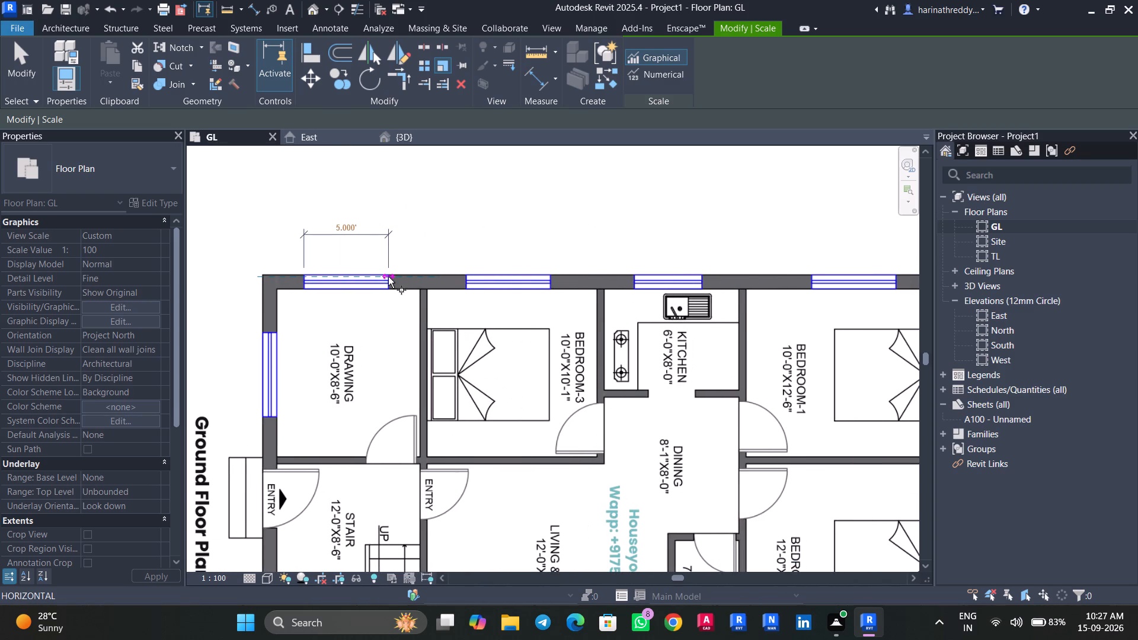
{"action": "key", "text": "Escape"}
Measure the width of the kitchen's north window on the plan PDF, using the Scale command's picked points.
{"action": "left_click", "coordinate": [630, 329]}
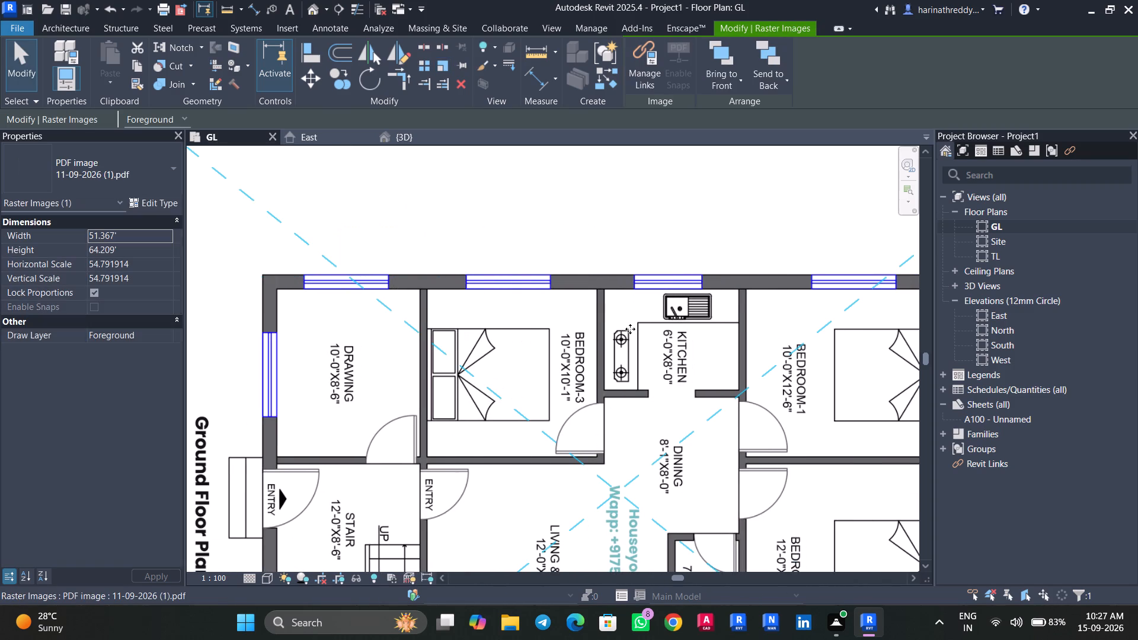
{"action": "left_click", "coordinate": [437, 66]}
{"action": "scroll", "coordinate": [642, 308], "scroll_direction": "up", "scroll_amount": 4}
{"action": "middle_click_drag", "start_coordinate": [629, 293], "coordinate": [434, 373]}
{"action": "scroll", "coordinate": [427, 339], "scroll_direction": "up", "scroll_amount": 2}
{"action": "scroll", "coordinate": [427, 339], "scroll_direction": "down", "scroll_amount": 1}
{"action": "scroll", "coordinate": [427, 339], "scroll_direction": "up", "scroll_amount": 10}
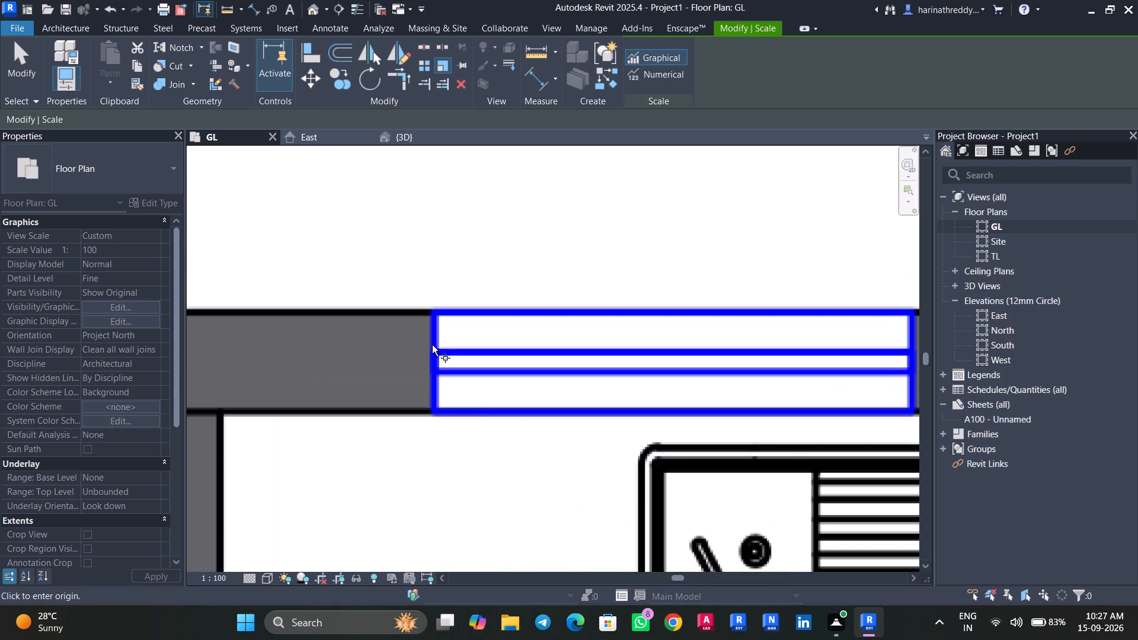
{"action": "left_click", "coordinate": [433, 340]}
{"action": "middle_click_drag", "start_coordinate": [607, 348], "coordinate": [258, 355]}
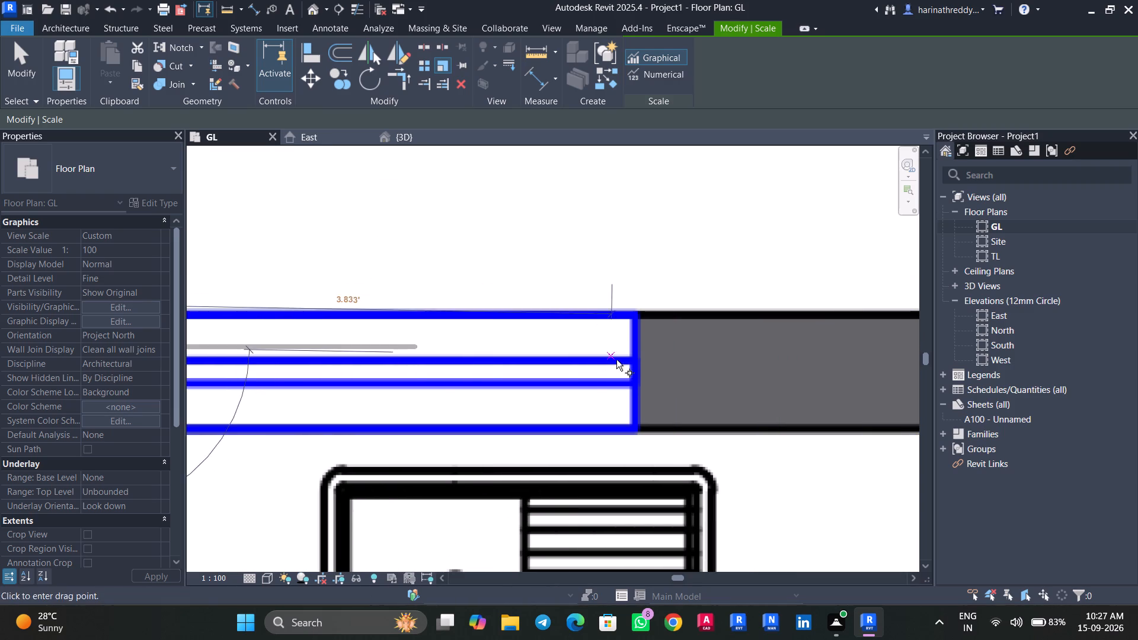
{"action": "scroll", "coordinate": [632, 350], "scroll_direction": "down", "scroll_amount": 5}
{"action": "scroll", "coordinate": [632, 350], "scroll_direction": "up", "scroll_amount": 1}
{"action": "scroll", "coordinate": [632, 350], "scroll_direction": "down", "scroll_amount": 5}
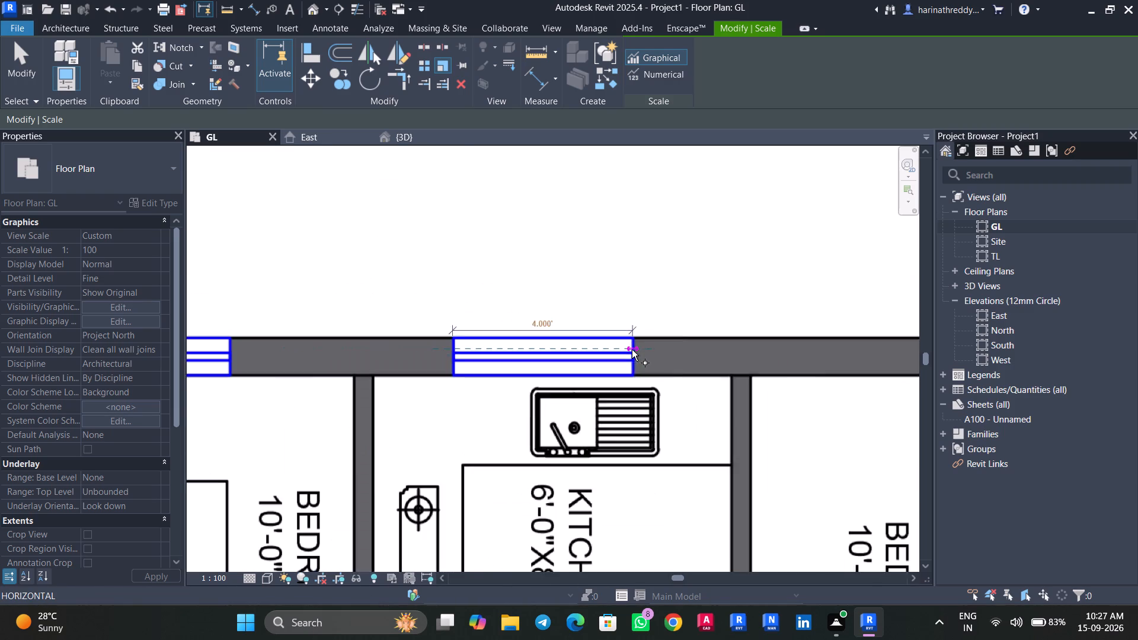
{"action": "scroll", "coordinate": [632, 350], "scroll_direction": "down", "scroll_amount": 9}
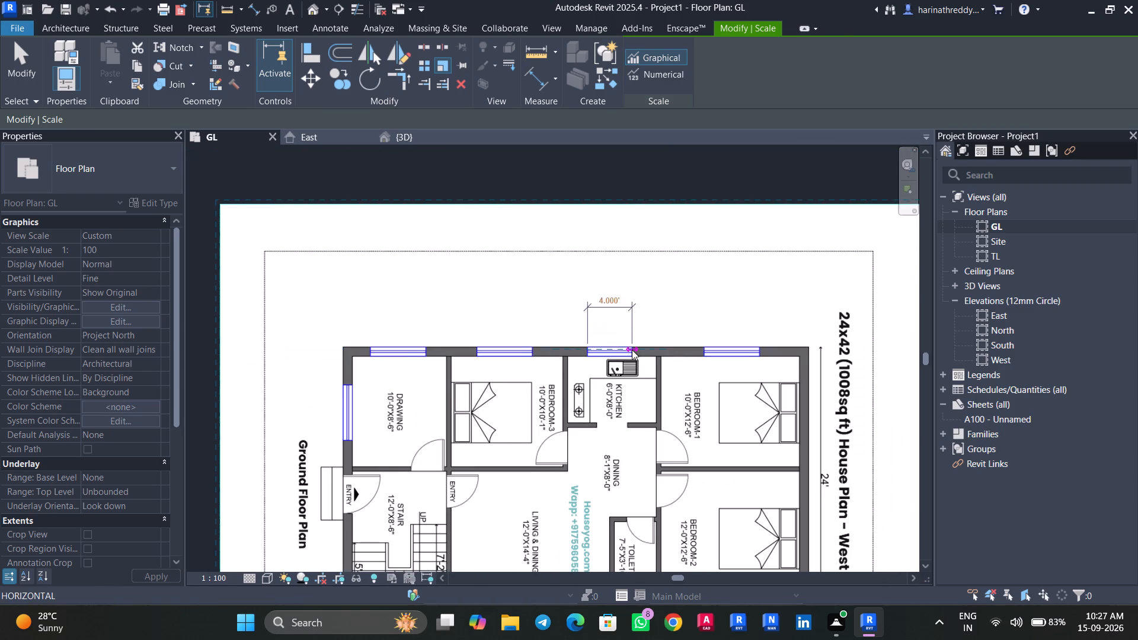
{"action": "key", "text": "Escape"}
Measure the width of Bedroom-1's north window on the plan PDF, using the Scale command's picked points.
{"action": "middle_click_drag", "start_coordinate": [699, 375], "coordinate": [503, 373]}
{"action": "left_click", "coordinate": [514, 373]}
{"action": "left_click", "coordinate": [442, 73]}
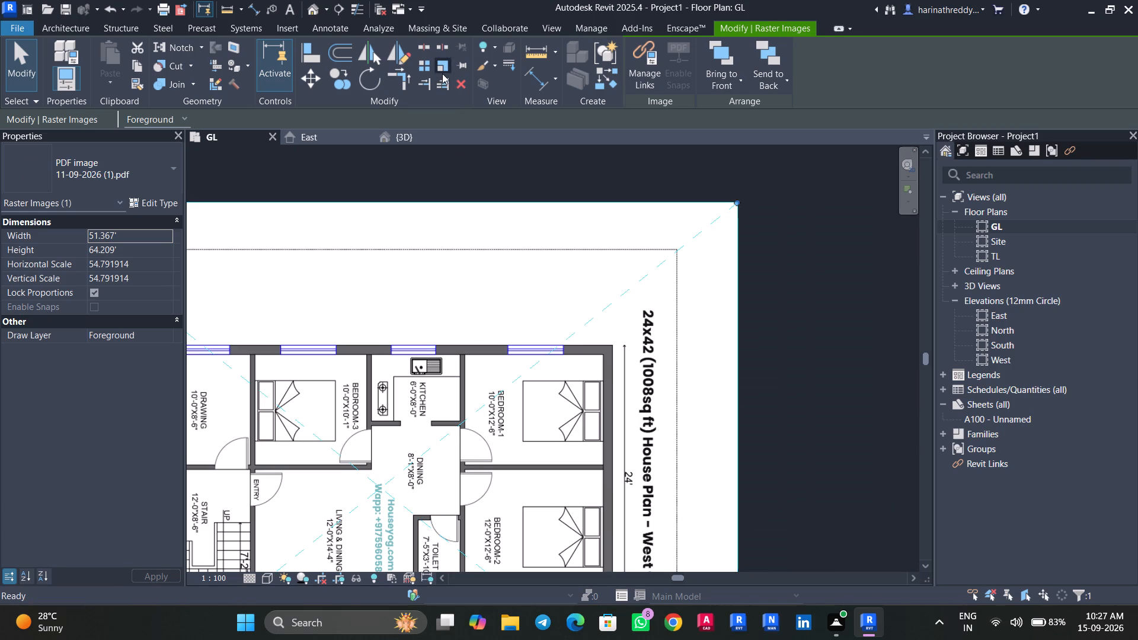
{"action": "scroll", "coordinate": [536, 376], "scroll_direction": "up", "scroll_amount": 8}
{"action": "scroll", "coordinate": [509, 328], "scroll_direction": "down", "scroll_amount": 1}
{"action": "scroll", "coordinate": [509, 328], "scroll_direction": "up", "scroll_amount": 1}
{"action": "scroll", "coordinate": [461, 334], "scroll_direction": "up", "scroll_amount": 4}
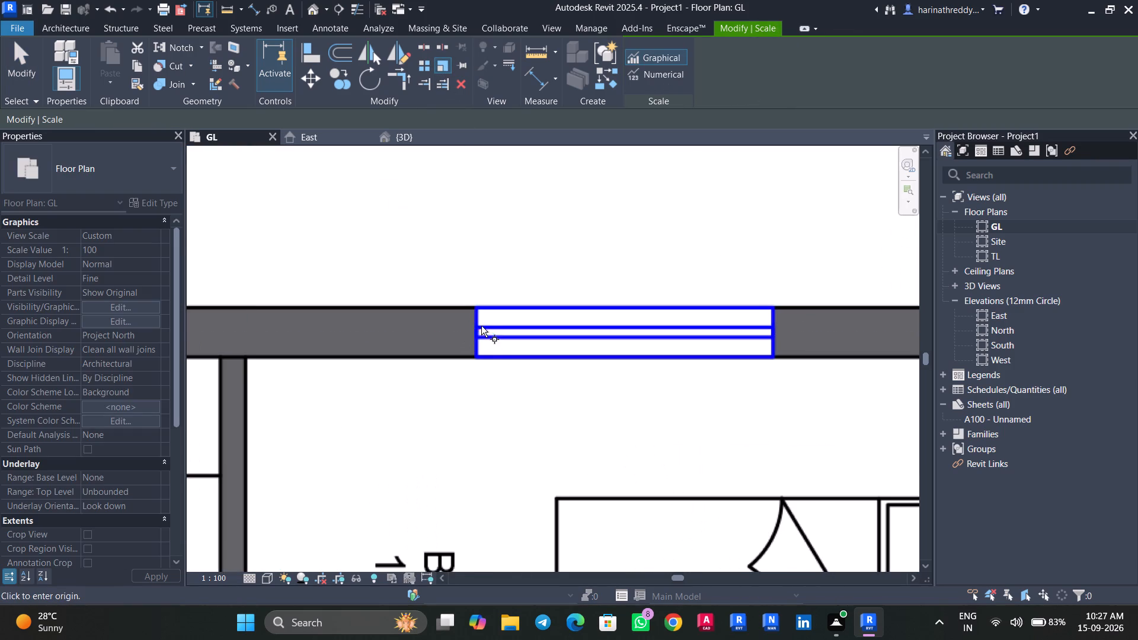
{"action": "left_click", "coordinate": [476, 324]}
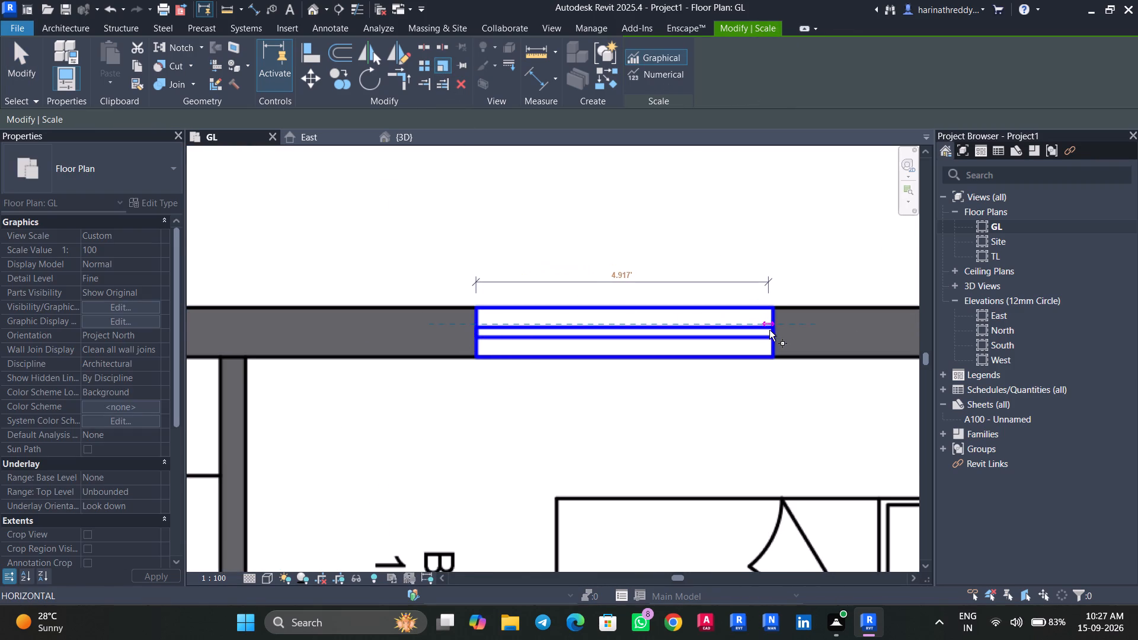
{"action": "key", "text": "Escape"}
{"action": "key", "text": "Escape"}
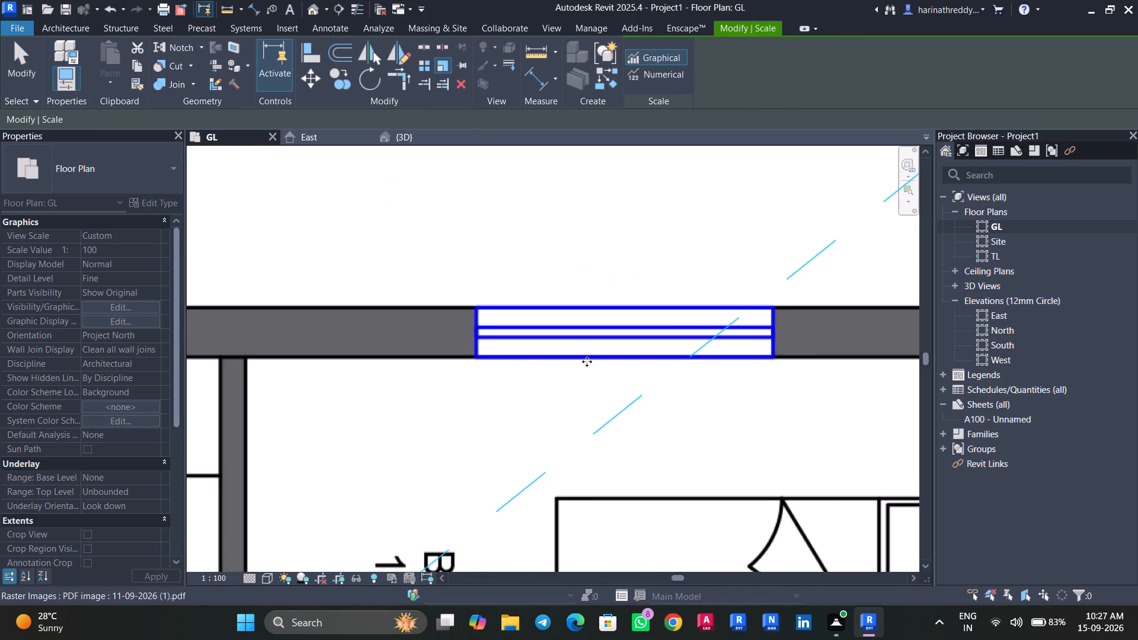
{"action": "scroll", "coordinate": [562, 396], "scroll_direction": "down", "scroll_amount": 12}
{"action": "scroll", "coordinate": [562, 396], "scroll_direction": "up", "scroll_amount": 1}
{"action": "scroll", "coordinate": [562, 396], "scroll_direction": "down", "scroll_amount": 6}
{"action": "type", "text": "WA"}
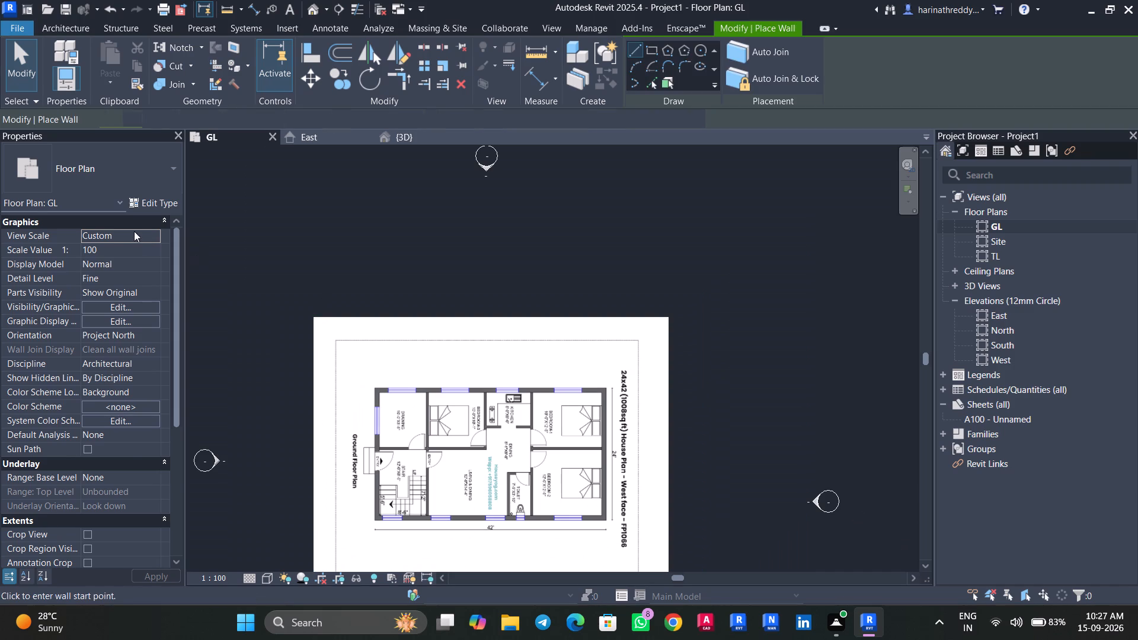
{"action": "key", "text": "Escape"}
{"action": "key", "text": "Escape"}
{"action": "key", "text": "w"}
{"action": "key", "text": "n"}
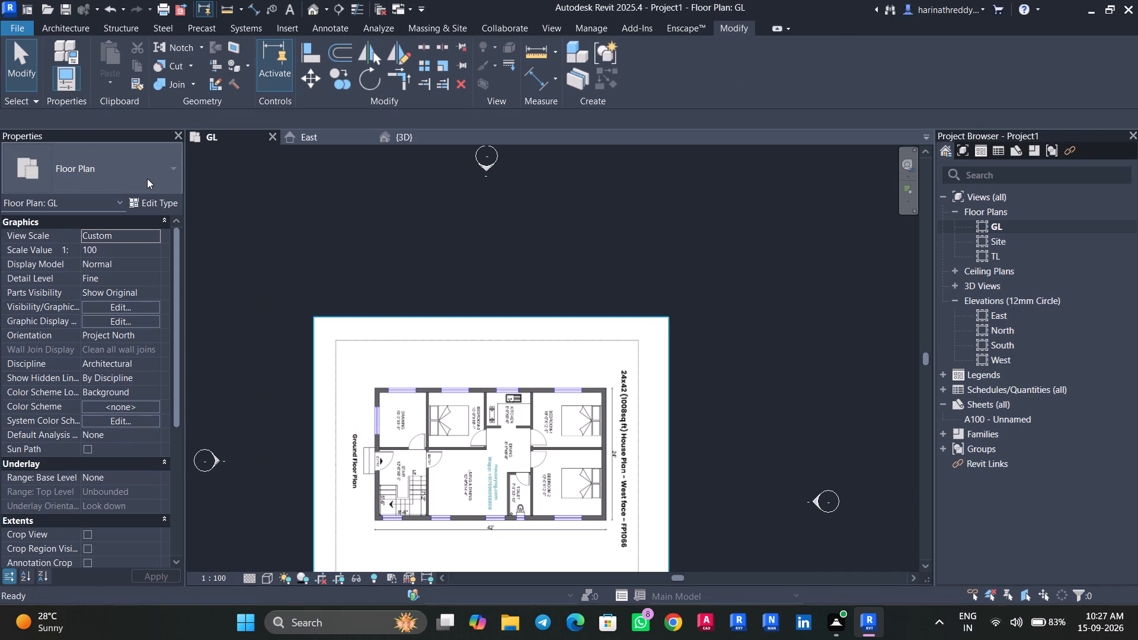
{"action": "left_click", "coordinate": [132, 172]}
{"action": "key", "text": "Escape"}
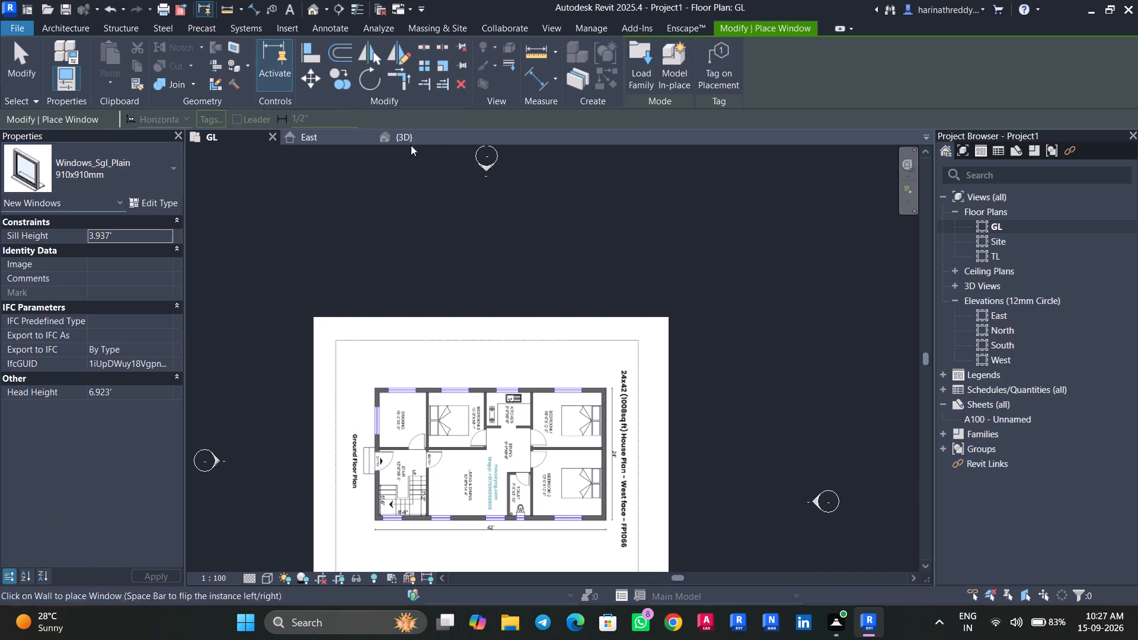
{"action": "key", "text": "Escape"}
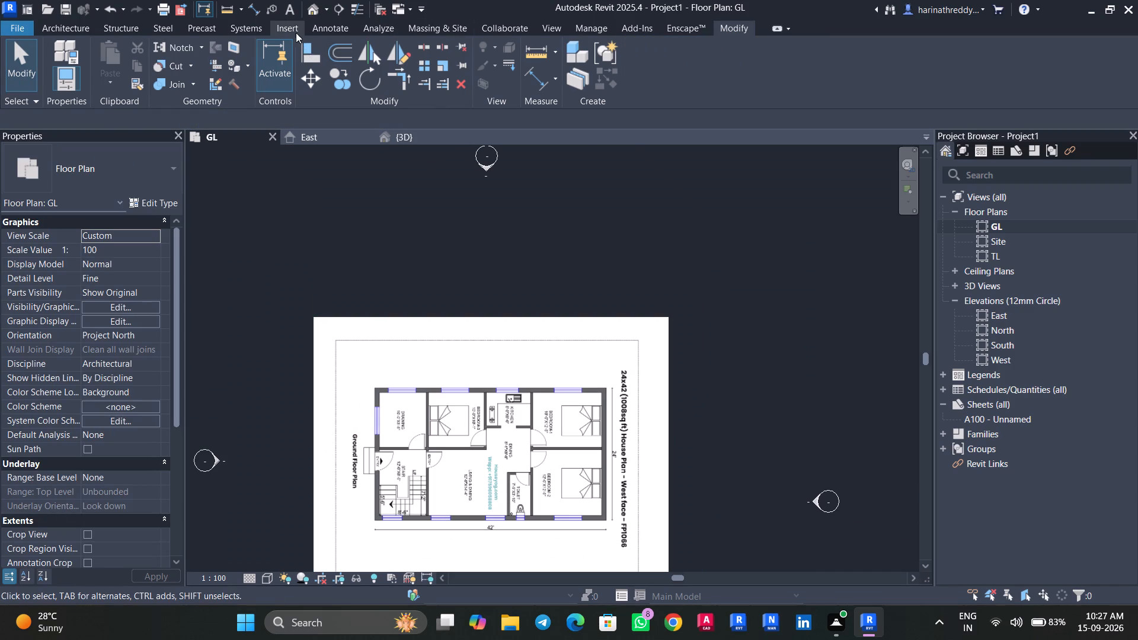
Load the Windows_Dbl_Casement_w-Vent family from the Windows category of the Autodesk family library.
{"action": "left_click", "coordinate": [295, 30]}
{"action": "left_click", "coordinate": [628, 79]}
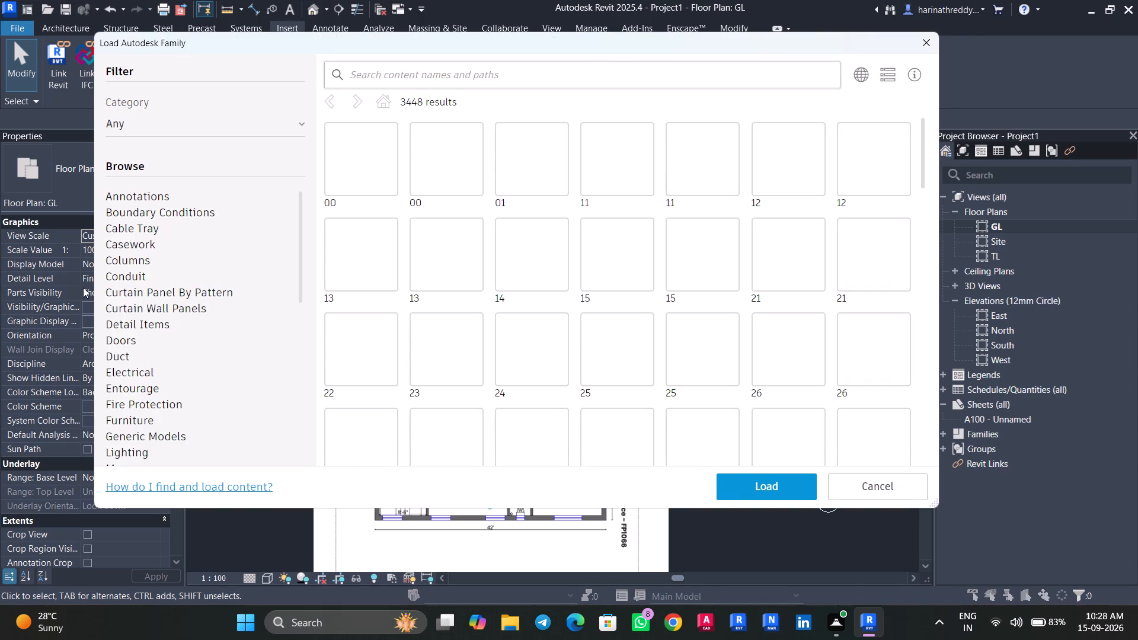
{"action": "scroll", "coordinate": [143, 426], "scroll_direction": "down", "scroll_amount": 3}
{"action": "scroll", "coordinate": [127, 377], "scroll_direction": "up", "scroll_amount": 1}
{"action": "scroll", "coordinate": [127, 377], "scroll_direction": "down", "scroll_amount": 1}
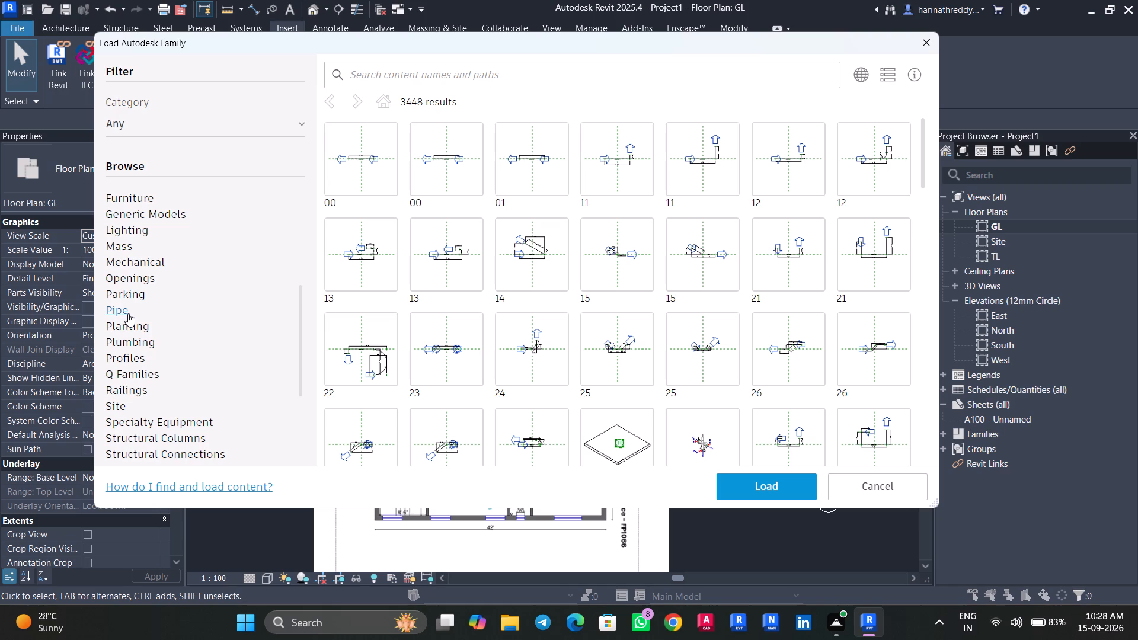
{"action": "scroll", "coordinate": [130, 309], "scroll_direction": "up", "scroll_amount": 4}
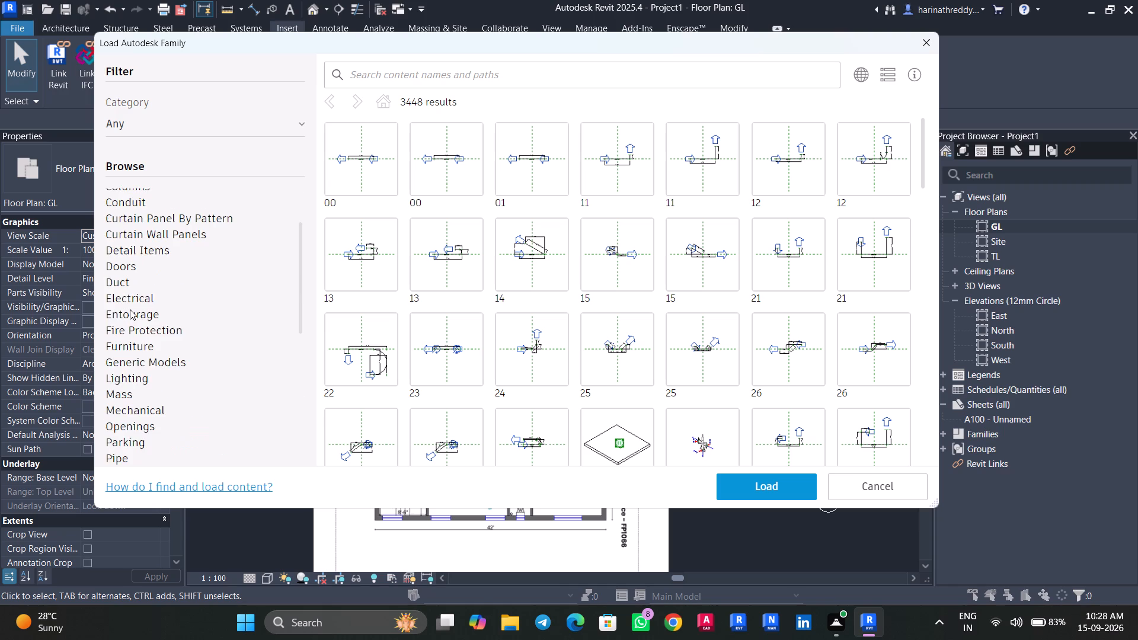
{"action": "scroll", "coordinate": [130, 309], "scroll_direction": "up", "scroll_amount": 5}
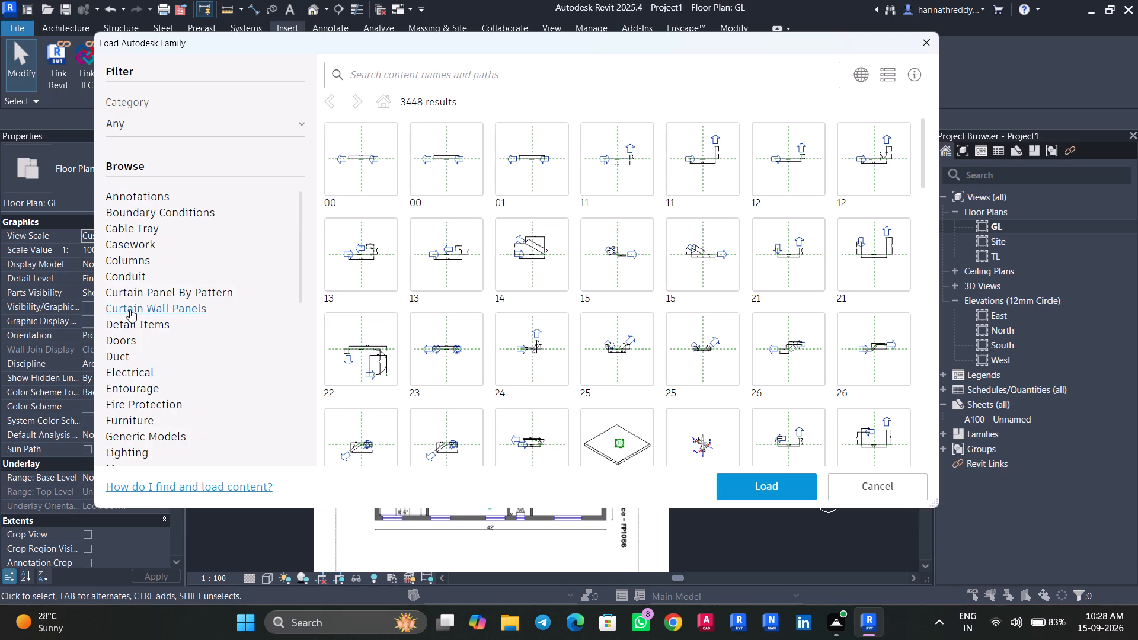
{"action": "scroll", "coordinate": [137, 388], "scroll_direction": "down", "scroll_amount": 11}
{"action": "left_click", "coordinate": [127, 457]}
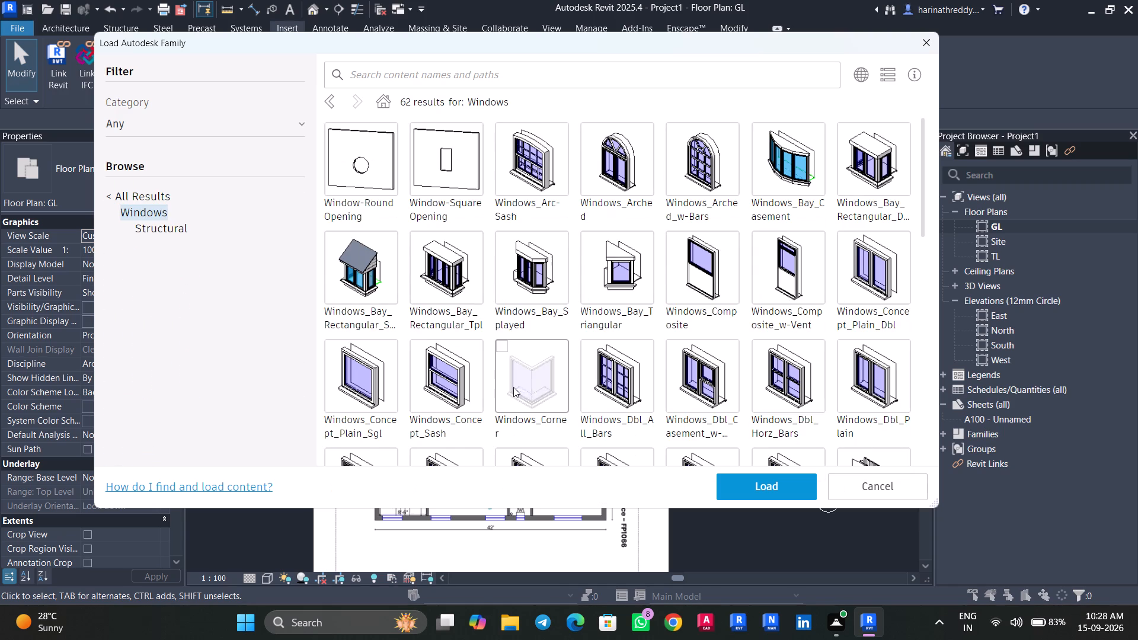
{"action": "left_click", "coordinate": [678, 351]}
{"action": "left_click", "coordinate": [759, 485]}
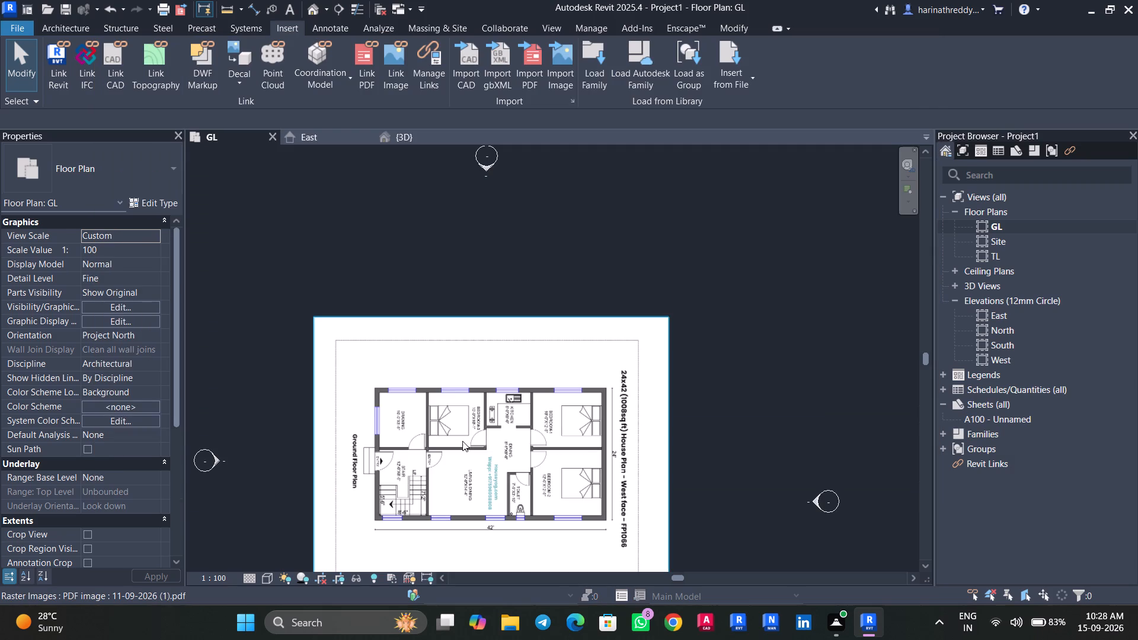
Measure the width of the toilet's south window on the plan PDF, using the Scale command's picked points.
{"action": "scroll", "coordinate": [520, 536], "scroll_direction": "up", "scroll_amount": 6}
{"action": "left_click", "coordinate": [519, 520]}
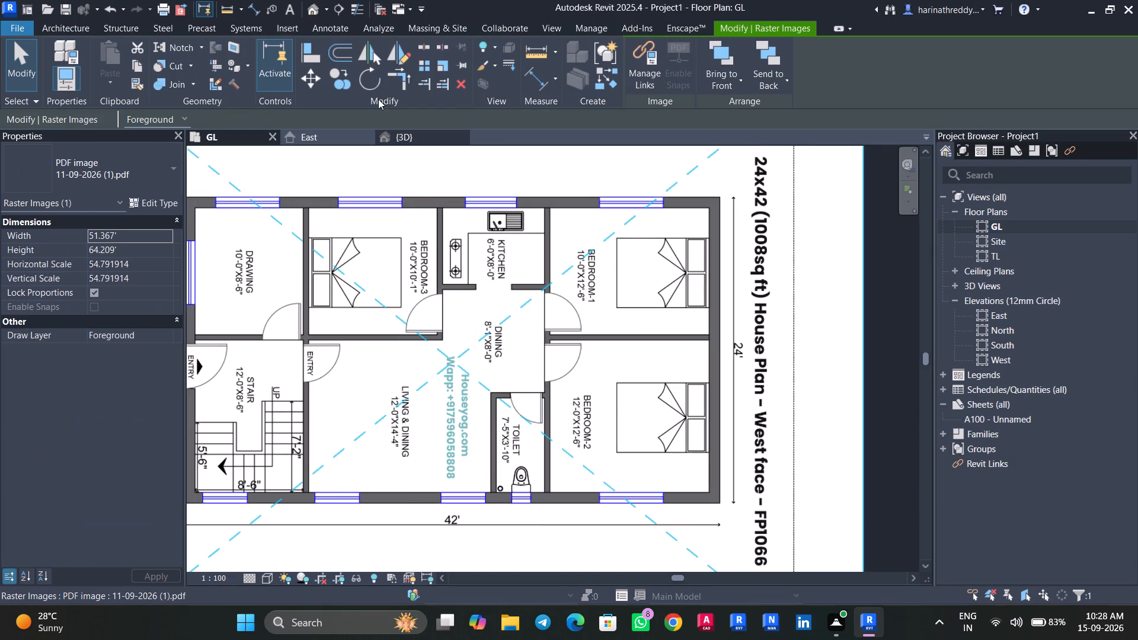
{"action": "left_click", "coordinate": [443, 66]}
{"action": "scroll", "coordinate": [528, 478], "scroll_direction": "up", "scroll_amount": 3}
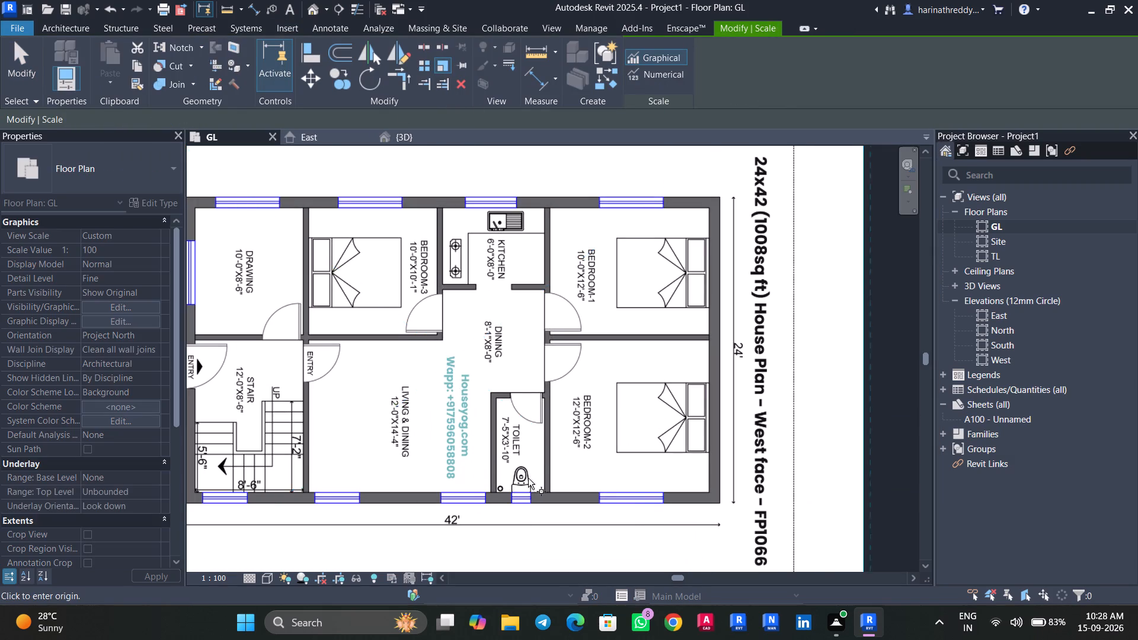
{"action": "scroll", "coordinate": [528, 478], "scroll_direction": "up", "scroll_amount": 7}
{"action": "left_click", "coordinate": [545, 533]}
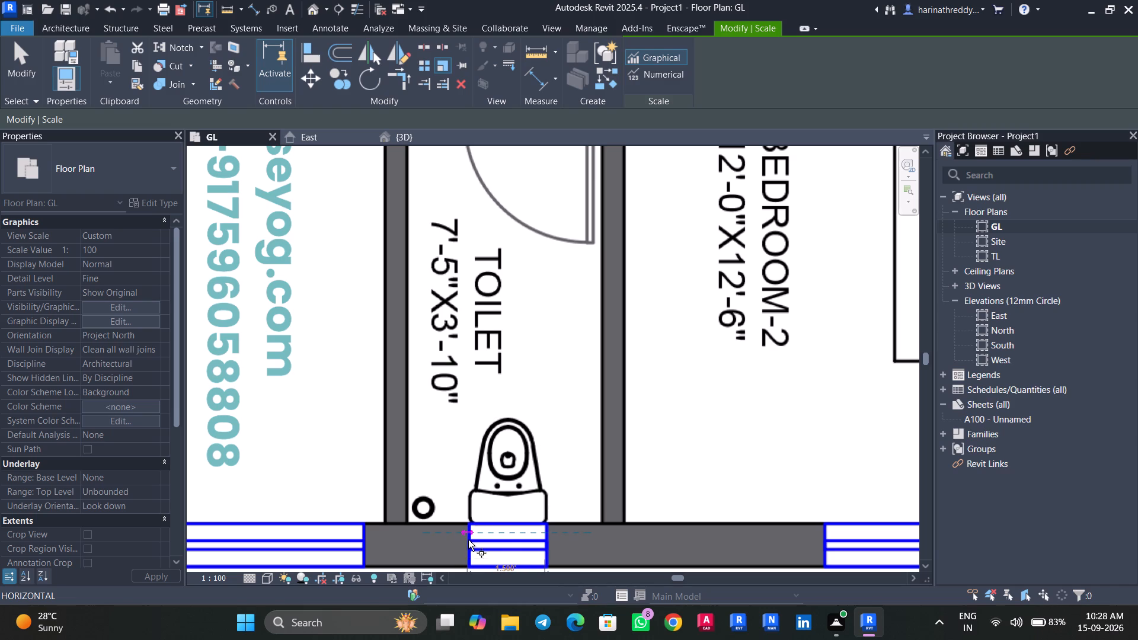
{"action": "middle_click_drag", "start_coordinate": [468, 540], "coordinate": [472, 396]}
{"action": "scroll", "coordinate": [473, 396], "scroll_direction": "down", "scroll_amount": 8}
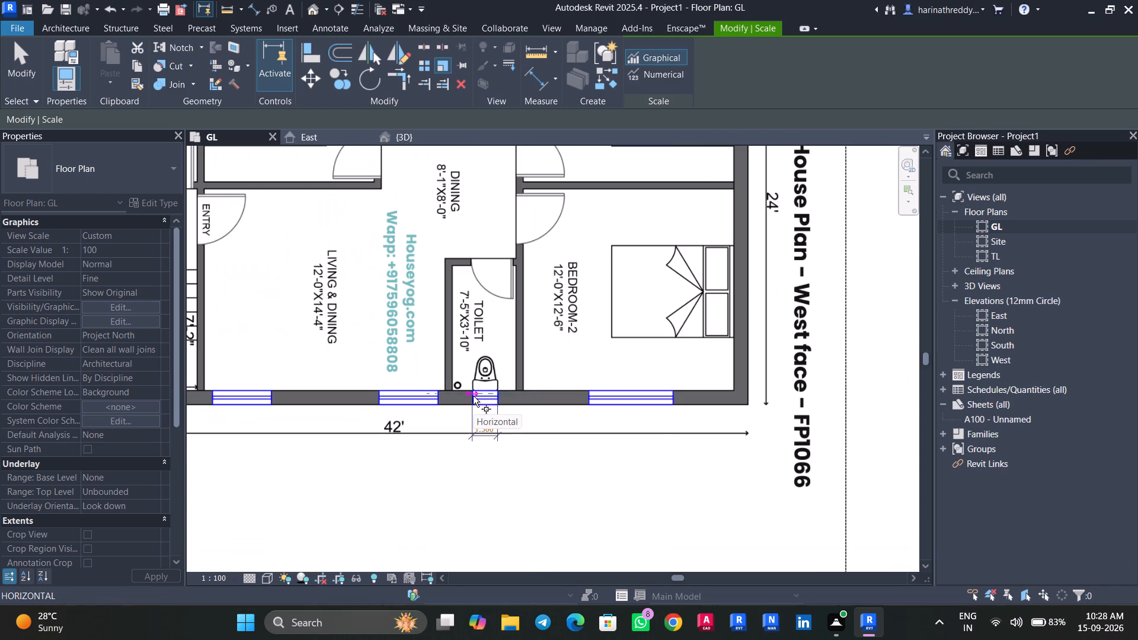
{"action": "key", "text": "Escape"}
Measure the width of the living and dining room's south window nearest the toilet, using the Scale command's picked points.
{"action": "left_click", "coordinate": [437, 64]}
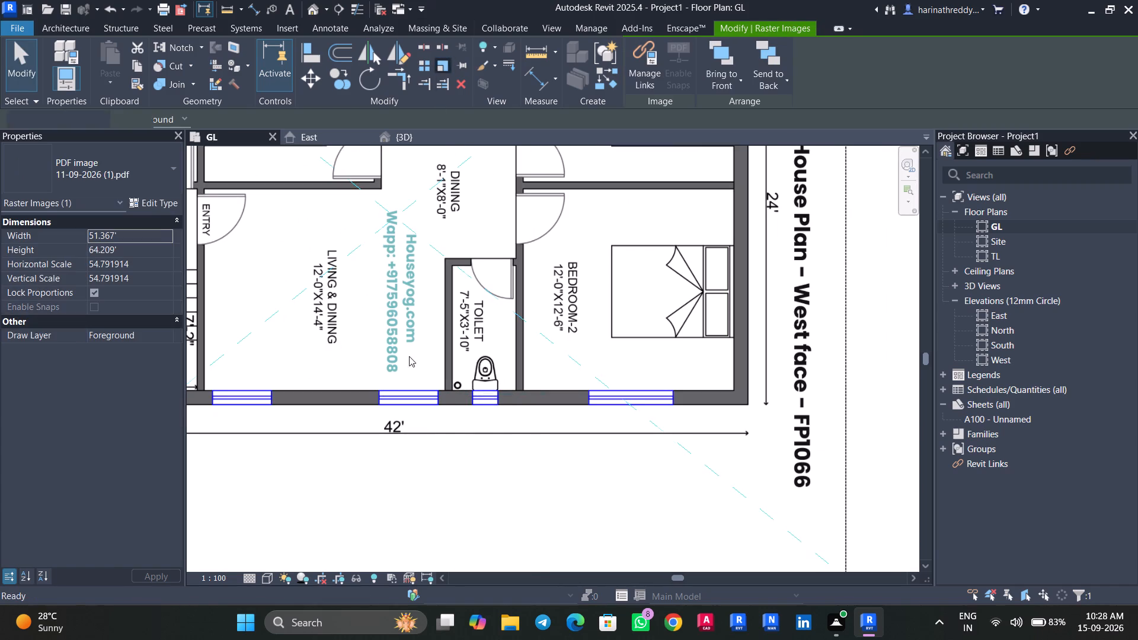
{"action": "scroll", "coordinate": [416, 405], "scroll_direction": "up", "scroll_amount": 8}
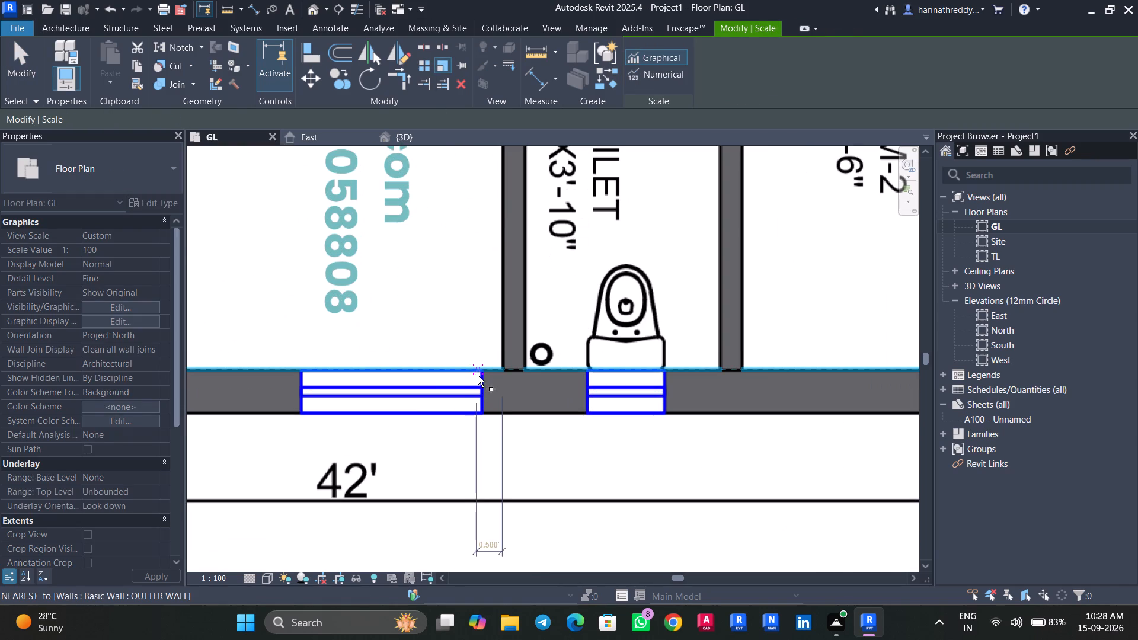
{"action": "left_click", "coordinate": [481, 372]}
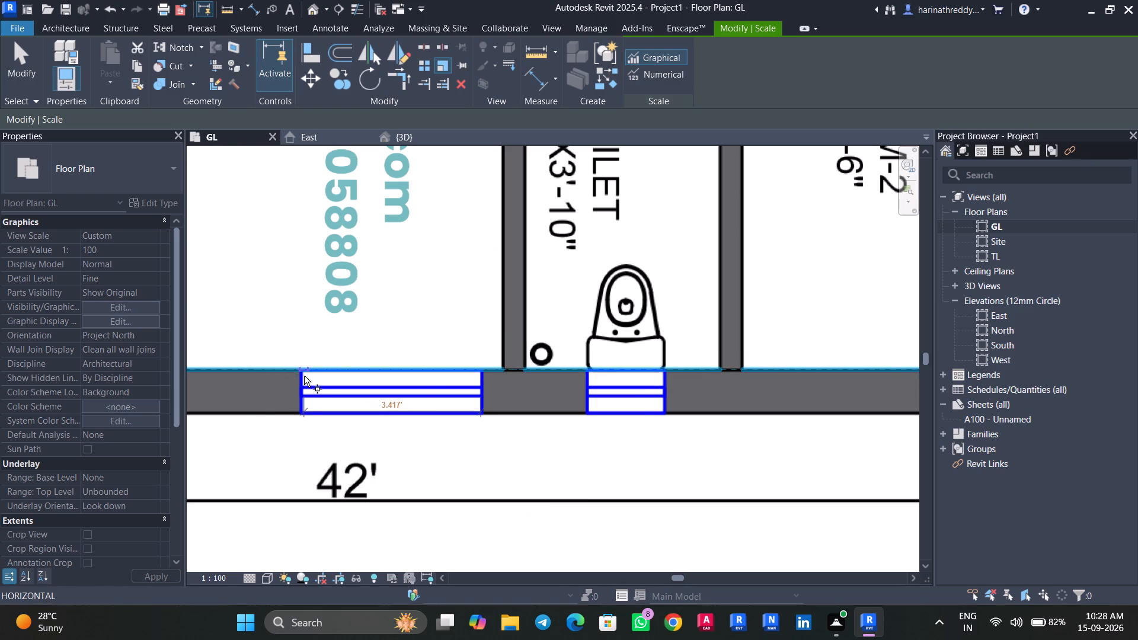
{"action": "scroll", "coordinate": [298, 375], "scroll_direction": "down", "scroll_amount": 8}
{"action": "middle_click_drag", "start_coordinate": [298, 374], "coordinate": [523, 404]}
{"action": "key", "text": "Escape"}
{"action": "key", "text": "Escape"}
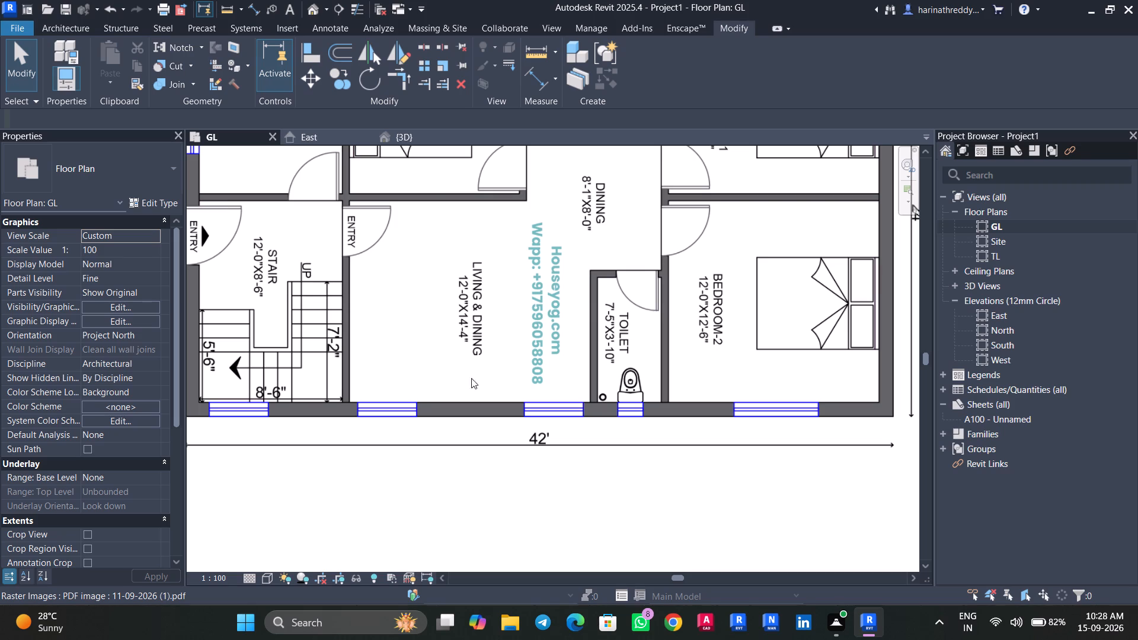
Examine the type properties of the 910x910mm Windows_Dbl_Casement_w-Vent window, then leave window placement without placing one.
{"action": "key", "text": "w"}
{"action": "key", "text": "n"}
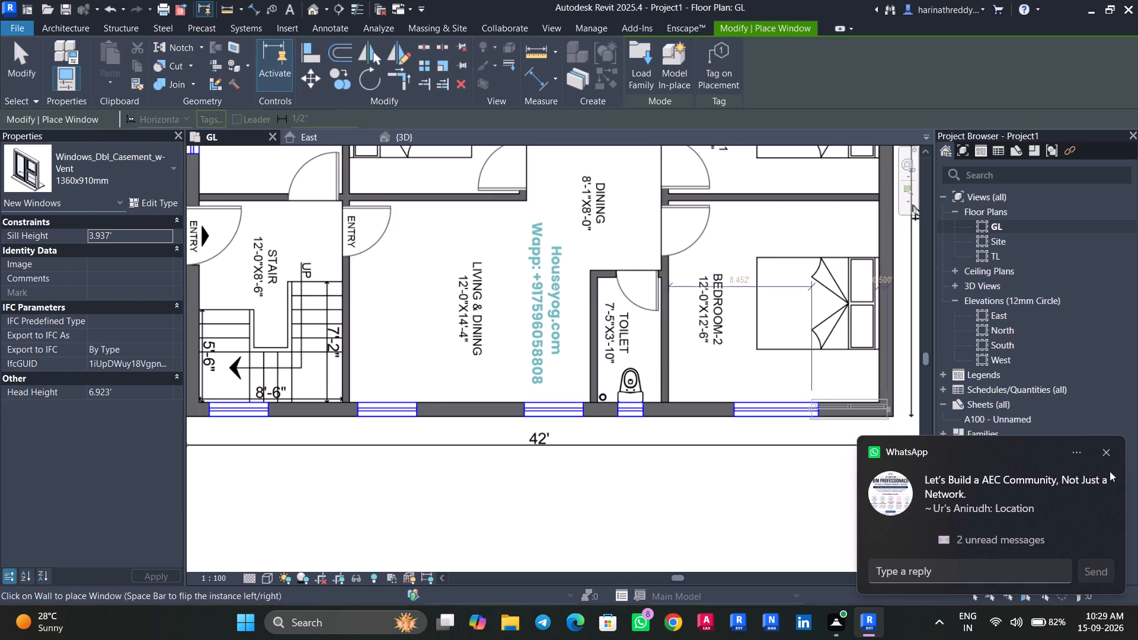
{"action": "left_click", "coordinate": [1105, 449]}
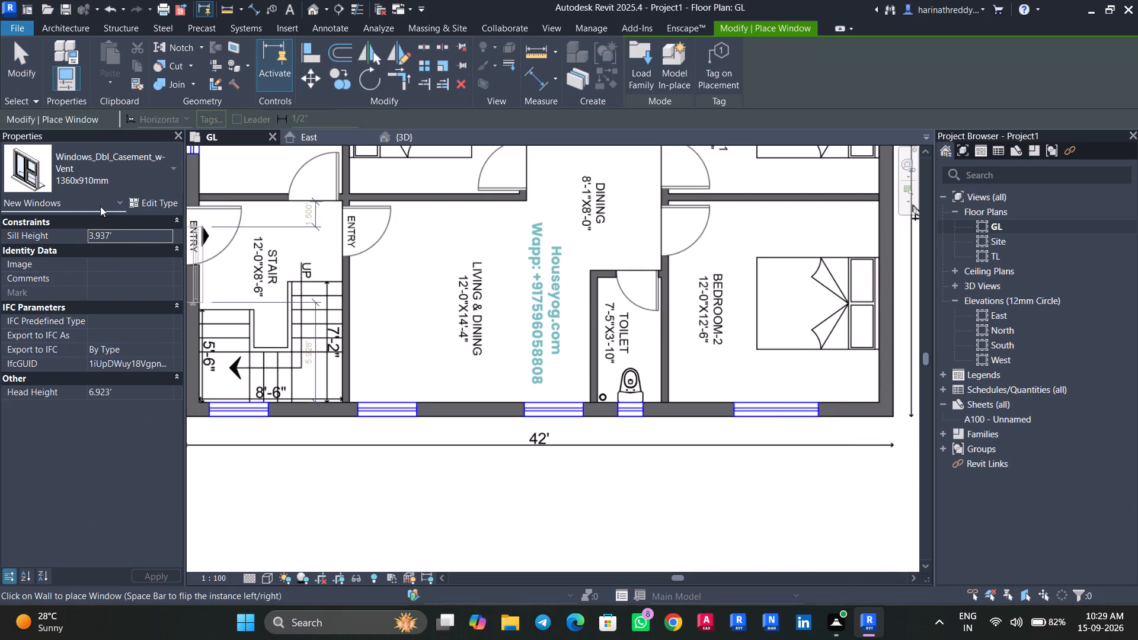
{"action": "left_click", "coordinate": [119, 176]}
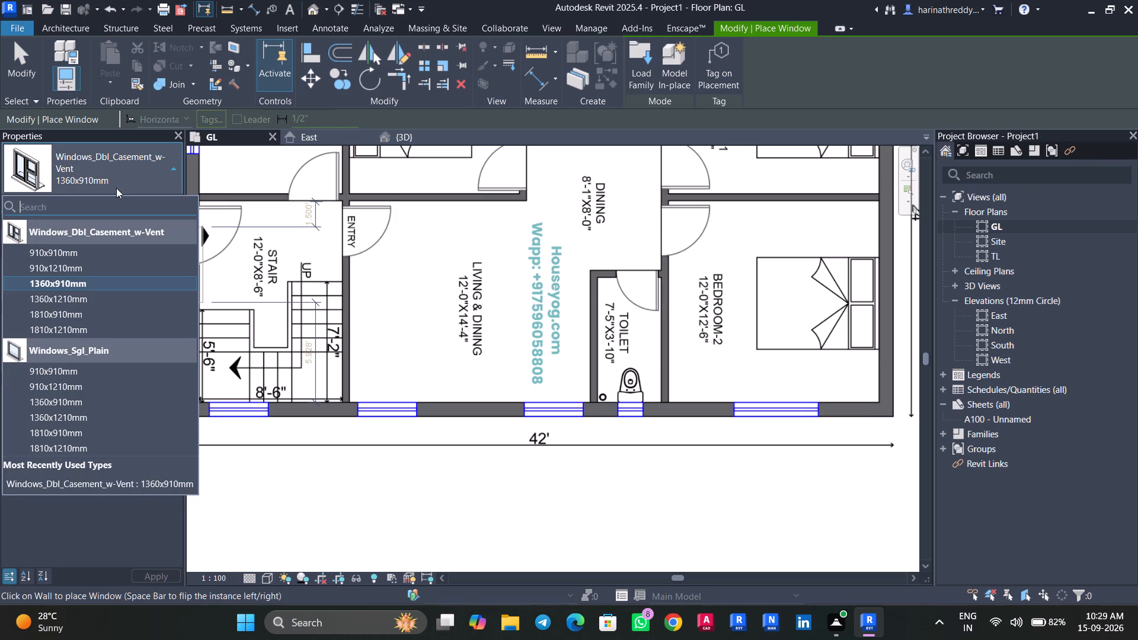
{"action": "left_click", "coordinate": [100, 252]}
{"action": "left_click", "coordinate": [141, 197]}
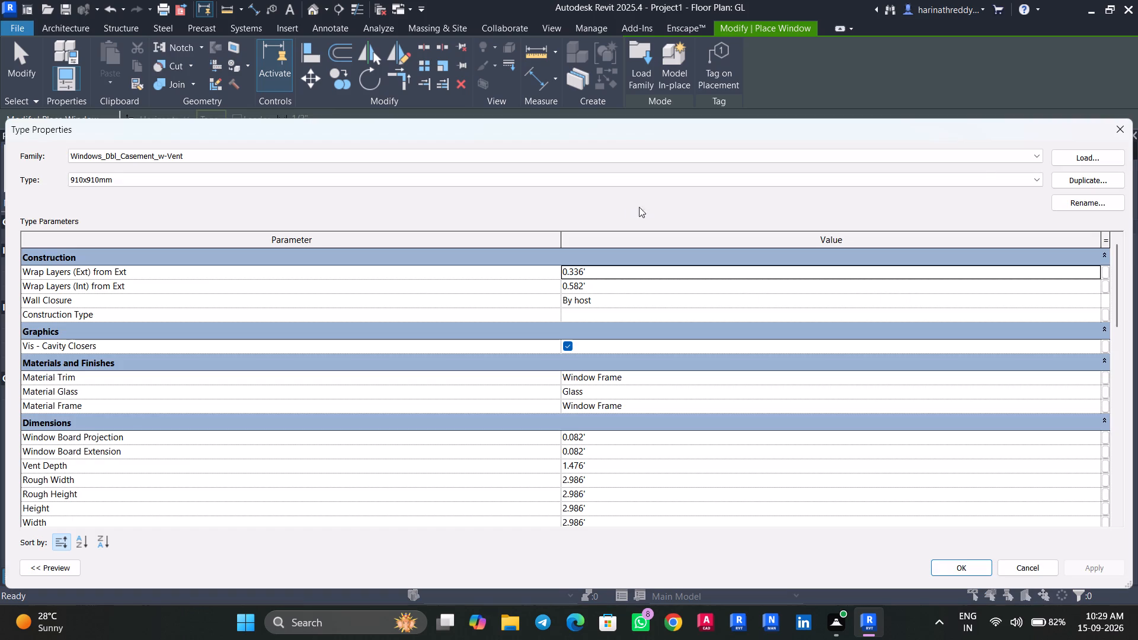
{"action": "left_click", "coordinate": [1129, 128]}
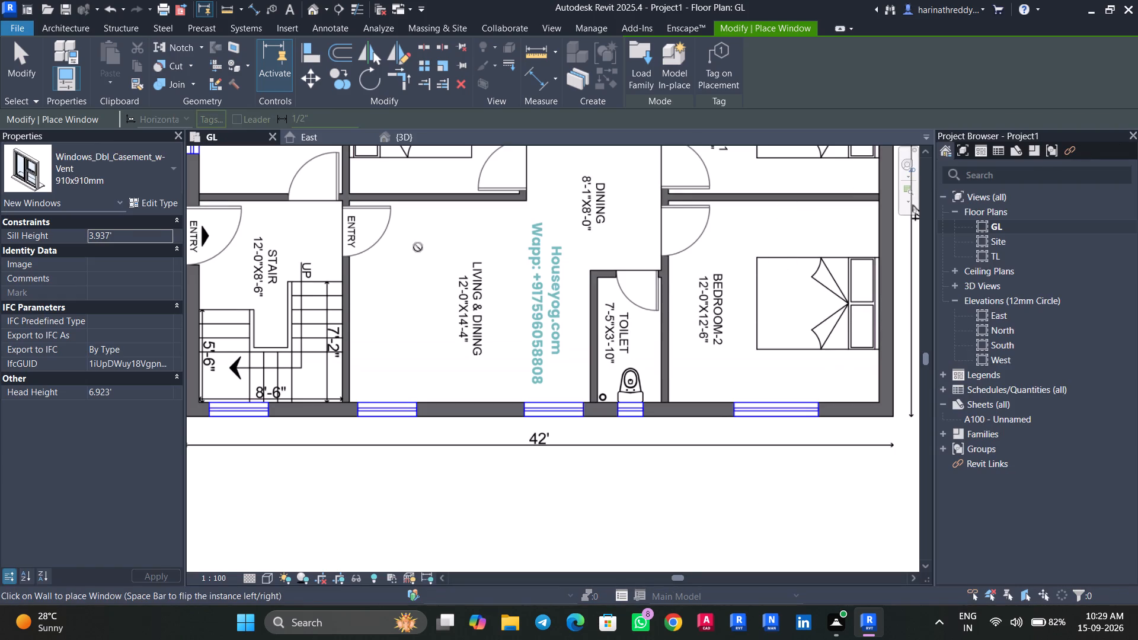
{"action": "key", "text": "Escape"}
{"action": "key", "text": "Escape"}
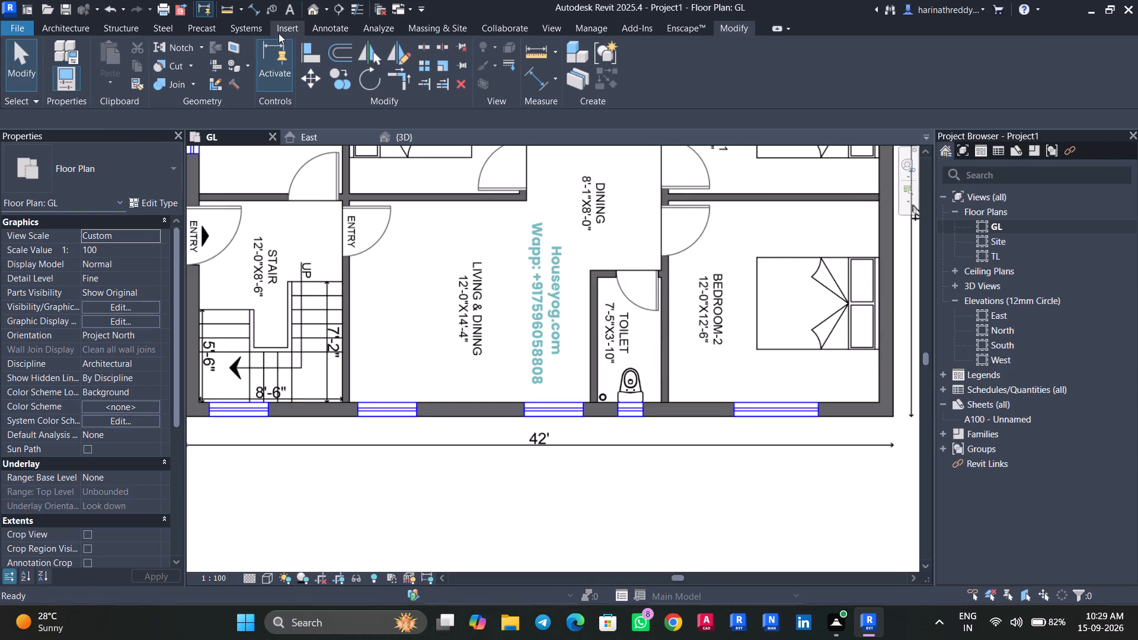
Load the Windows_Dbl_Plain family from the Windows category of the Autodesk family library.
{"action": "left_click", "coordinate": [279, 33]}
{"action": "left_click", "coordinate": [634, 93]}
{"action": "left_click", "coordinate": [645, 75]}
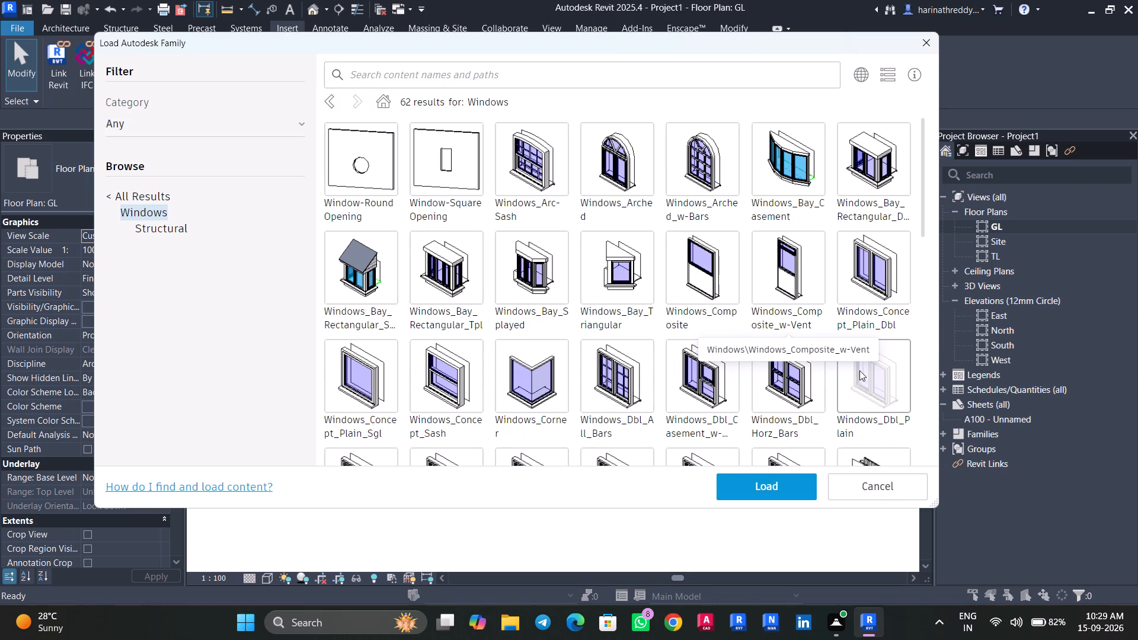
{"action": "left_click", "coordinate": [849, 353]}
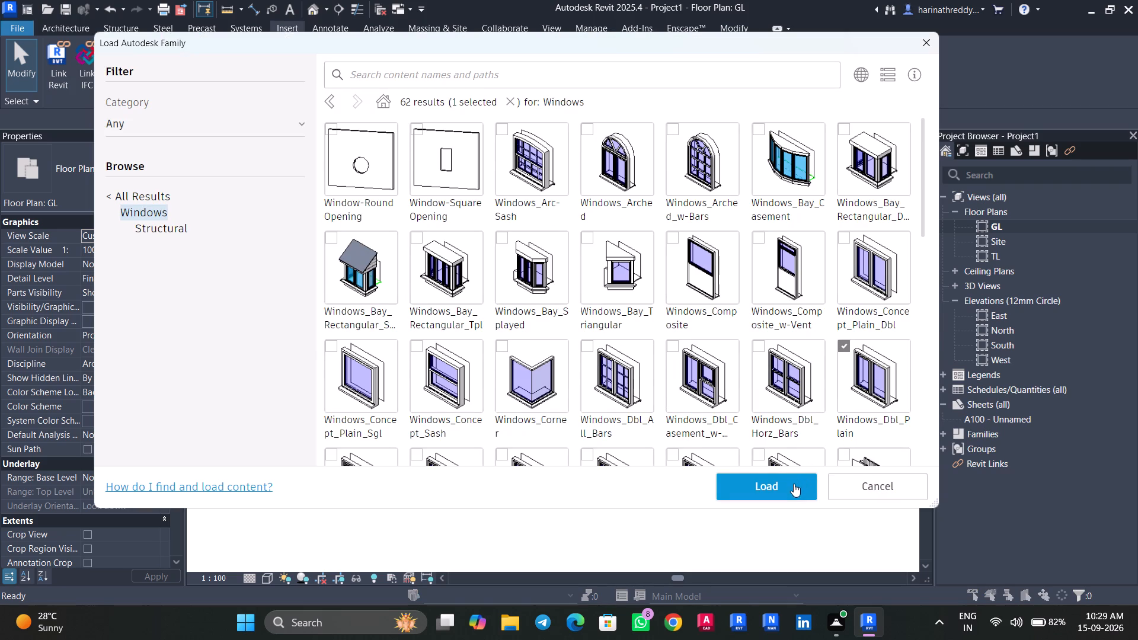
{"action": "left_click", "coordinate": [794, 484]}
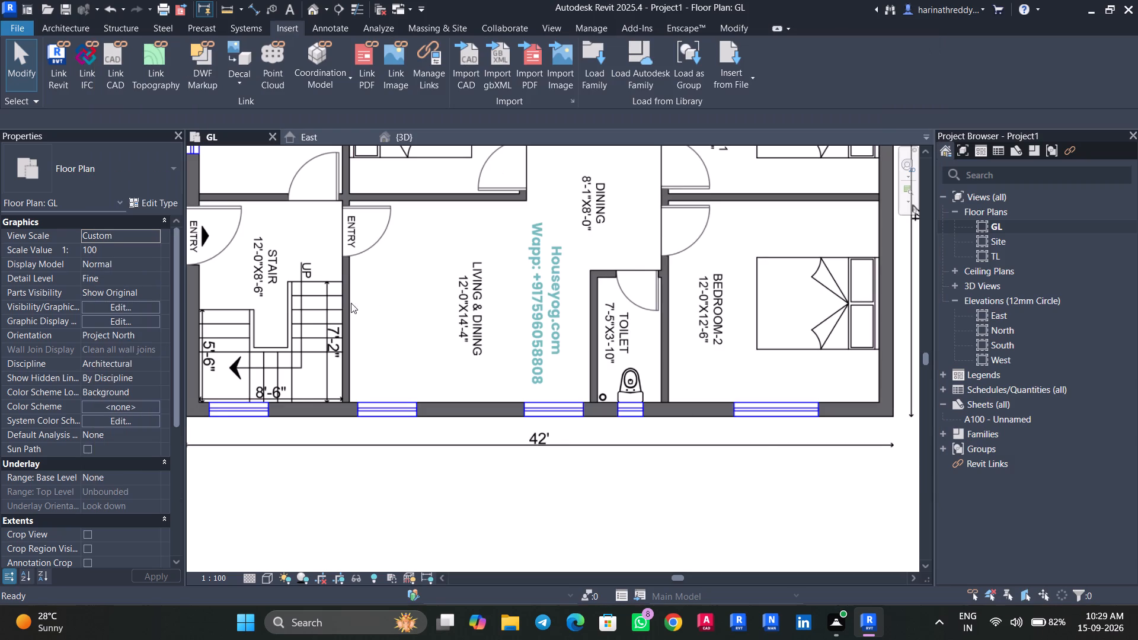
Duplicate the 910x910mm Windows_Dbl_Plain type as 5' and set its Rough Width to 5'.
{"action": "type", "text": "WN"}
{"action": "left_click", "coordinate": [142, 204]}
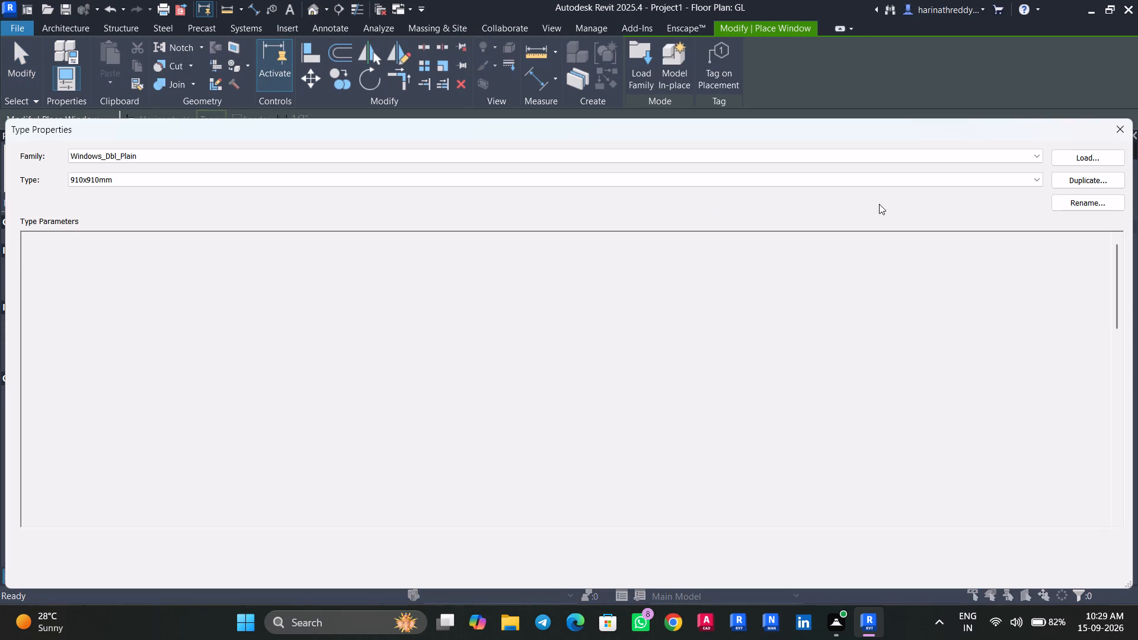
{"action": "left_click", "coordinate": [1075, 181]}
{"action": "key", "text": "5"}
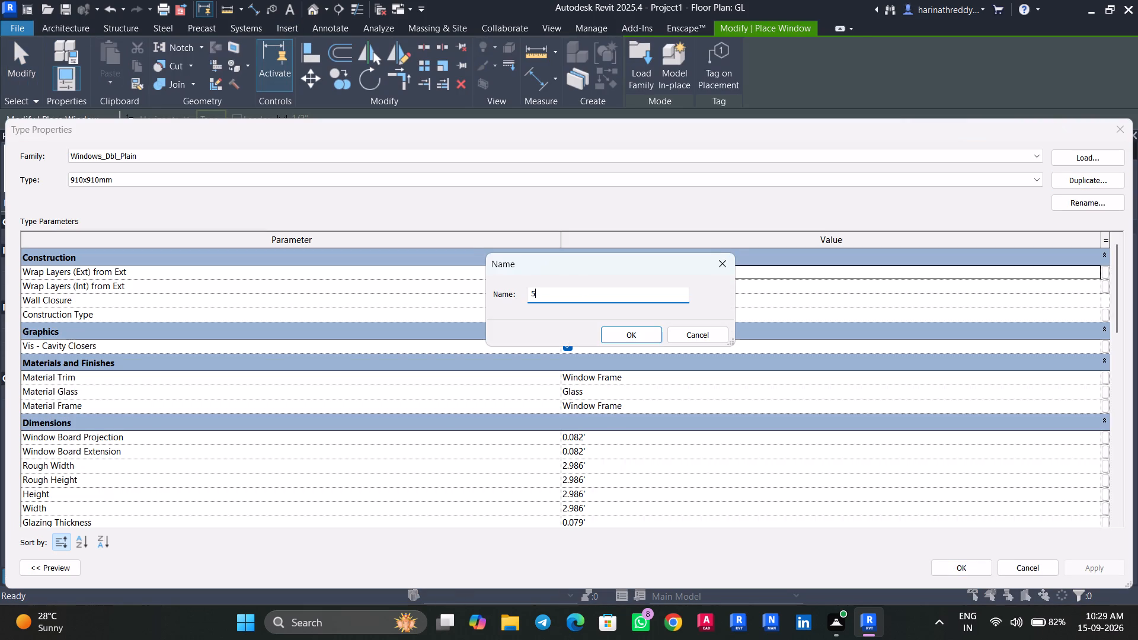
{"action": "key", "text": "apostrophe"}
{"action": "key", "text": "Return"}
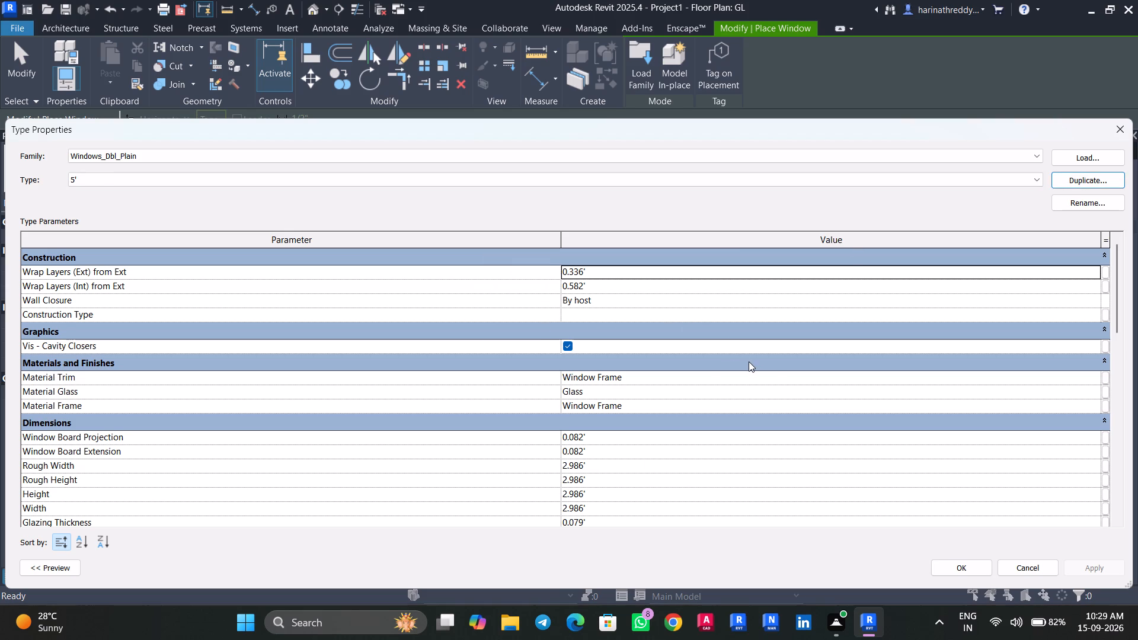
{"action": "scroll", "coordinate": [618, 495], "scroll_direction": "down", "scroll_amount": 2}
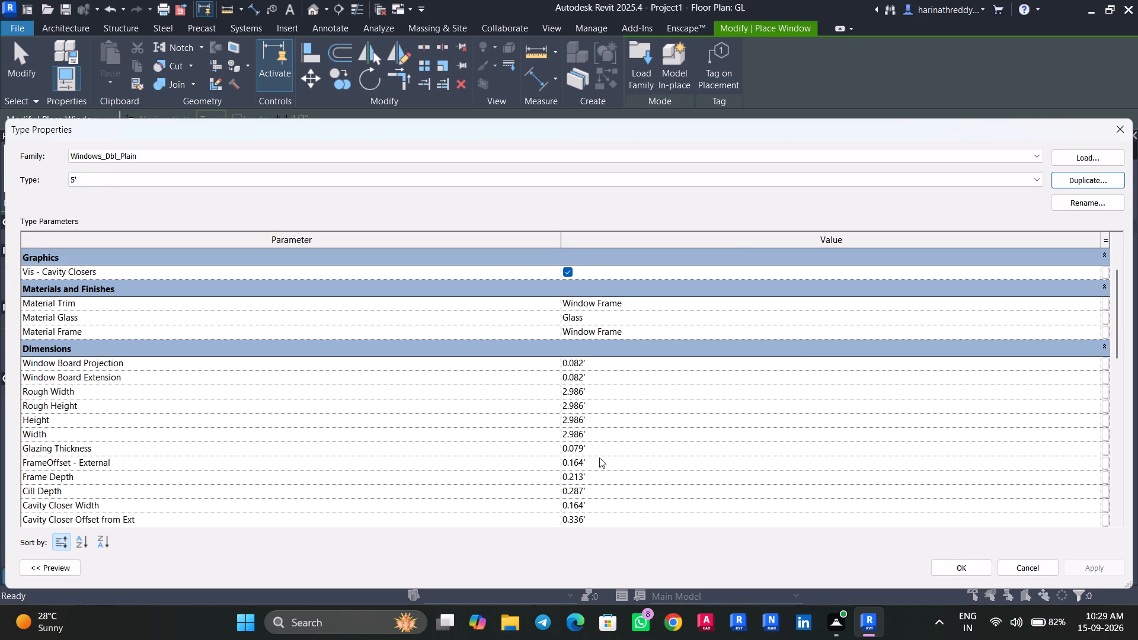
{"action": "left_click", "coordinate": [603, 392]}
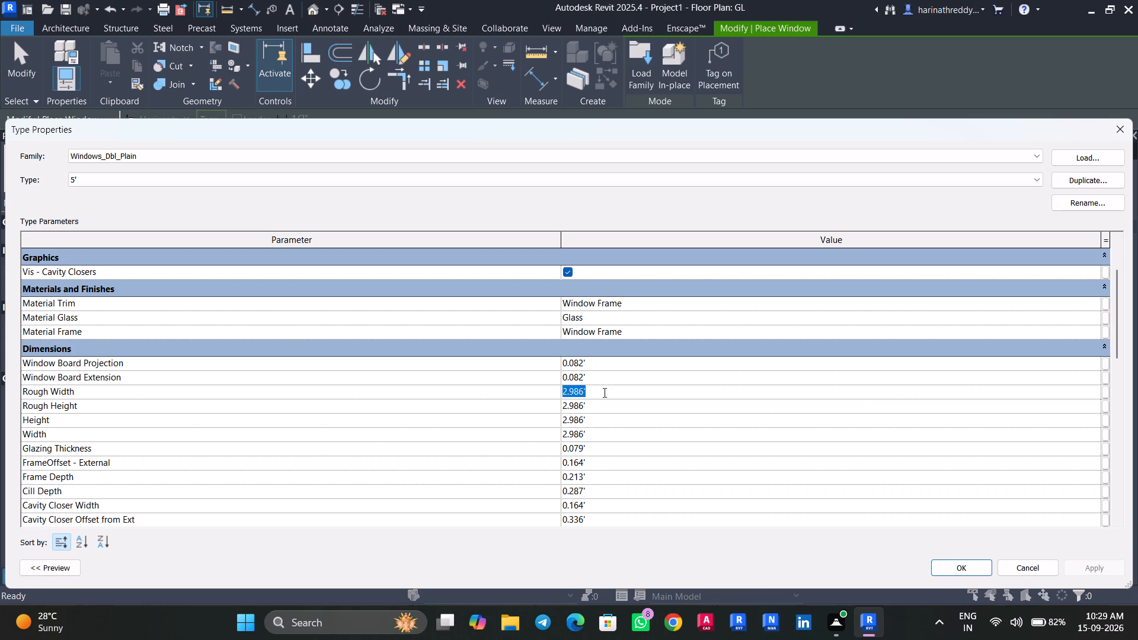
{"action": "type", "text": "5'"}
{"action": "key", "text": "Return"}
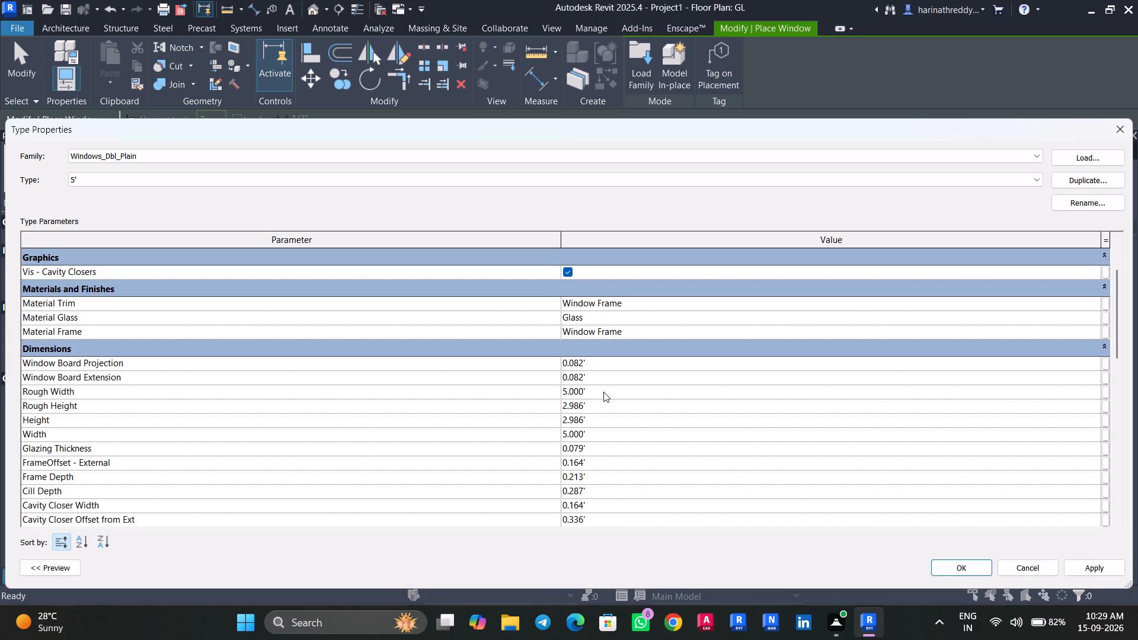
{"action": "left_click", "coordinate": [1113, 576]}
Duplicate the 5' Windows_Dbl_Plain type as 4' and set its Rough Width to 4'.
{"action": "left_click", "coordinate": [1092, 181]}
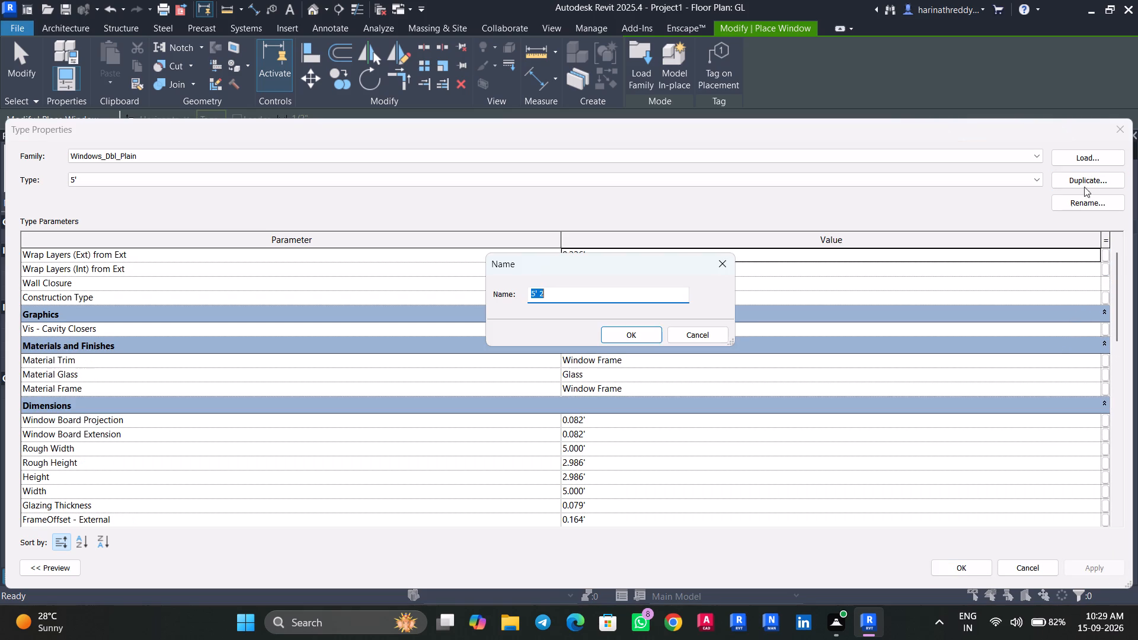
{"action": "type", "text": "4'"}
{"action": "key", "text": "Return"}
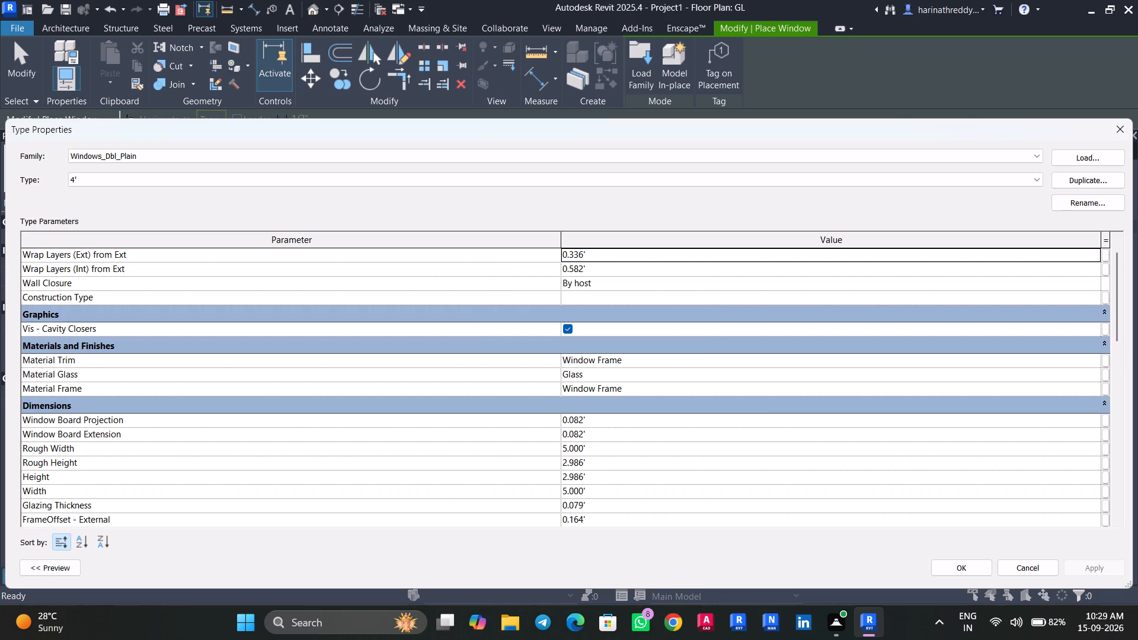
{"action": "left_click", "coordinate": [592, 450]}
{"action": "left_click", "coordinate": [592, 450]}
{"action": "left_click_drag", "start_coordinate": [592, 450], "coordinate": [578, 449]}
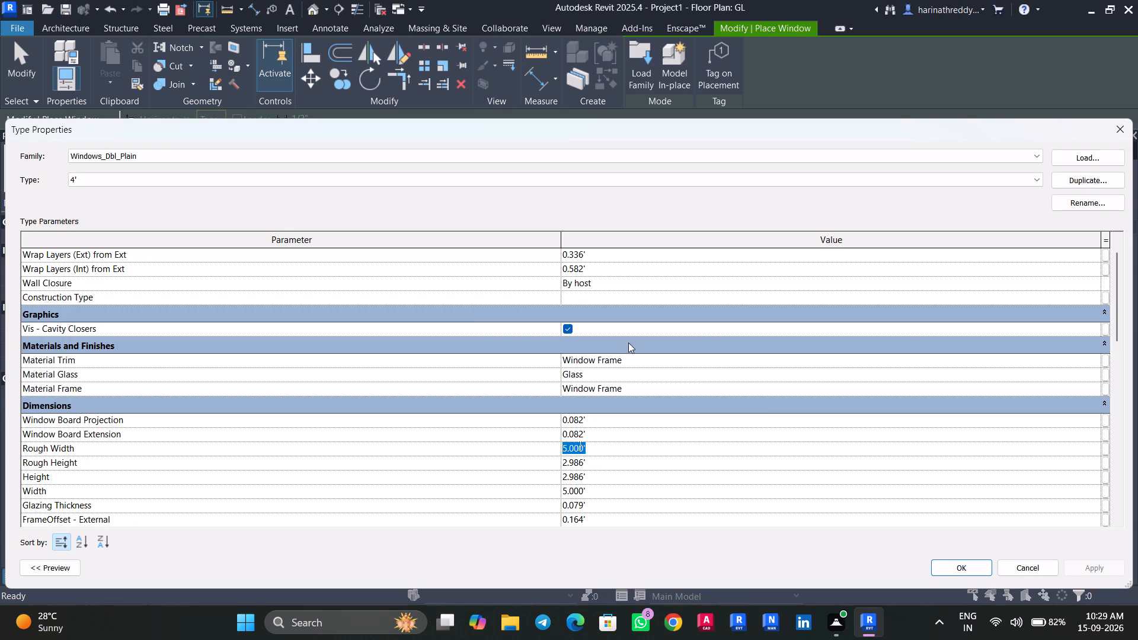
{"action": "left_click", "coordinate": [671, 181]}
{"action": "left_click", "coordinate": [671, 181]}
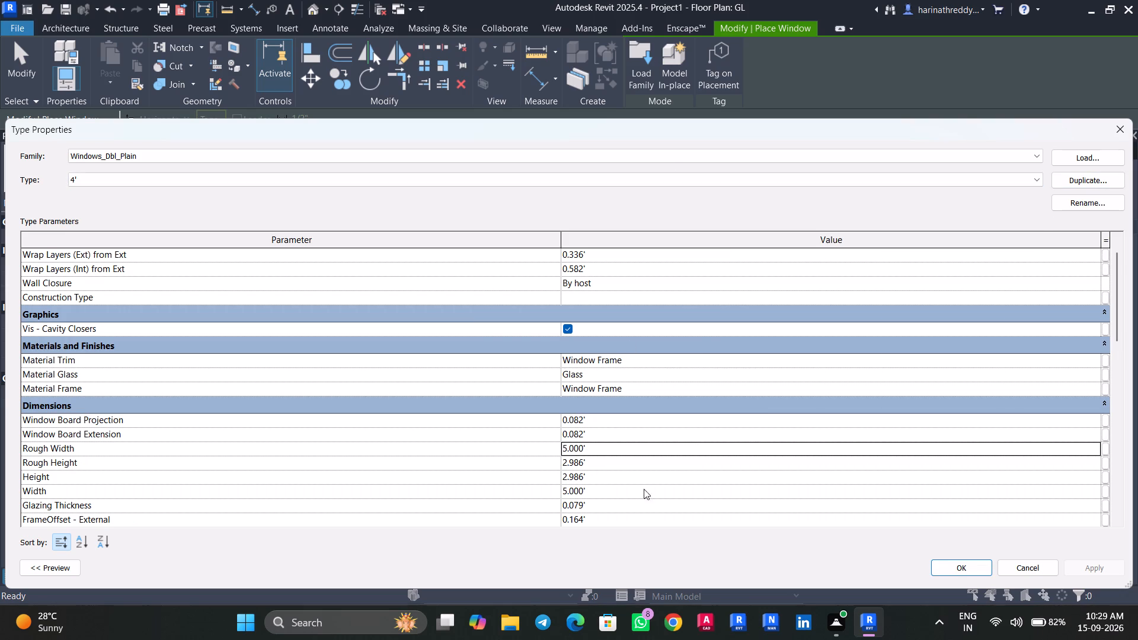
{"action": "left_click", "coordinate": [621, 451]}
{"action": "type", "text": "4'"}
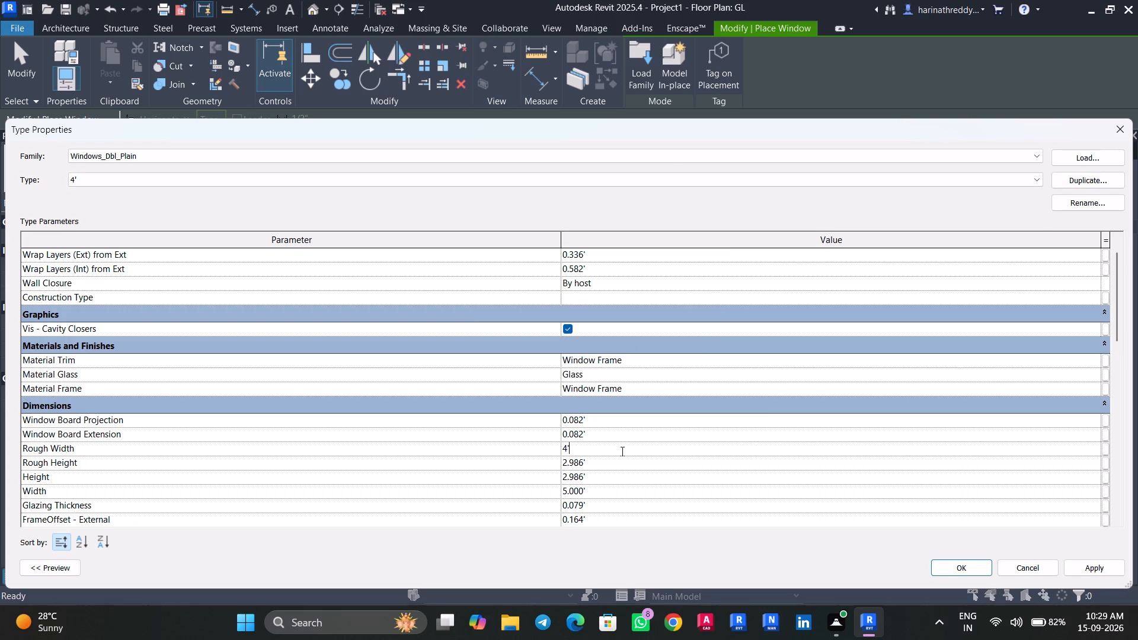
{"action": "key", "text": "Return"}
Duplicate the 4' Windows_Dbl_Plain type as 3.5' and set its Rough Width to 3.5'.
{"action": "left_click", "coordinate": [1068, 181]}
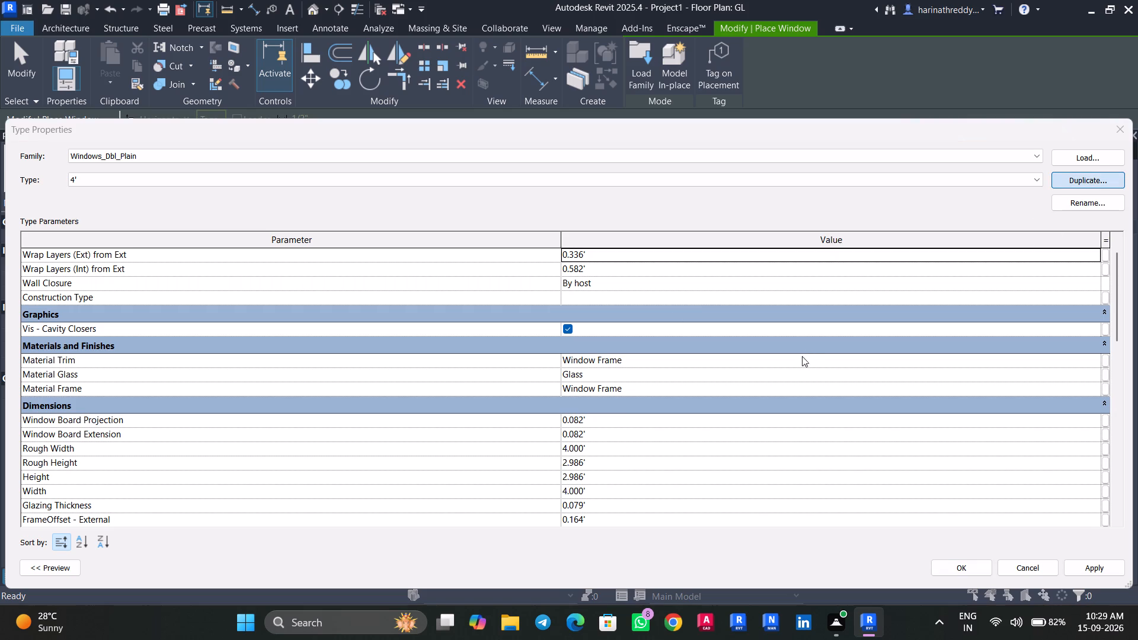
{"action": "type", "text": "3.5'"}
{"action": "key", "text": "Return"}
{"action": "left_click", "coordinate": [599, 446]}
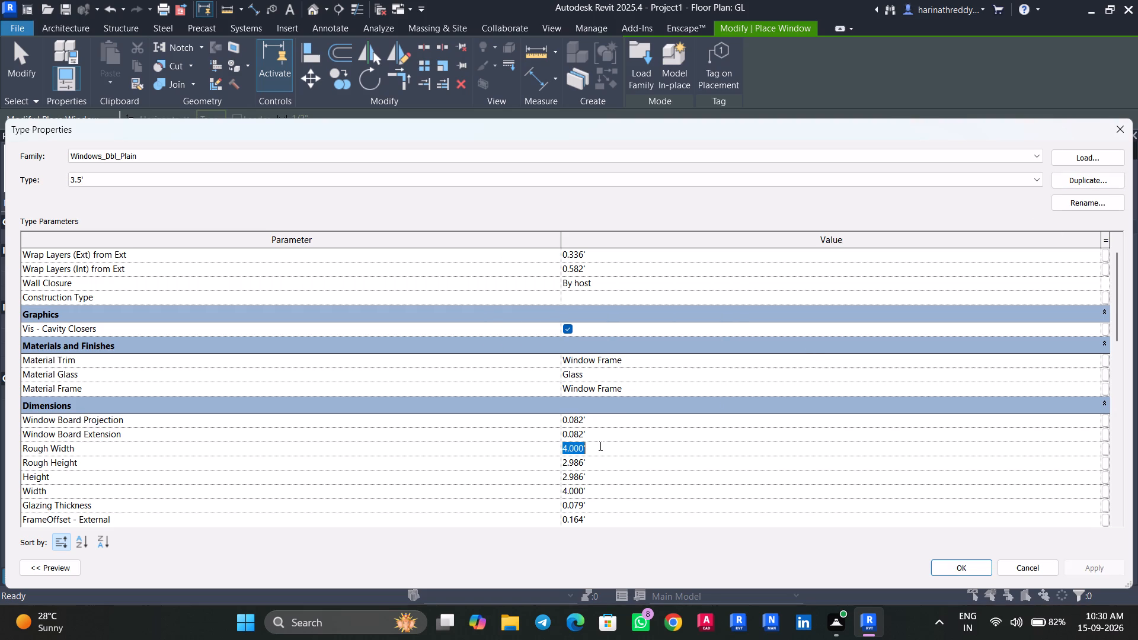
{"action": "type", "text": "3.5'"}
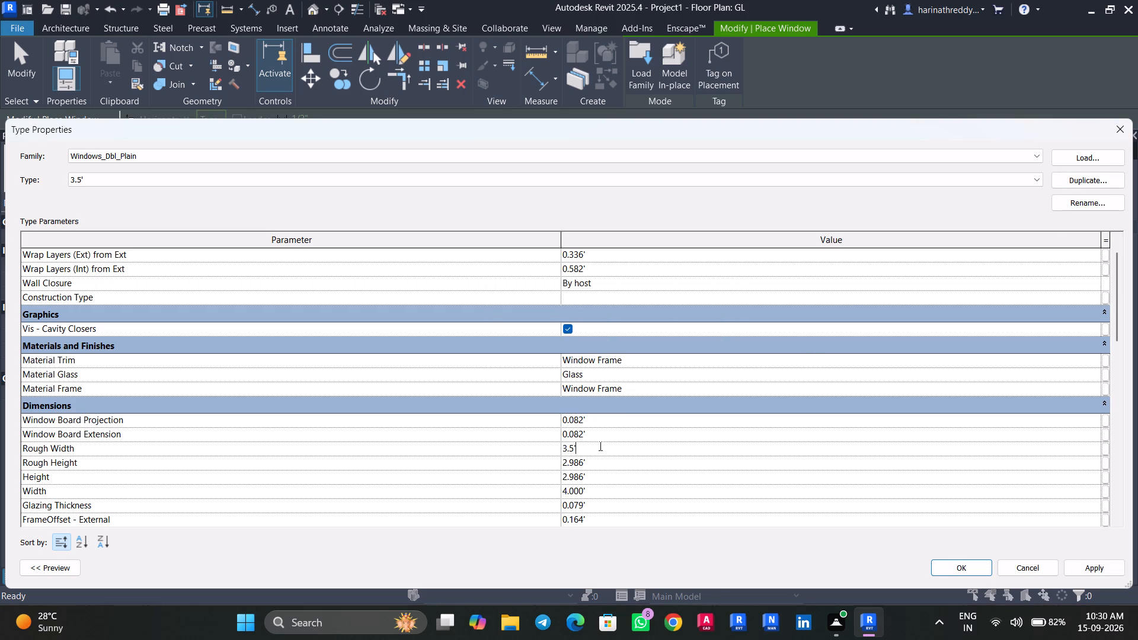
{"action": "key", "text": "Return"}
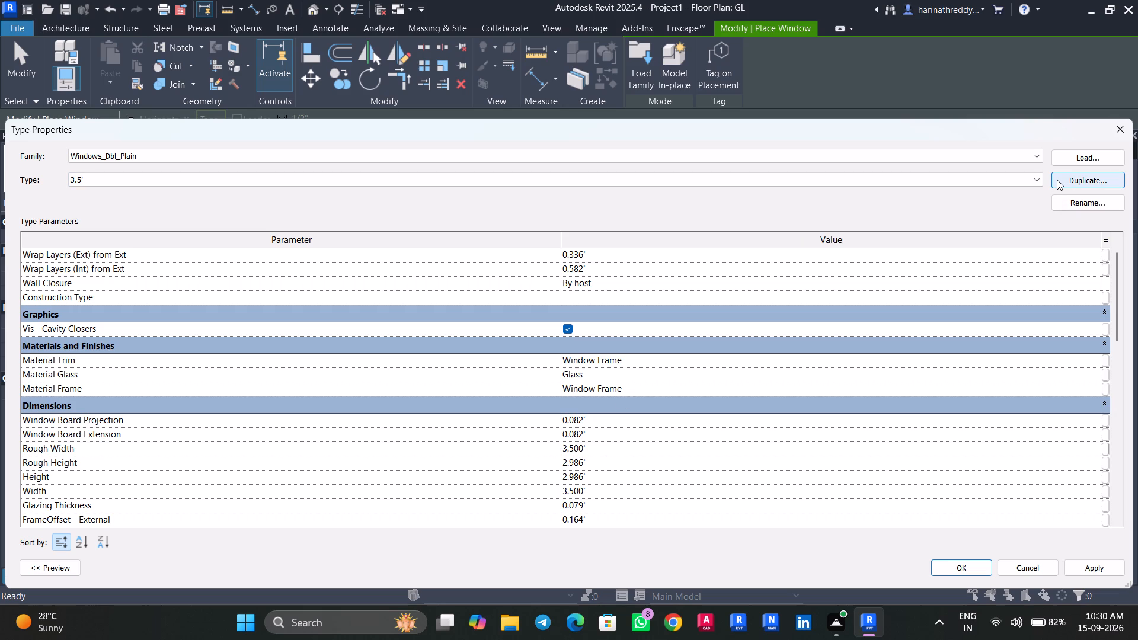
Duplicate the 3.5' Windows_Dbl_Plain type as 1.5', set its Rough Width to 1.5', and accept the type properties.
{"action": "left_click", "coordinate": [1057, 180]}
{"action": "type", "text": "1.5'"}
{"action": "key", "text": "Return"}
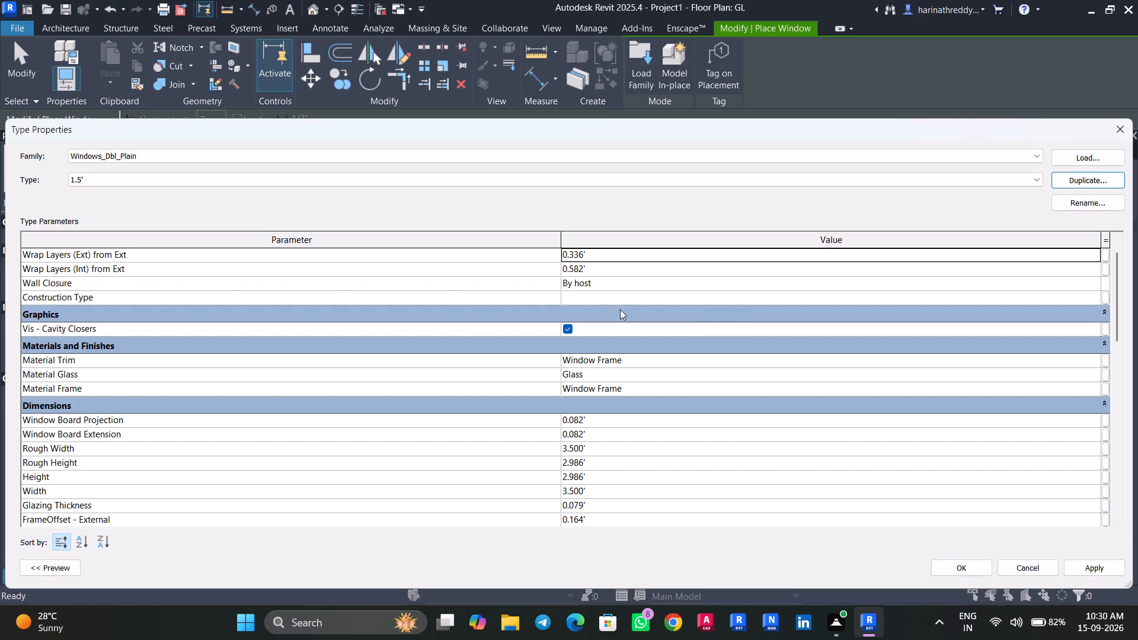
{"action": "left_click", "coordinate": [610, 452]}
{"action": "type", "text": "1.5'"}
{"action": "key", "text": "Return"}
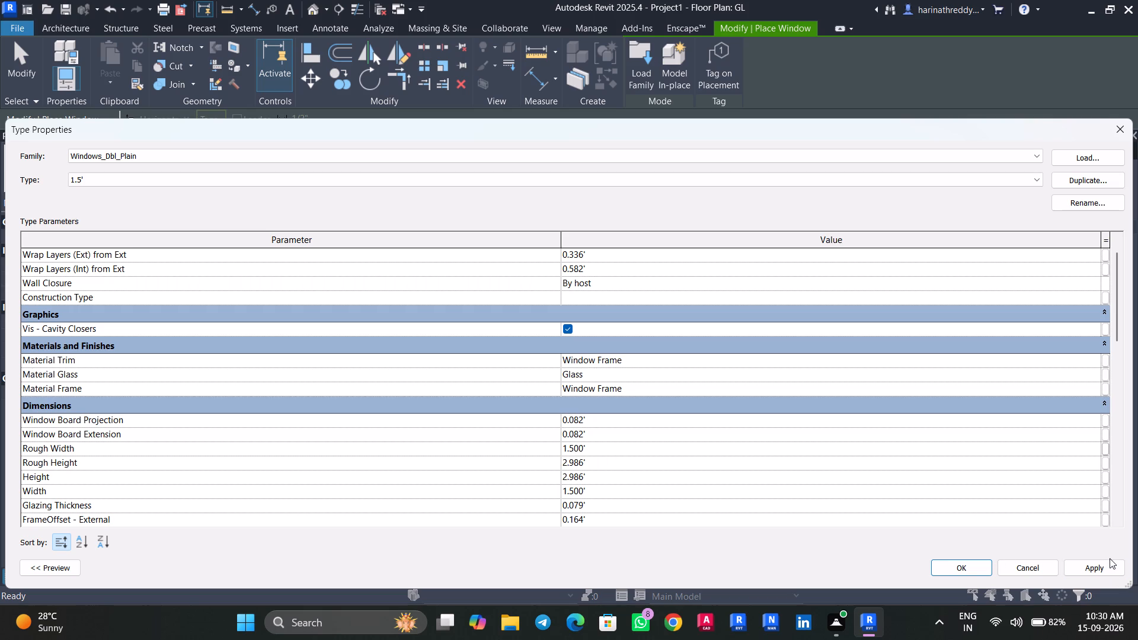
{"action": "left_click", "coordinate": [1109, 558]}
{"action": "left_click", "coordinate": [1123, 565]}
{"action": "left_click", "coordinate": [941, 572]}
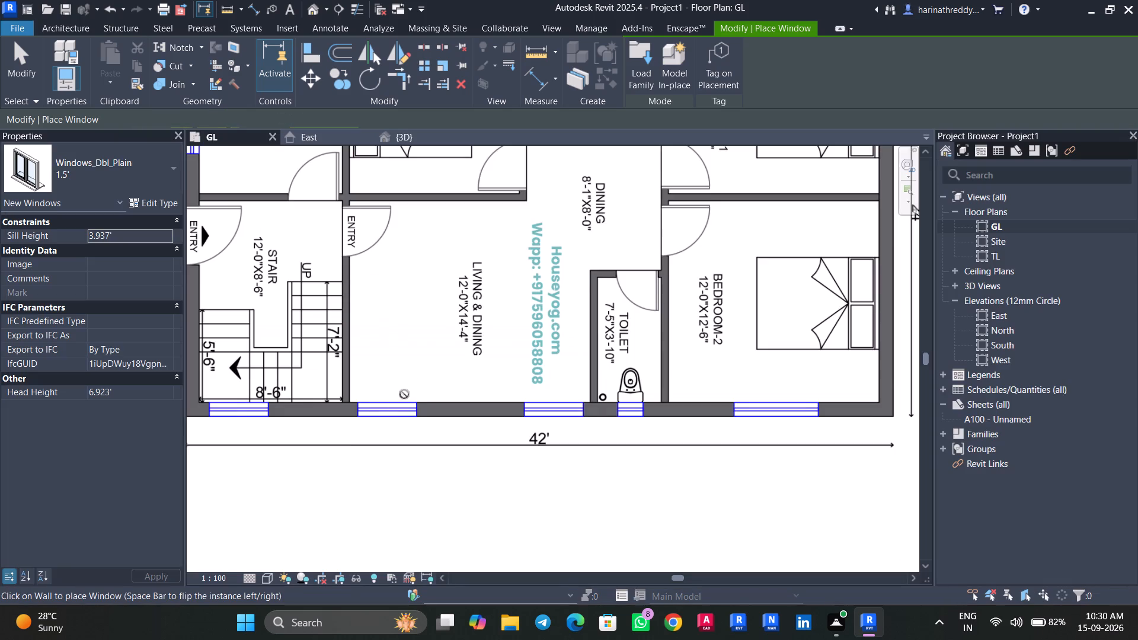
Place a 1.5' Windows_Dbl_Plain window over the toilet's south-wall opening and end window placement.
{"action": "scroll", "coordinate": [415, 412], "scroll_direction": "down", "scroll_amount": 4}
{"action": "scroll", "coordinate": [500, 411], "scroll_direction": "up", "scroll_amount": 8}
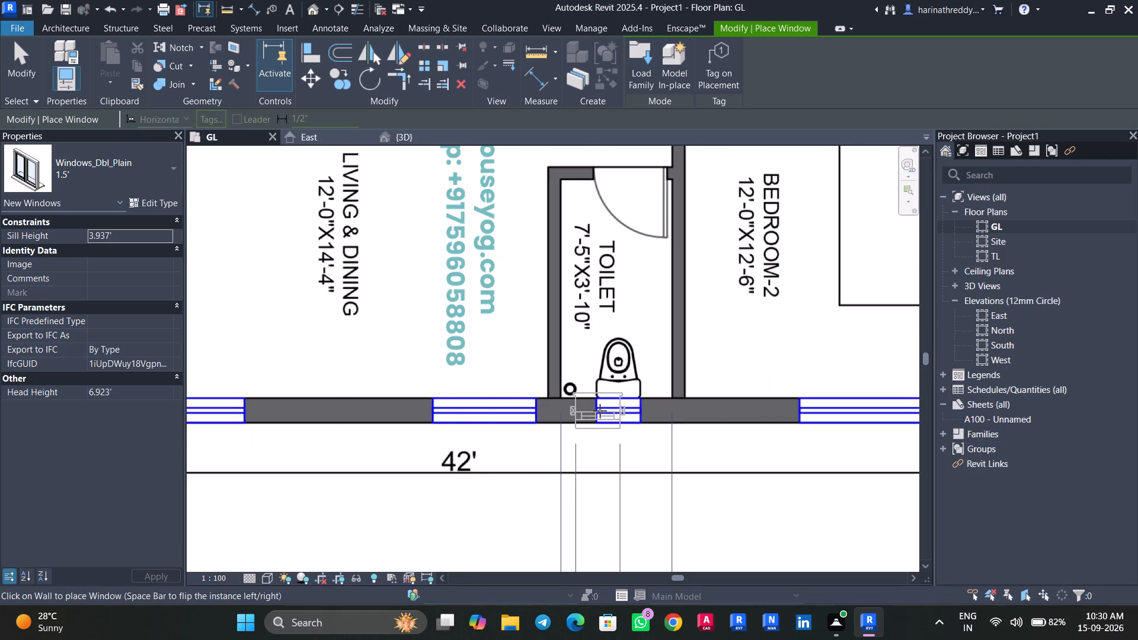
{"action": "scroll", "coordinate": [615, 421], "scroll_direction": "up", "scroll_amount": 4}
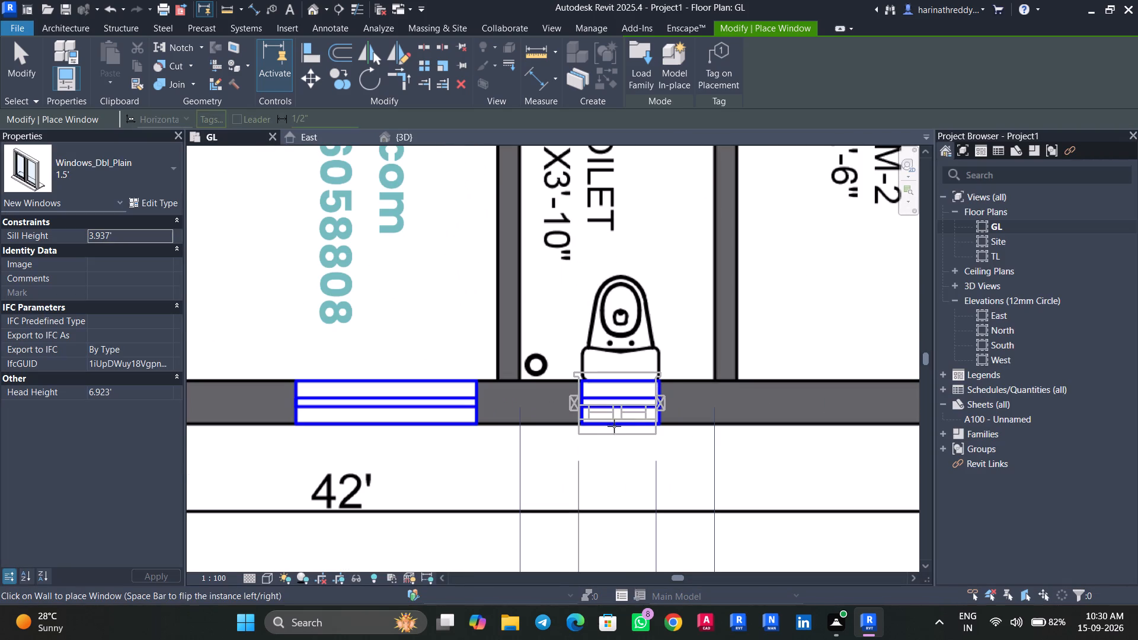
{"action": "left_click", "coordinate": [614, 428]}
{"action": "key", "text": "Escape"}
{"action": "key", "text": "Escape"}
{"action": "key", "text": "Escape"}
Place 5' Windows_Dbl_Plain windows over the north-wall openings of the drawing room and Bedroom-3.
{"action": "scroll", "coordinate": [605, 459], "scroll_direction": "down", "scroll_amount": 9}
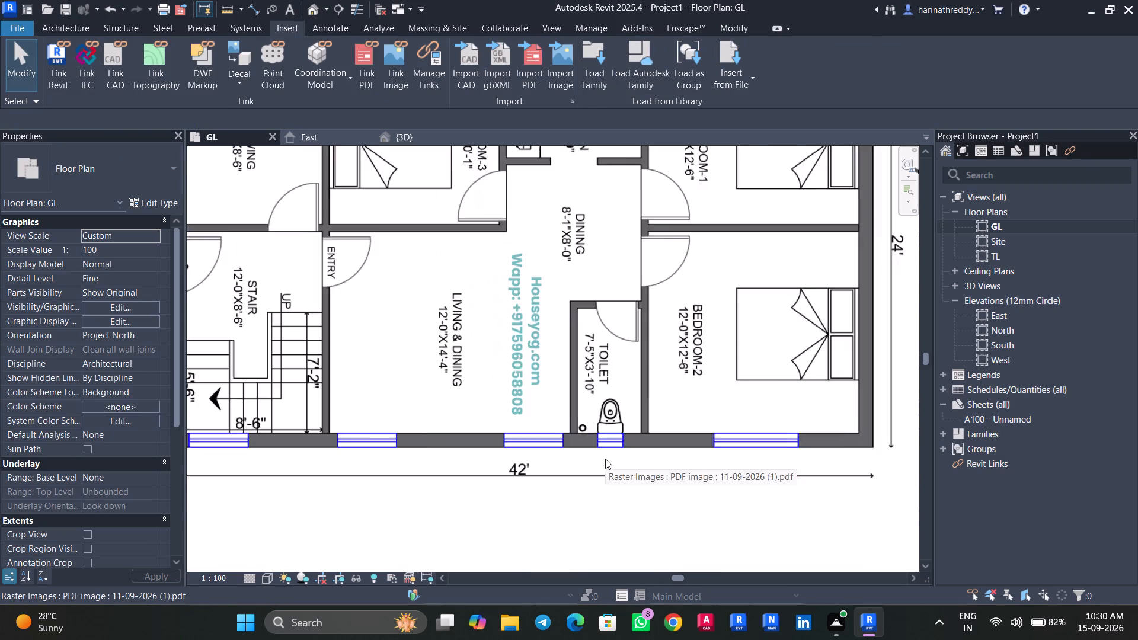
{"action": "scroll", "coordinate": [605, 459], "scroll_direction": "down", "scroll_amount": 3}
{"action": "scroll", "coordinate": [605, 459], "scroll_direction": "up", "scroll_amount": 1}
{"action": "scroll", "coordinate": [605, 459], "scroll_direction": "down", "scroll_amount": 2}
{"action": "scroll", "coordinate": [341, 235], "scroll_direction": "up", "scroll_amount": 9}
{"action": "type", "text": "WN"}
{"action": "left_click", "coordinate": [20, 167]}
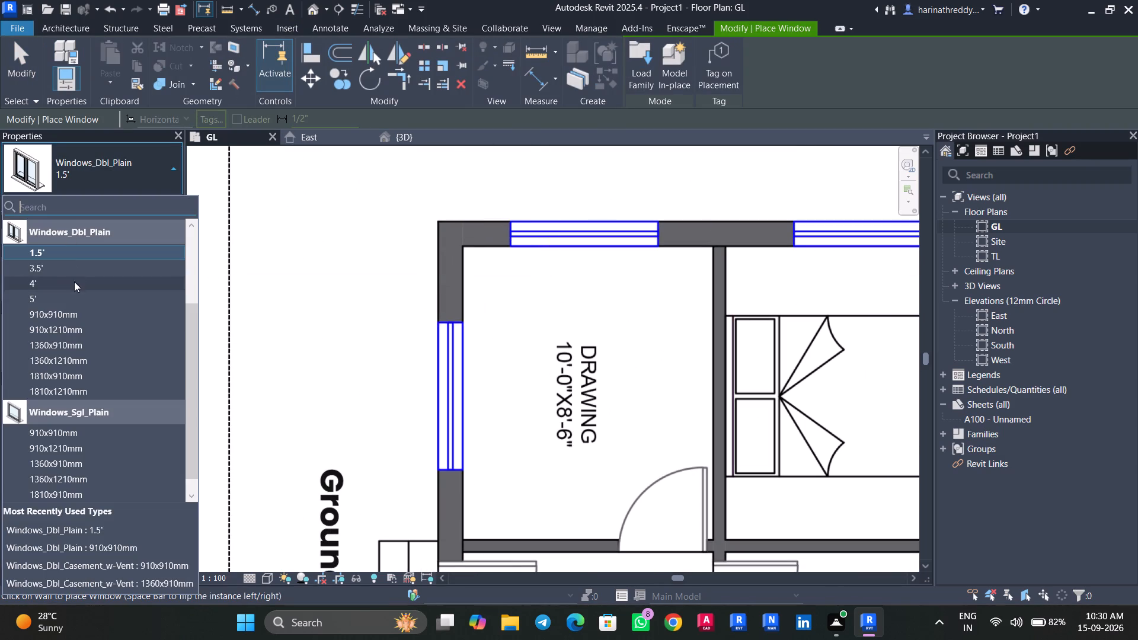
{"action": "left_click", "coordinate": [74, 295]}
{"action": "scroll", "coordinate": [618, 242], "scroll_direction": "up", "scroll_amount": 3}
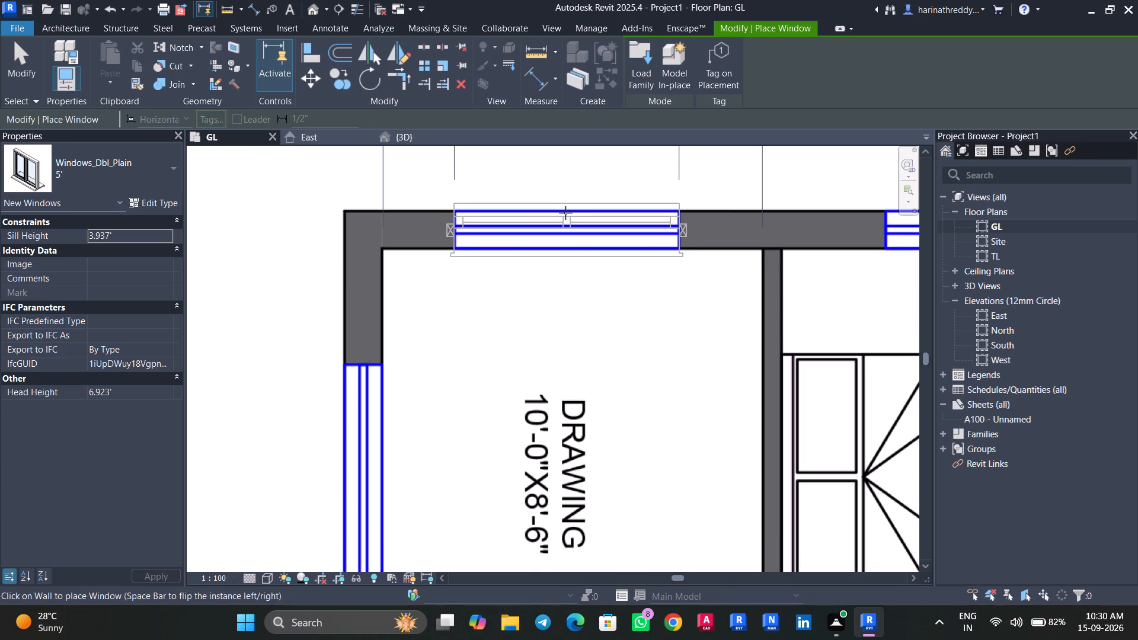
{"action": "left_click", "coordinate": [565, 213]}
{"action": "middle_click_drag", "start_coordinate": [602, 289], "coordinate": [417, 305]}
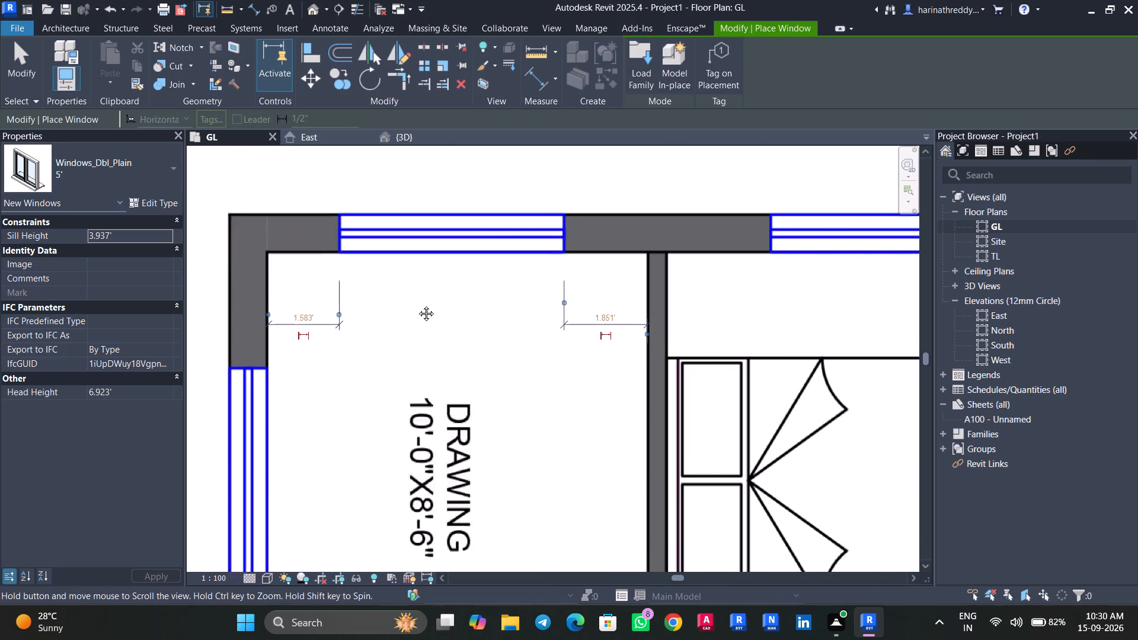
{"action": "middle_click_drag", "start_coordinate": [417, 305], "coordinate": [146, 330]}
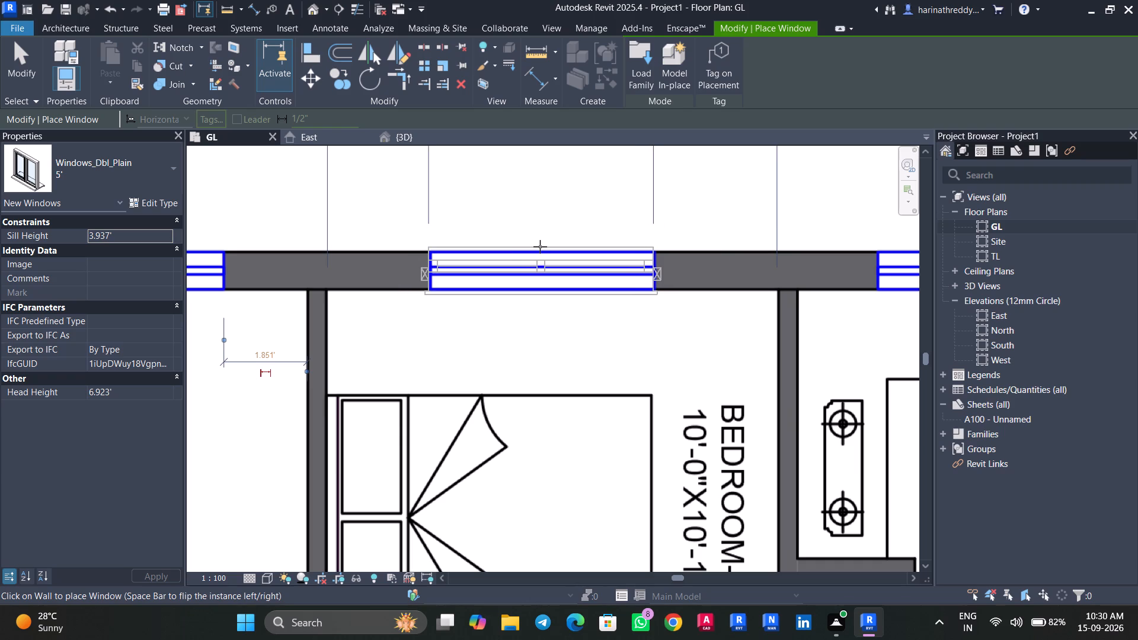
{"action": "left_click", "coordinate": [540, 247]}
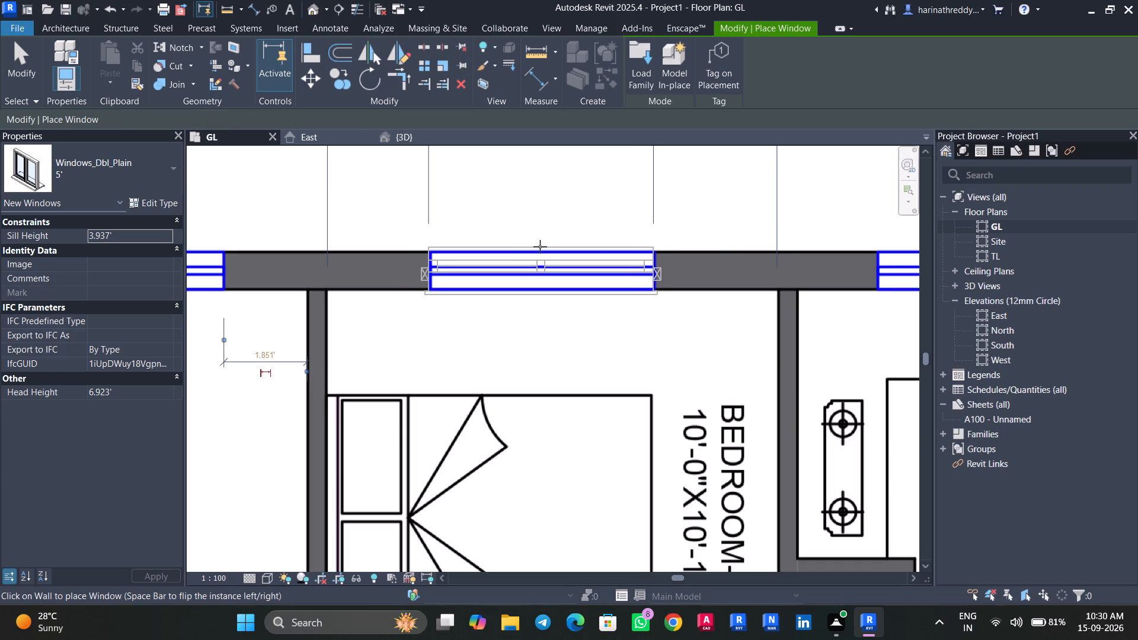
Place a 4' Windows_Dbl_Plain window over the kitchen's north-wall opening.
{"action": "middle_click_drag", "start_coordinate": [662, 305], "coordinate": [179, 305]}
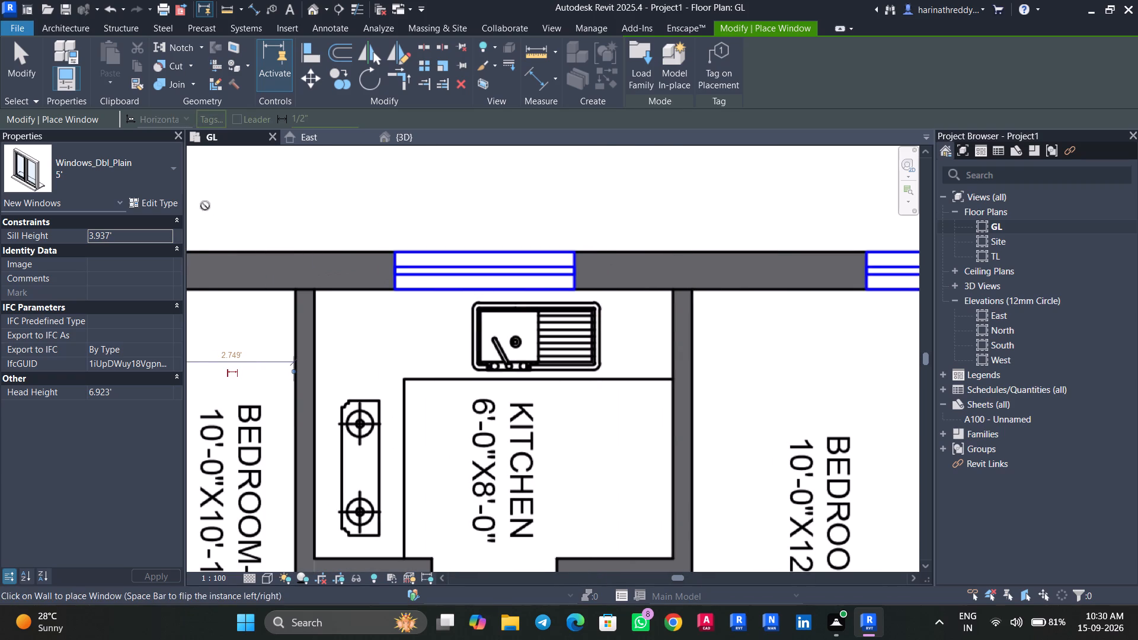
{"action": "left_click", "coordinate": [161, 185]}
{"action": "left_click", "coordinate": [114, 239]}
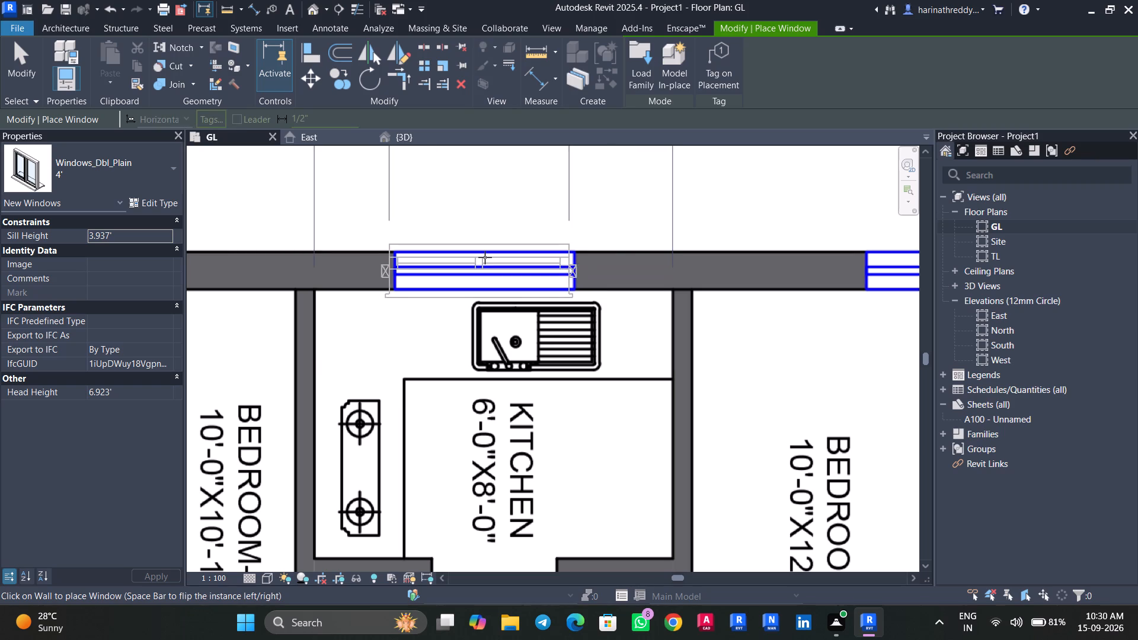
{"action": "left_click", "coordinate": [483, 256]}
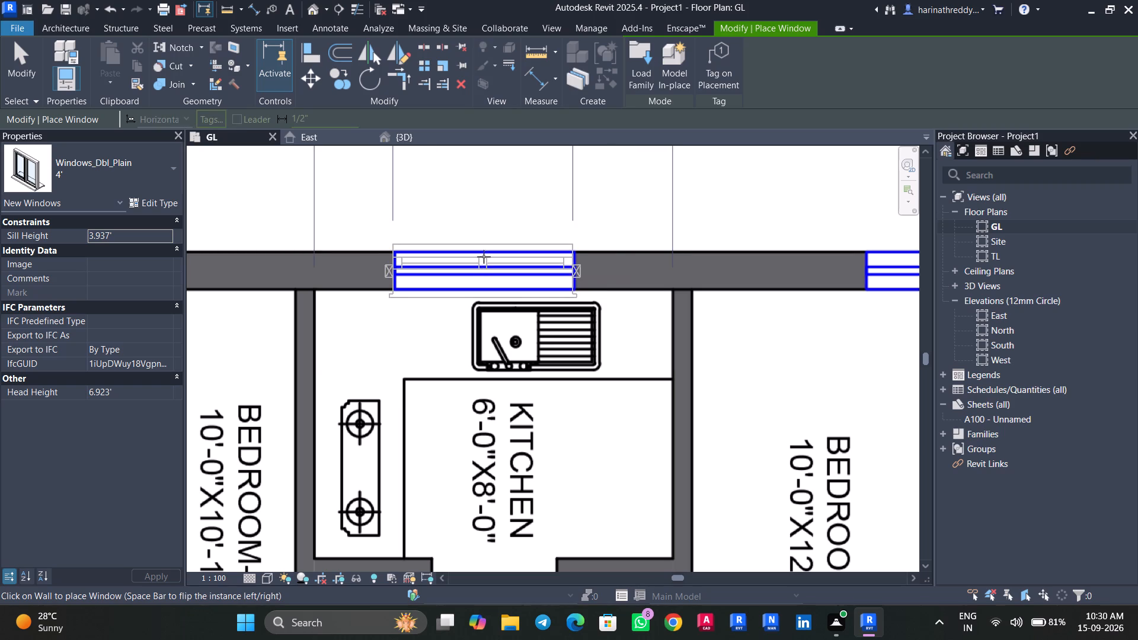
Place a 5' Windows_Dbl_Plain window over Bedroom-1's north-wall opening.
{"action": "middle_click_drag", "start_coordinate": [756, 343], "coordinate": [251, 346]}
{"action": "left_click", "coordinate": [14, 159]}
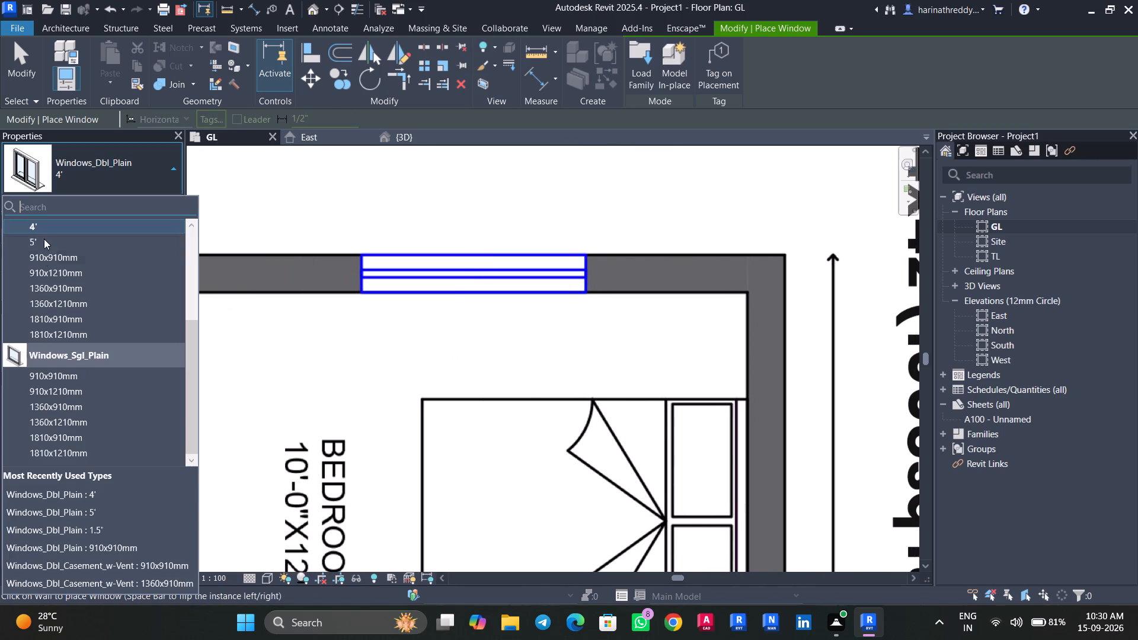
{"action": "left_click", "coordinate": [49, 244]}
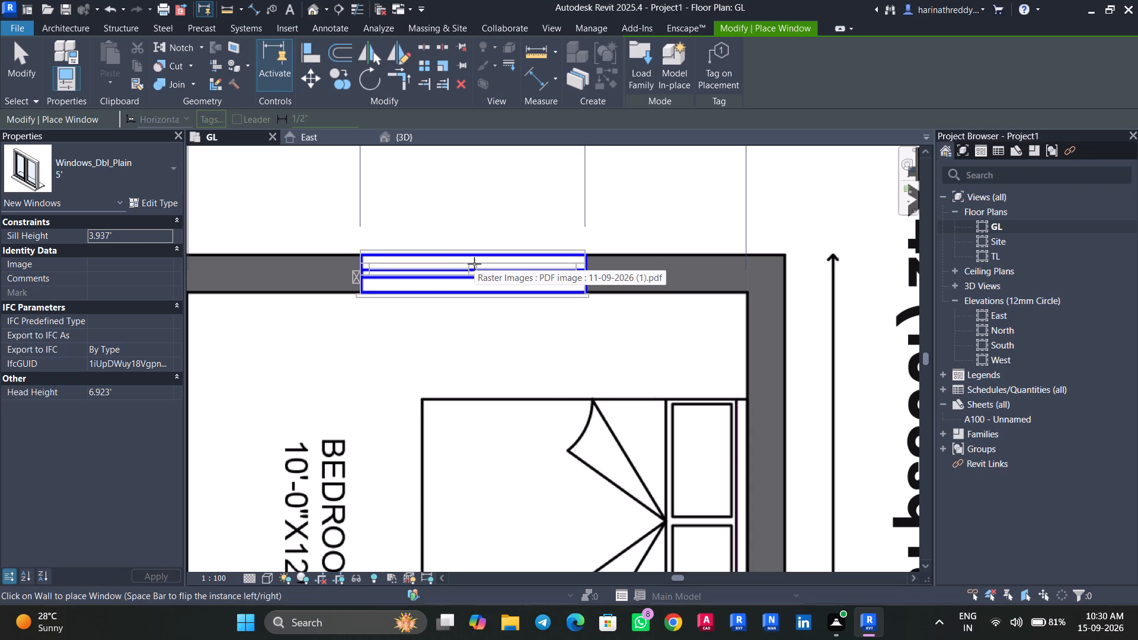
{"action": "left_click", "coordinate": [474, 264]}
Place a 5' Windows_Dbl_Plain window over Bedroom-2's south-wall opening.
{"action": "middle_click_drag", "start_coordinate": [525, 400], "coordinate": [463, 70]}
{"action": "scroll", "coordinate": [530, 322], "scroll_direction": "down", "scroll_amount": 4}
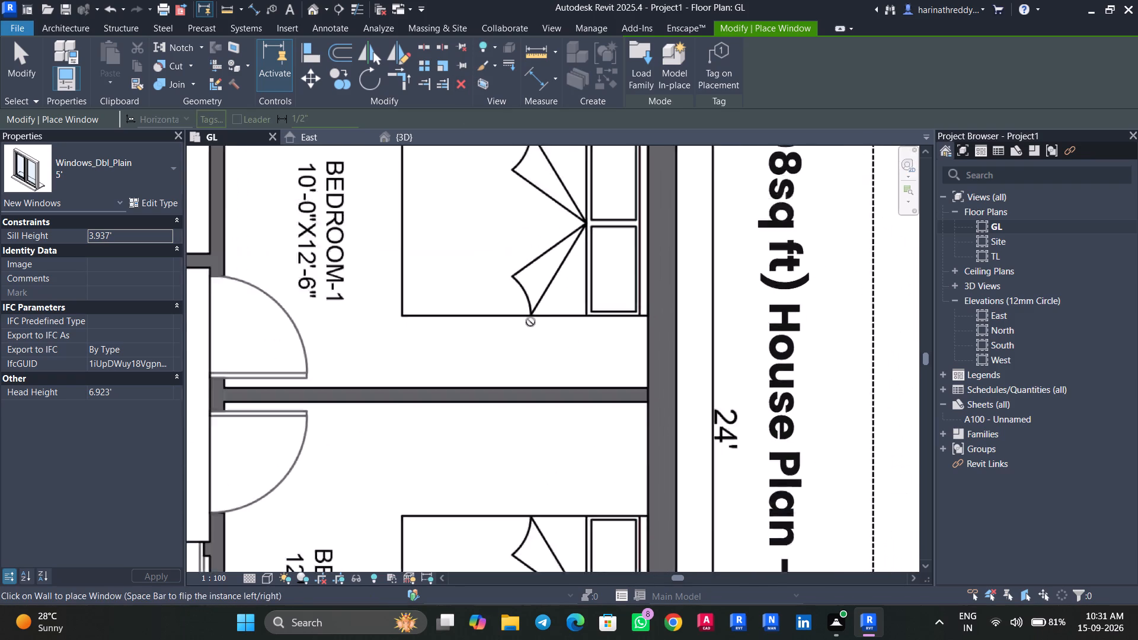
{"action": "scroll", "coordinate": [530, 322], "scroll_direction": "down", "scroll_amount": 6}
{"action": "scroll", "coordinate": [530, 322], "scroll_direction": "up", "scroll_amount": 3}
{"action": "scroll", "coordinate": [530, 322], "scroll_direction": "down", "scroll_amount": 1}
{"action": "middle_click_drag", "start_coordinate": [494, 434], "coordinate": [535, 216]}
{"action": "scroll", "coordinate": [524, 317], "scroll_direction": "up", "scroll_amount": 4}
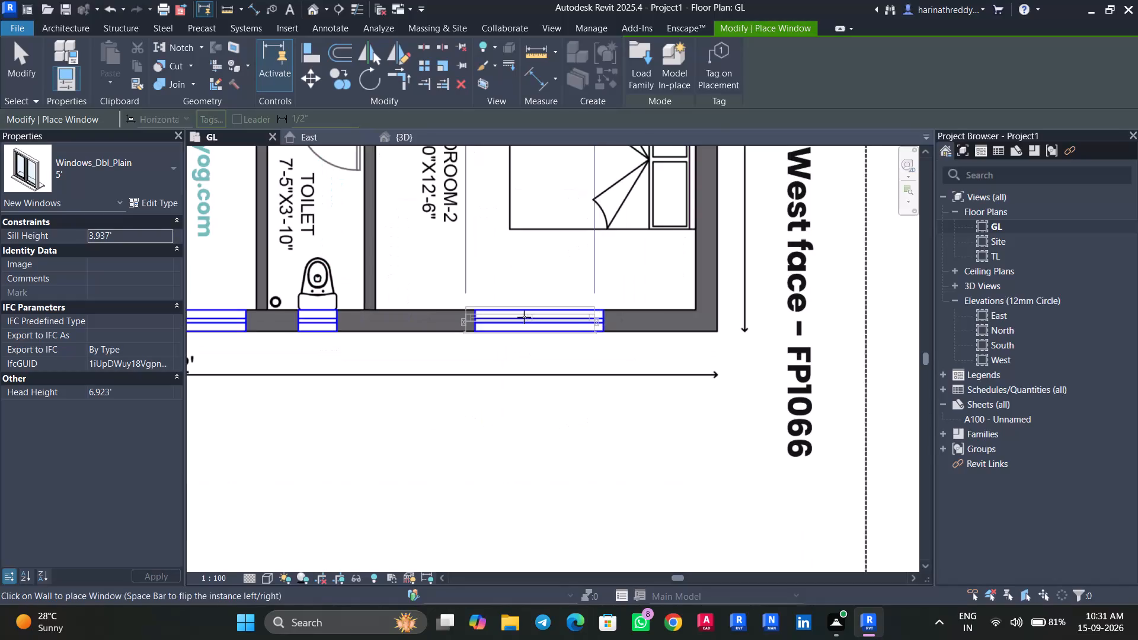
{"action": "scroll", "coordinate": [524, 317], "scroll_direction": "up", "scroll_amount": 4}
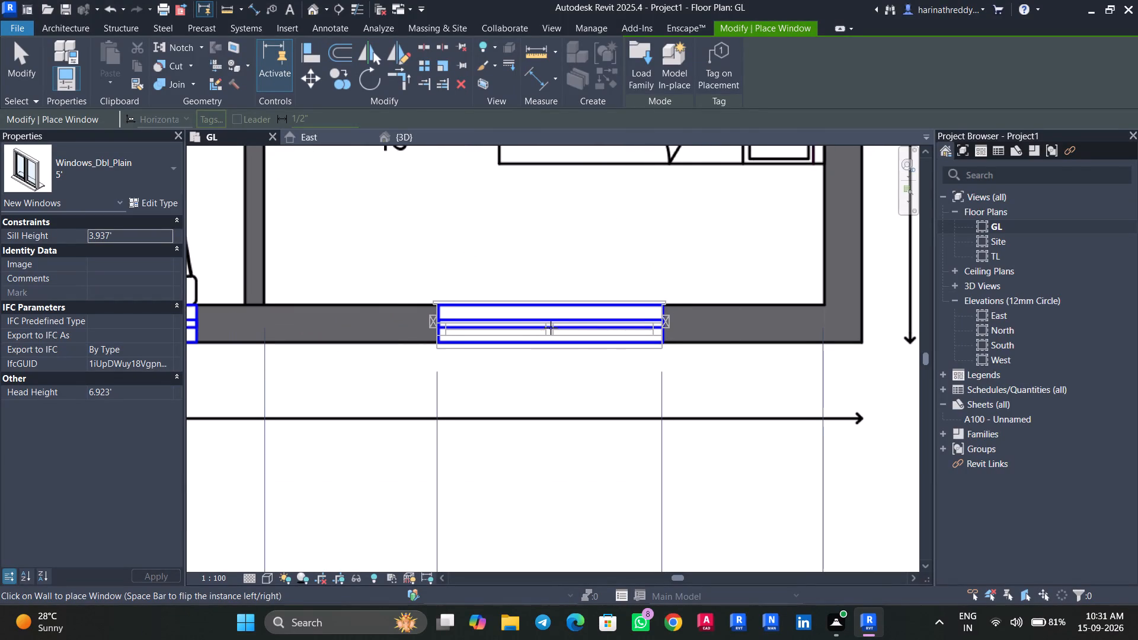
{"action": "left_click", "coordinate": [551, 328]}
Place 3.5' Windows_Dbl_Plain windows over the two living and dining openings and the stair opening in the south wall.
{"action": "middle_click_drag", "start_coordinate": [413, 382], "coordinate": [782, 381]}
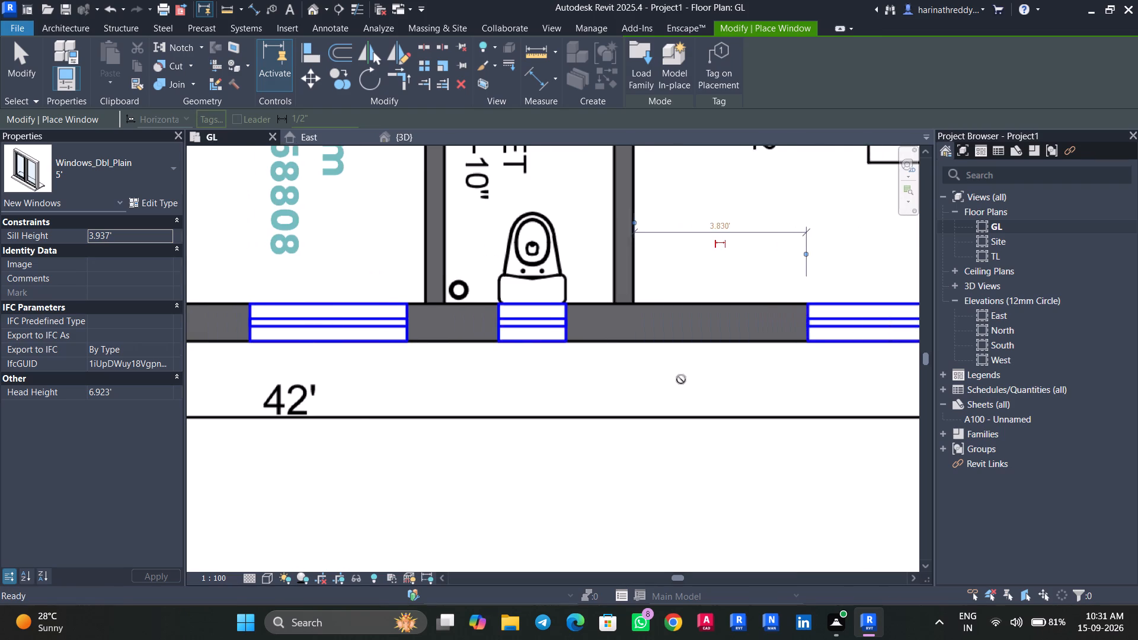
{"action": "middle_click_drag", "start_coordinate": [462, 379], "coordinate": [764, 393]}
{"action": "left_click", "coordinate": [49, 169]}
{"action": "scroll", "coordinate": [68, 232], "scroll_direction": "up", "scroll_amount": 1}
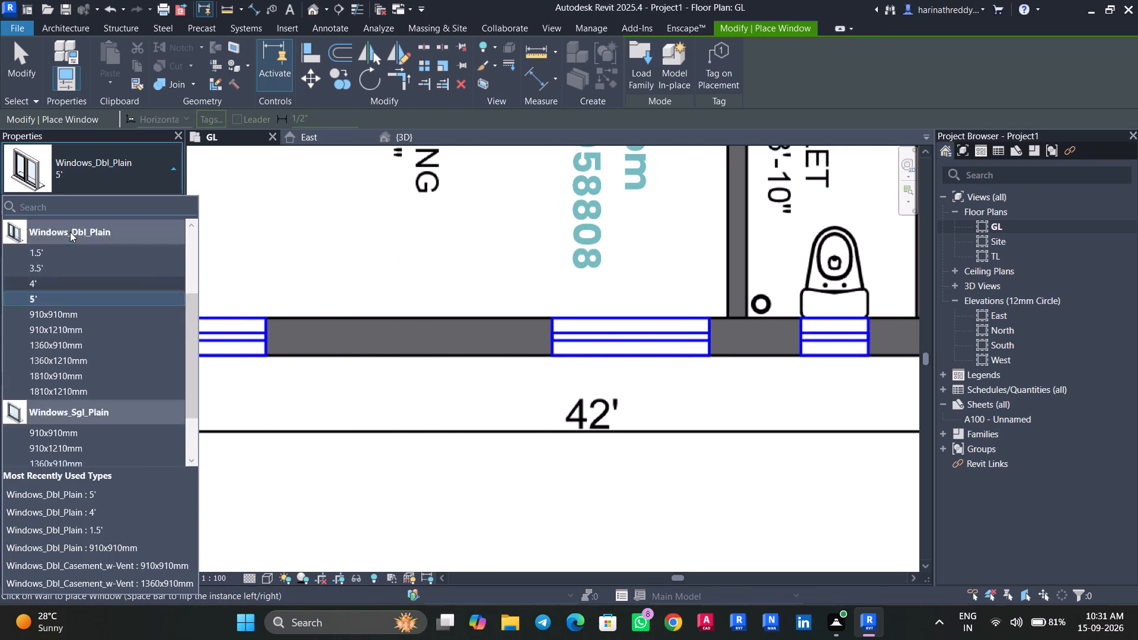
{"action": "scroll", "coordinate": [70, 232], "scroll_direction": "up", "scroll_amount": 2}
{"action": "left_click", "coordinate": [84, 366]}
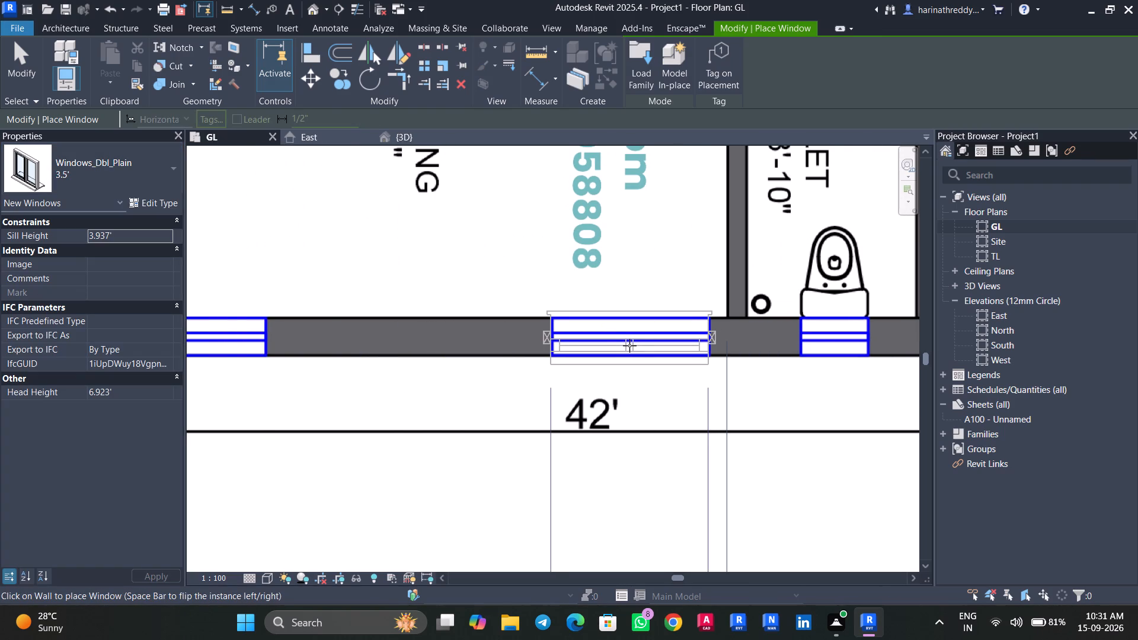
{"action": "left_click", "coordinate": [629, 345]}
{"action": "middle_click_drag", "start_coordinate": [401, 369], "coordinate": [692, 373]}
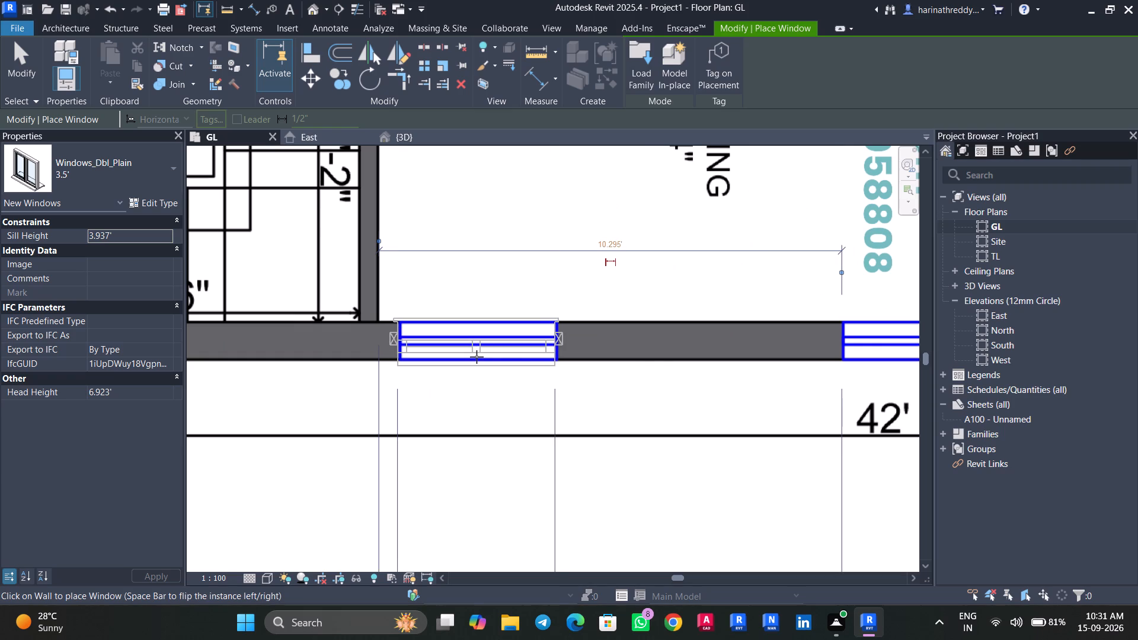
{"action": "left_click", "coordinate": [477, 356]}
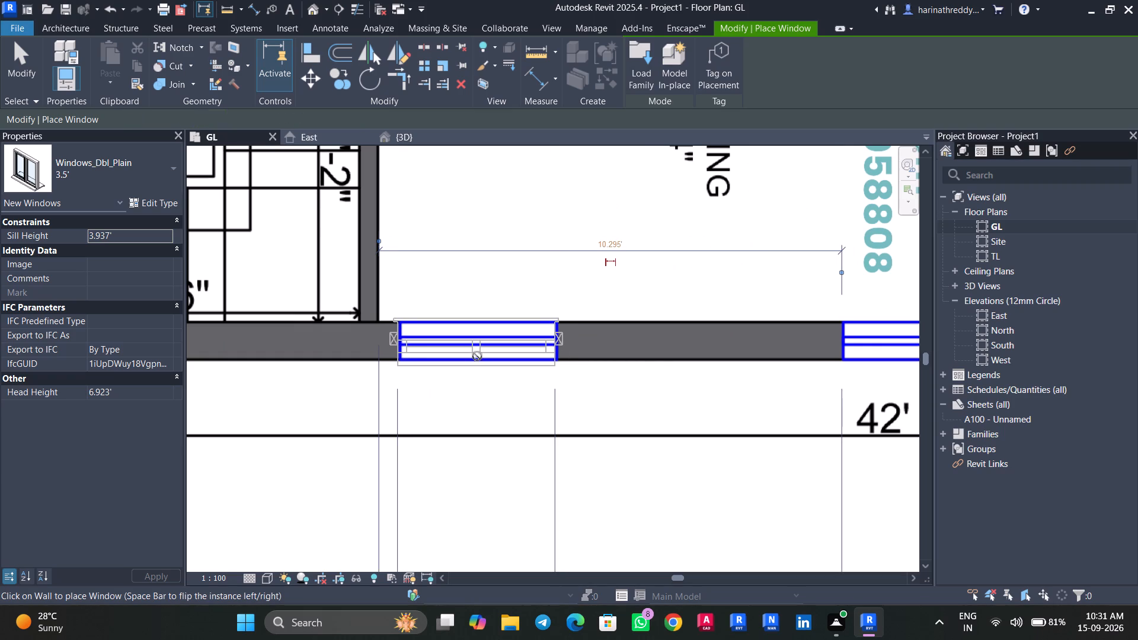
{"action": "middle_click_drag", "start_coordinate": [391, 388], "coordinate": [852, 373]}
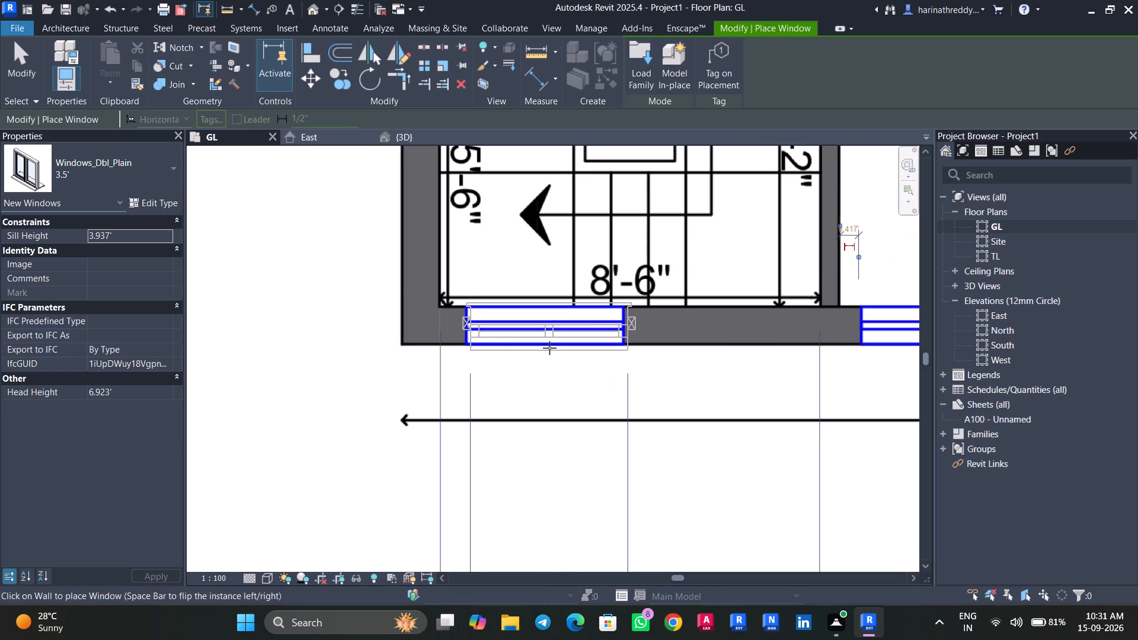
{"action": "left_click", "coordinate": [543, 347]}
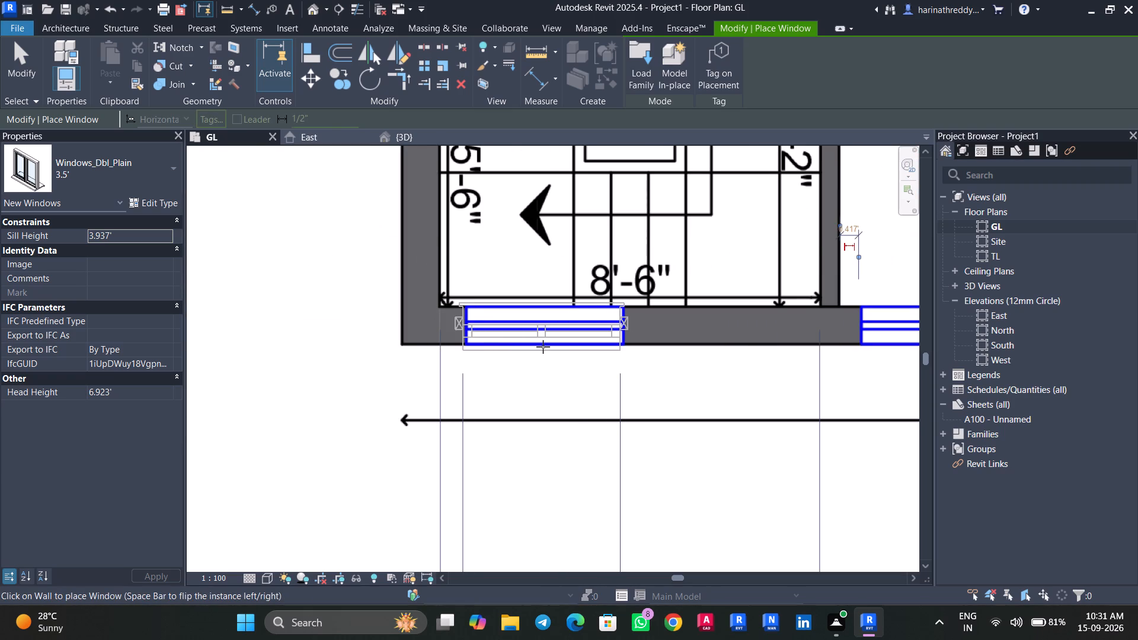
Place a 5' Windows_Dbl_Plain window over the drawing room's west-wall opening and end window placement.
{"action": "scroll", "coordinate": [532, 400], "scroll_direction": "down", "scroll_amount": 11}
{"action": "scroll", "coordinate": [532, 401], "scroll_direction": "up", "scroll_amount": 1}
{"action": "scroll", "coordinate": [532, 401], "scroll_direction": "down", "scroll_amount": 3}
{"action": "scroll", "coordinate": [512, 248], "scroll_direction": "up", "scroll_amount": 2}
{"action": "scroll", "coordinate": [512, 248], "scroll_direction": "down", "scroll_amount": 1}
{"action": "scroll", "coordinate": [512, 248], "scroll_direction": "up", "scroll_amount": 4}
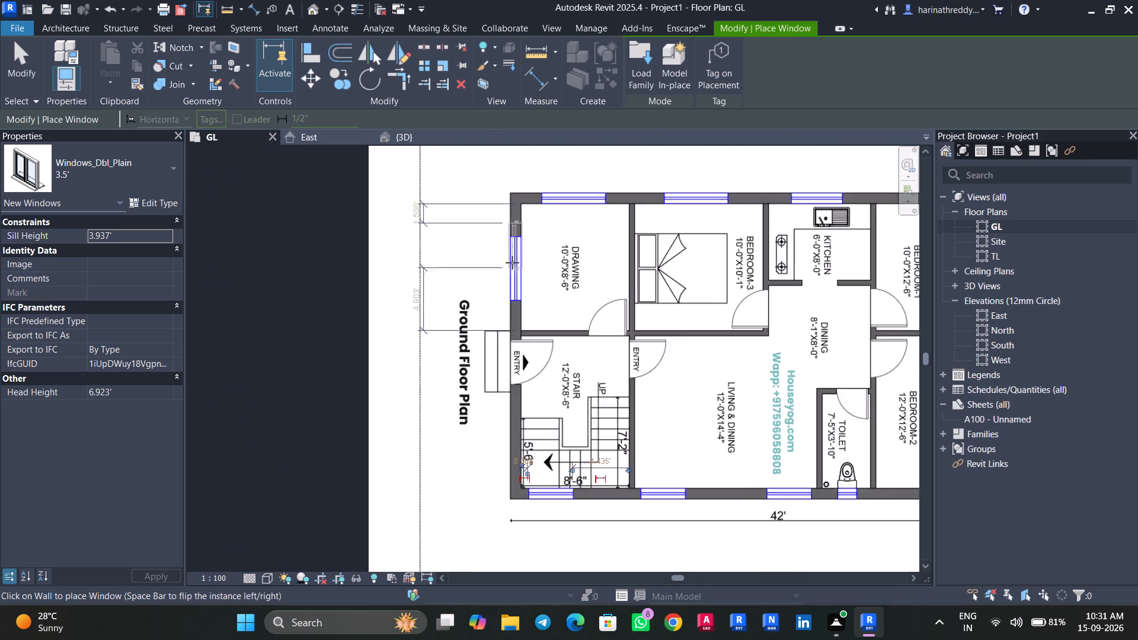
{"action": "scroll", "coordinate": [512, 263], "scroll_direction": "up", "scroll_amount": 6}
{"action": "left_click", "coordinate": [103, 152]}
{"action": "scroll", "coordinate": [100, 264], "scroll_direction": "up", "scroll_amount": 4}
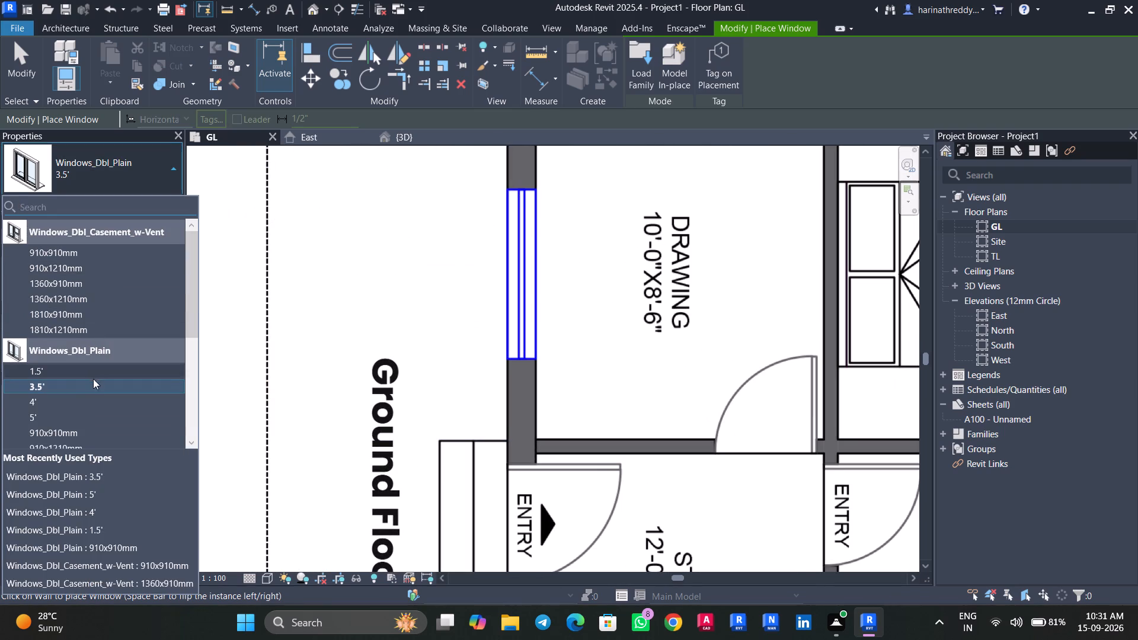
{"action": "left_click", "coordinate": [90, 418]}
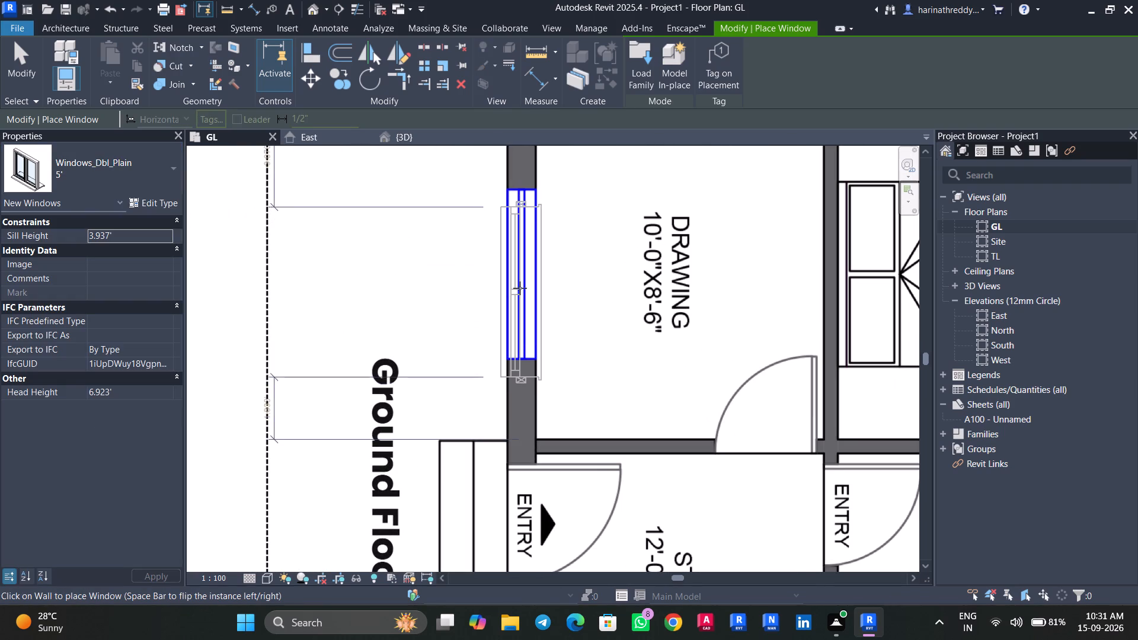
{"action": "left_click", "coordinate": [521, 277]}
{"action": "key", "text": "Escape"}
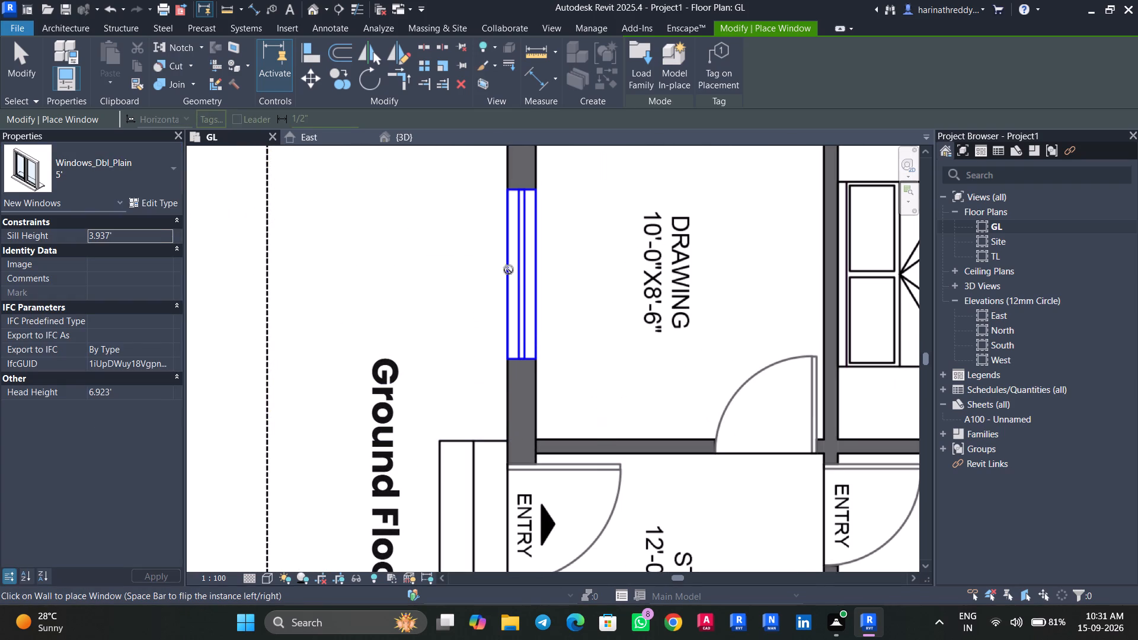
{"action": "key", "text": "Escape"}
Examine the placed windows around the house's exterior walls in the 3D view.
{"action": "left_click", "coordinate": [407, 143]}
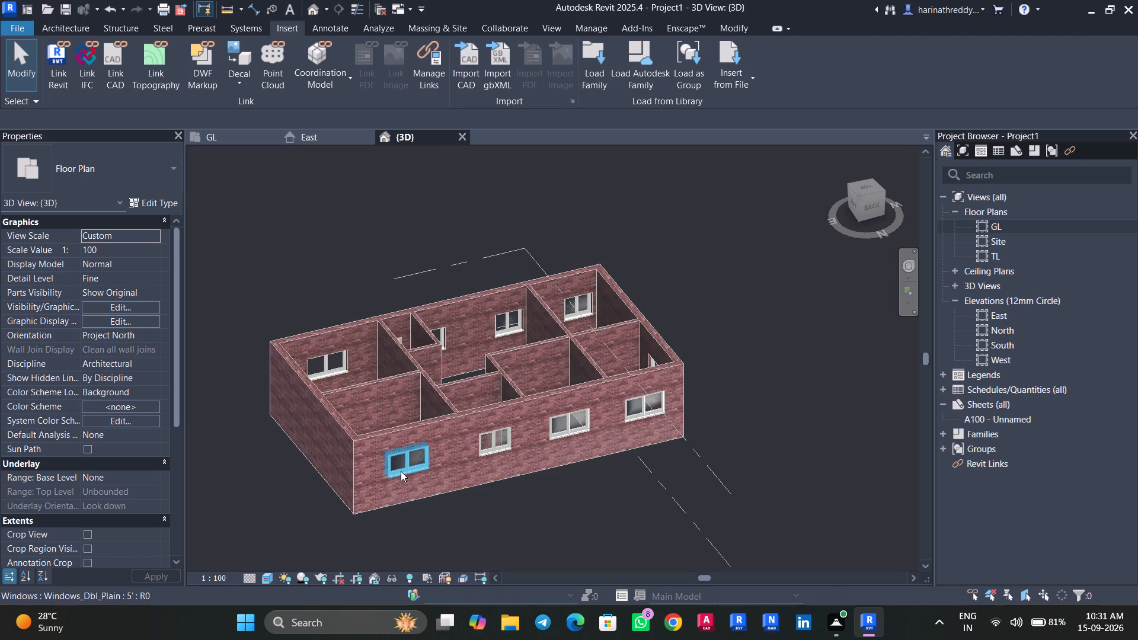
{"action": "scroll", "coordinate": [479, 527], "scroll_direction": "down", "scroll_amount": 1}
{"action": "middle_click_drag", "start_coordinate": [491, 524], "coordinate": [366, 523], "text": "shift"}
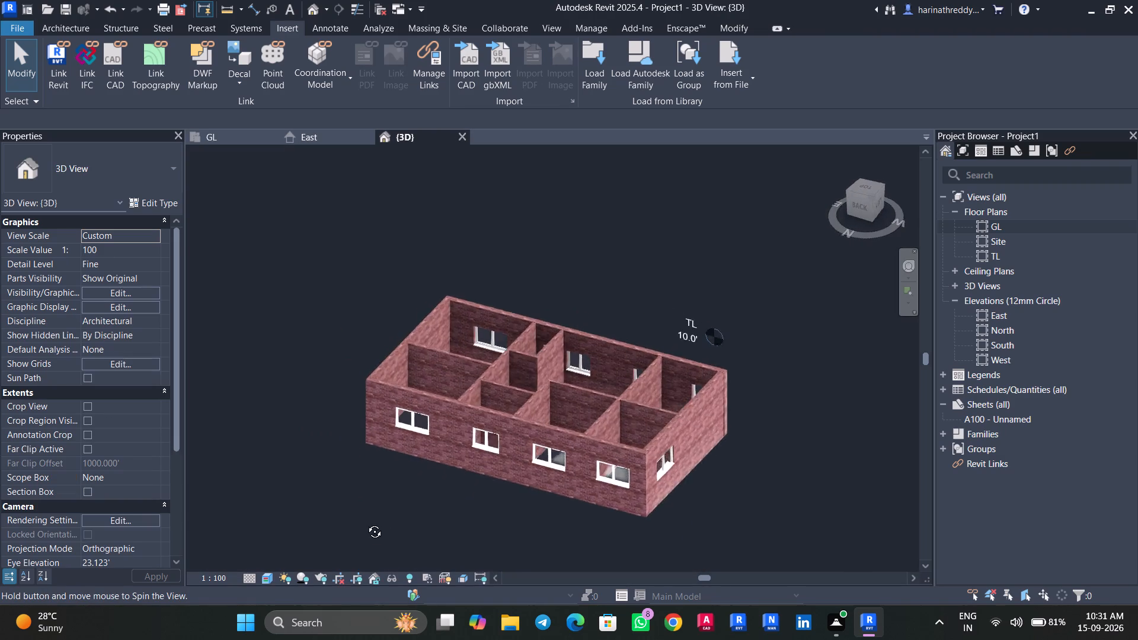
{"action": "middle_click_drag", "start_coordinate": [366, 523], "coordinate": [192, 475], "text": "shift"}
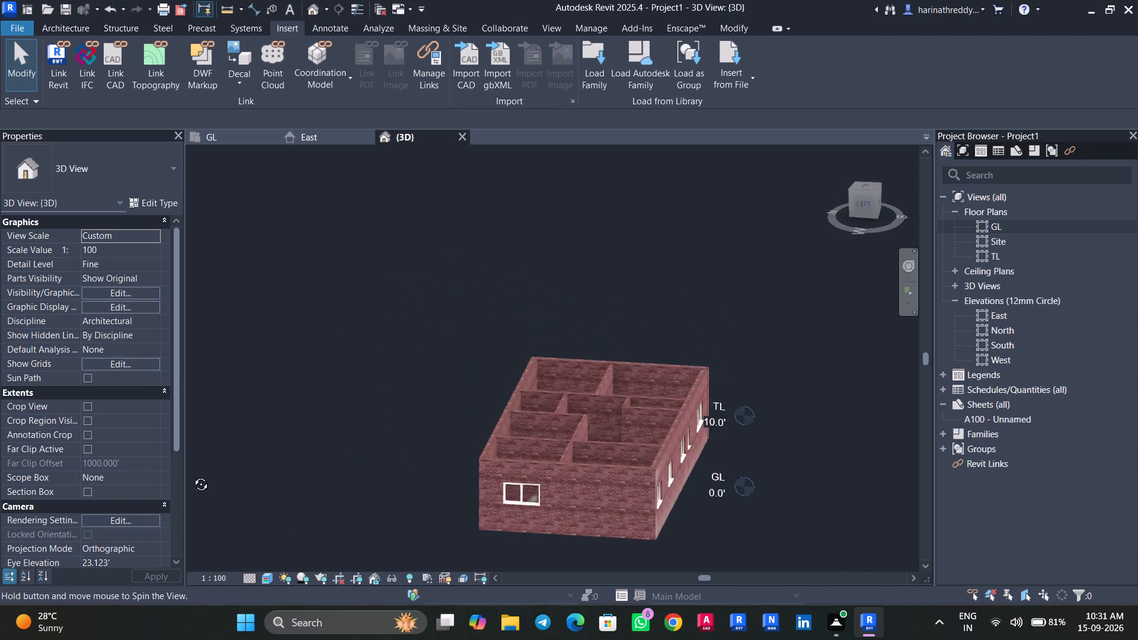
{"action": "middle_click_drag", "start_coordinate": [192, 475], "coordinate": [191, 476], "text": "shift"}
{"action": "scroll", "coordinate": [191, 476], "scroll_direction": "up", "scroll_amount": 1, "text": "shift"}
{"action": "middle_click_drag", "start_coordinate": [824, 510], "coordinate": [648, 489], "text": "shift"}
{"action": "scroll", "coordinate": [553, 514], "scroll_direction": "up", "scroll_amount": 2}
{"action": "scroll", "coordinate": [553, 514], "scroll_direction": "down", "scroll_amount": 1}
{"action": "scroll", "coordinate": [553, 514], "scroll_direction": "up", "scroll_amount": 4}
{"action": "scroll", "coordinate": [559, 503], "scroll_direction": "down", "scroll_amount": 1}
{"action": "scroll", "coordinate": [559, 503], "scroll_direction": "up", "scroll_amount": 3}
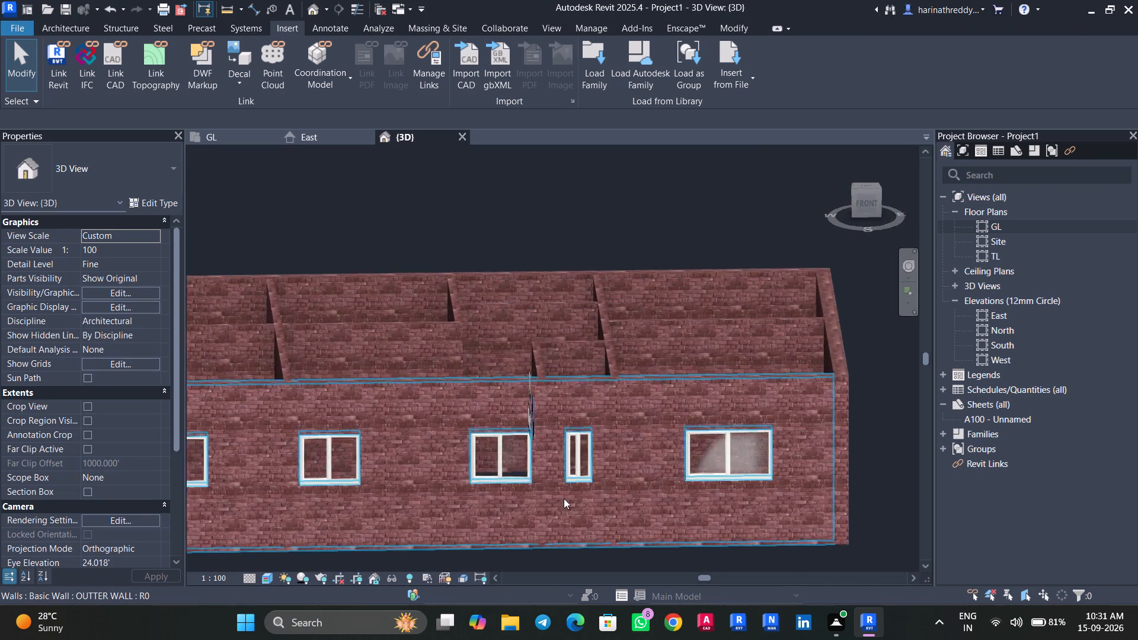
{"action": "scroll", "coordinate": [564, 498], "scroll_direction": "up", "scroll_amount": 3}
Change the toilet's narrow south-wall window to the Windows_Sgl_Plain 910x910mm type.
{"action": "left_click", "coordinate": [593, 466]}
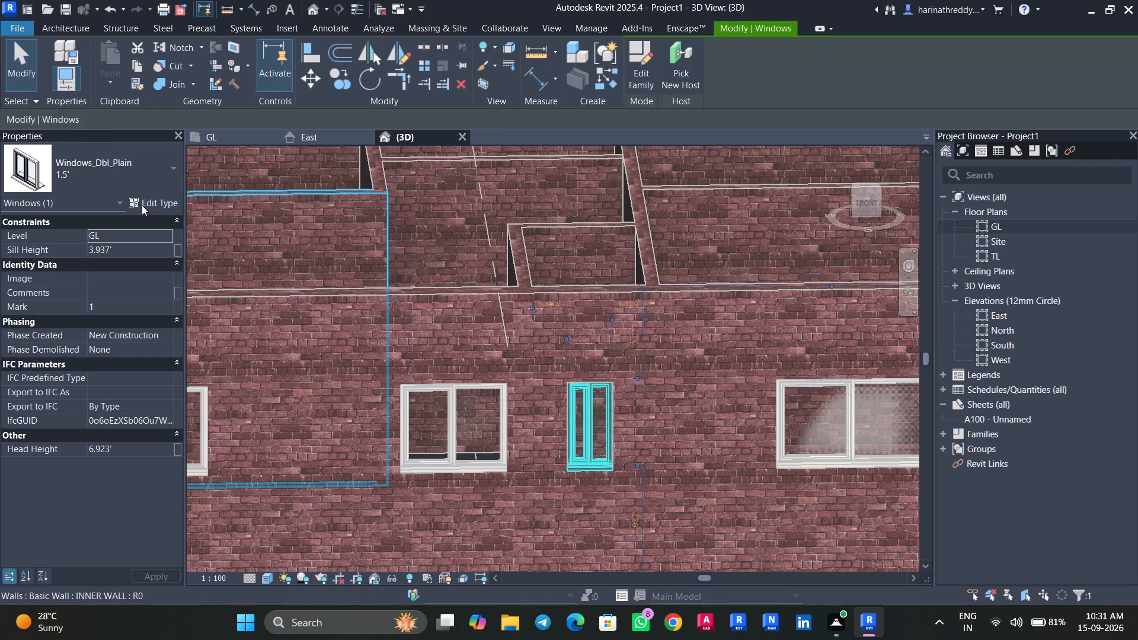
{"action": "left_click", "coordinate": [142, 205]}
{"action": "left_click", "coordinate": [1126, 128]}
{"action": "left_click", "coordinate": [124, 163]}
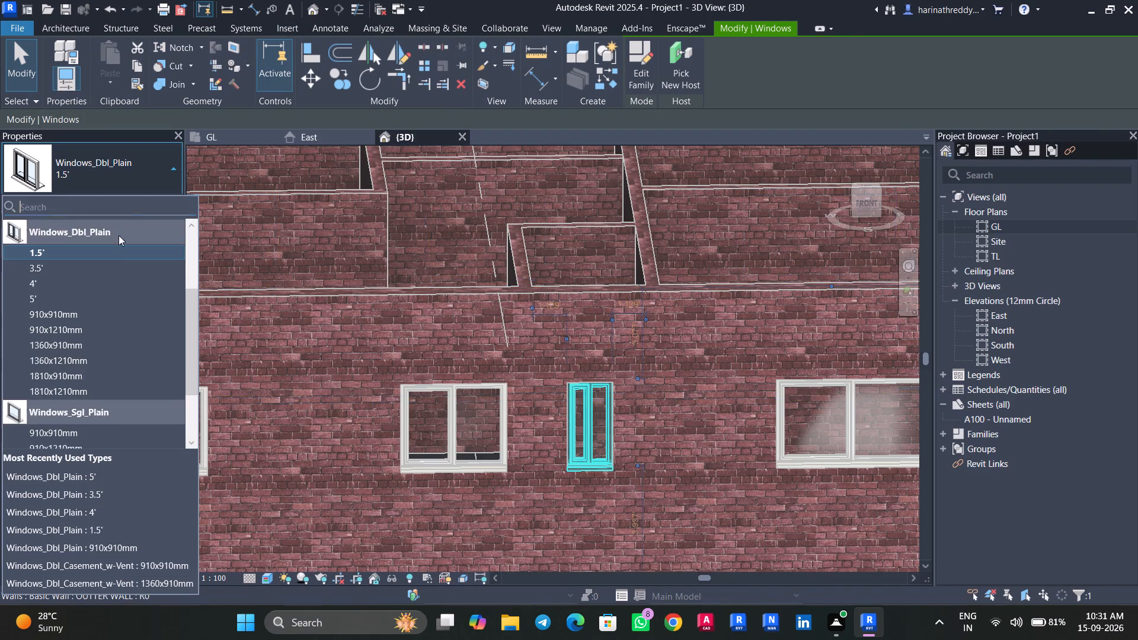
{"action": "scroll", "coordinate": [114, 263], "scroll_direction": "up", "scroll_amount": 9}
{"action": "scroll", "coordinate": [132, 296], "scroll_direction": "down", "scroll_amount": 4}
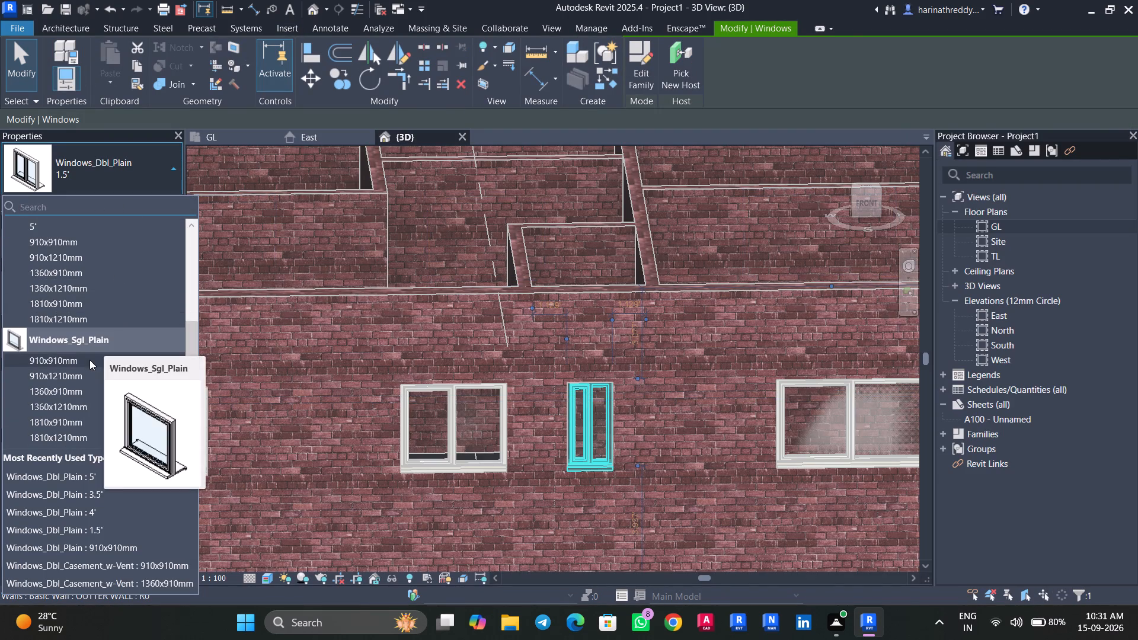
{"action": "left_click", "coordinate": [89, 360]}
{"action": "key", "text": "Escape"}
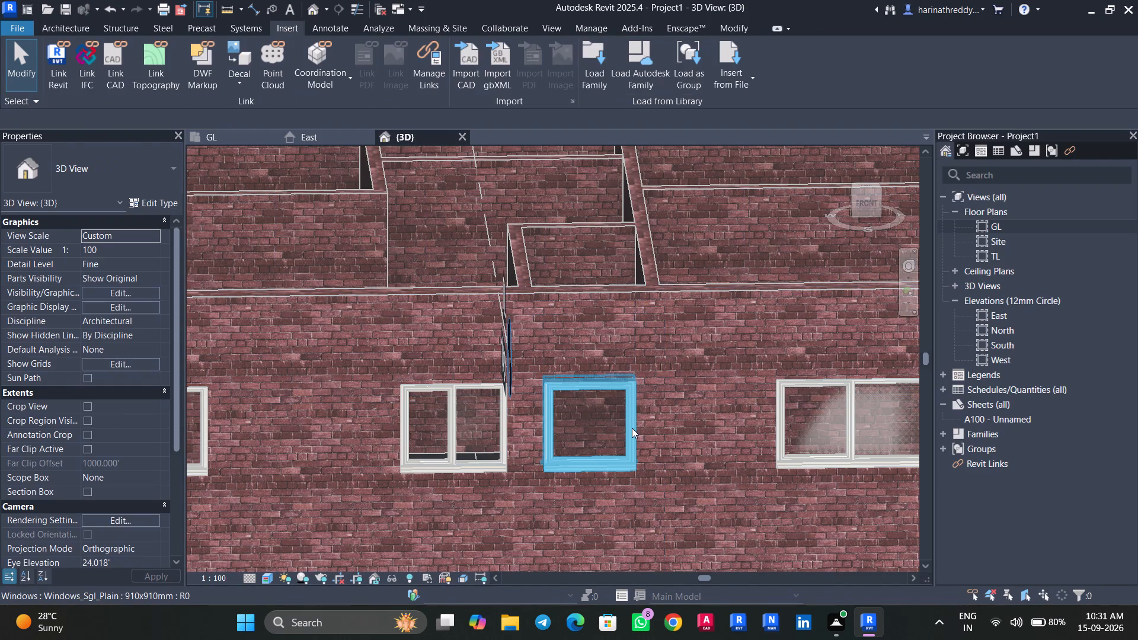
Duplicate the toilet window's Windows_Sgl_Plain type as V, set its Rough Width to 1.5', and accept the type properties.
{"action": "left_click", "coordinate": [632, 428]}
{"action": "left_click", "coordinate": [155, 202]}
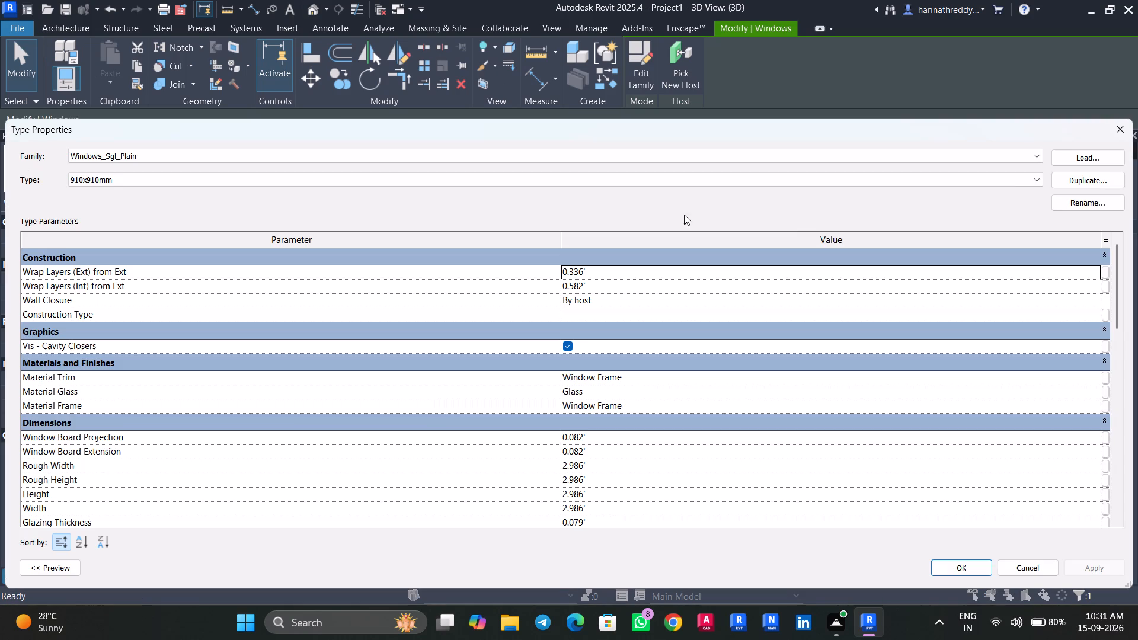
{"action": "left_click", "coordinate": [1082, 184]}
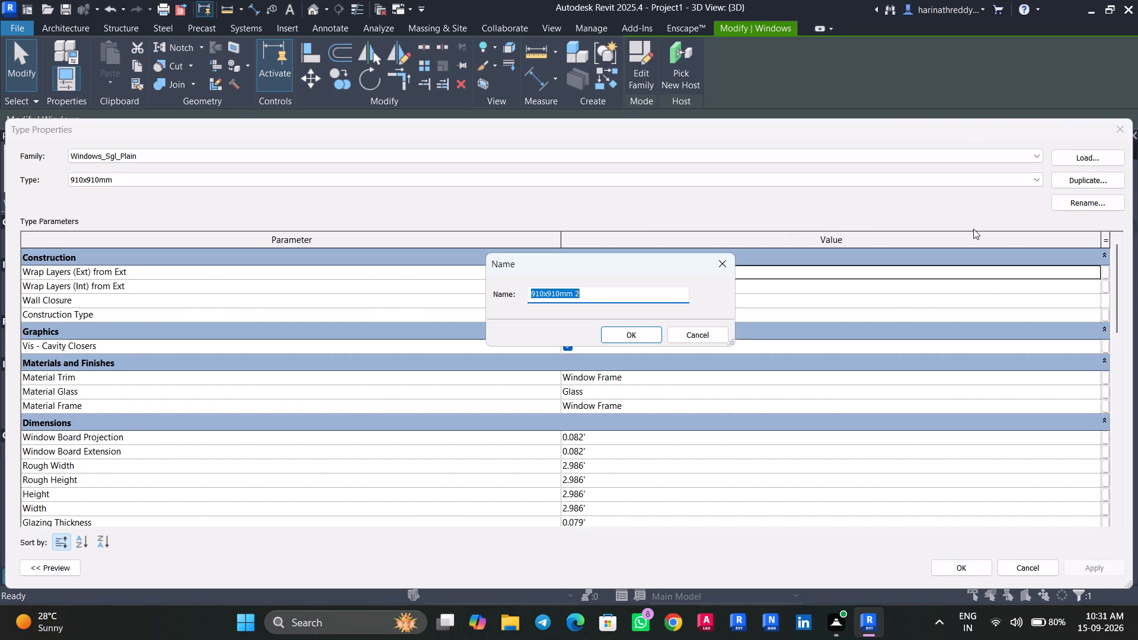
{"action": "key", "text": "v"}
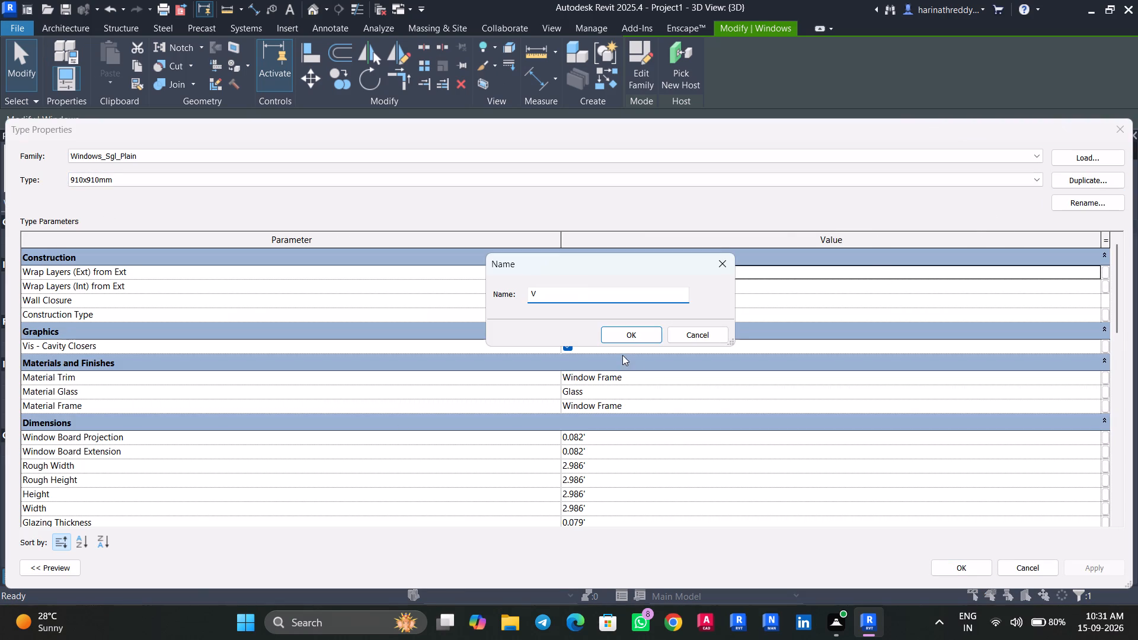
{"action": "left_click", "coordinate": [634, 336]}
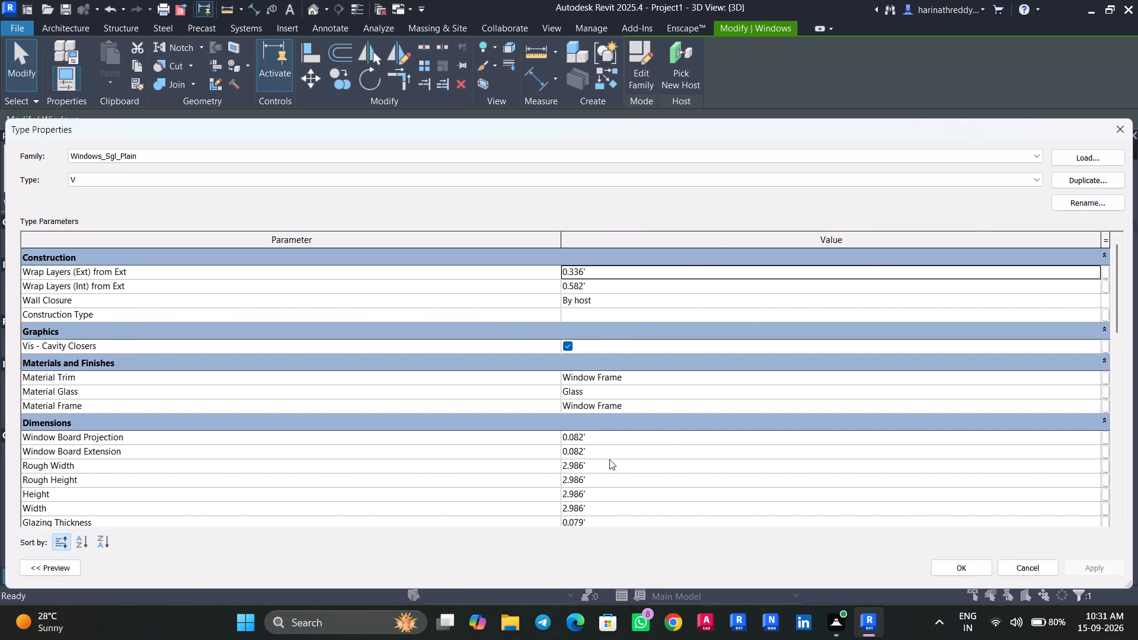
{"action": "scroll", "coordinate": [609, 459], "scroll_direction": "down", "scroll_amount": 3}
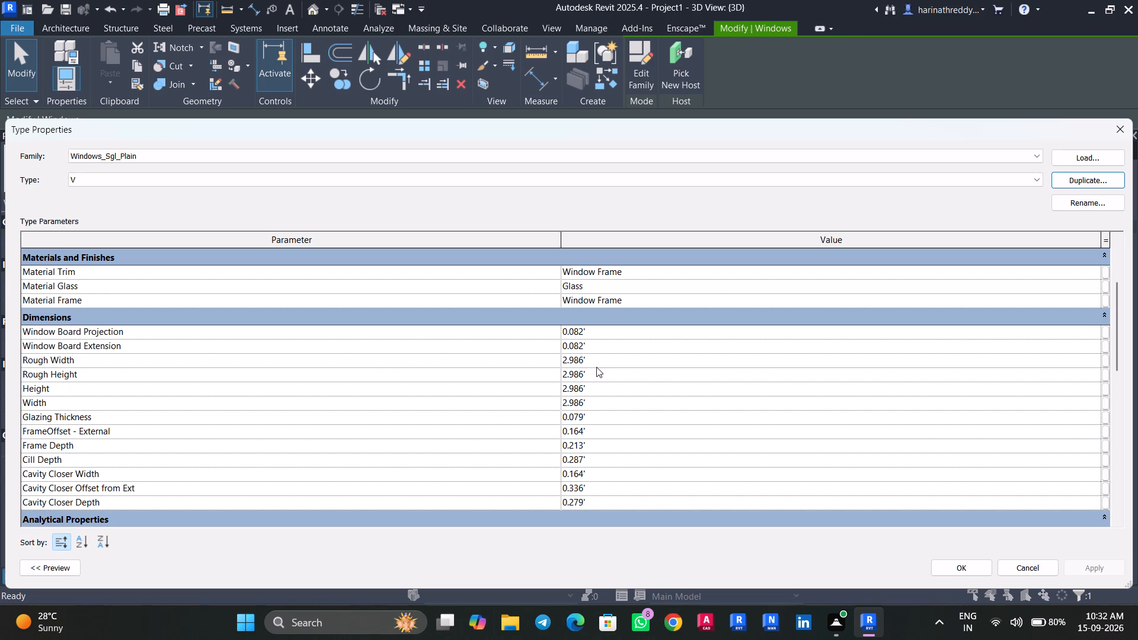
{"action": "left_click", "coordinate": [596, 367]}
{"action": "type", "text": "1.5"}
{"action": "key", "text": "apostrophe"}
{"action": "key", "text": "Return"}
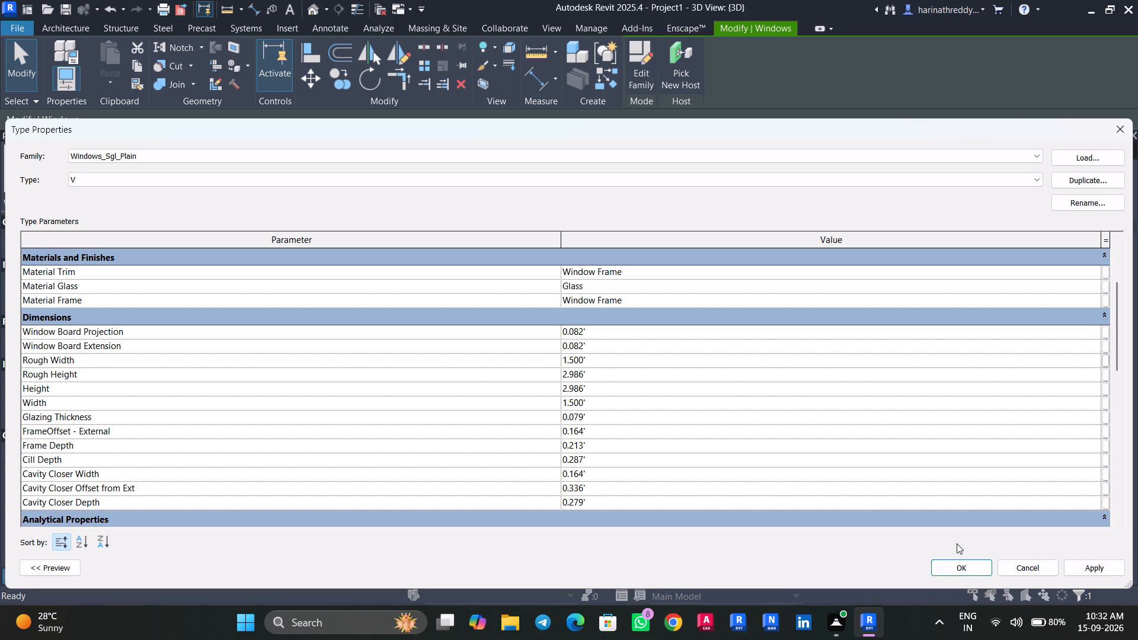
{"action": "left_click", "coordinate": [1066, 568]}
{"action": "left_click", "coordinate": [944, 574]}
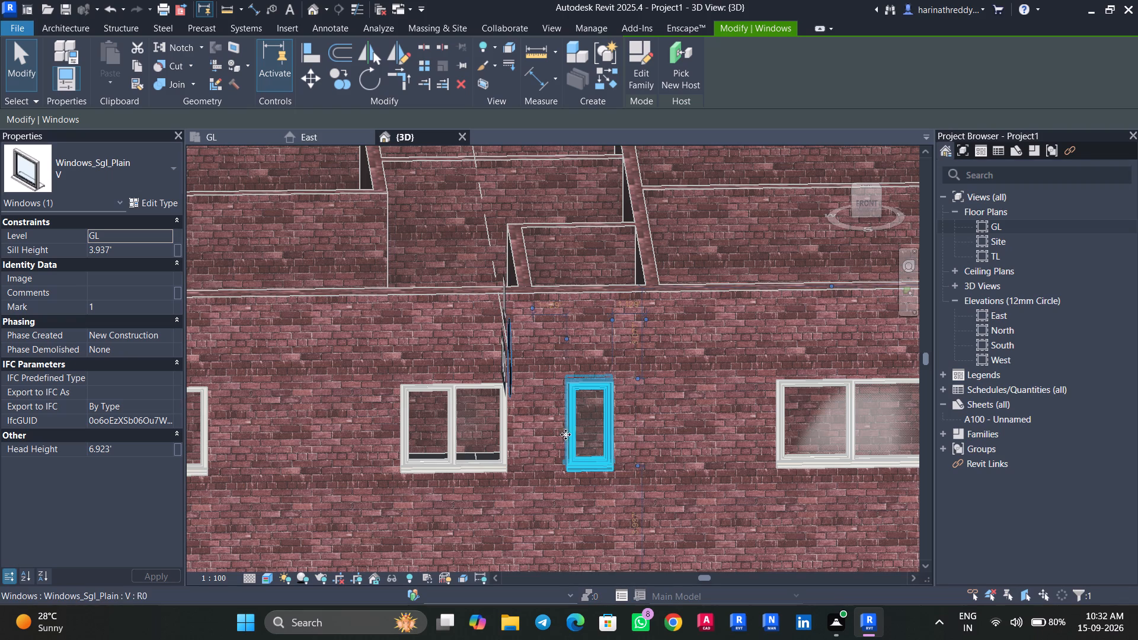
Set the V window type's Rough Height to 1.5' and accept the type properties.
{"action": "left_click", "coordinate": [155, 203]}
{"action": "left_click", "coordinate": [608, 477]}
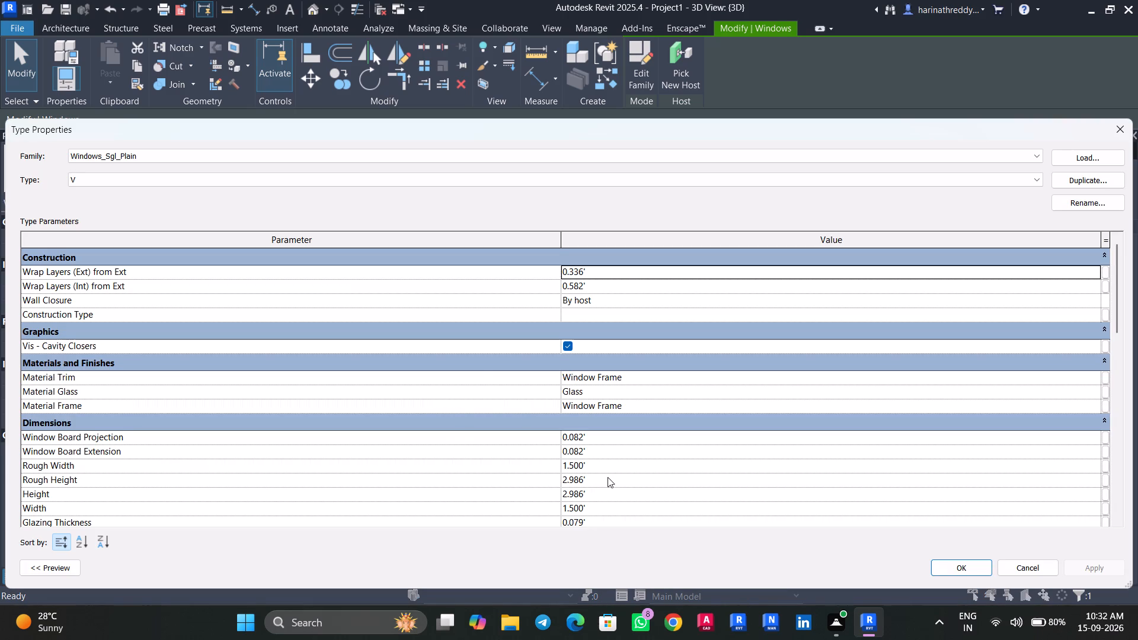
{"action": "type", "text": "1.5'"}
{"action": "key", "text": "Return"}
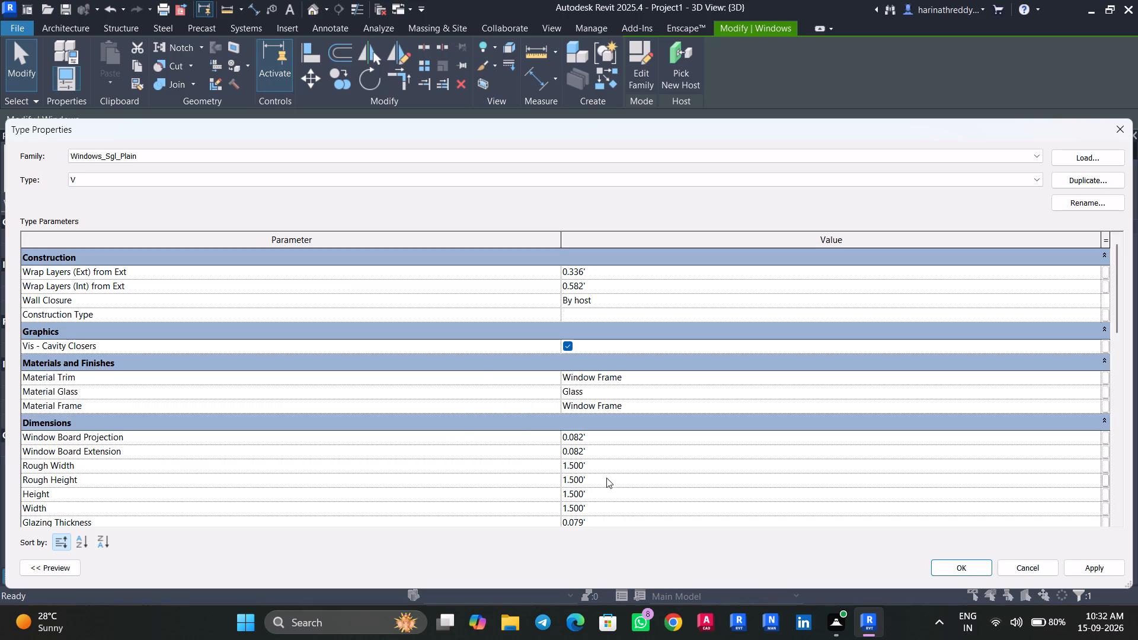
{"action": "left_click", "coordinate": [1099, 567]}
{"action": "left_click", "coordinate": [928, 566]}
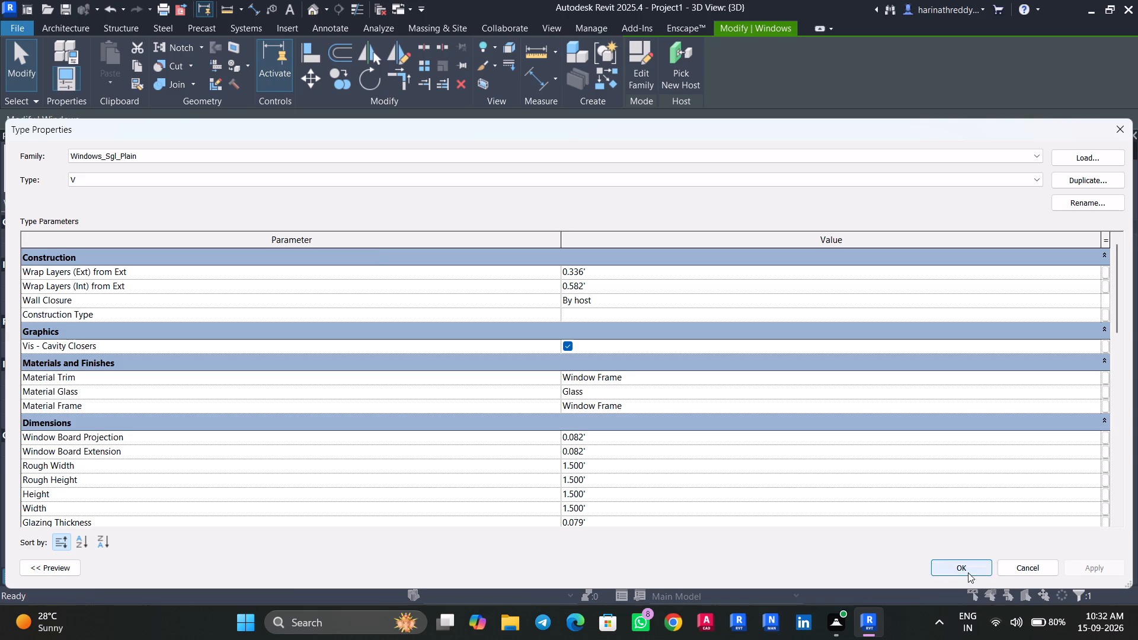
{"action": "left_click", "coordinate": [961, 570]}
Set the Sill Height of the toilet's V window to 6'.
{"action": "left_click", "coordinate": [123, 249]}
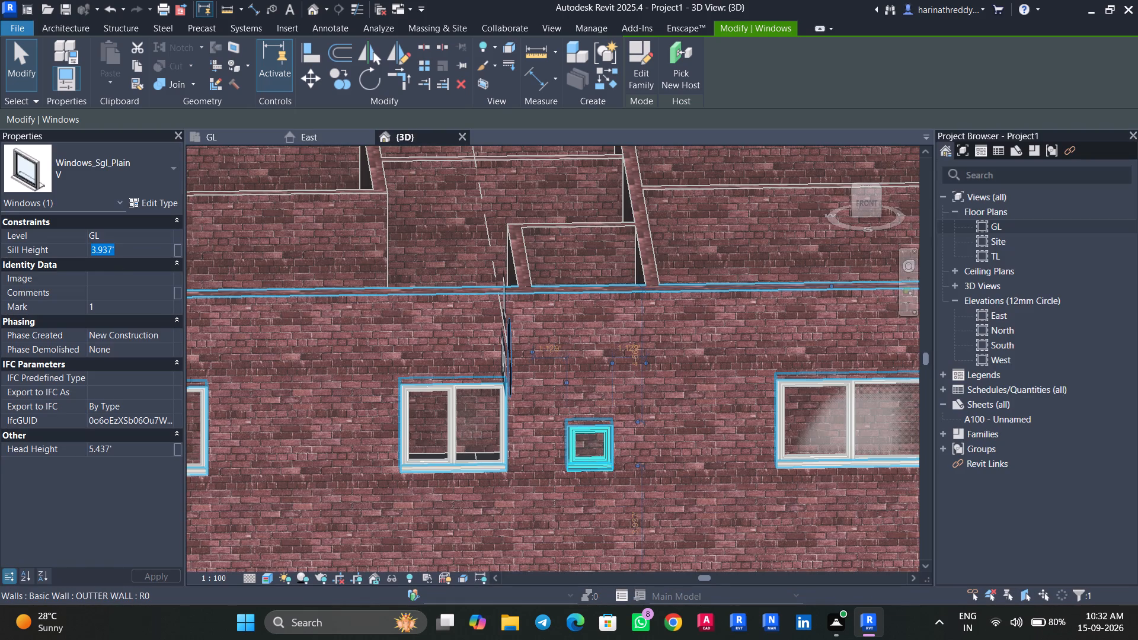
{"action": "type", "text": "6'"}
{"action": "key", "text": "Return"}
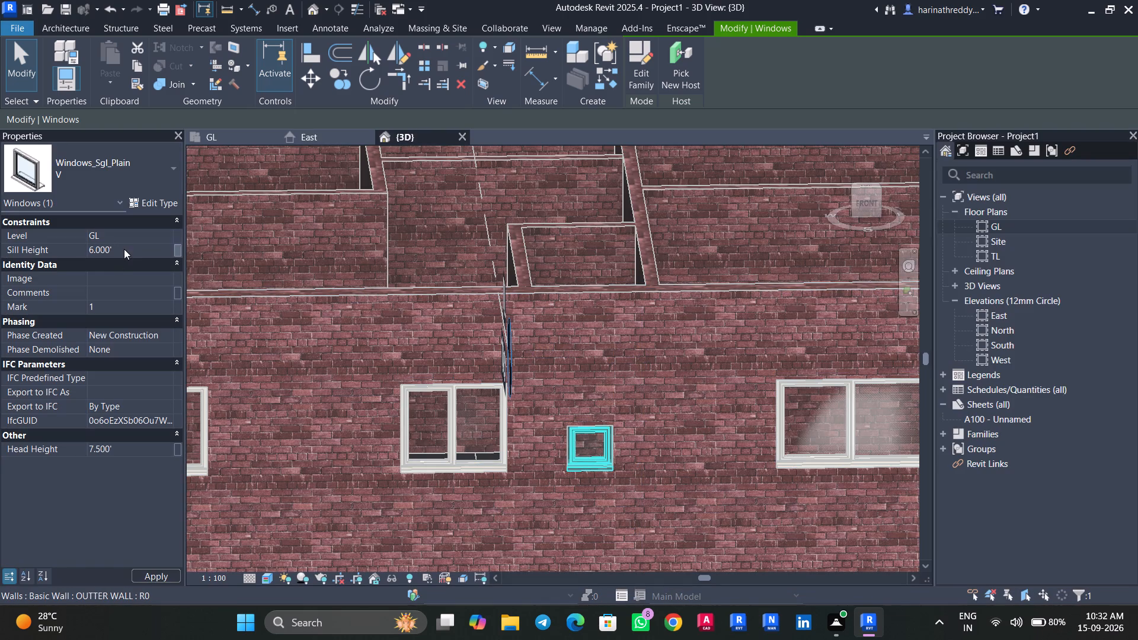
{"action": "key", "text": "Escape"}
{"action": "key", "text": "Escape"}
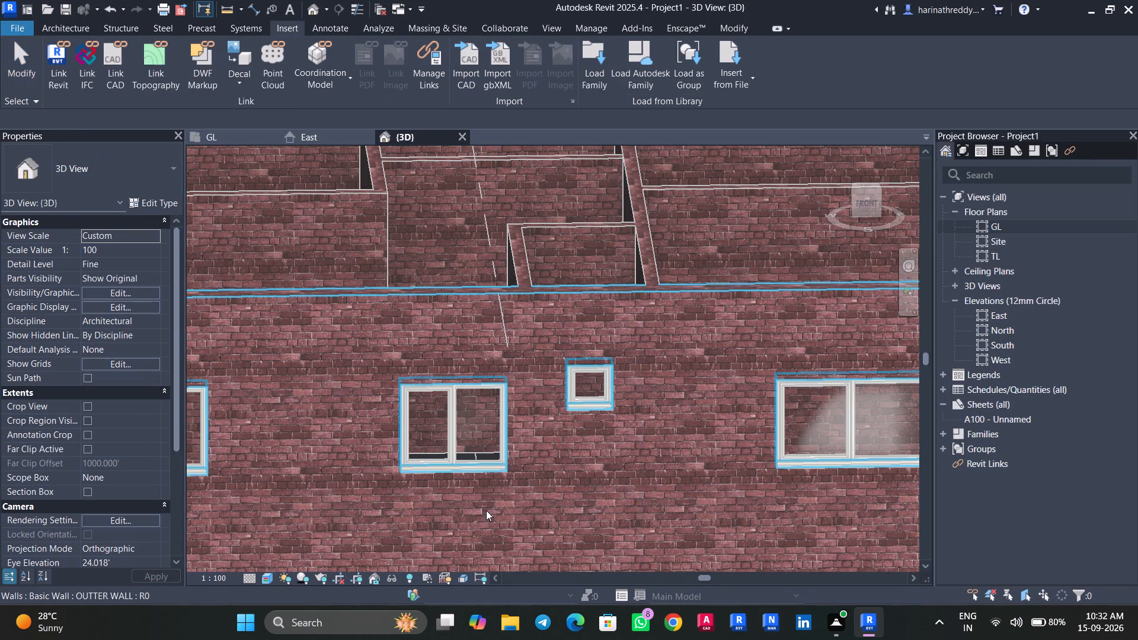
Examine the raised toilet ventilator and the windows on all sides of the house in the 3D view.
{"action": "scroll", "coordinate": [486, 510], "scroll_direction": "down", "scroll_amount": 4}
{"action": "scroll", "coordinate": [821, 526], "scroll_direction": "down", "scroll_amount": 1}
{"action": "middle_click_drag", "start_coordinate": [864, 521], "coordinate": [493, 557], "text": "shift"}
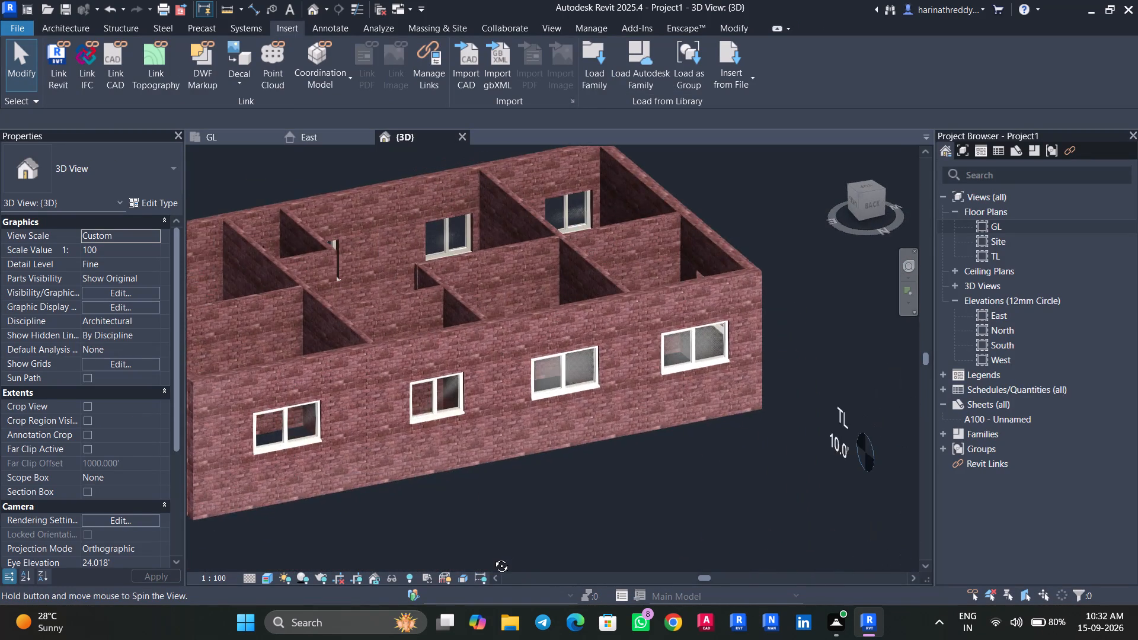
{"action": "middle_click_drag", "start_coordinate": [493, 557], "coordinate": [409, 632], "text": "shift"}
{"action": "middle_click_drag", "start_coordinate": [924, 497], "coordinate": [895, 521], "text": "shift"}
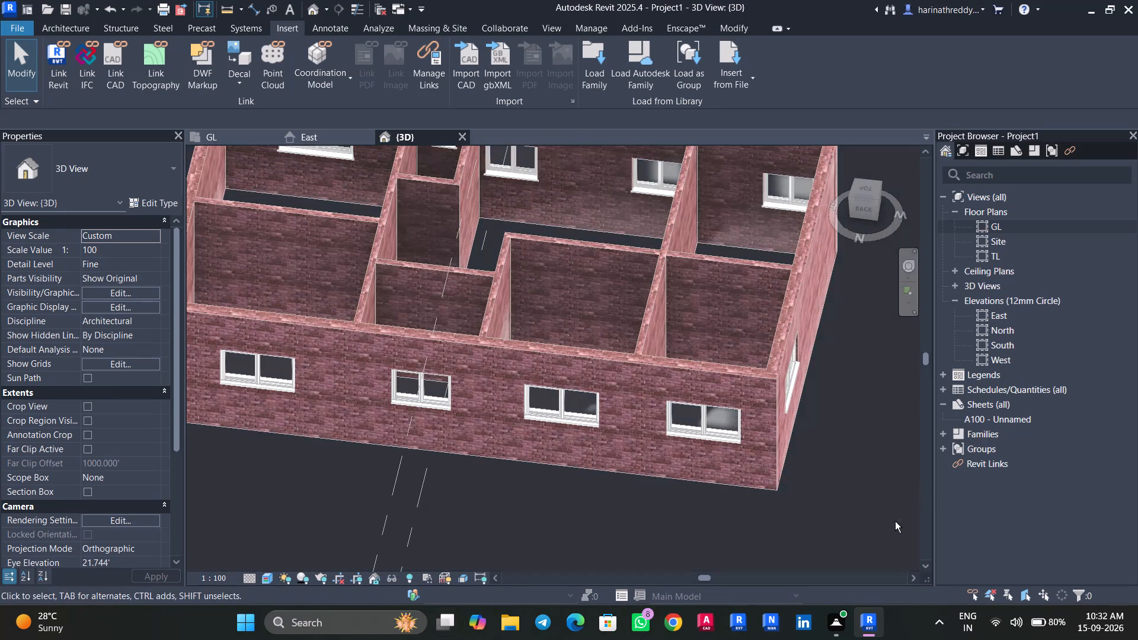
{"action": "middle_click_drag", "start_coordinate": [895, 521], "coordinate": [851, 523], "text": "shift"}
{"action": "scroll", "coordinate": [845, 472], "scroll_direction": "down", "scroll_amount": 3}
{"action": "scroll", "coordinate": [845, 472], "scroll_direction": "up", "scroll_amount": 1}
{"action": "scroll", "coordinate": [843, 471], "scroll_direction": "down", "scroll_amount": 4}
{"action": "middle_click_drag", "start_coordinate": [840, 474], "coordinate": [690, 578], "text": "shift"}
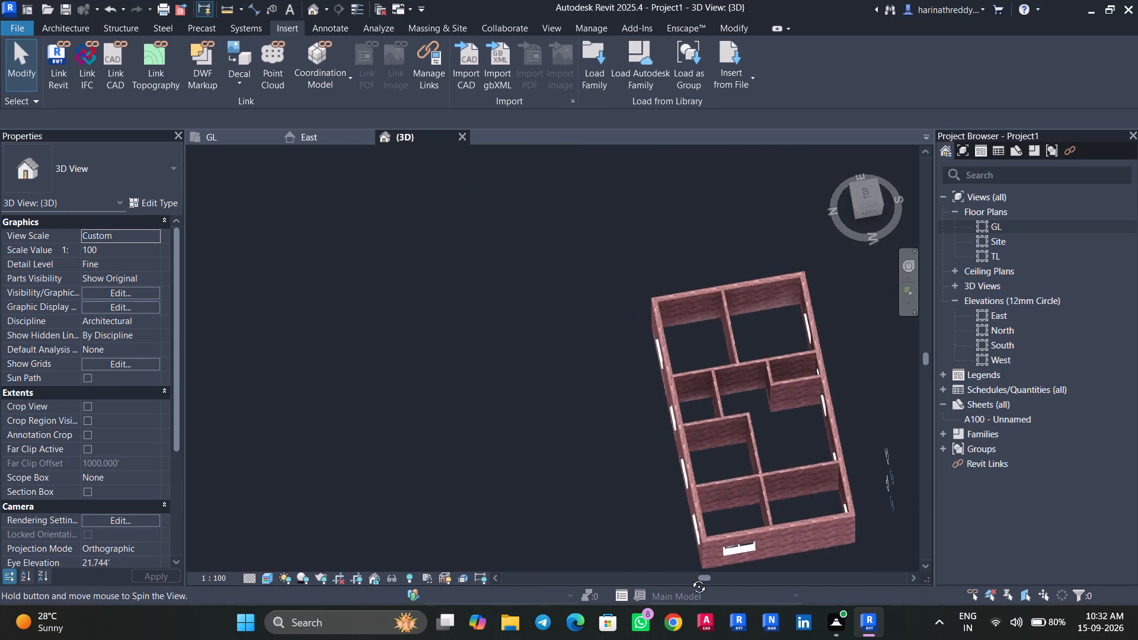
{"action": "middle_click_drag", "start_coordinate": [690, 578], "coordinate": [826, 463], "text": "shift"}
{"action": "scroll", "coordinate": [843, 485], "scroll_direction": "up", "scroll_amount": 3}
{"action": "middle_click_drag", "start_coordinate": [826, 490], "coordinate": [723, 532]}
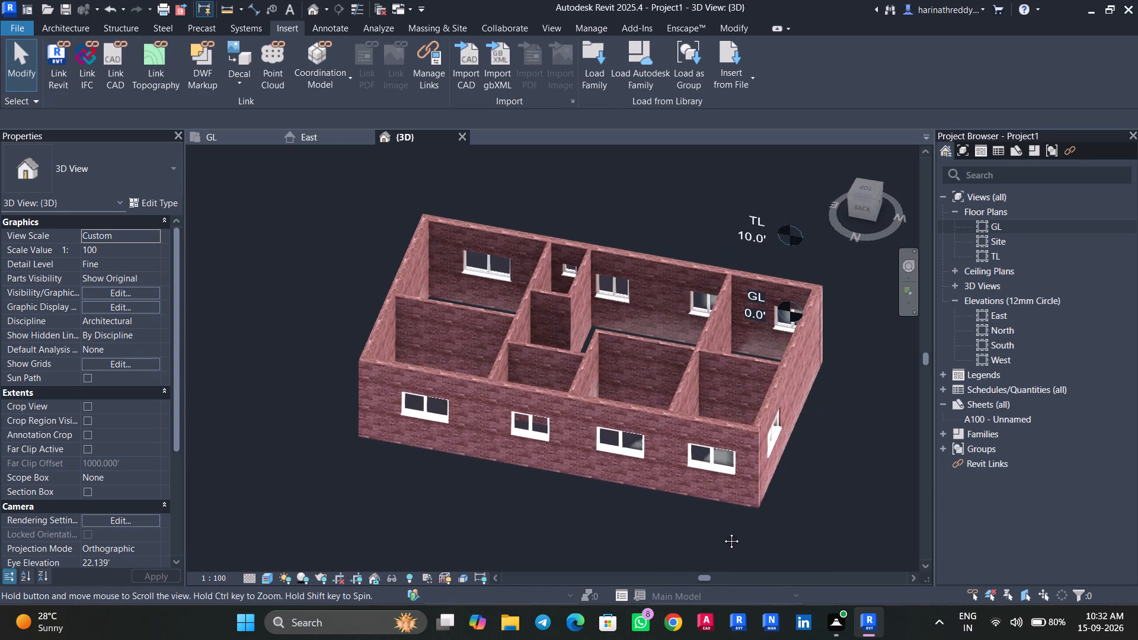
{"action": "middle_click_drag", "start_coordinate": [723, 532], "coordinate": [716, 533]}
{"action": "scroll", "coordinate": [715, 531], "scroll_direction": "up", "scroll_amount": 1}
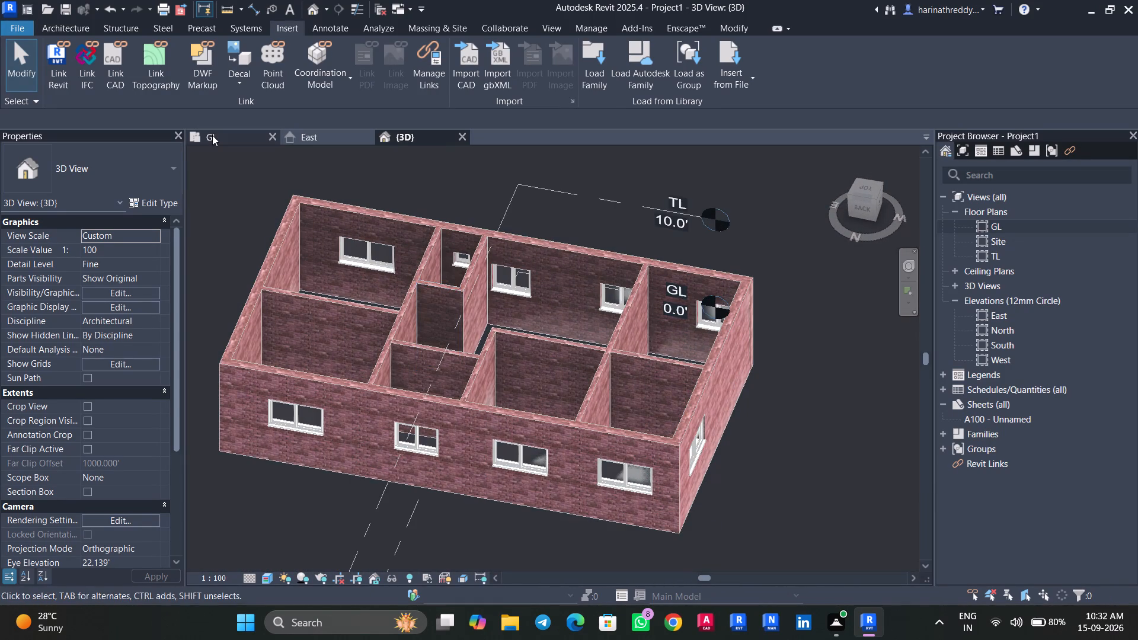
In the GL floor plan, measure the width of the main entry door opening into the stair area.
{"action": "left_click", "coordinate": [212, 135]}
{"action": "scroll", "coordinate": [599, 435], "scroll_direction": "down", "scroll_amount": 8}
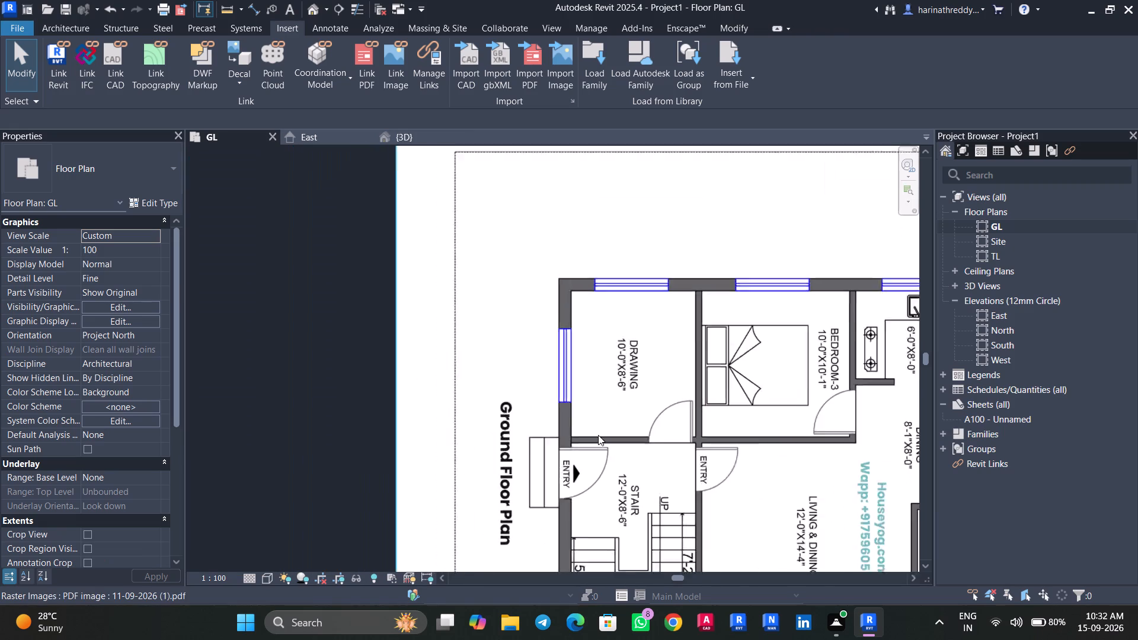
{"action": "scroll", "coordinate": [598, 435], "scroll_direction": "down", "scroll_amount": 1}
{"action": "middle_click_drag", "start_coordinate": [602, 464], "coordinate": [548, 367]}
{"action": "scroll", "coordinate": [533, 388], "scroll_direction": "up", "scroll_amount": 4}
{"action": "left_click", "coordinate": [533, 388]}
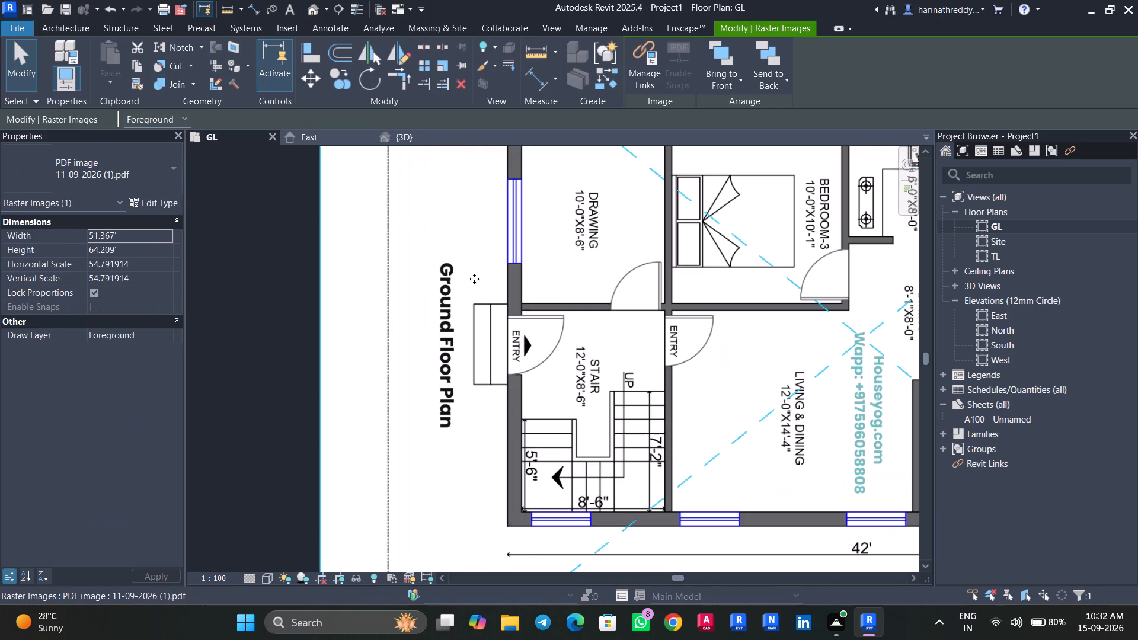
{"action": "left_click", "coordinate": [440, 68]}
{"action": "scroll", "coordinate": [520, 377], "scroll_direction": "up", "scroll_amount": 2}
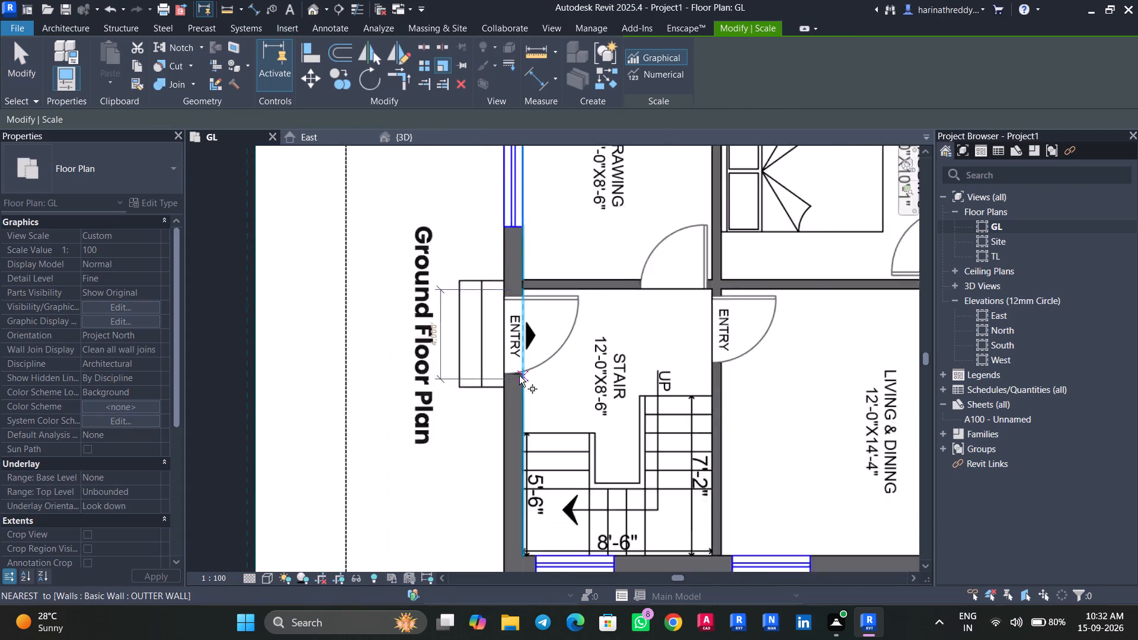
{"action": "scroll", "coordinate": [519, 376], "scroll_direction": "up", "scroll_amount": 5}
{"action": "left_click", "coordinate": [526, 372]}
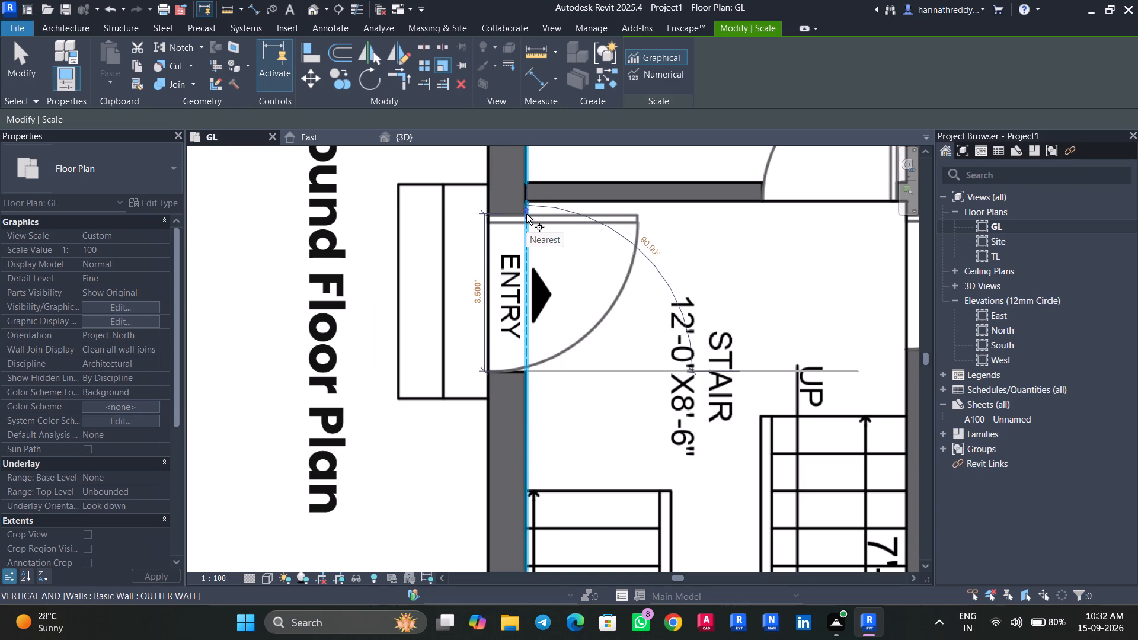
{"action": "scroll", "coordinate": [541, 234], "scroll_direction": "down", "scroll_amount": 2}
{"action": "key", "text": "Escape"}
Measure the width of the door opening between the drawing room and the stair area.
{"action": "middle_click_drag", "start_coordinate": [718, 239], "coordinate": [431, 341]}
{"action": "left_click", "coordinate": [430, 341]}
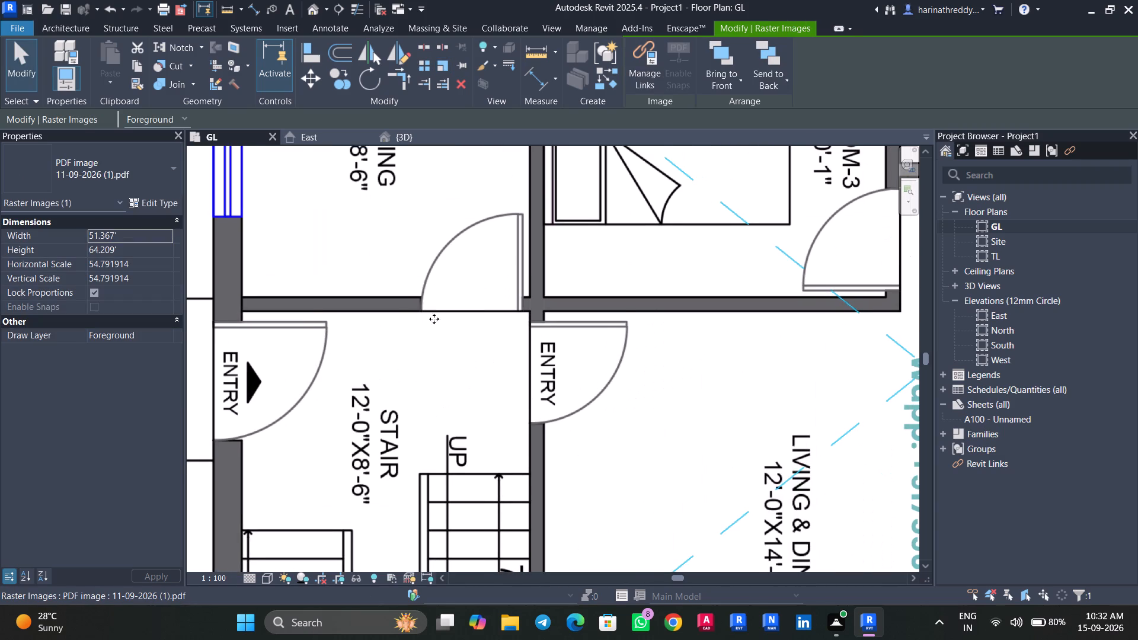
{"action": "left_click", "coordinate": [439, 66]}
{"action": "scroll", "coordinate": [437, 306], "scroll_direction": "up", "scroll_amount": 4}
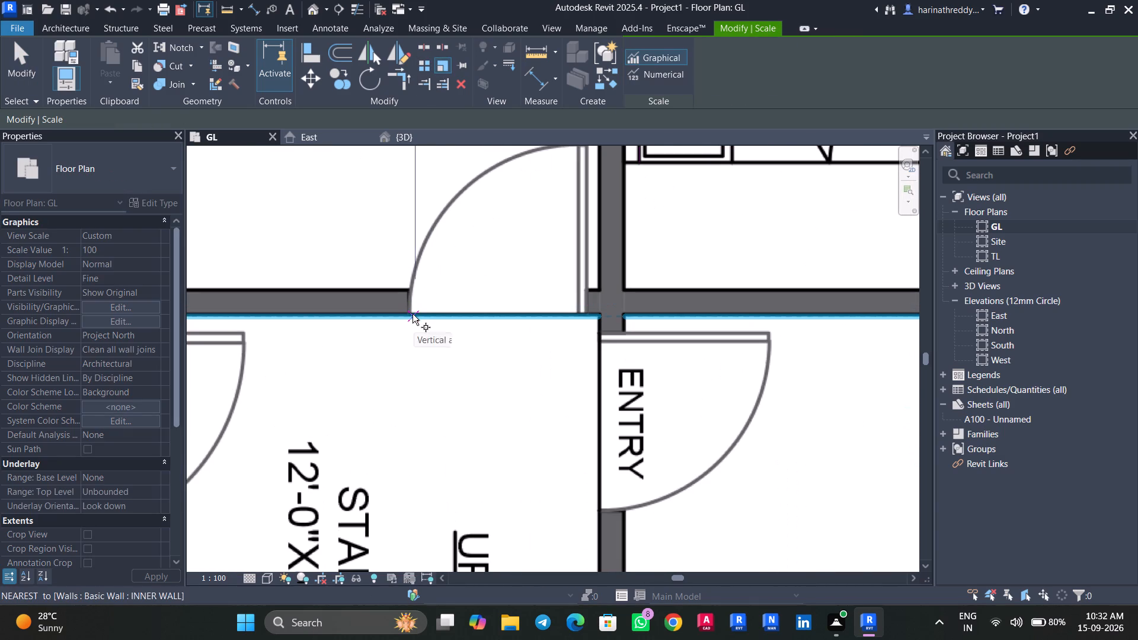
{"action": "left_click", "coordinate": [408, 314]}
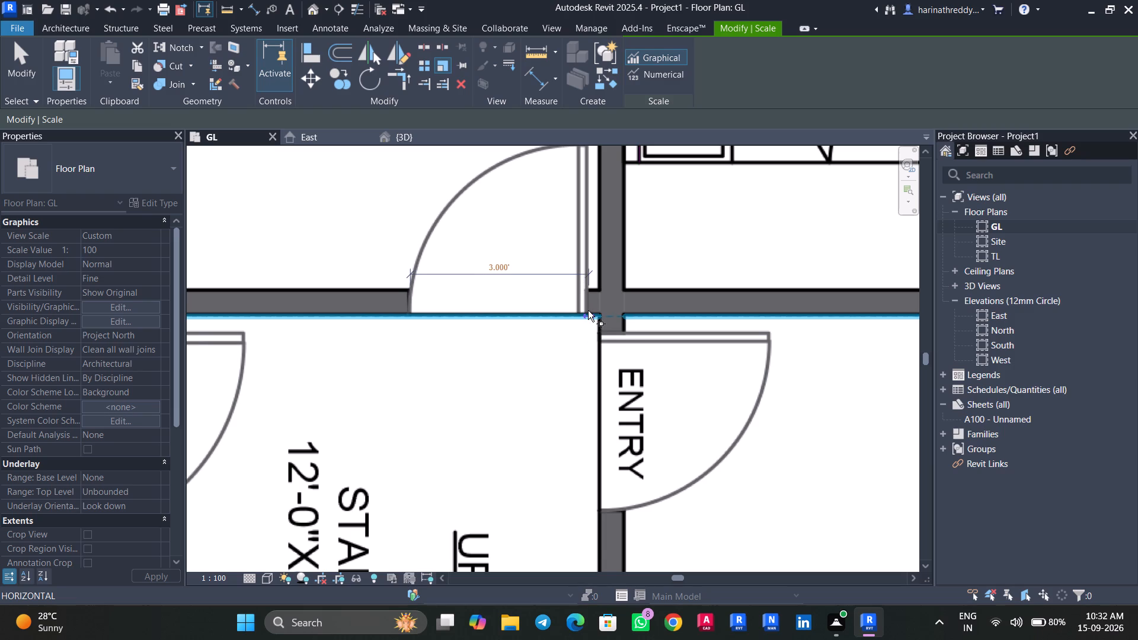
{"action": "key", "text": "Escape"}
Measure the width of the entry door opening between the stair area and the living and dining room.
{"action": "scroll", "coordinate": [567, 367], "scroll_direction": "up", "scroll_amount": 1}
{"action": "scroll", "coordinate": [567, 367], "scroll_direction": "down", "scroll_amount": 8}
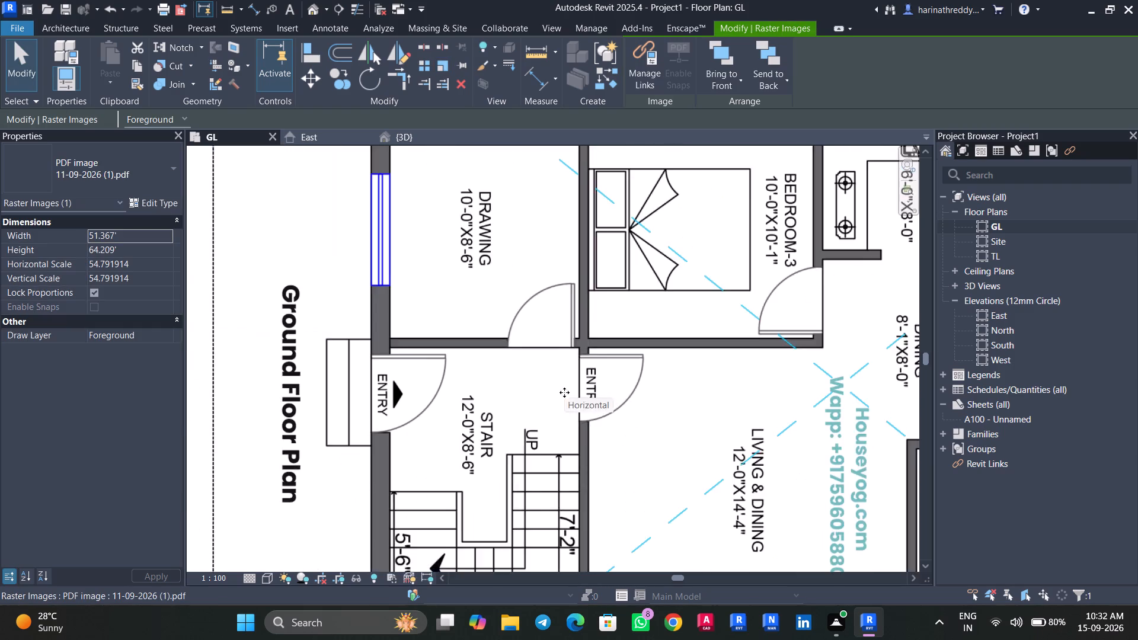
{"action": "middle_click_drag", "start_coordinate": [564, 392], "coordinate": [453, 296]}
{"action": "scroll", "coordinate": [453, 296], "scroll_direction": "up", "scroll_amount": 1}
{"action": "left_click", "coordinate": [457, 311]}
{"action": "left_click", "coordinate": [437, 68]}
{"action": "scroll", "coordinate": [496, 324], "scroll_direction": "up", "scroll_amount": 2}
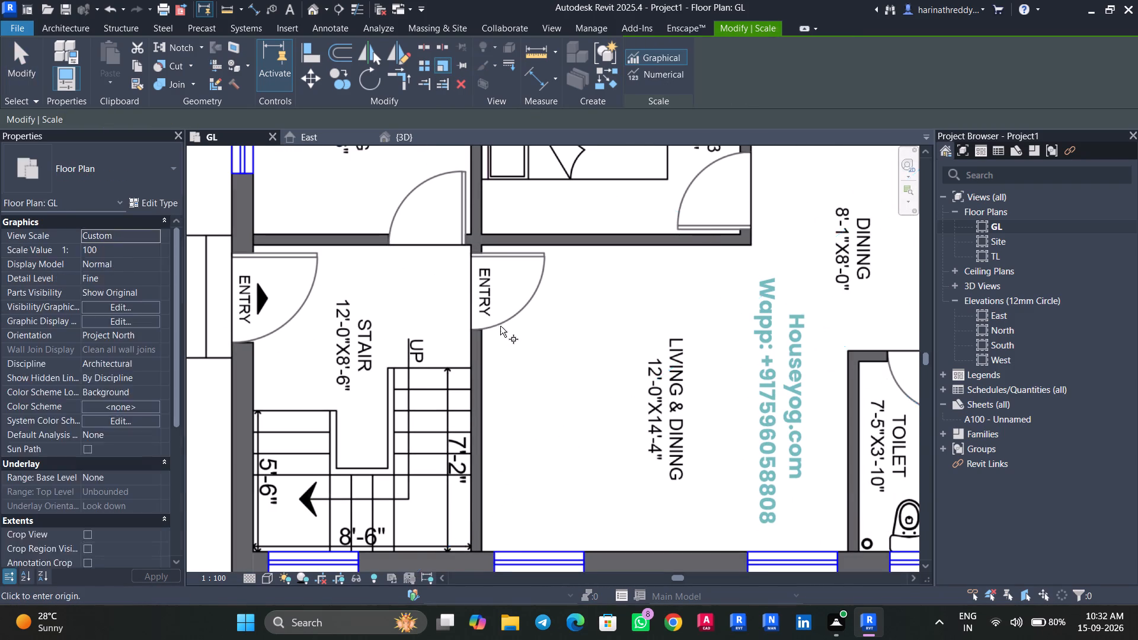
{"action": "scroll", "coordinate": [500, 326], "scroll_direction": "up", "scroll_amount": 2}
{"action": "left_click", "coordinate": [451, 332]}
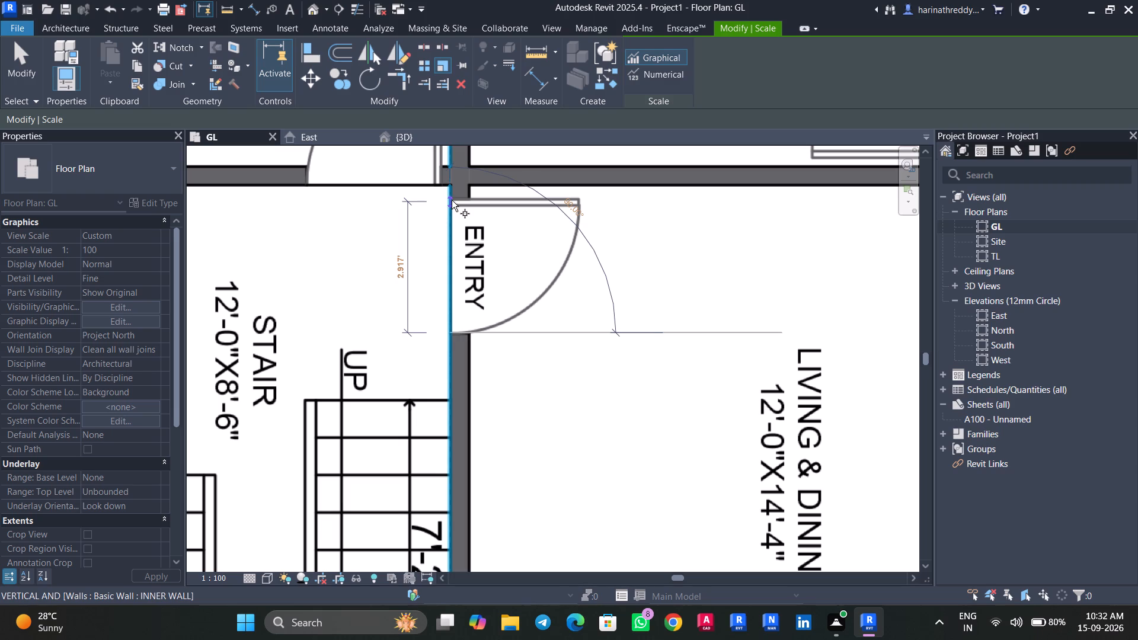
{"action": "scroll", "coordinate": [496, 356], "scroll_direction": "down", "scroll_amount": 10}
{"action": "key", "text": "Escape"}
{"action": "key", "text": "Escape"}
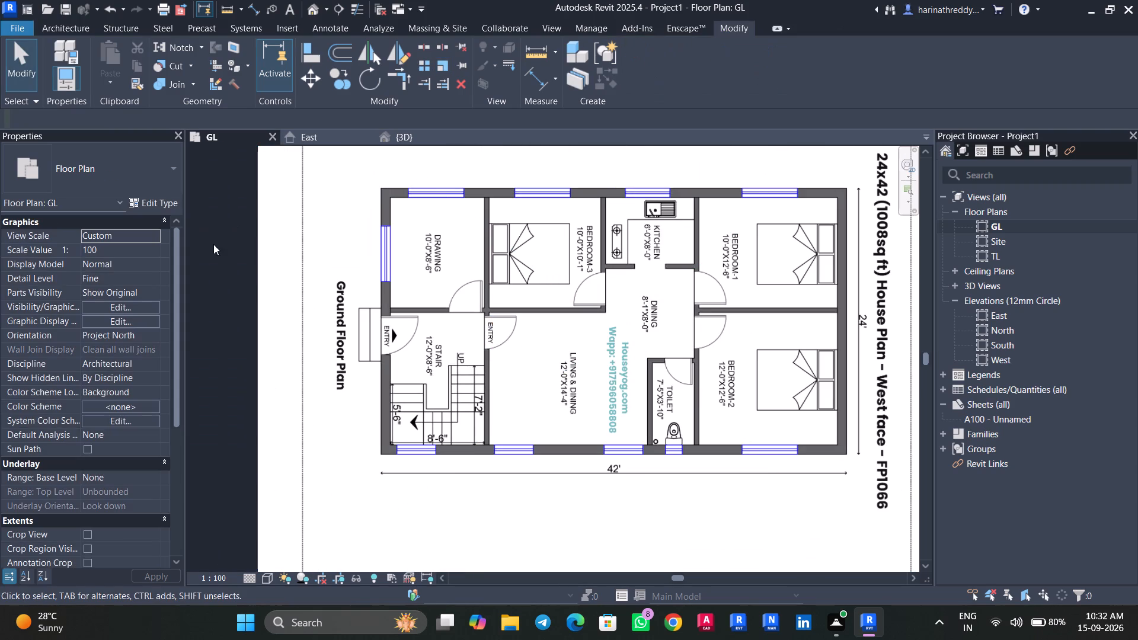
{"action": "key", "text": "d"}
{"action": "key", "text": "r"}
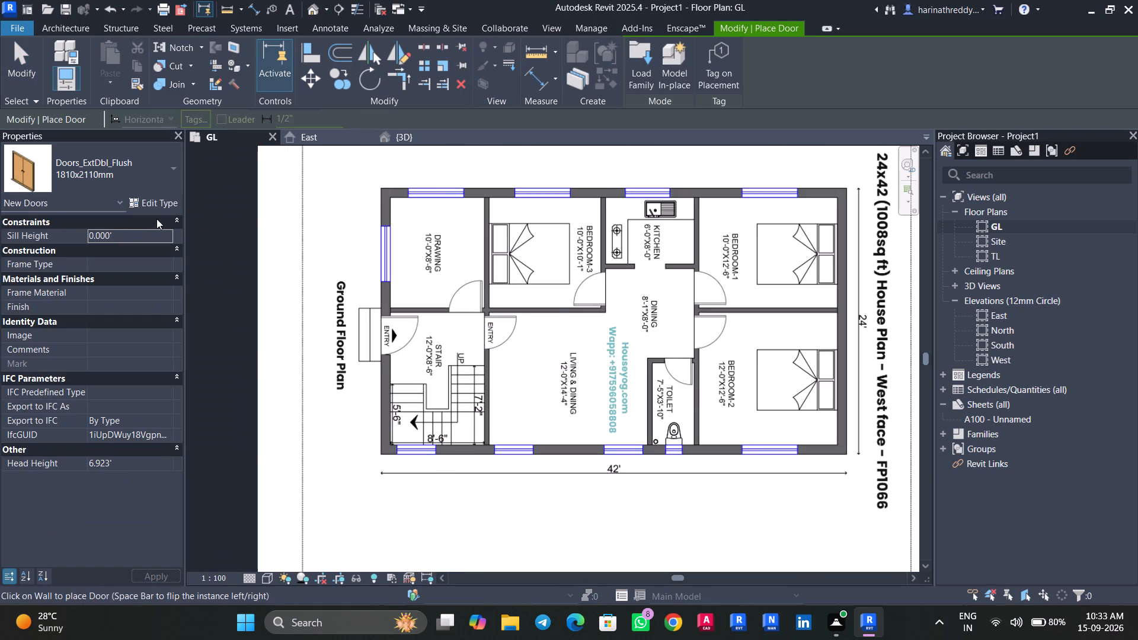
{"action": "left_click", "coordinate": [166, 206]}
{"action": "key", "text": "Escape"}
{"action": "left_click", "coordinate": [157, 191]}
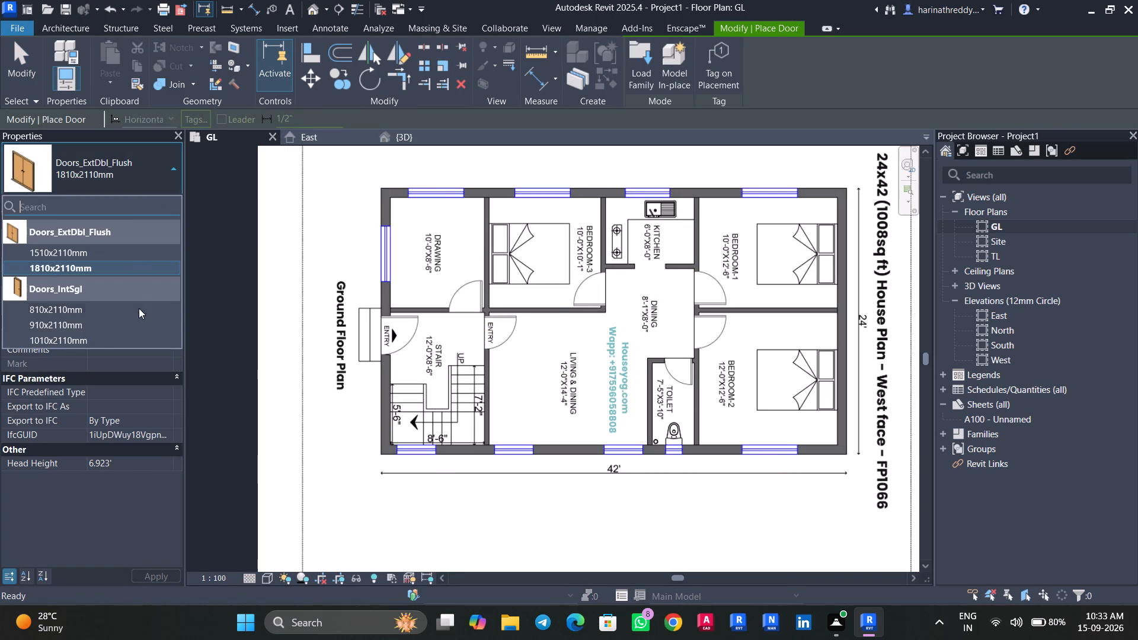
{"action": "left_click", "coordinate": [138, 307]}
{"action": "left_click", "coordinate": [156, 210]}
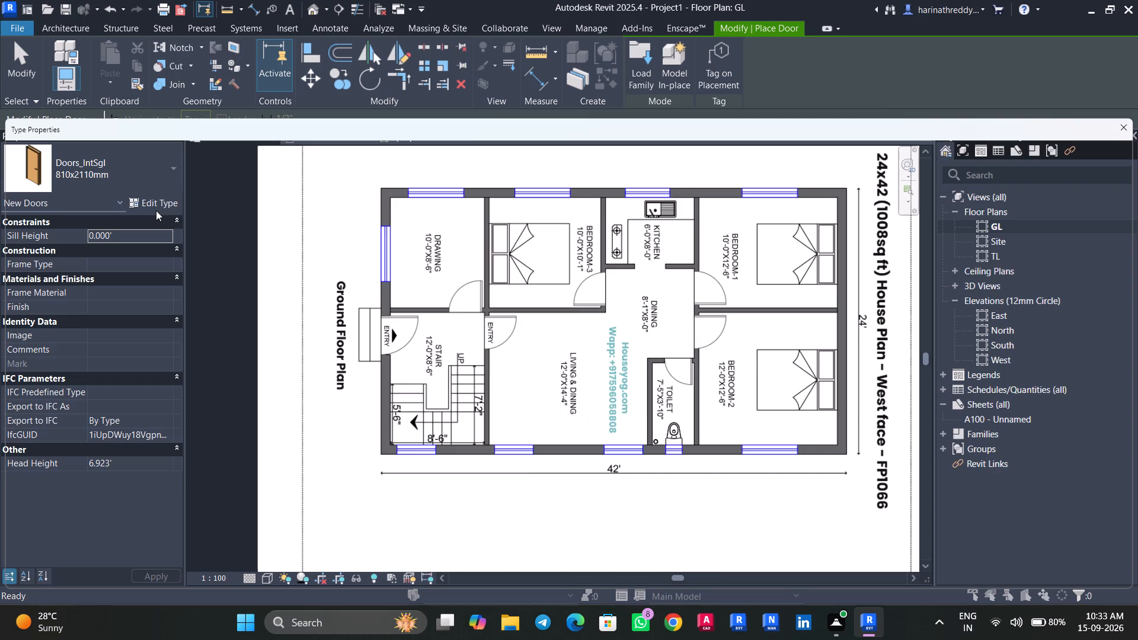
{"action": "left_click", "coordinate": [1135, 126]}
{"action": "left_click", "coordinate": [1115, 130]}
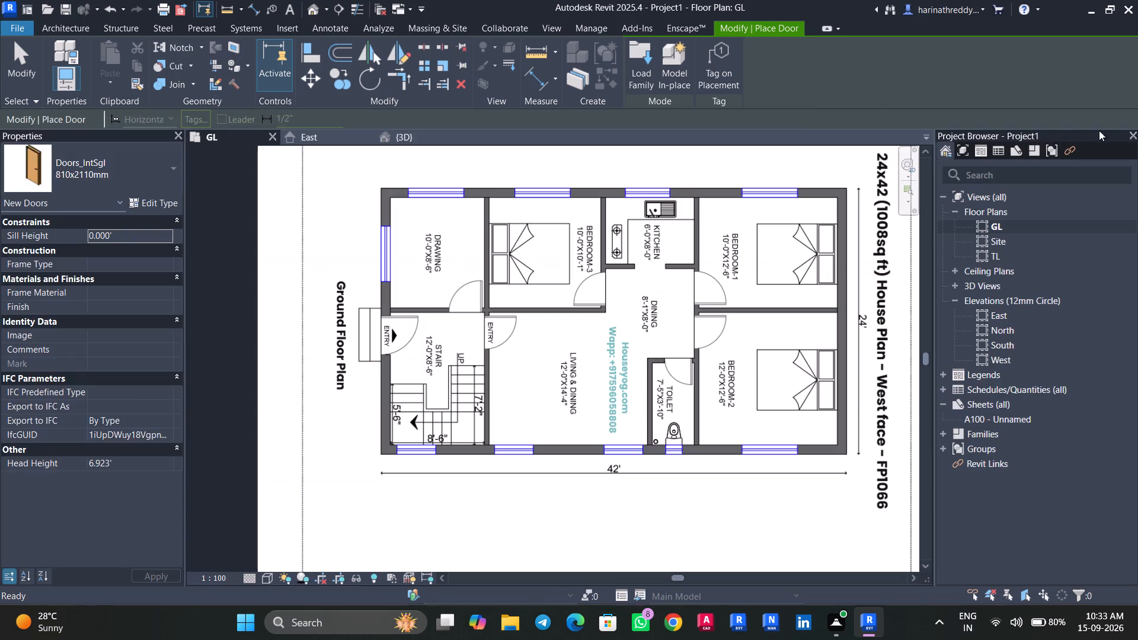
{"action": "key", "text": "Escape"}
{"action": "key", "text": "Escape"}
Load the single external door family Doors_ExtSgl_11 from the Doors category of the Autodesk family library.
{"action": "left_click", "coordinate": [274, 34]}
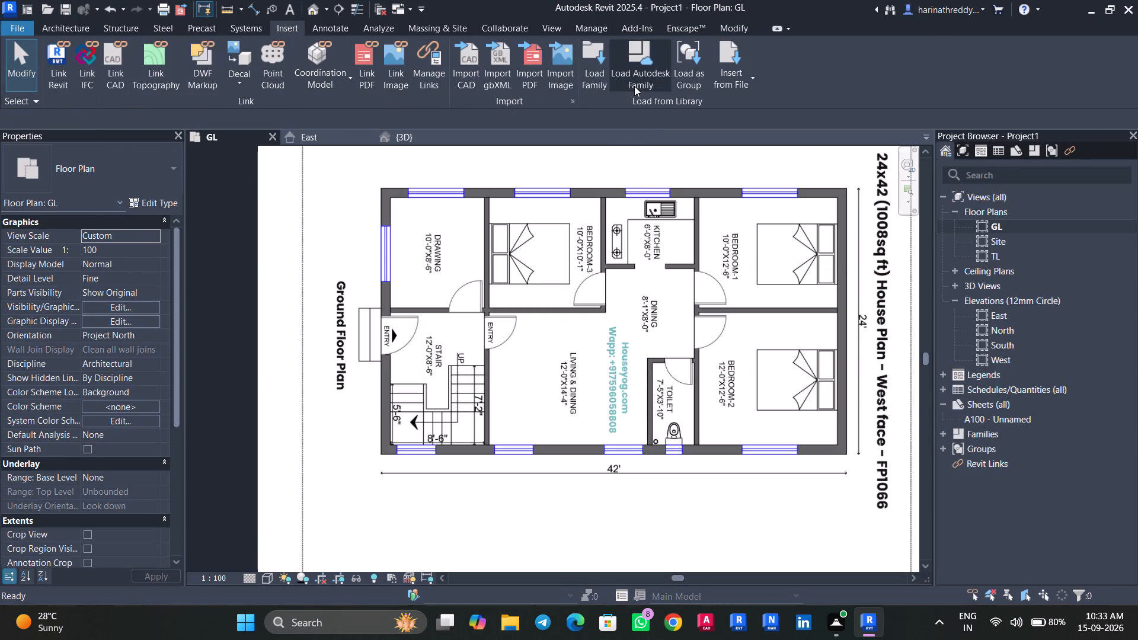
{"action": "left_click", "coordinate": [634, 84]}
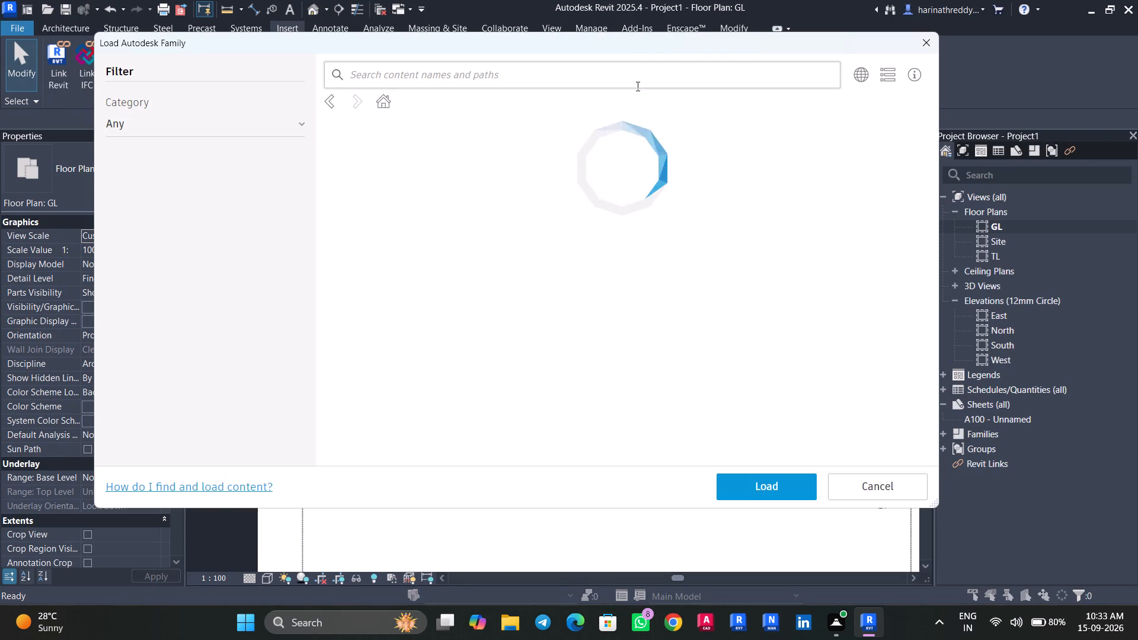
{"action": "left_click", "coordinate": [133, 203]}
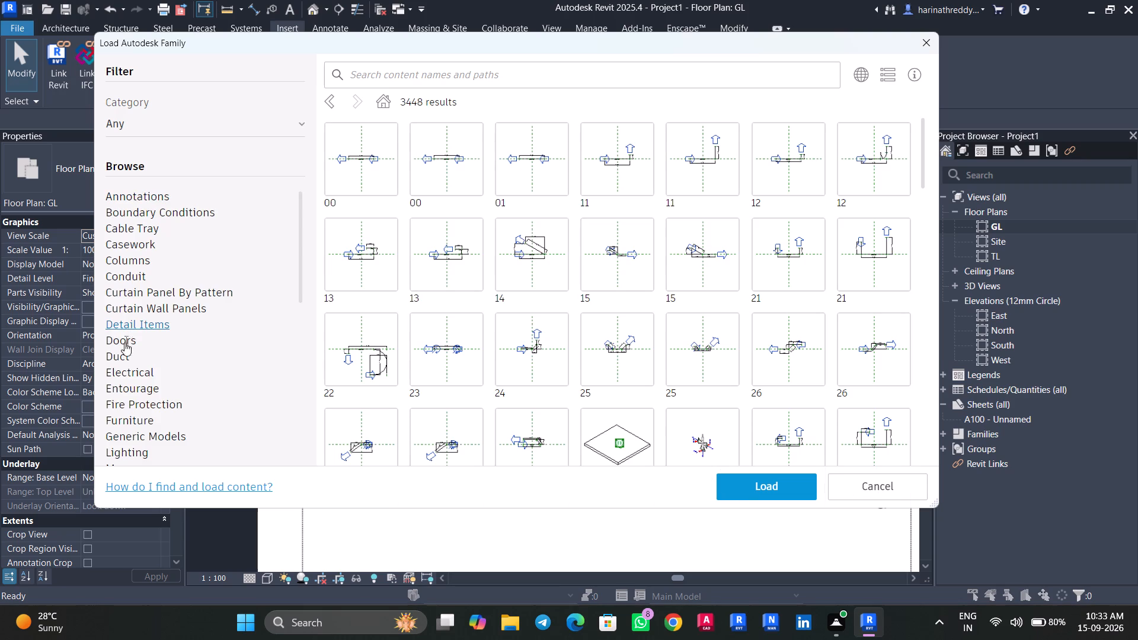
{"action": "left_click", "coordinate": [119, 339]}
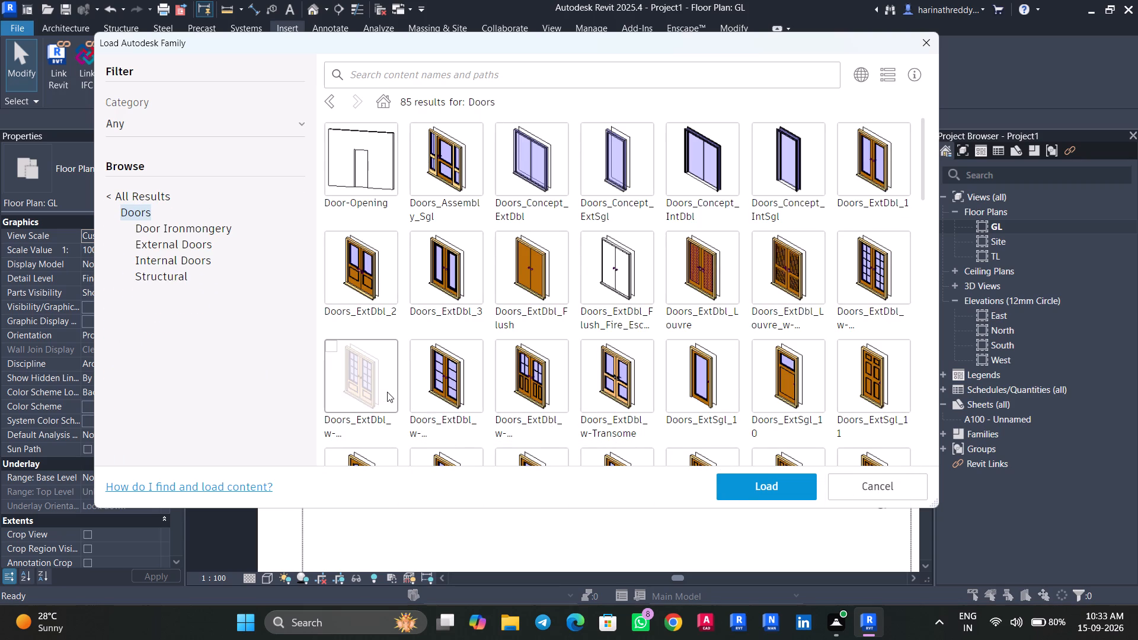
{"action": "scroll", "coordinate": [782, 418], "scroll_direction": "down", "scroll_amount": 5}
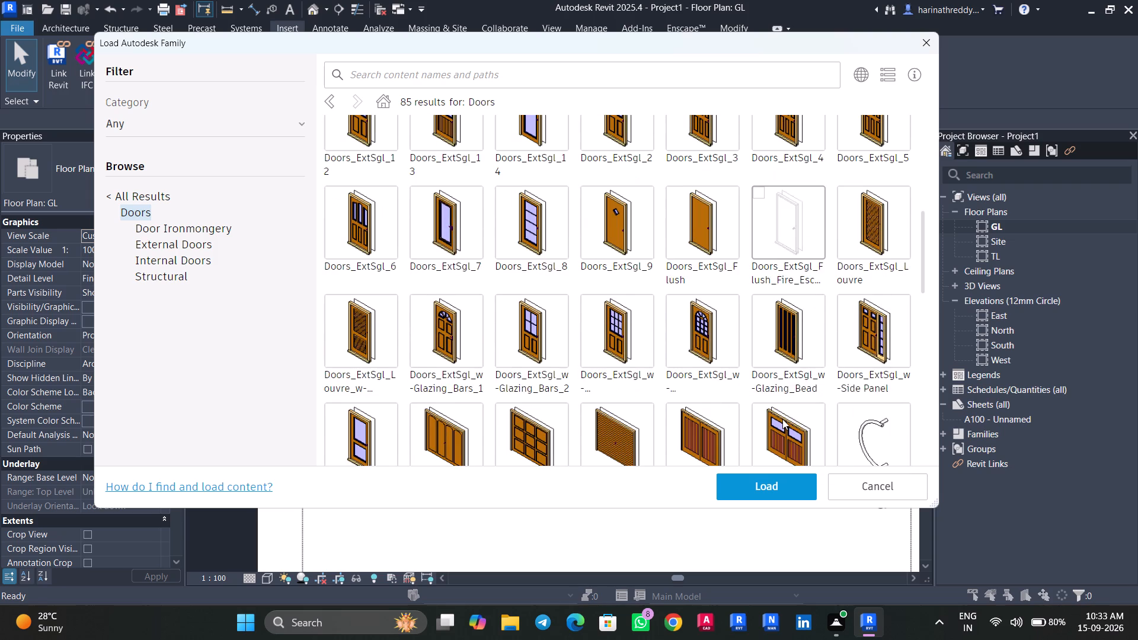
{"action": "scroll", "coordinate": [782, 419], "scroll_direction": "down", "scroll_amount": 2}
{"action": "scroll", "coordinate": [782, 419], "scroll_direction": "up", "scroll_amount": 4}
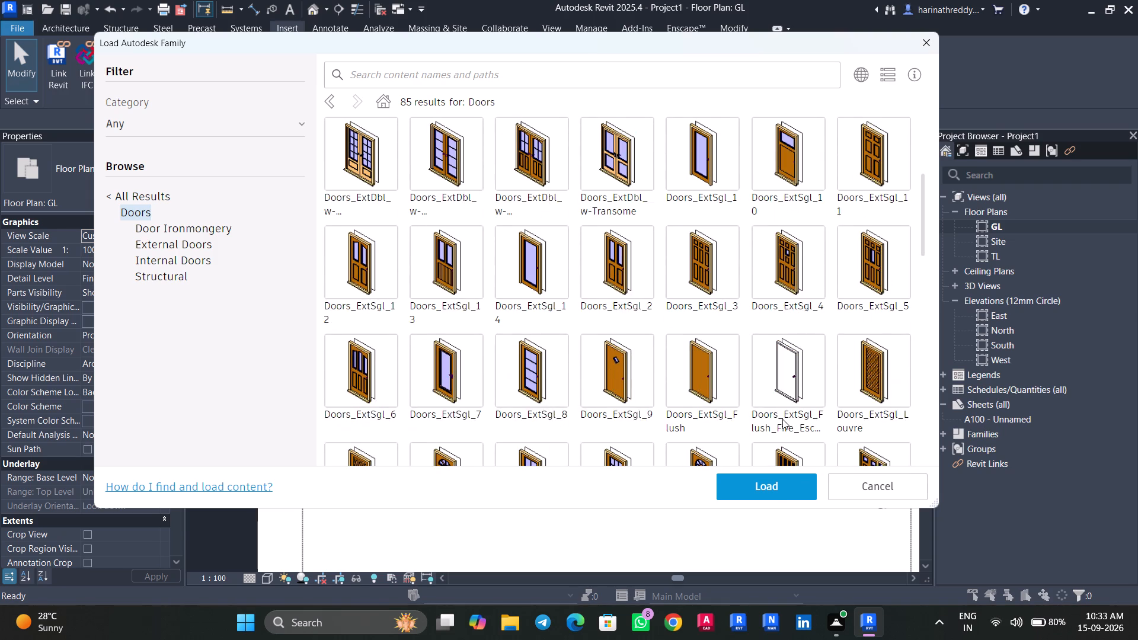
{"action": "scroll", "coordinate": [782, 419], "scroll_direction": "up", "scroll_amount": 3}
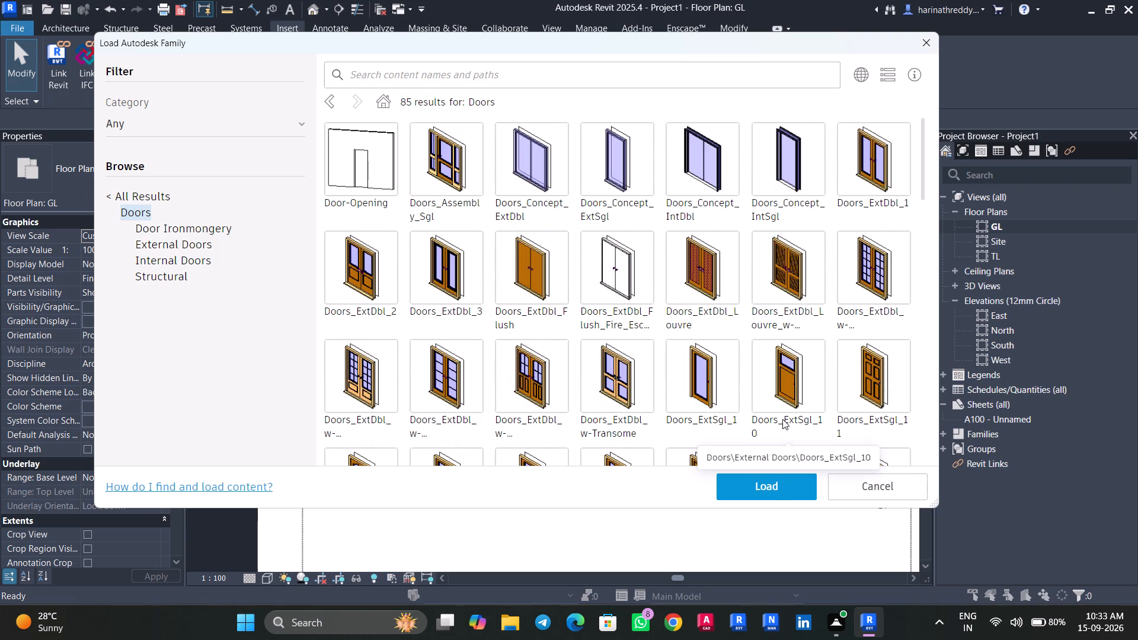
{"action": "scroll", "coordinate": [769, 399], "scroll_direction": "up", "scroll_amount": 1}
{"action": "scroll", "coordinate": [769, 399], "scroll_direction": "down", "scroll_amount": 1}
{"action": "scroll", "coordinate": [769, 399], "scroll_direction": "up", "scroll_amount": 2}
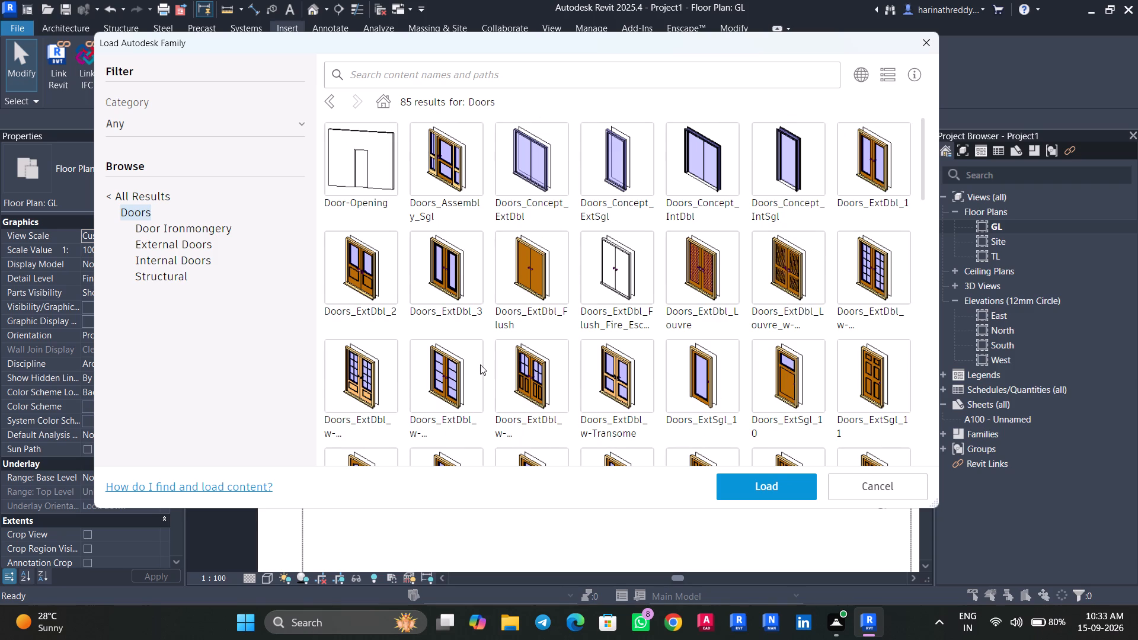
{"action": "scroll", "coordinate": [664, 346], "scroll_direction": "down", "scroll_amount": 2}
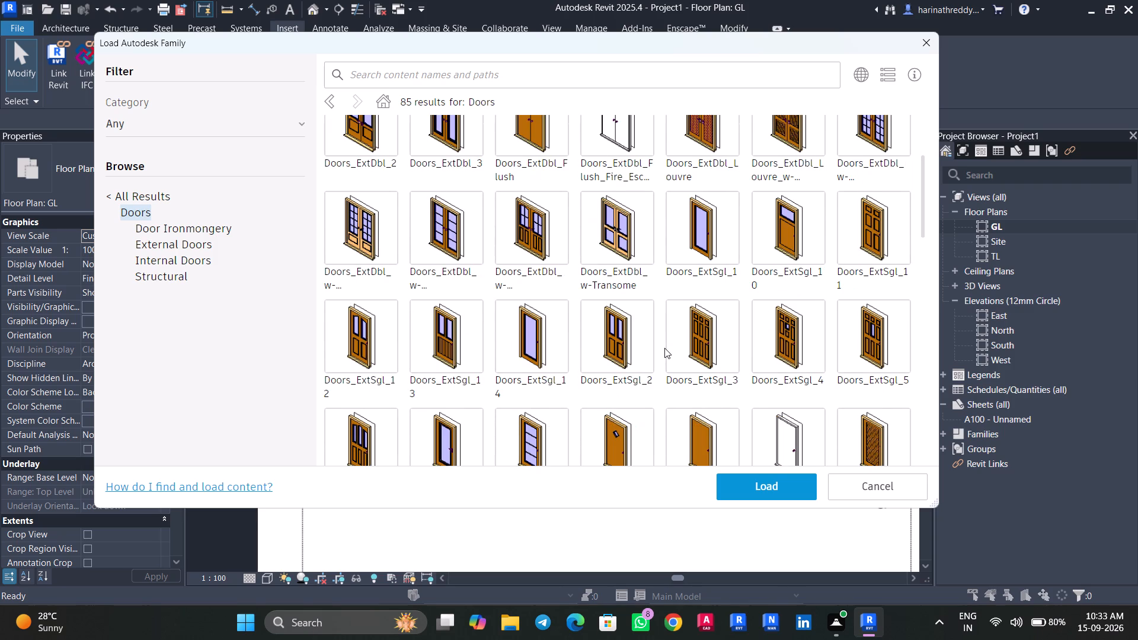
{"action": "scroll", "coordinate": [664, 348], "scroll_direction": "up", "scroll_amount": 2}
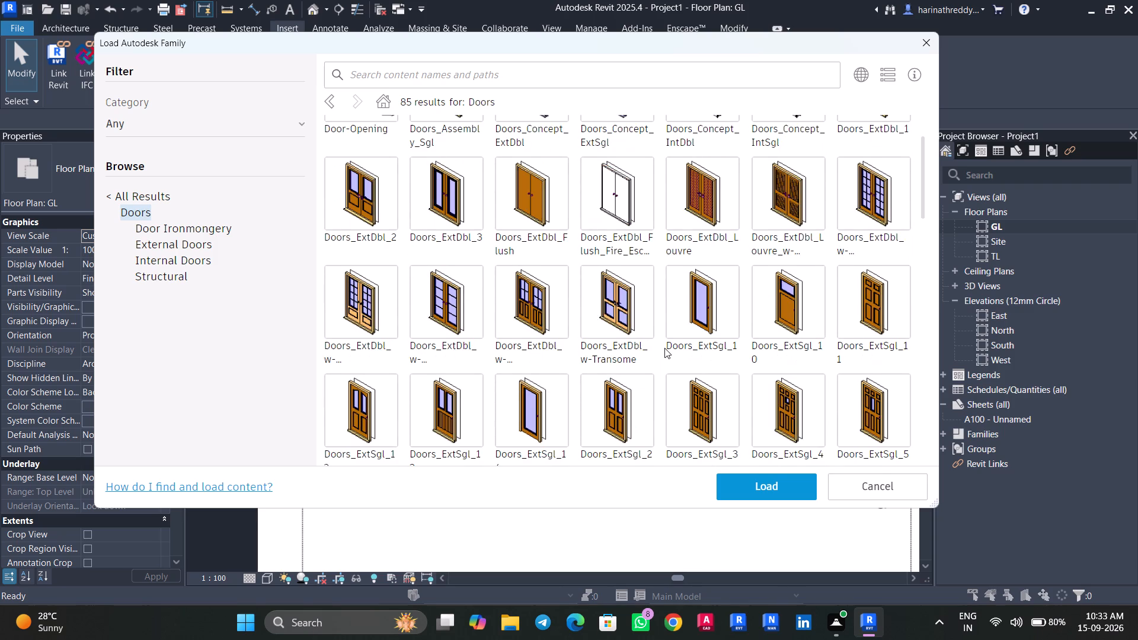
{"action": "left_click", "coordinate": [843, 349]}
{"action": "scroll", "coordinate": [823, 396], "scroll_direction": "down", "scroll_amount": 3}
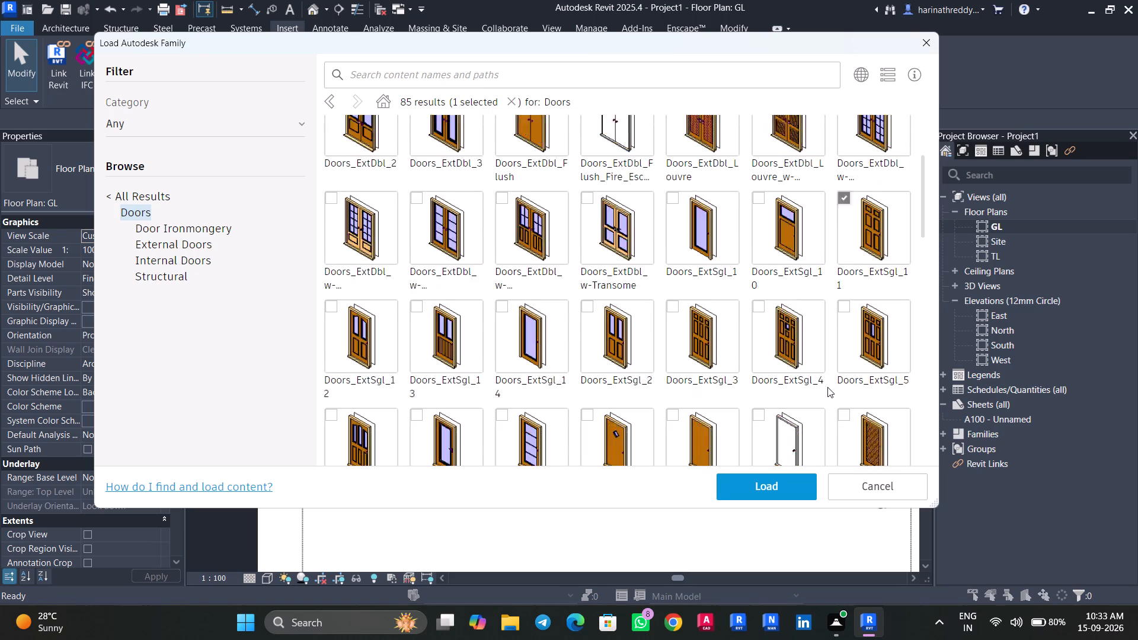
{"action": "scroll", "coordinate": [827, 387], "scroll_direction": "down", "scroll_amount": 3}
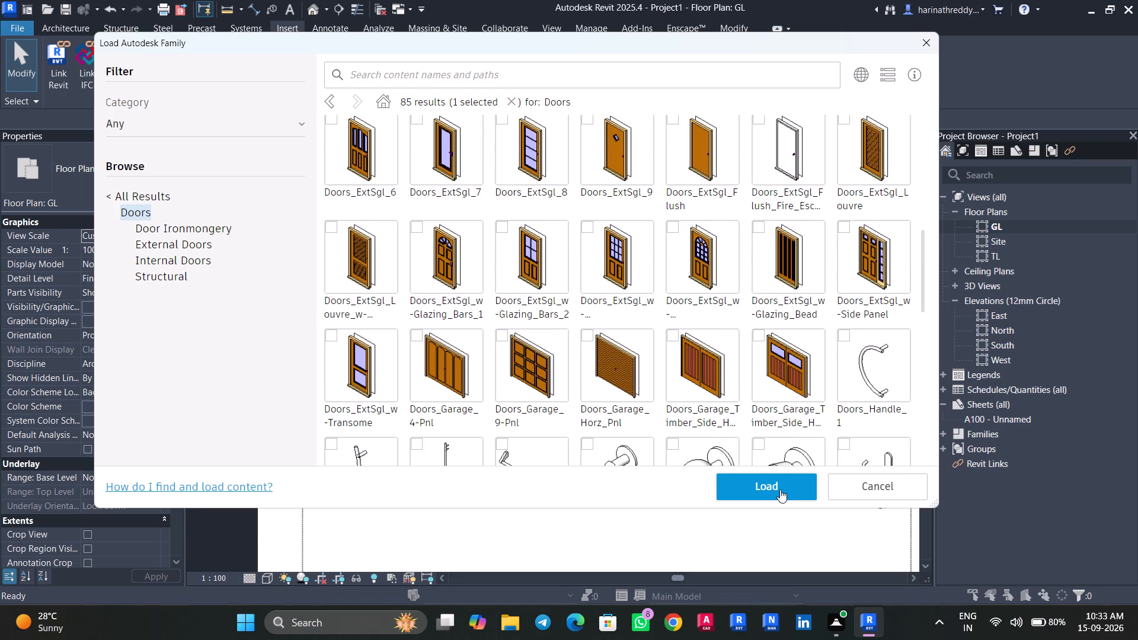
{"action": "left_click", "coordinate": [780, 489]}
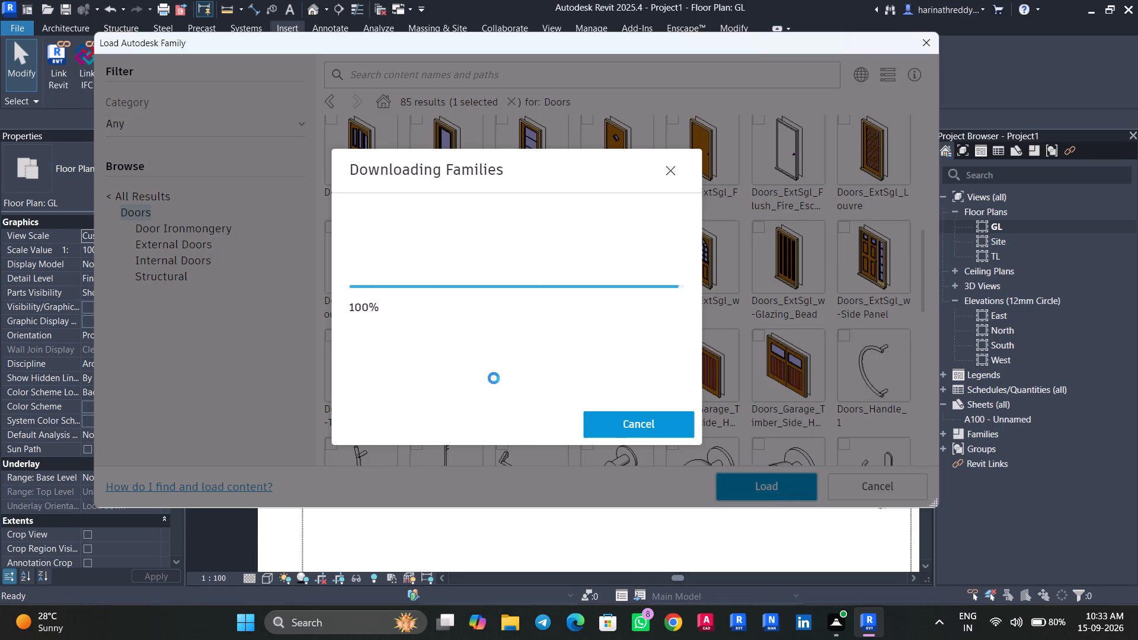
Start the Door command, duplicate the 910x2110mm type of Doors_ExtSgl_11 as 3.5', and set its Rough Width to 3.5'.
{"action": "type", "text": "DR"}
{"action": "left_click", "coordinate": [150, 203]}
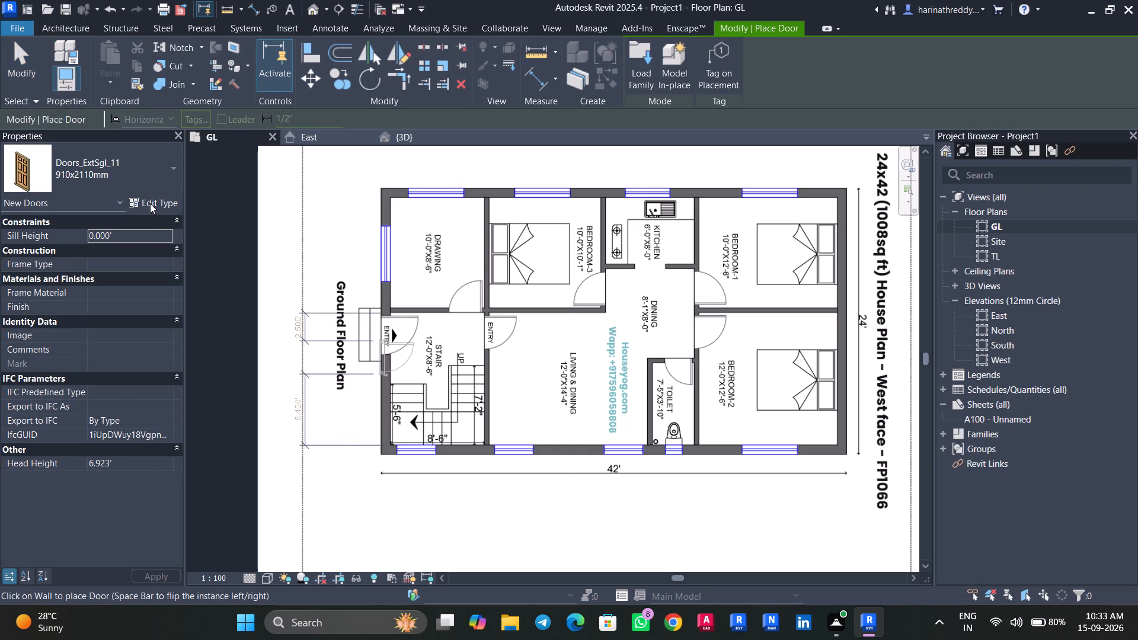
{"action": "left_click", "coordinate": [1068, 180]}
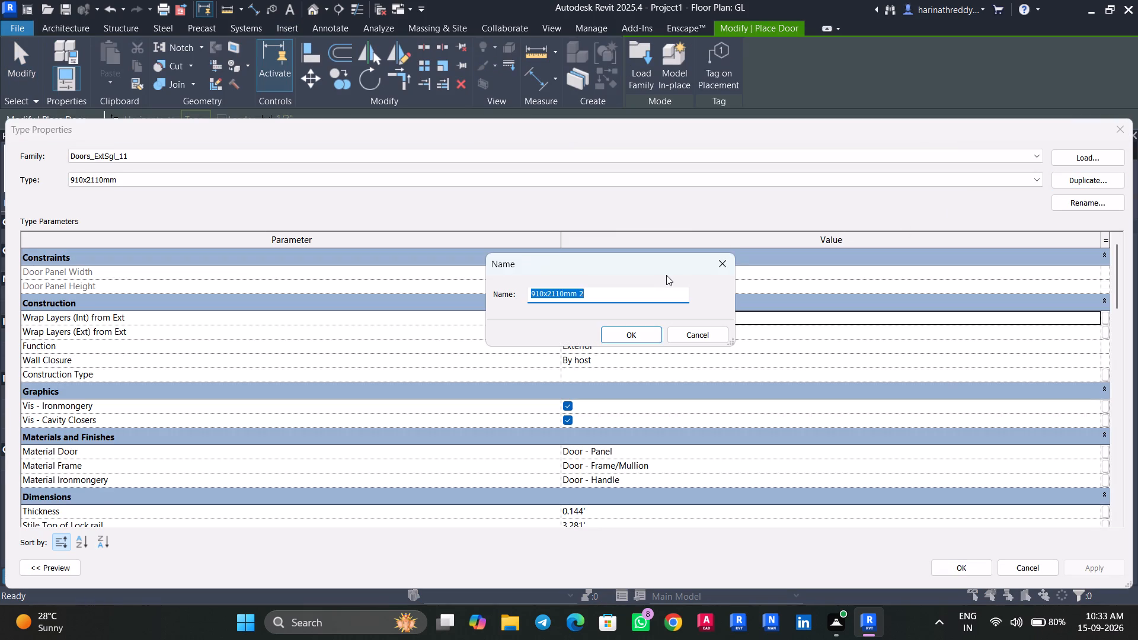
{"action": "type", "text": "3.5'"}
{"action": "key", "text": "Return"}
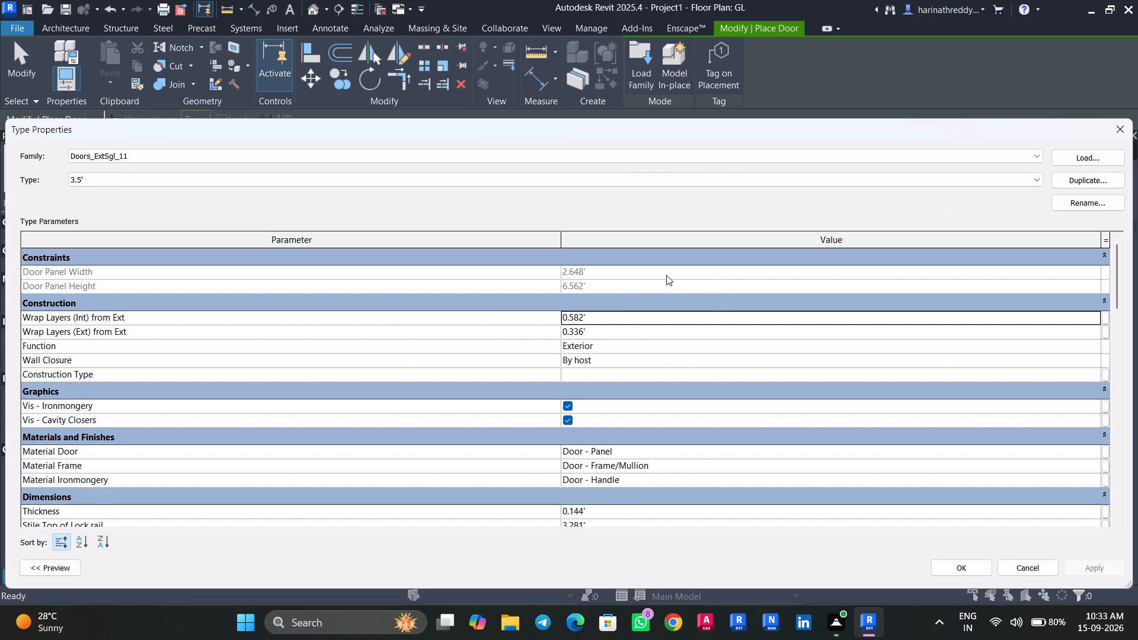
{"action": "scroll", "coordinate": [642, 436], "scroll_direction": "down", "scroll_amount": 2}
{"action": "scroll", "coordinate": [586, 473], "scroll_direction": "down", "scroll_amount": 1}
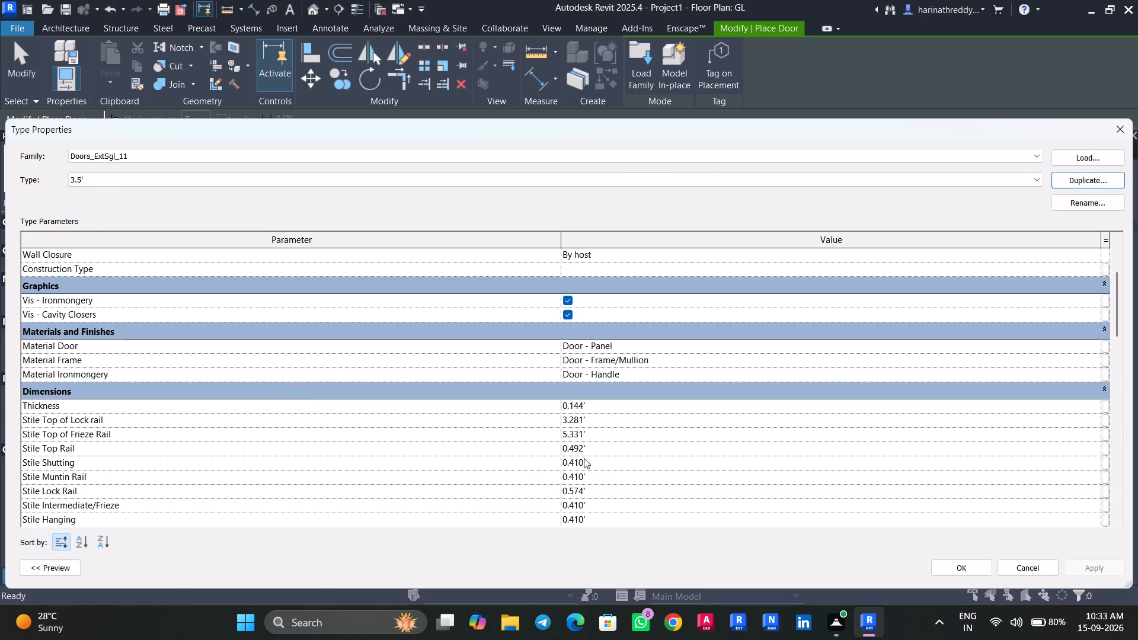
{"action": "scroll", "coordinate": [594, 446], "scroll_direction": "down", "scroll_amount": 3}
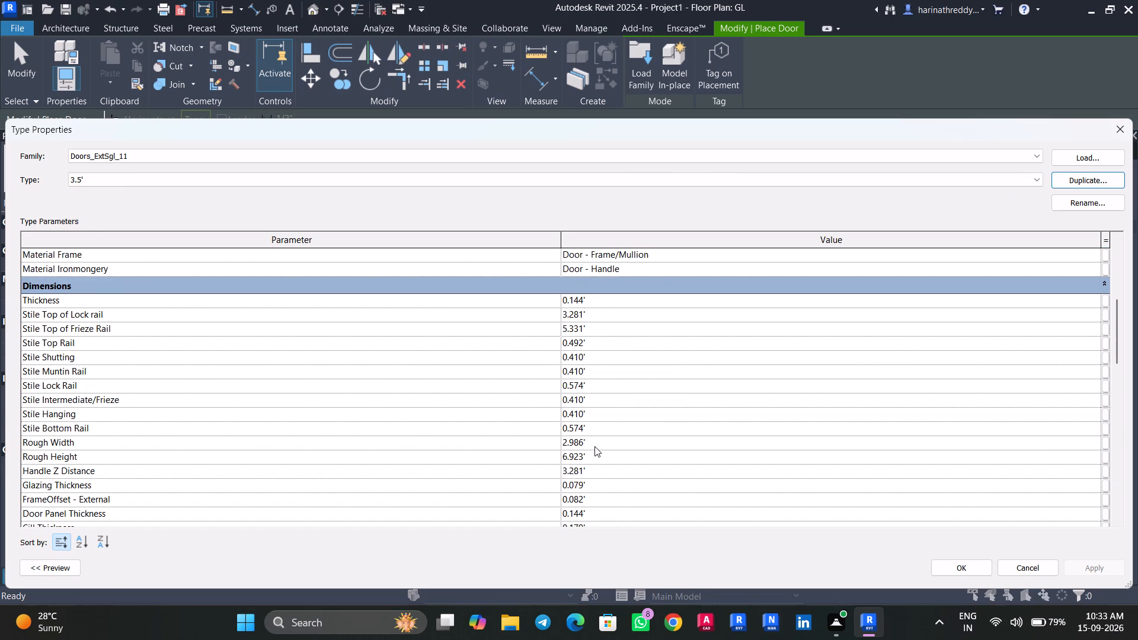
{"action": "left_click", "coordinate": [591, 443]}
{"action": "left_click_drag", "start_coordinate": [591, 443], "coordinate": [552, 445]}
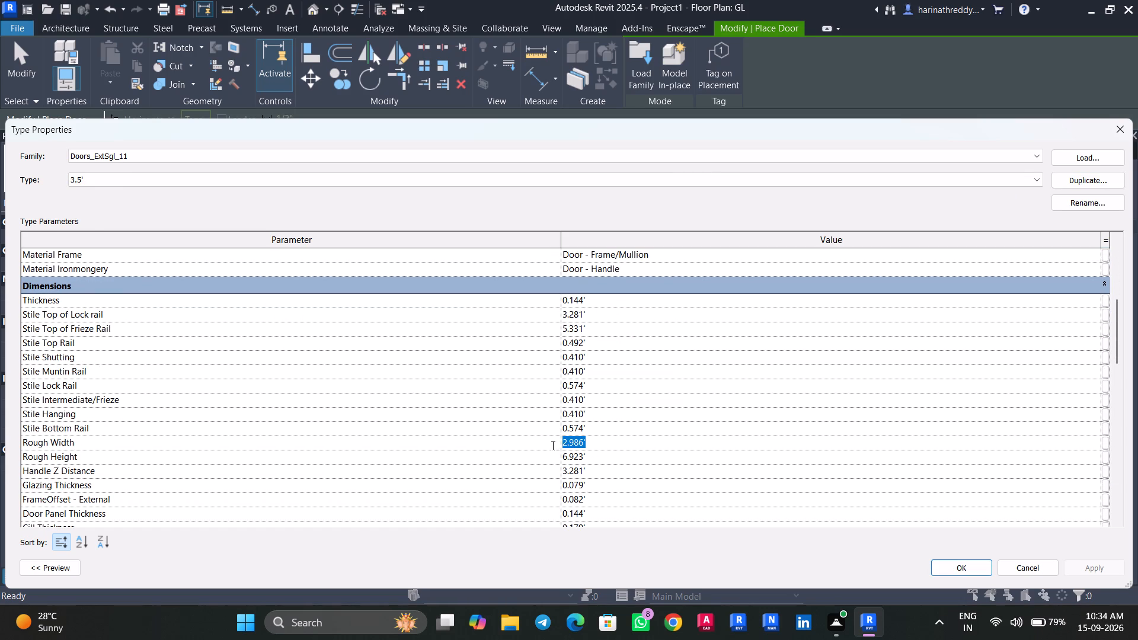
{"action": "left_click_drag", "start_coordinate": [552, 445], "coordinate": [550, 445]}
{"action": "type", "text": "3.5'"}
{"action": "key", "text": "Return"}
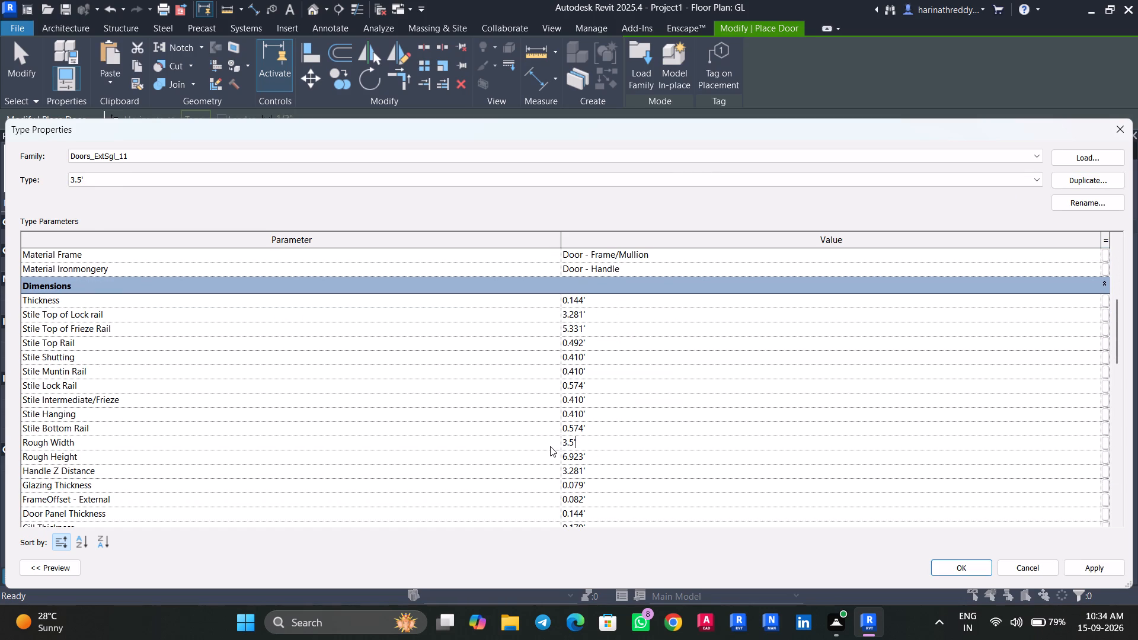
{"action": "left_click", "coordinate": [1104, 563]}
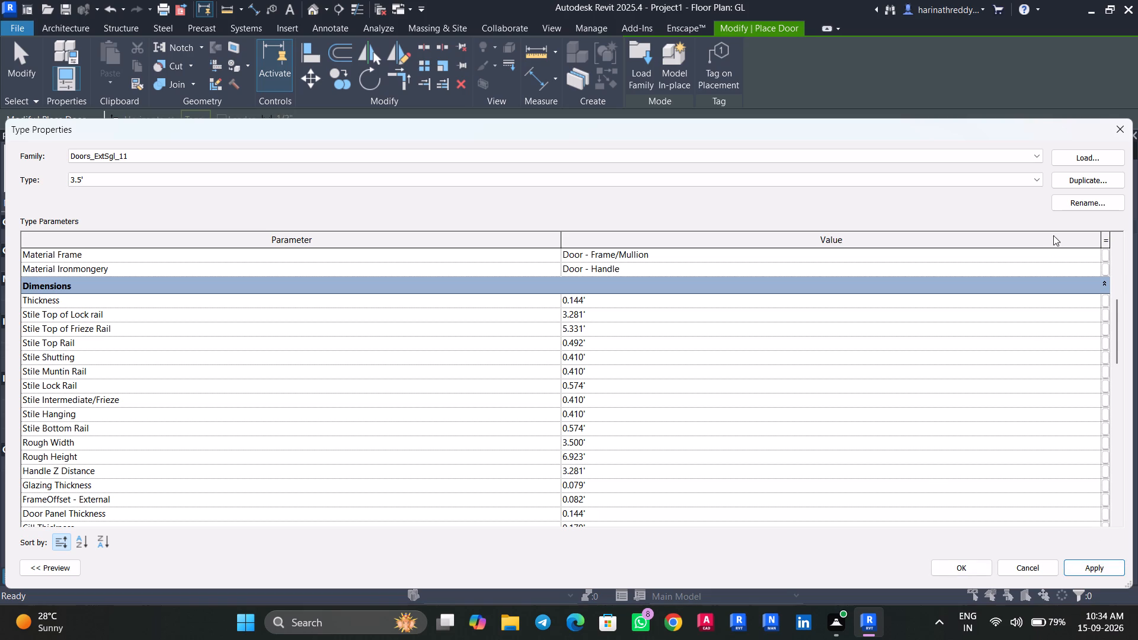
Duplicate the 3.5' door type as 3', set its Rough Width to 3', and accept the type properties.
{"action": "left_click", "coordinate": [1068, 188]}
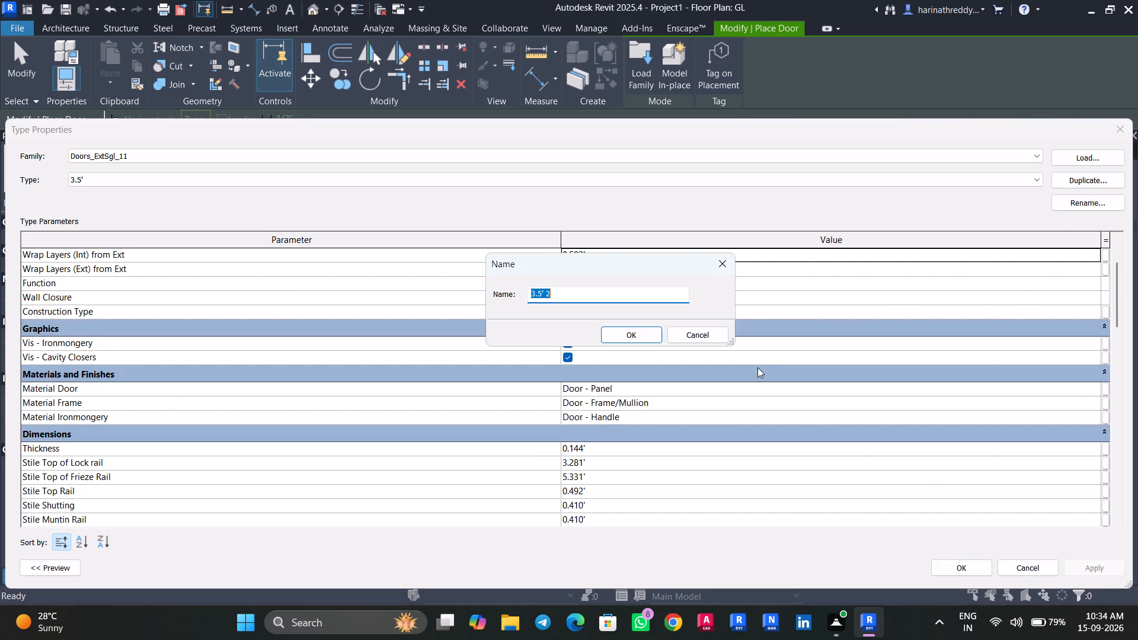
{"action": "key", "text": "3"}
{"action": "key", "text": "apostrophe"}
{"action": "key", "text": "Return"}
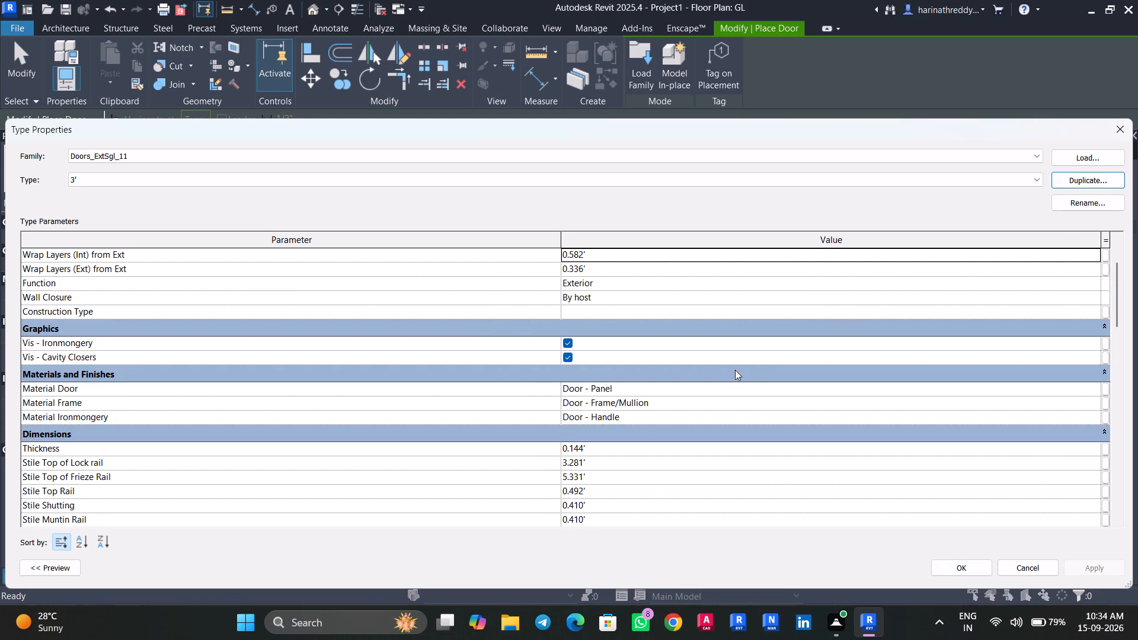
{"action": "scroll", "coordinate": [599, 455], "scroll_direction": "down", "scroll_amount": 4}
{"action": "left_click", "coordinate": [596, 436]}
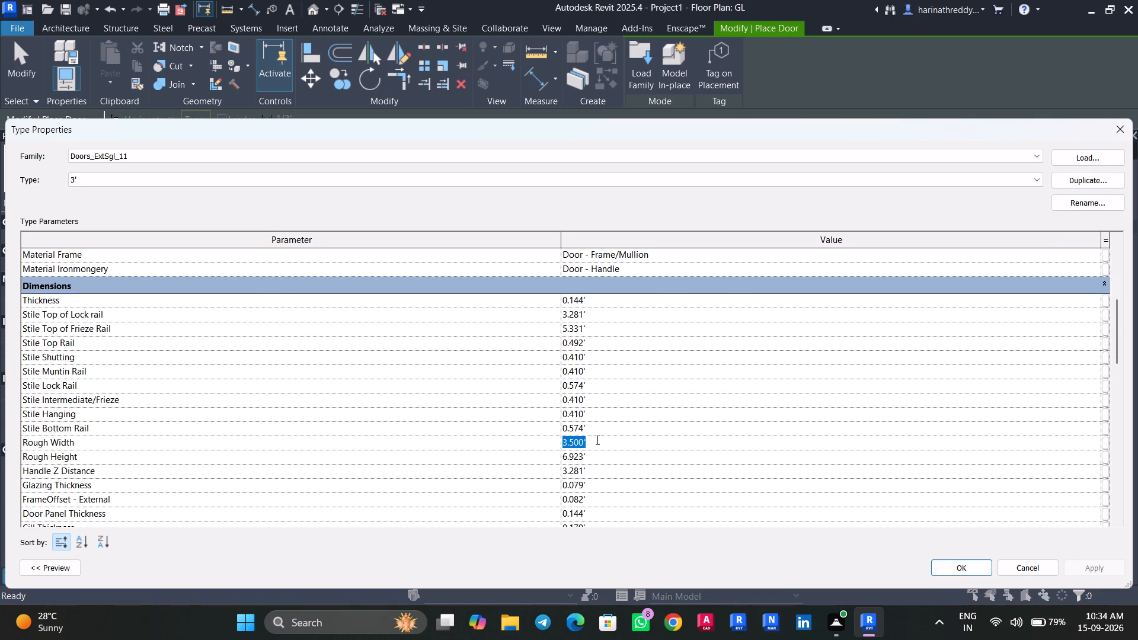
{"action": "type", "text": "3'"}
{"action": "key", "text": "Return"}
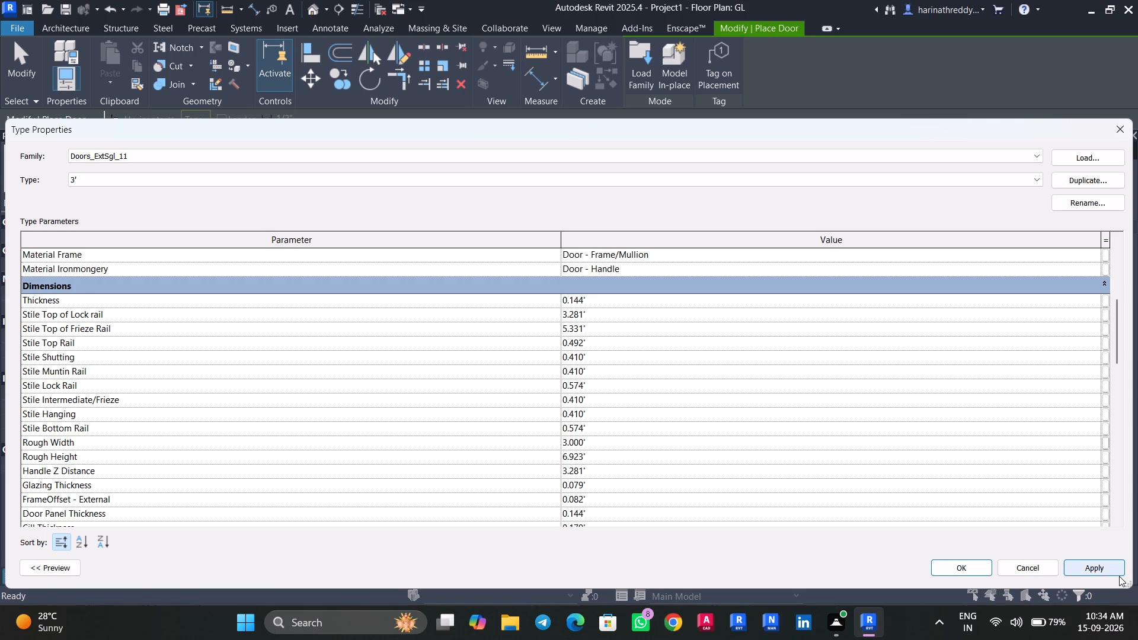
{"action": "left_click", "coordinate": [1118, 576]}
{"action": "left_click", "coordinate": [938, 584]}
{"action": "left_click", "coordinate": [941, 576]}
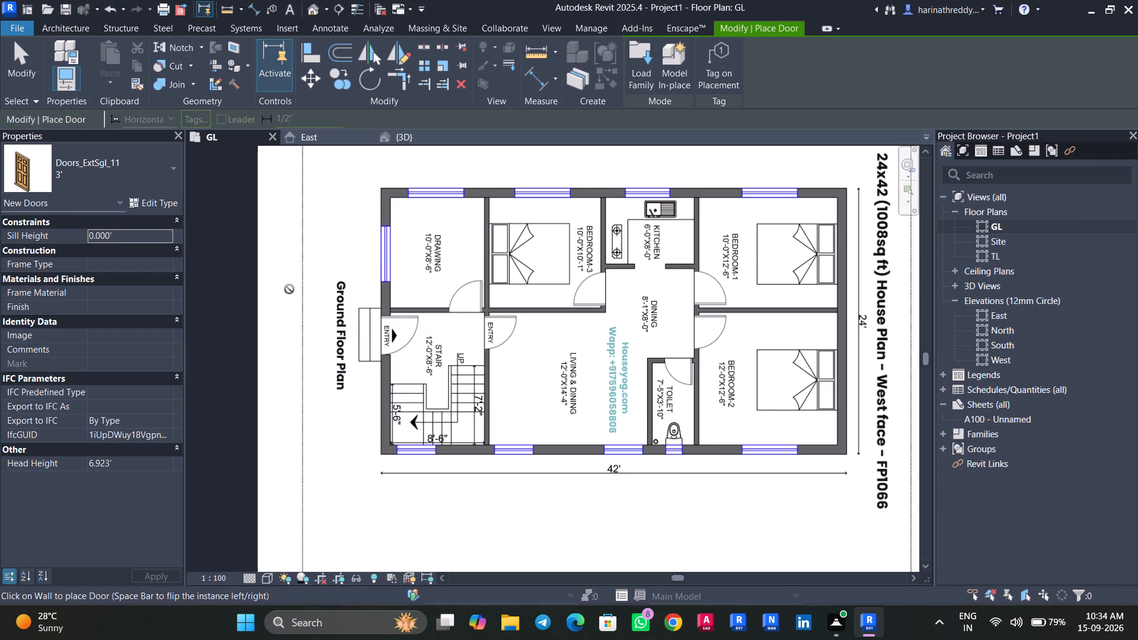
Place a 3' door in the entry opening between the stair area and the living and dining room, swinging into the living room.
{"action": "scroll", "coordinate": [379, 335], "scroll_direction": "up", "scroll_amount": 5}
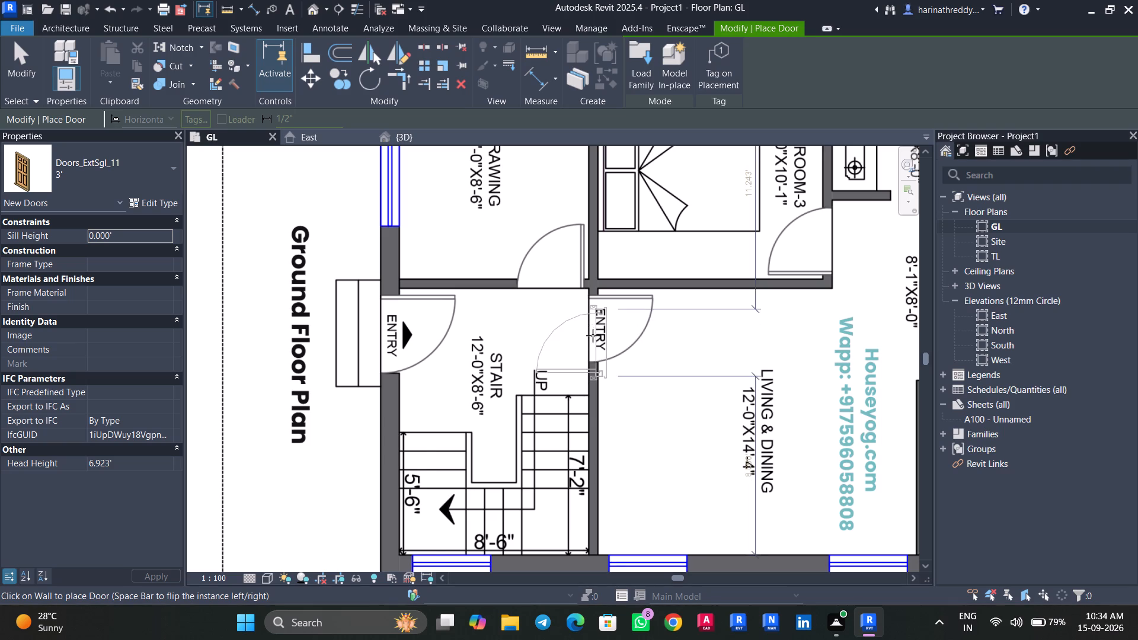
{"action": "scroll", "coordinate": [593, 331], "scroll_direction": "up", "scroll_amount": 3}
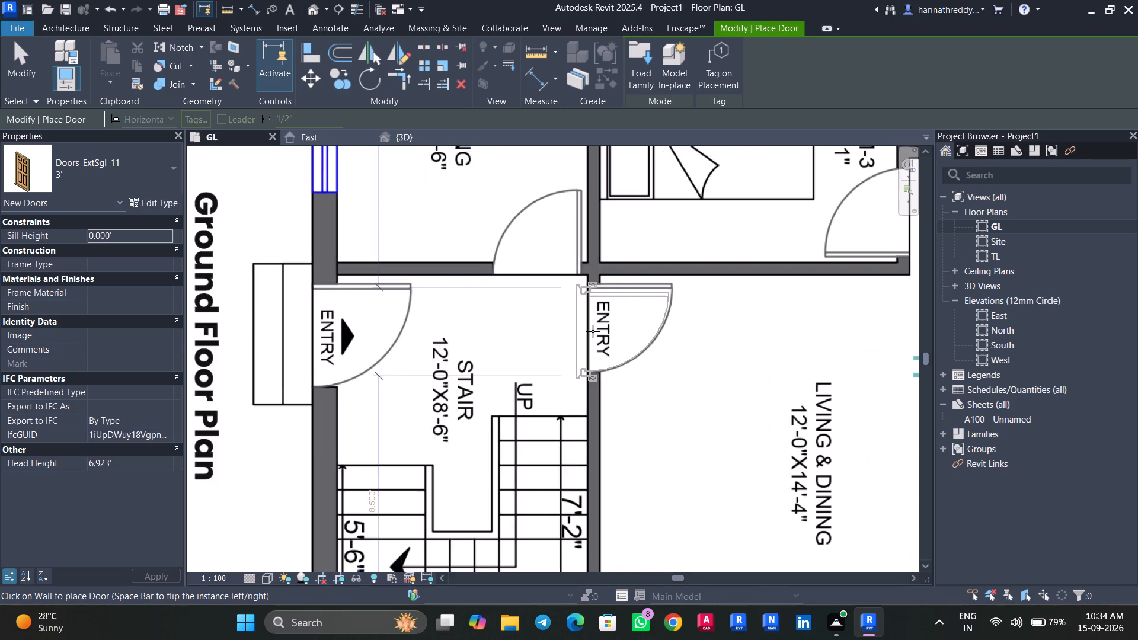
{"action": "scroll", "coordinate": [593, 331], "scroll_direction": "up", "scroll_amount": 2}
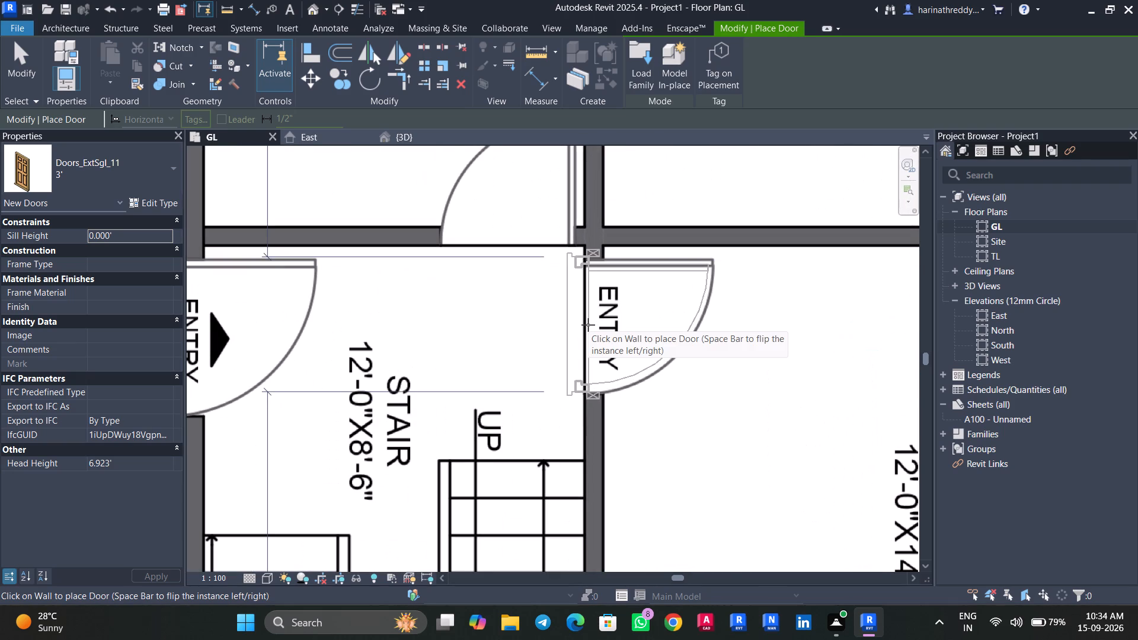
{"action": "left_click", "coordinate": [588, 325]}
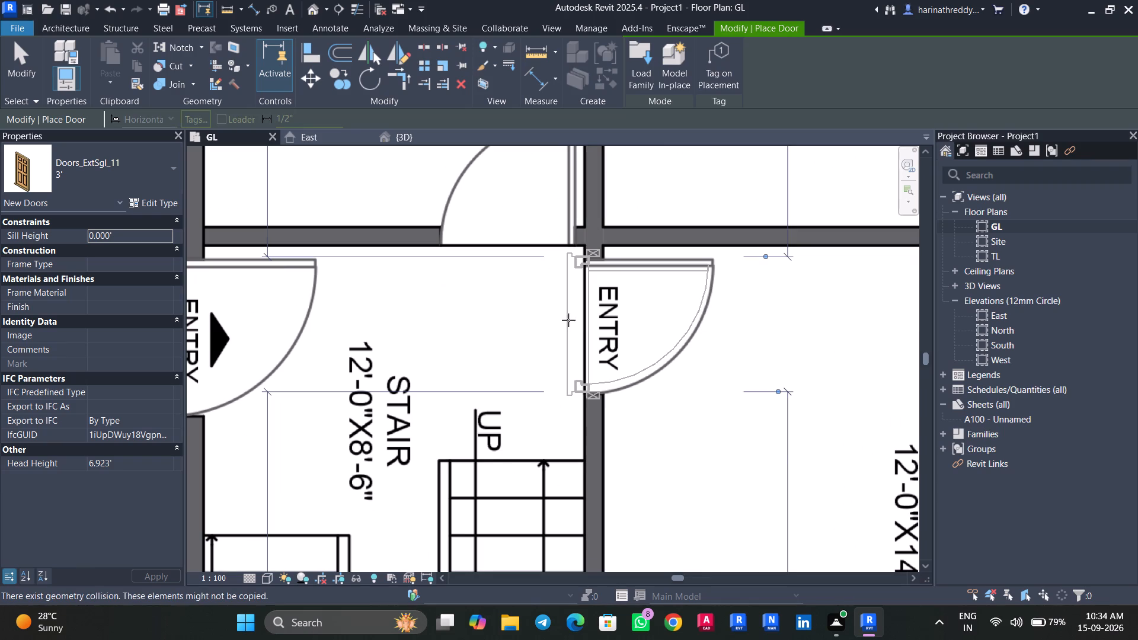
Place a 3' door in the opening between the drawing room and the stair area, flipped to match the plan's swing, and end door placement.
{"action": "scroll", "coordinate": [515, 241], "scroll_direction": "up", "scroll_amount": 1}
{"action": "middle_click_drag", "start_coordinate": [515, 241], "coordinate": [474, 430]}
{"action": "key", "text": "space"}
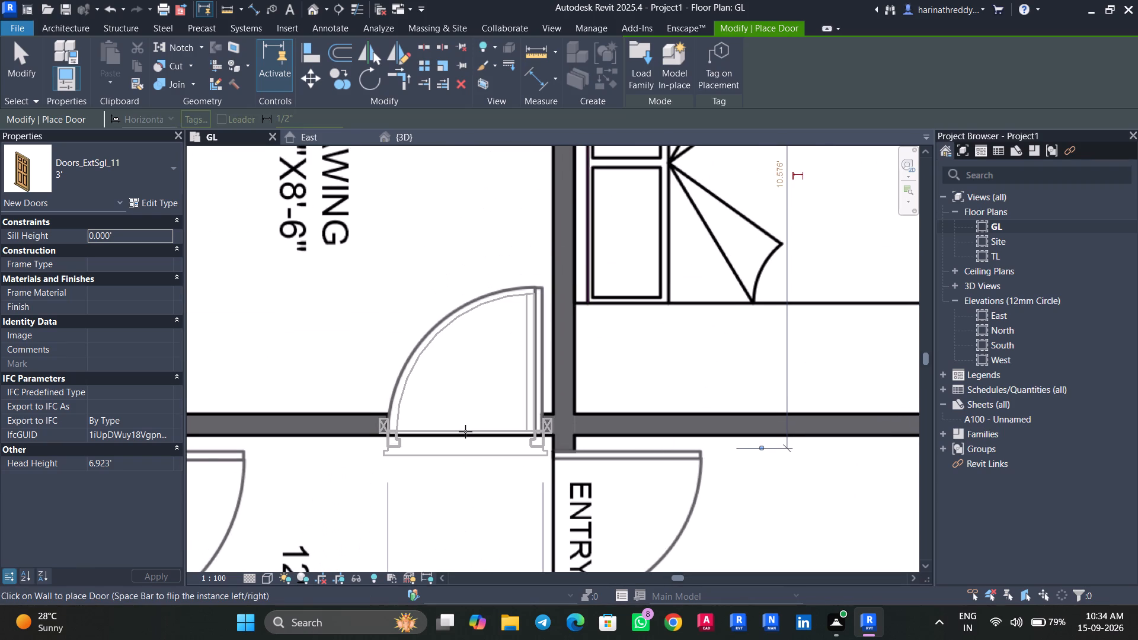
{"action": "left_click", "coordinate": [465, 431]}
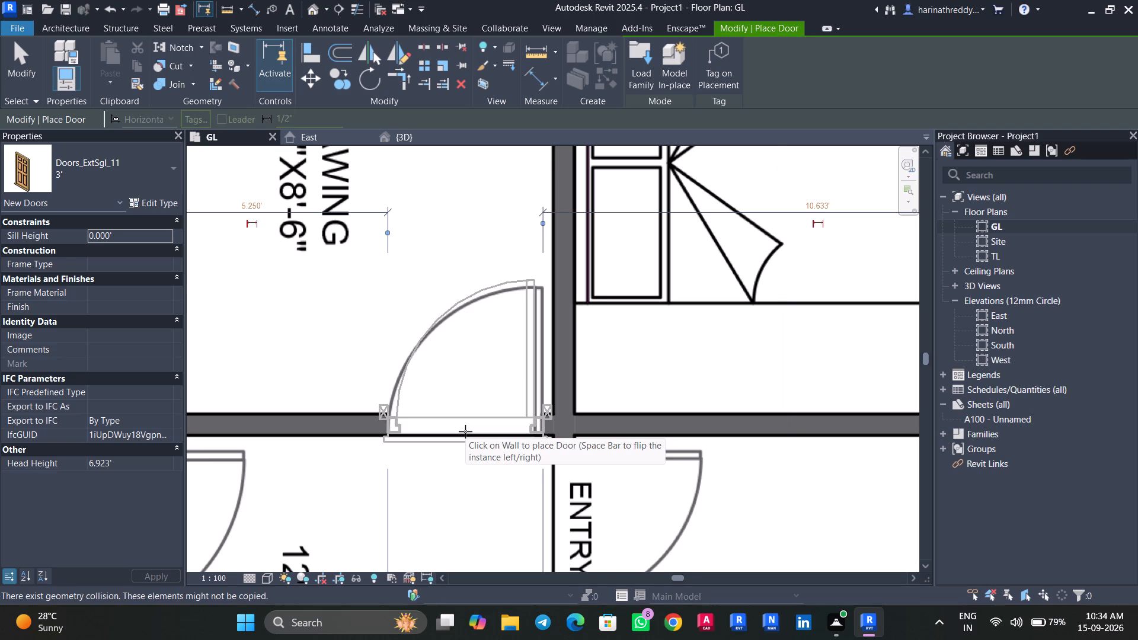
{"action": "left_click", "coordinate": [465, 431]}
{"action": "left_click", "coordinate": [842, 581]}
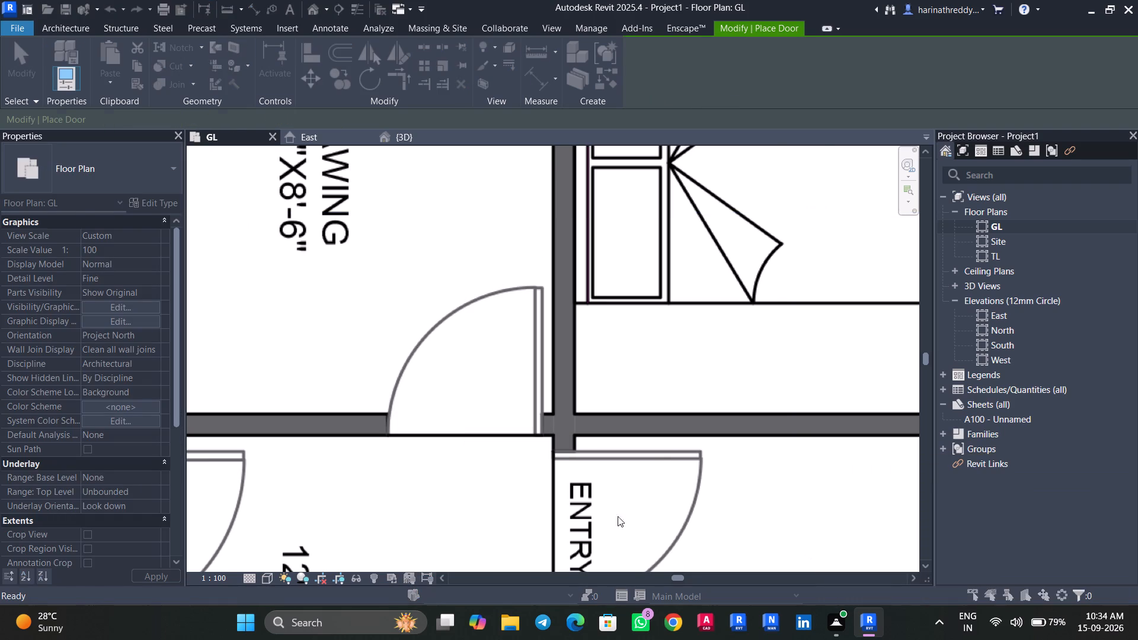
{"action": "scroll", "coordinate": [431, 456], "scroll_direction": "down", "scroll_amount": 4}
{"action": "key", "text": "Escape"}
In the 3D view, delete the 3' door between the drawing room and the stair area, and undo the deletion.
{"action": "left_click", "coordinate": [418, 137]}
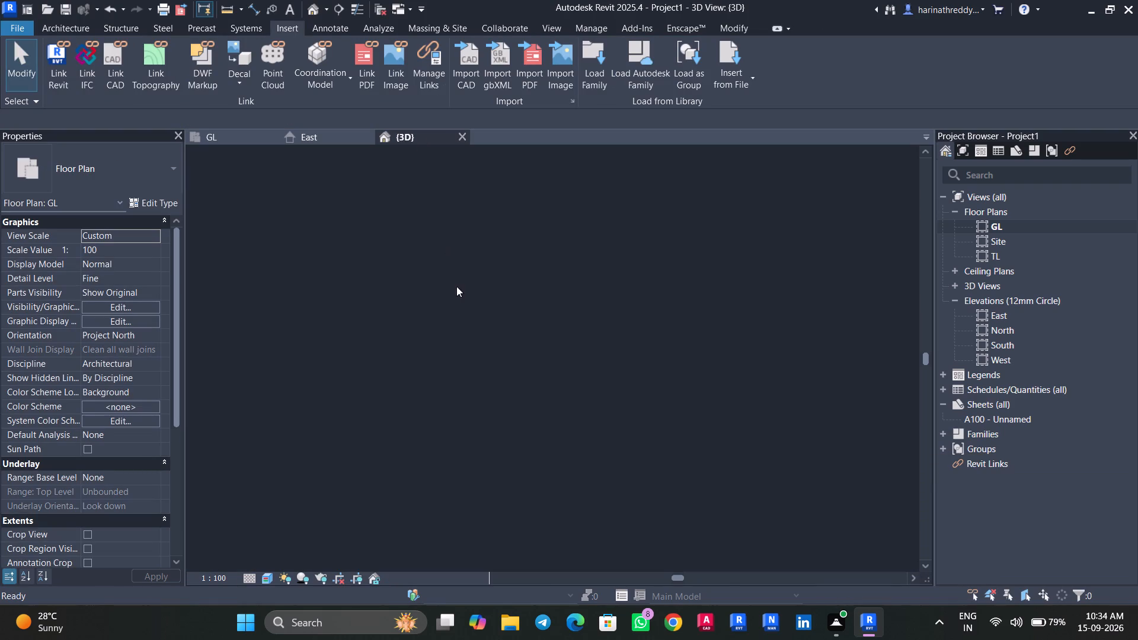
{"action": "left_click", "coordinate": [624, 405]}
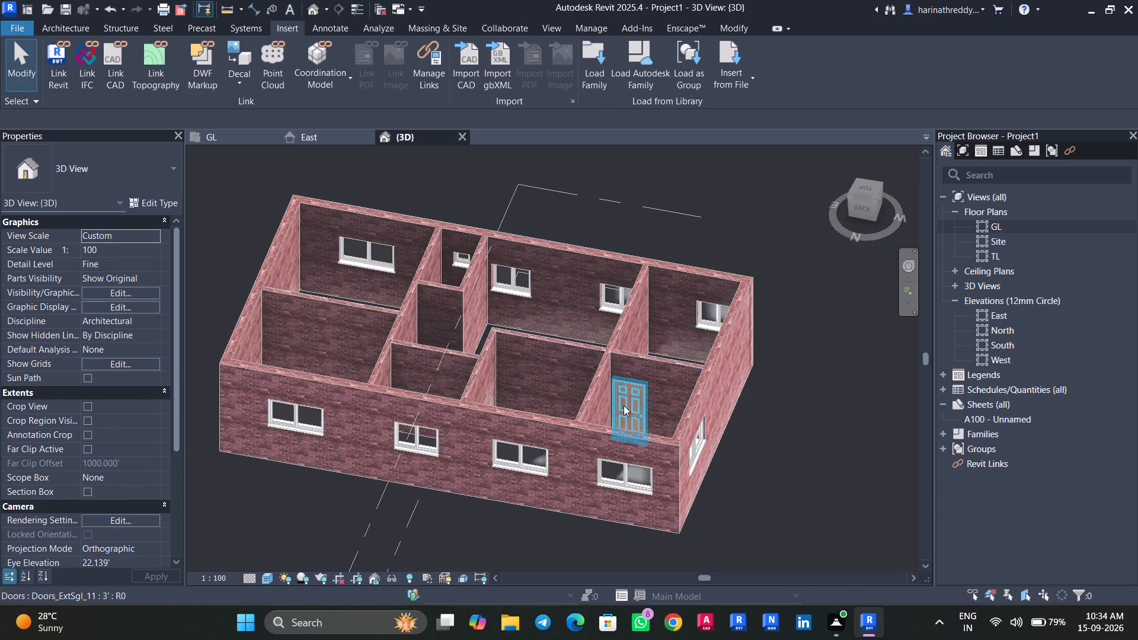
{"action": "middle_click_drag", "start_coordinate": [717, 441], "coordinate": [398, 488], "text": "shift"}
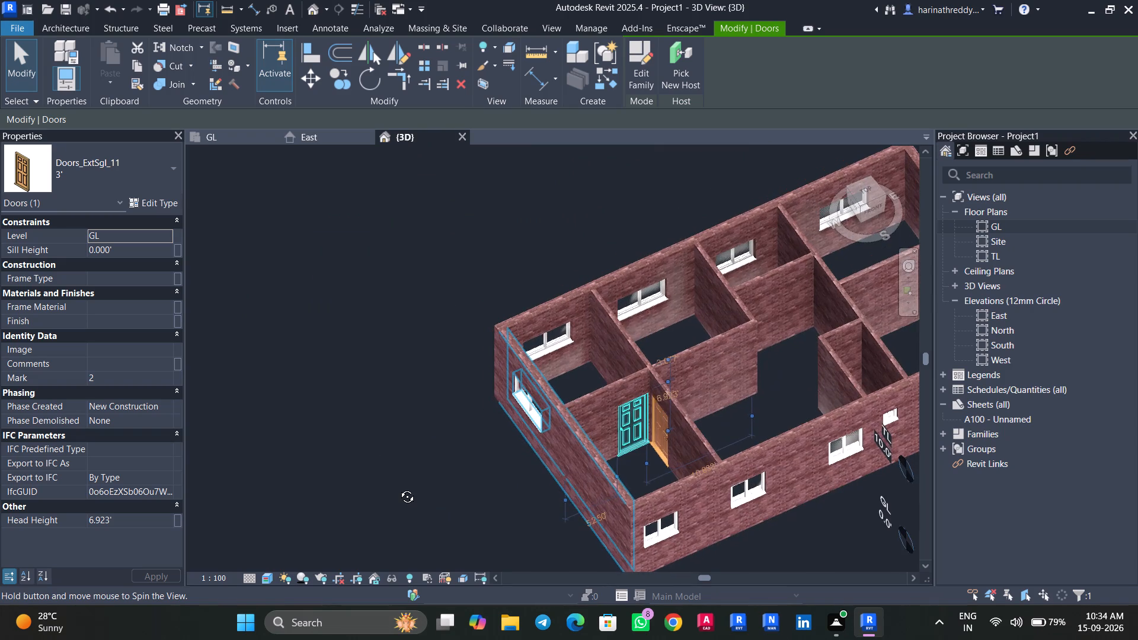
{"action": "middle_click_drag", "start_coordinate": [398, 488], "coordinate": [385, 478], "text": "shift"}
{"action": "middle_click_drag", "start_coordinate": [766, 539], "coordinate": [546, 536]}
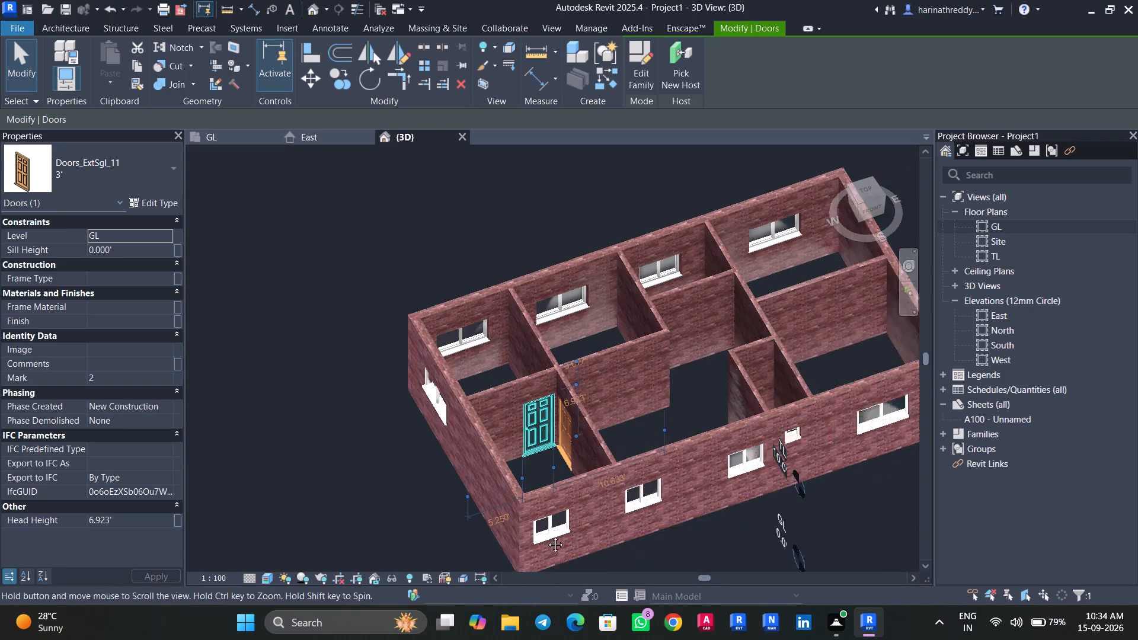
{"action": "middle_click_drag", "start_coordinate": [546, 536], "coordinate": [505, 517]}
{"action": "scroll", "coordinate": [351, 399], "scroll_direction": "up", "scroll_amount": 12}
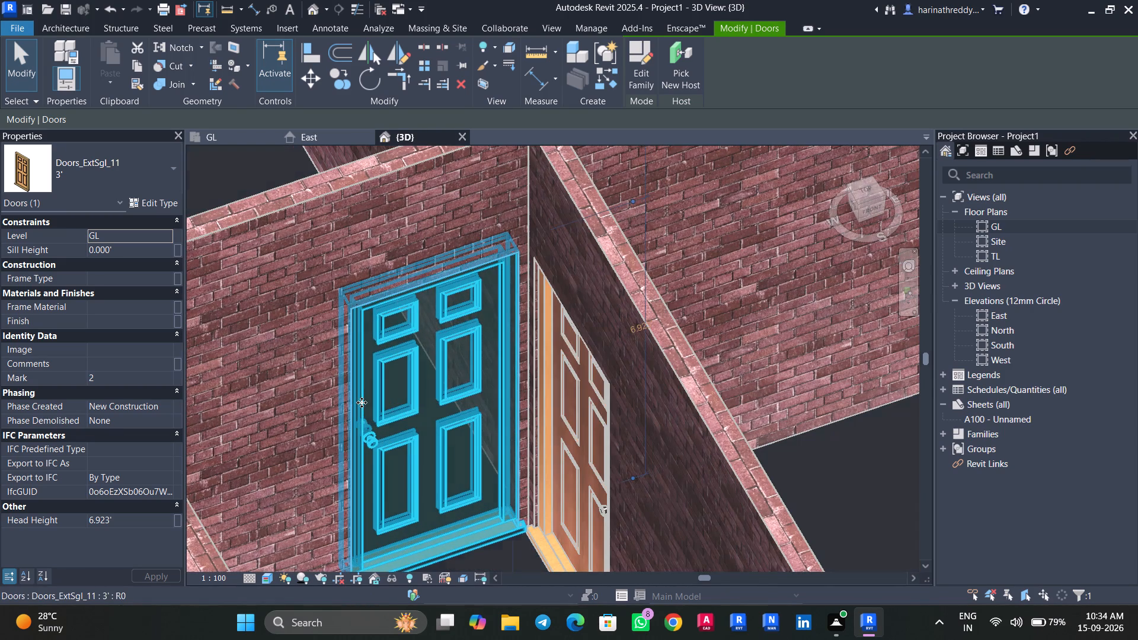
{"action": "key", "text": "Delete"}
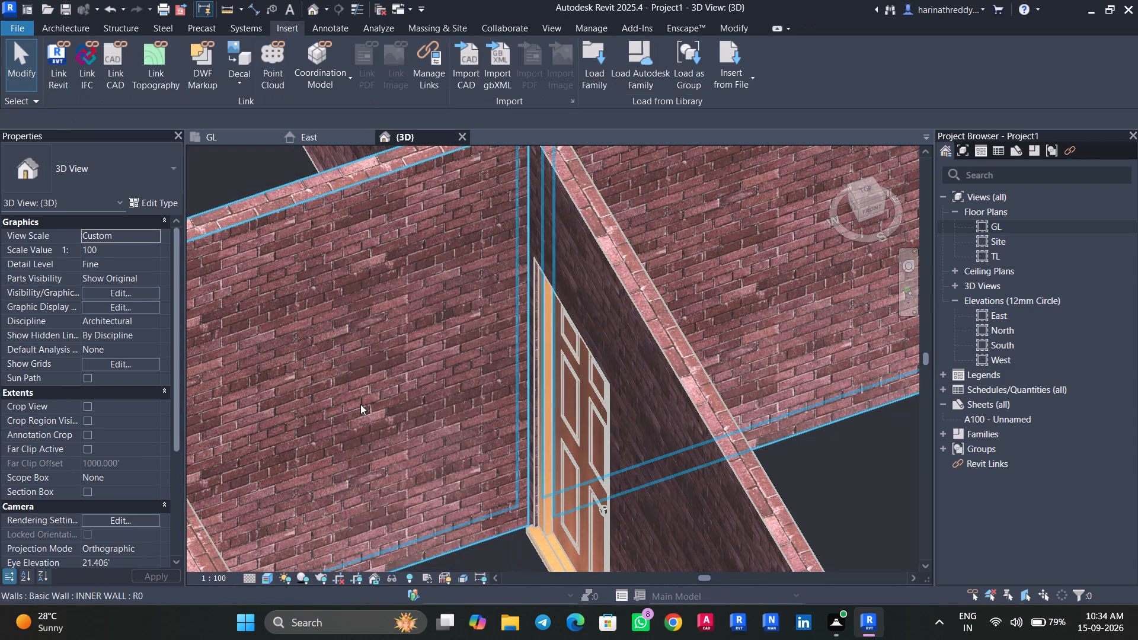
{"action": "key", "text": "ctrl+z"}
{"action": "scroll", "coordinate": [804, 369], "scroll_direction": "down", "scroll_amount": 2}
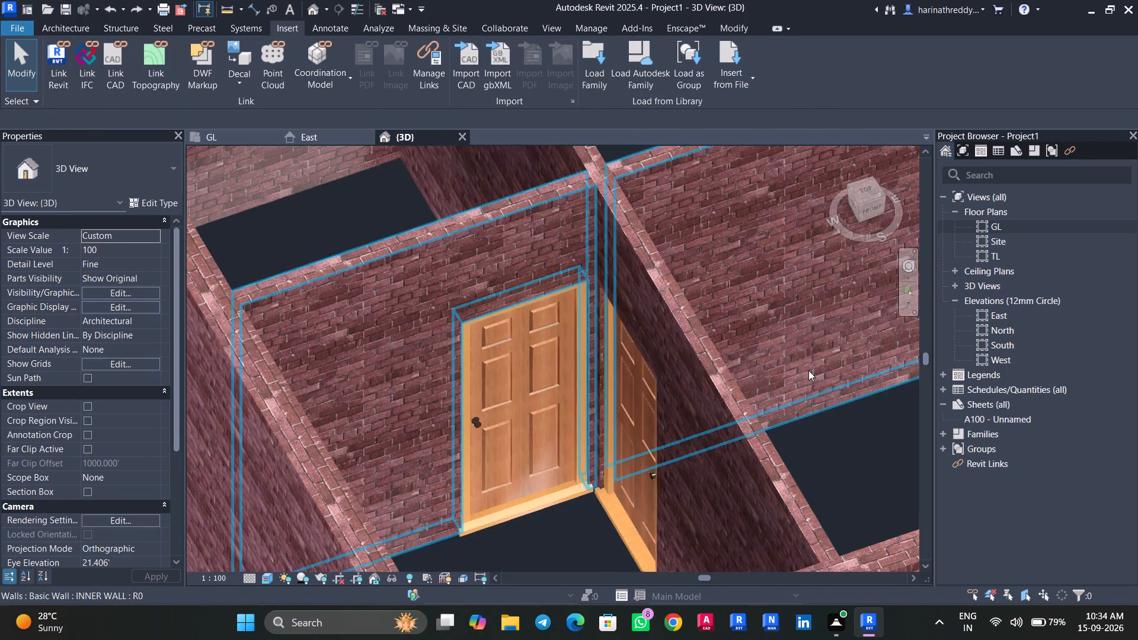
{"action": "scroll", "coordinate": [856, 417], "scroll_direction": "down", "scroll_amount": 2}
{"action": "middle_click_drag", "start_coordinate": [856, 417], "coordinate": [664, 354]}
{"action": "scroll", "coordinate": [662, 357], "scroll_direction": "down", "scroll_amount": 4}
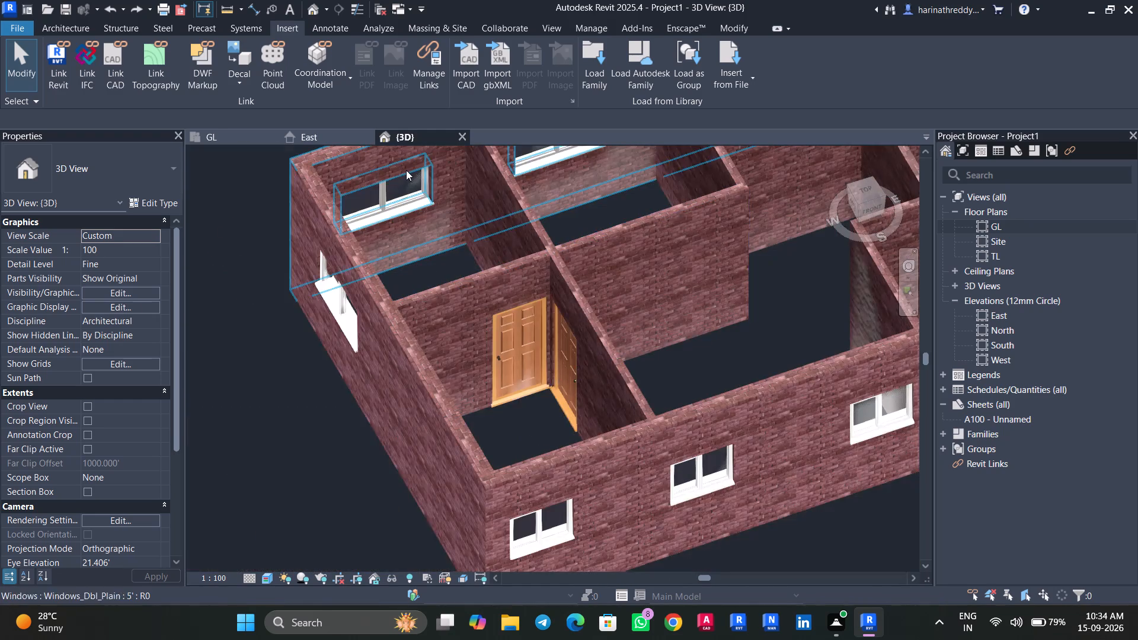
In the GL plan, place a 3.5' Doors_ExtSgl_11 door in the main entry opening of the stair area, swinging inward.
{"action": "left_click", "coordinate": [248, 139]}
{"action": "scroll", "coordinate": [571, 404], "scroll_direction": "down", "scroll_amount": 8}
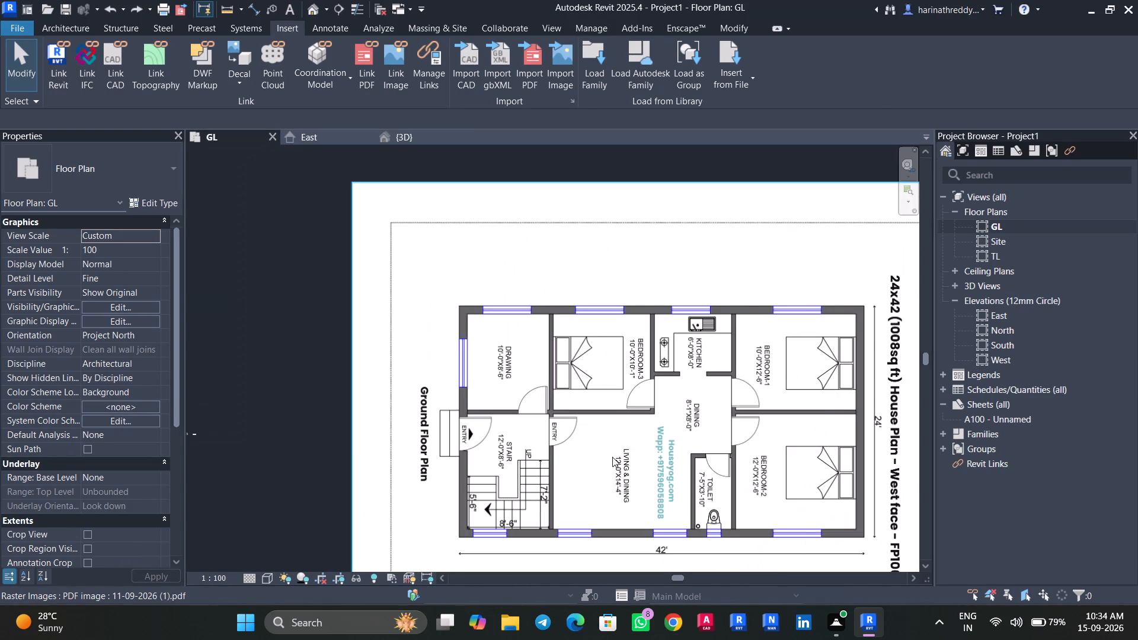
{"action": "middle_click_drag", "start_coordinate": [612, 457], "coordinate": [637, 388]}
{"action": "scroll", "coordinate": [503, 397], "scroll_direction": "up", "scroll_amount": 4}
{"action": "type", "text": "DR"}
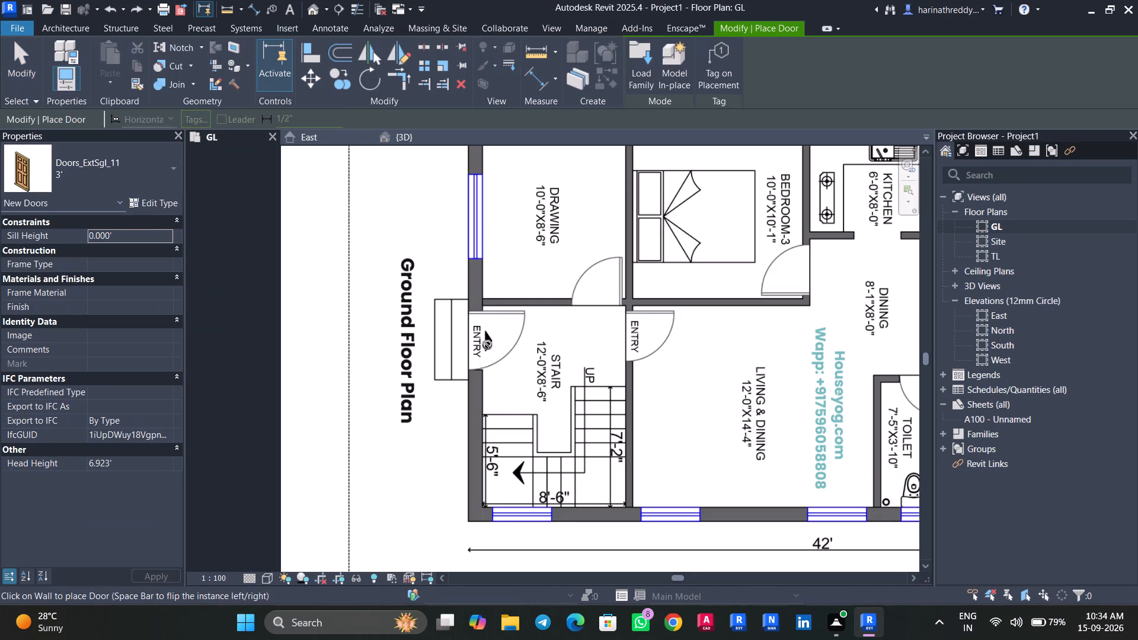
{"action": "left_click", "coordinate": [148, 158]}
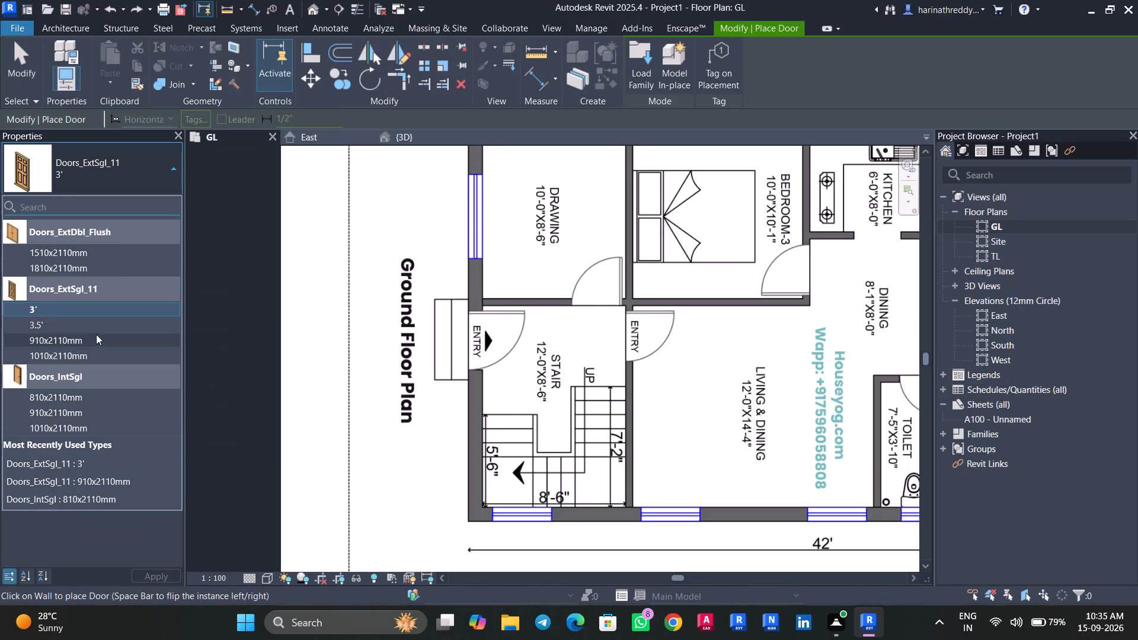
{"action": "left_click", "coordinate": [94, 327]}
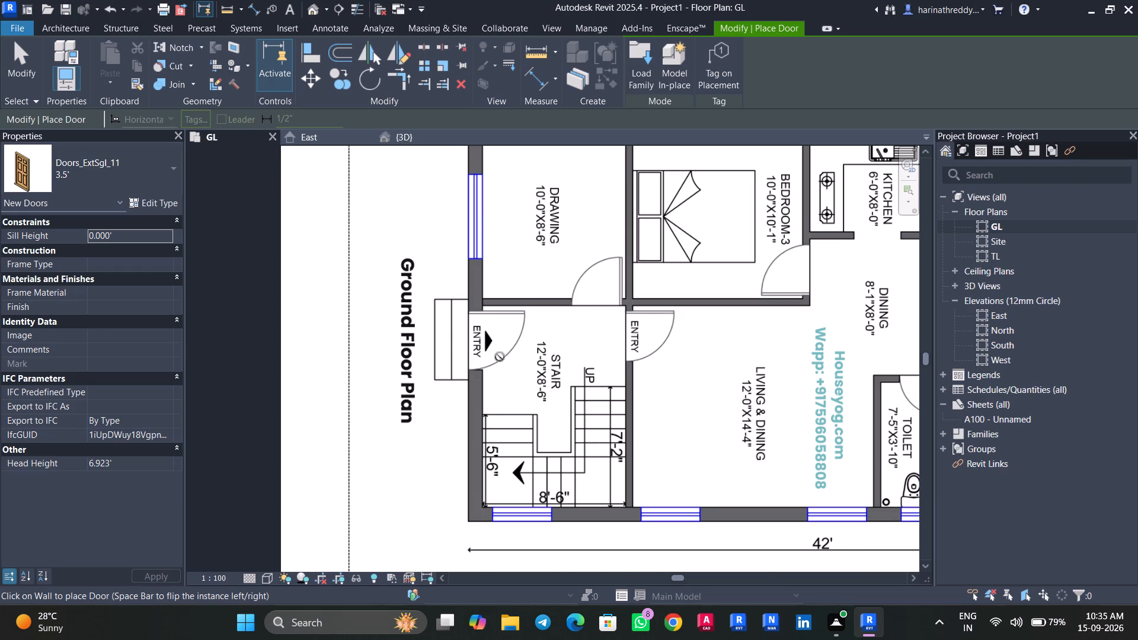
{"action": "scroll", "coordinate": [500, 356], "scroll_direction": "up", "scroll_amount": 5}
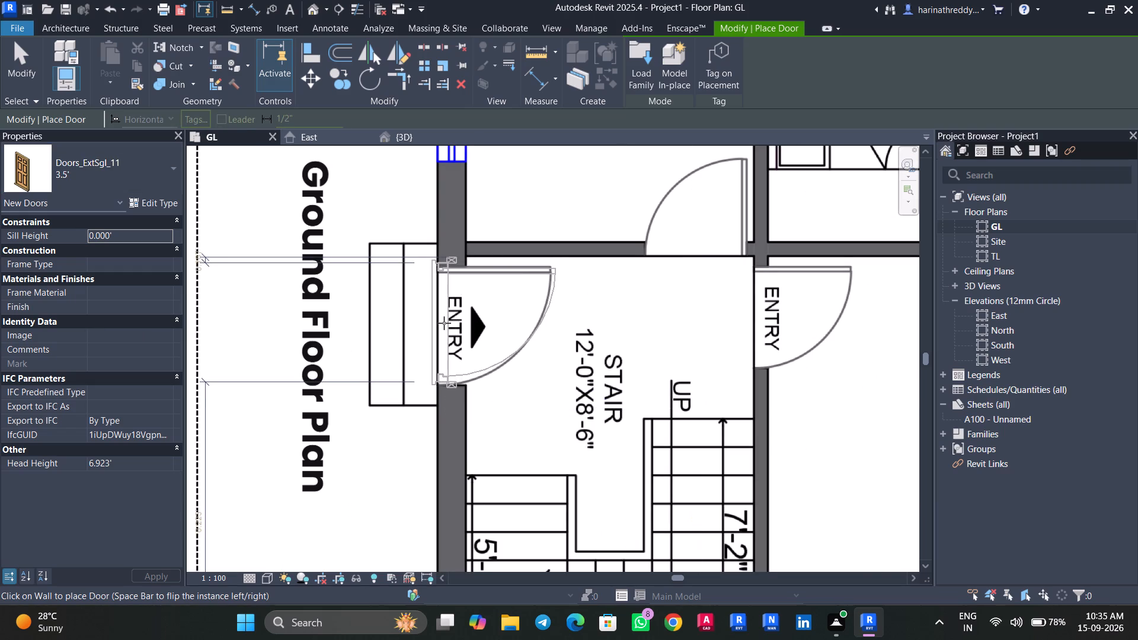
{"action": "left_click", "coordinate": [444, 323]}
Place a 3' Doors_ExtSgl_11 door in the opening between Bedroom-3 and the dining area, swinging into the bedroom.
{"action": "middle_click_drag", "start_coordinate": [572, 415], "coordinate": [401, 418]}
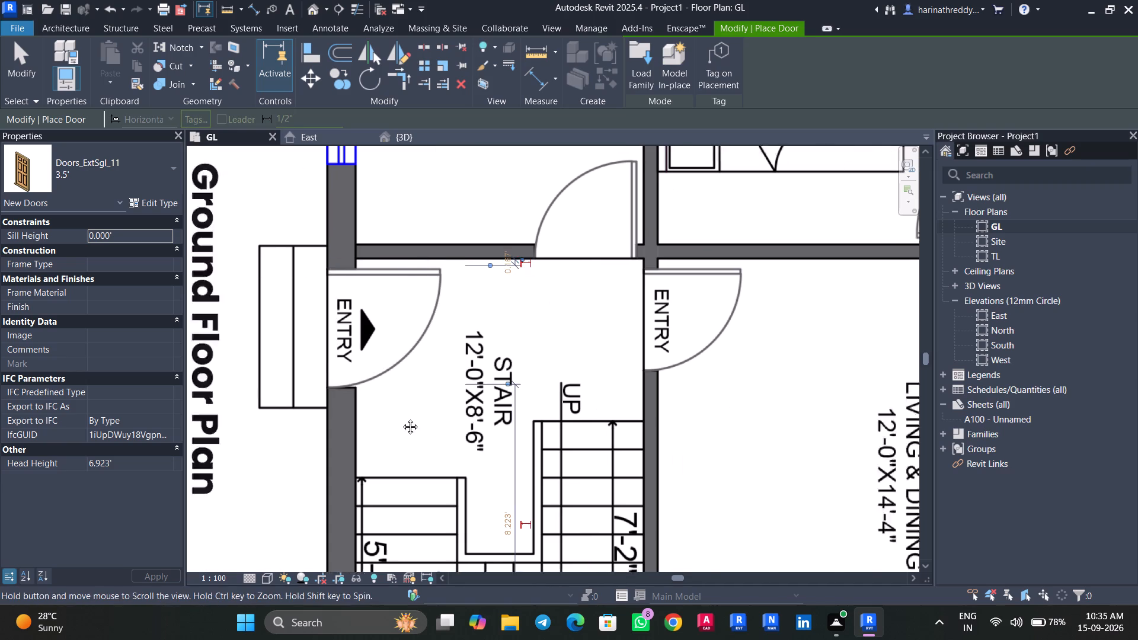
{"action": "middle_click_drag", "start_coordinate": [401, 418], "coordinate": [251, 426]}
{"action": "middle_click_drag", "start_coordinate": [576, 424], "coordinate": [366, 487]}
{"action": "left_click", "coordinate": [100, 156]}
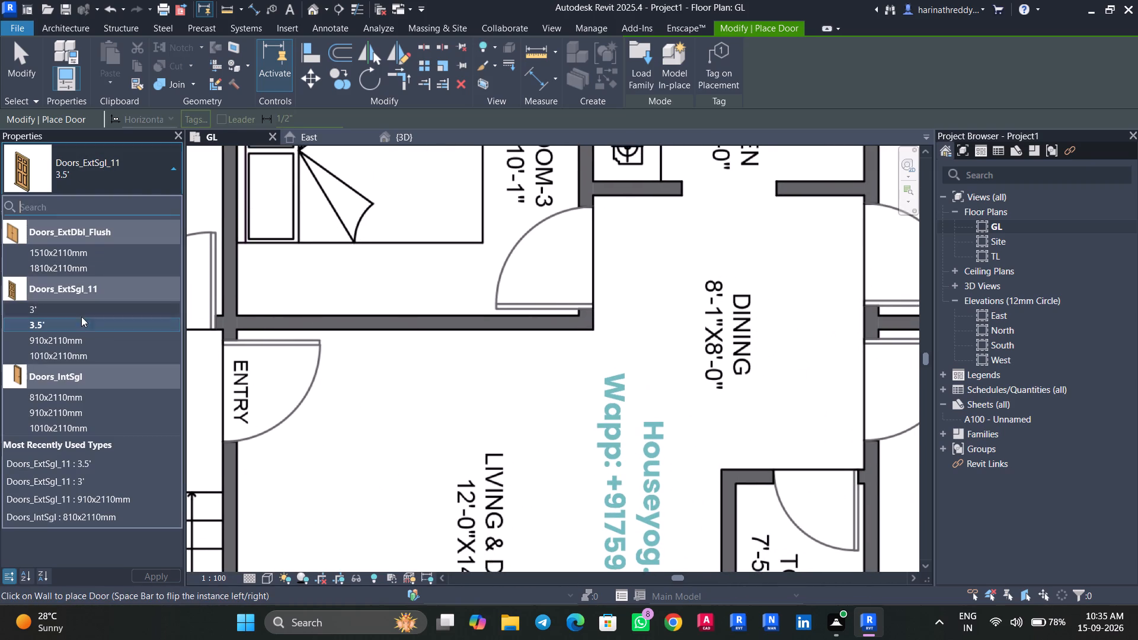
{"action": "left_click", "coordinate": [84, 310]}
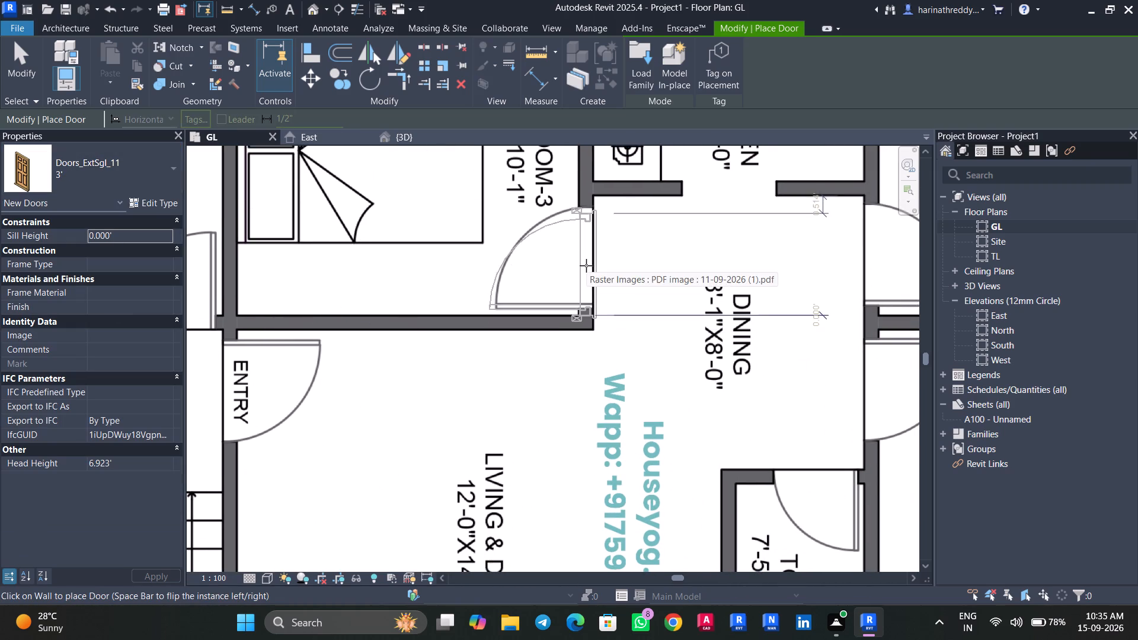
{"action": "left_click", "coordinate": [586, 259]}
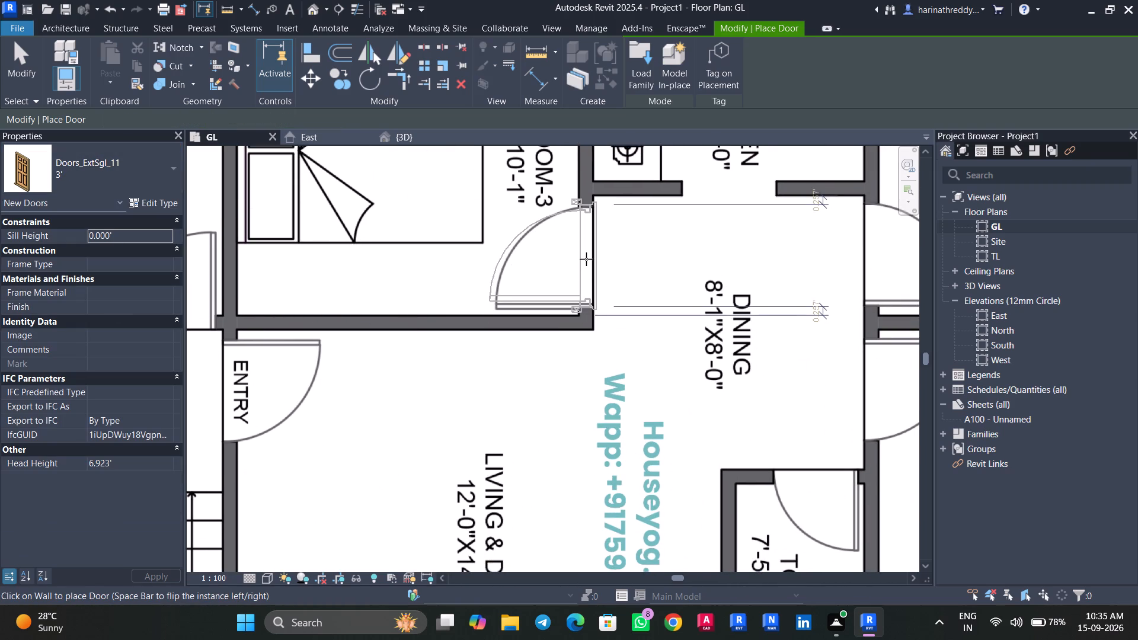
Place 3' doors in the Bedroom-2 and Bedroom-1 openings off the dining area, flipping the Bedroom-1 door to match the plan, and end placement.
{"action": "middle_click_drag", "start_coordinate": [796, 490], "coordinate": [744, 433]}
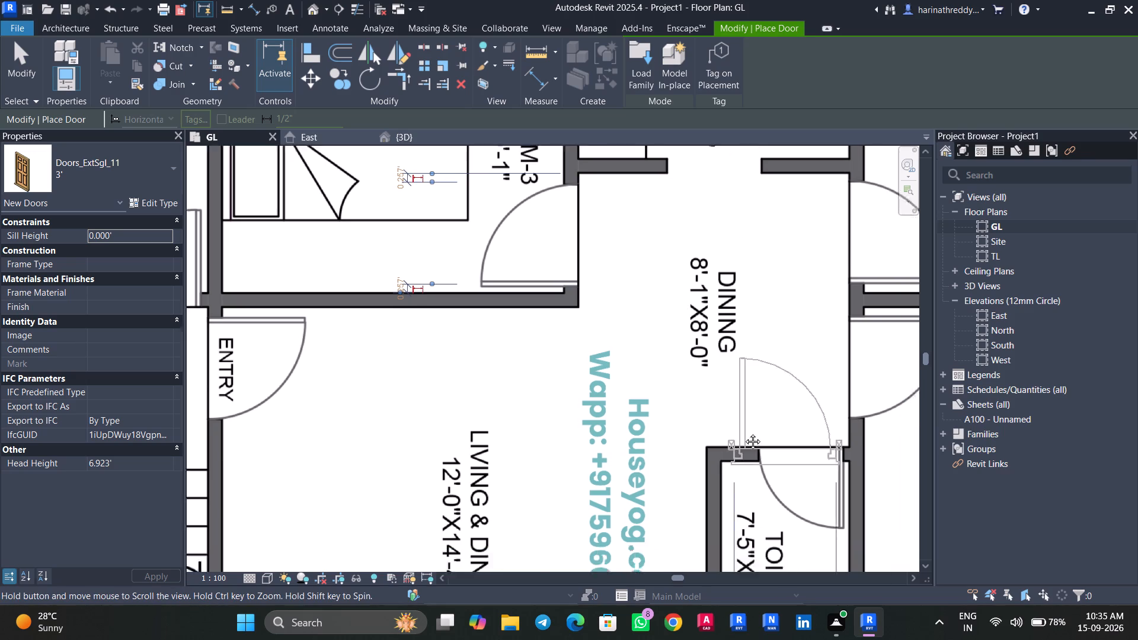
{"action": "middle_click_drag", "start_coordinate": [744, 433], "coordinate": [567, 508]}
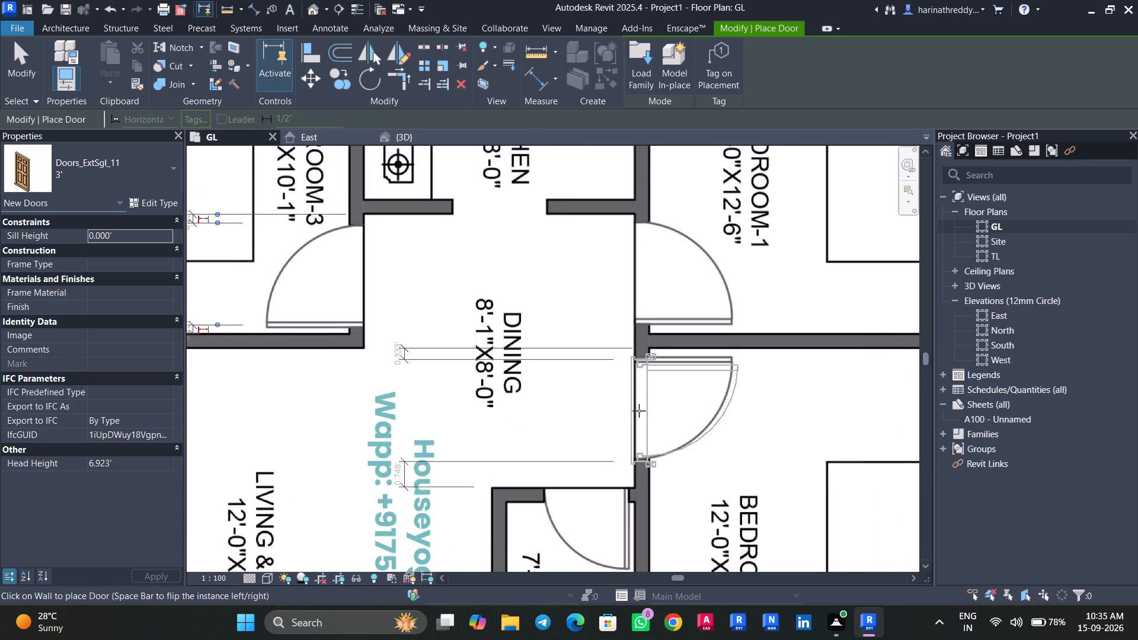
{"action": "left_click", "coordinate": [637, 410]}
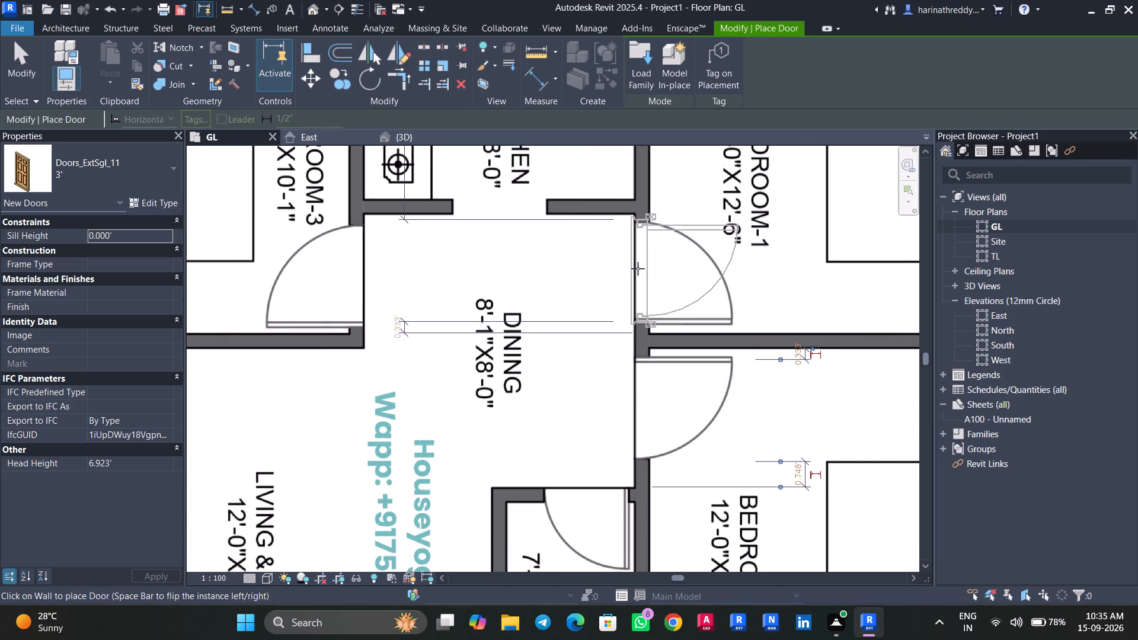
{"action": "key", "text": "space"}
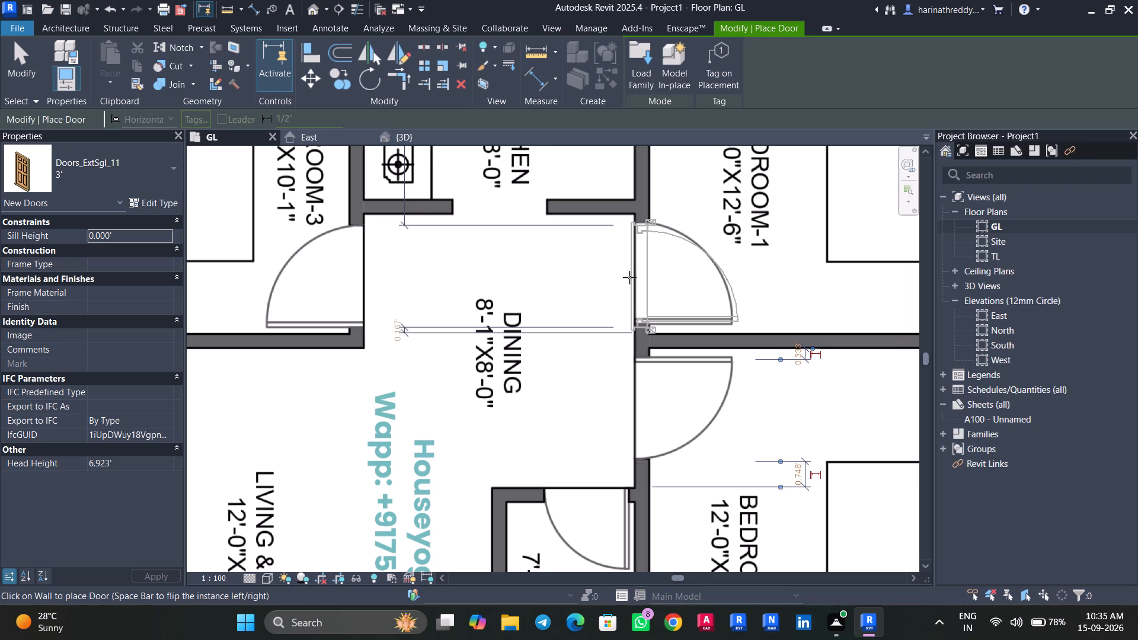
{"action": "left_click", "coordinate": [629, 277]}
{"action": "scroll", "coordinate": [565, 360], "scroll_direction": "down", "scroll_amount": 7}
{"action": "middle_click_drag", "start_coordinate": [535, 372], "coordinate": [571, 341]}
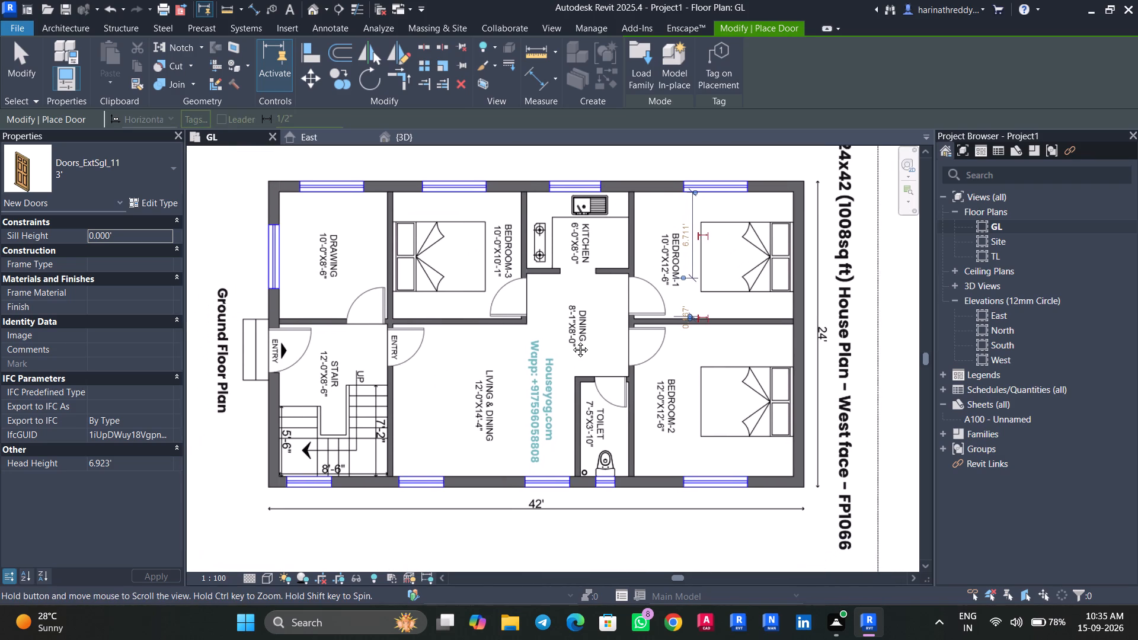
{"action": "middle_click_drag", "start_coordinate": [571, 341], "coordinate": [576, 337]}
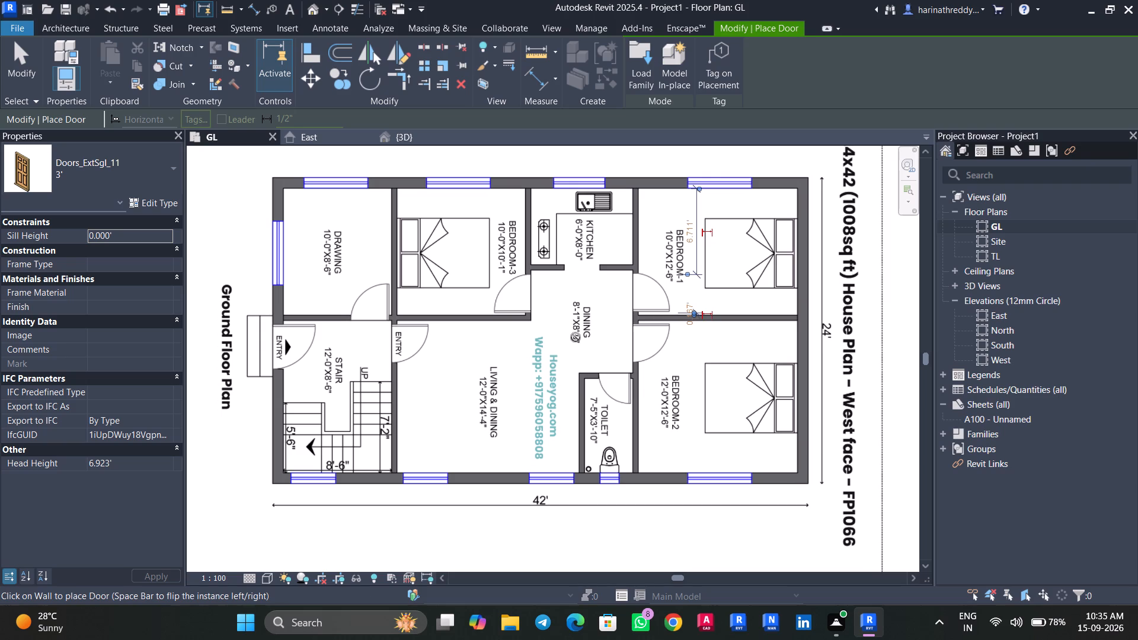
{"action": "key", "text": "Escape"}
{"action": "key", "text": "Escape"}
Measure the width of the toilet door opening on the plan with the Scale tool, without scaling anything.
{"action": "left_click", "coordinate": [618, 423]}
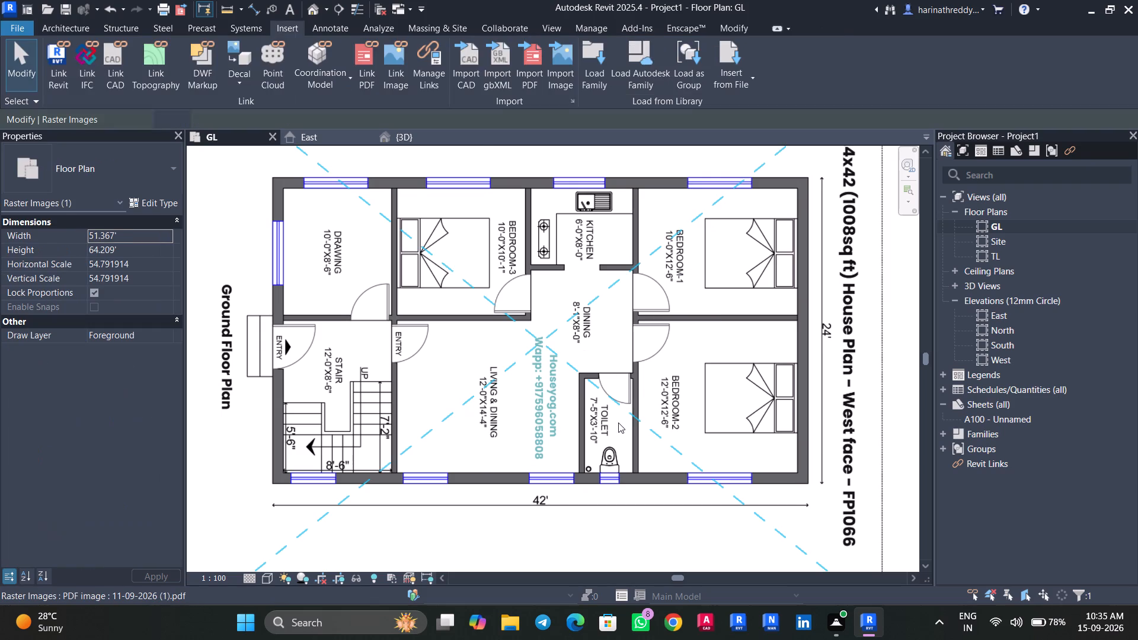
{"action": "left_click", "coordinate": [437, 69]}
{"action": "scroll", "coordinate": [599, 434], "scroll_direction": "up", "scroll_amount": 5}
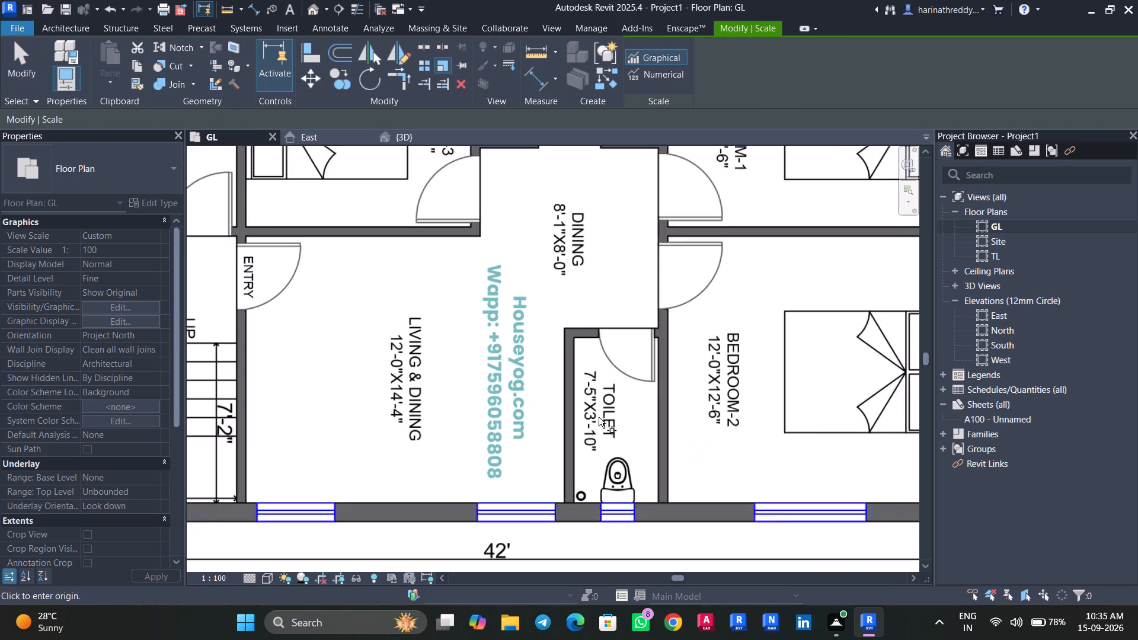
{"action": "scroll", "coordinate": [599, 417], "scroll_direction": "up", "scroll_amount": 7}
{"action": "middle_click_drag", "start_coordinate": [608, 330], "coordinate": [544, 491]}
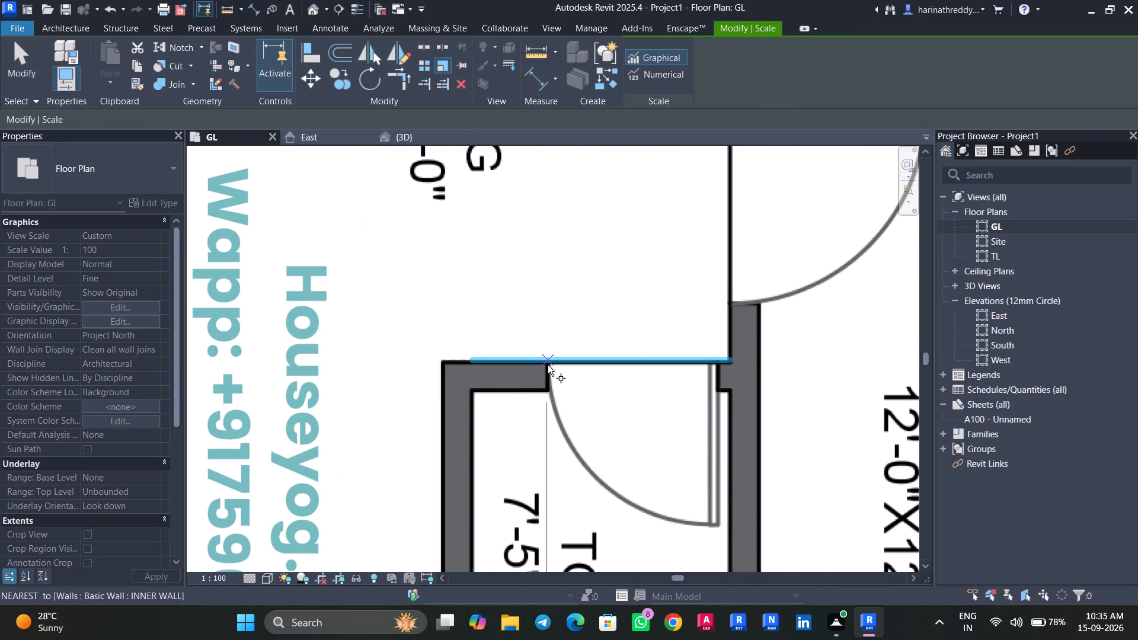
{"action": "left_click", "coordinate": [548, 365]}
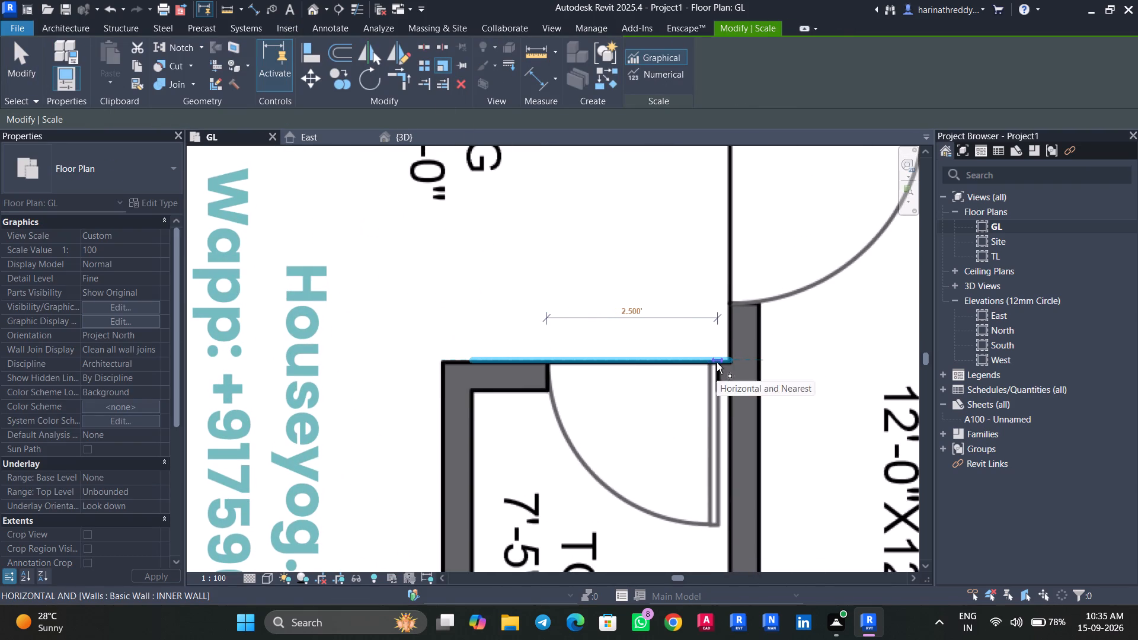
{"action": "key", "text": "Escape"}
{"action": "key", "text": "Escape"}
Start the Door command and duplicate the 3' type of Doors_ExtSgl_11 as 2.5'.
{"action": "key", "text": "d"}
{"action": "key", "text": "r"}
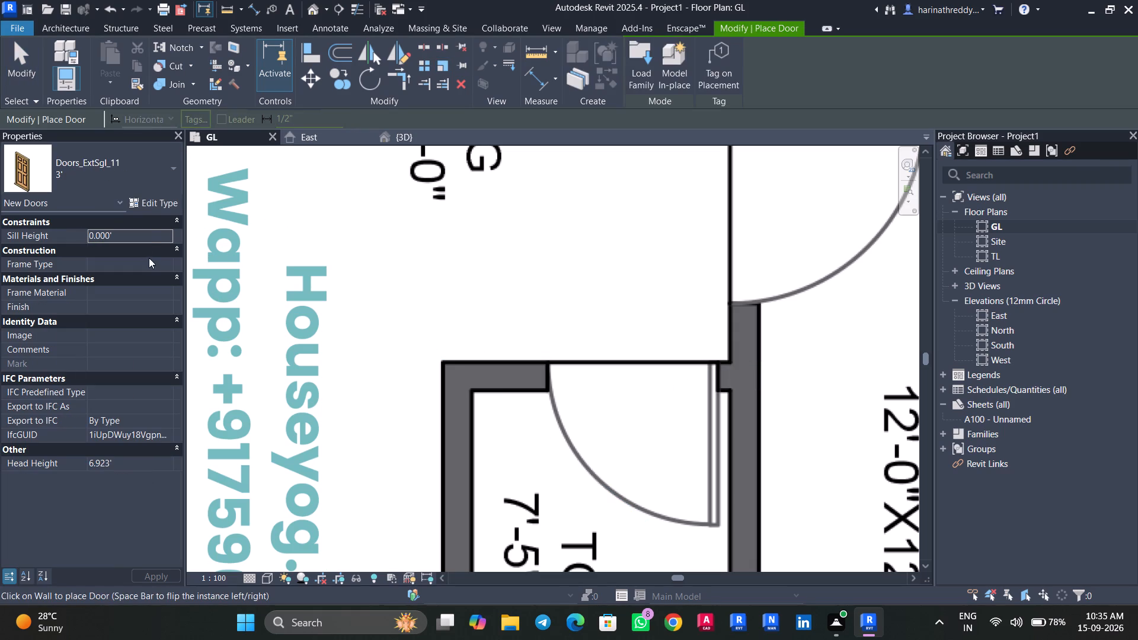
{"action": "left_click", "coordinate": [159, 206]}
{"action": "left_click", "coordinate": [1123, 180]}
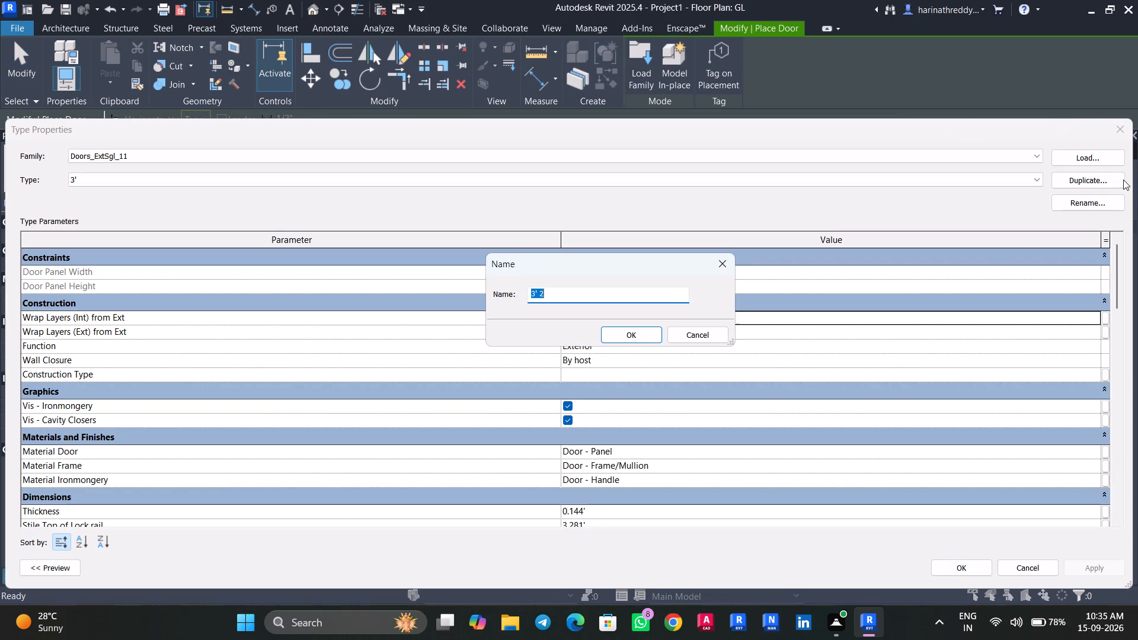
{"action": "type", "text": "2.5'"}
{"action": "key", "text": "Return"}
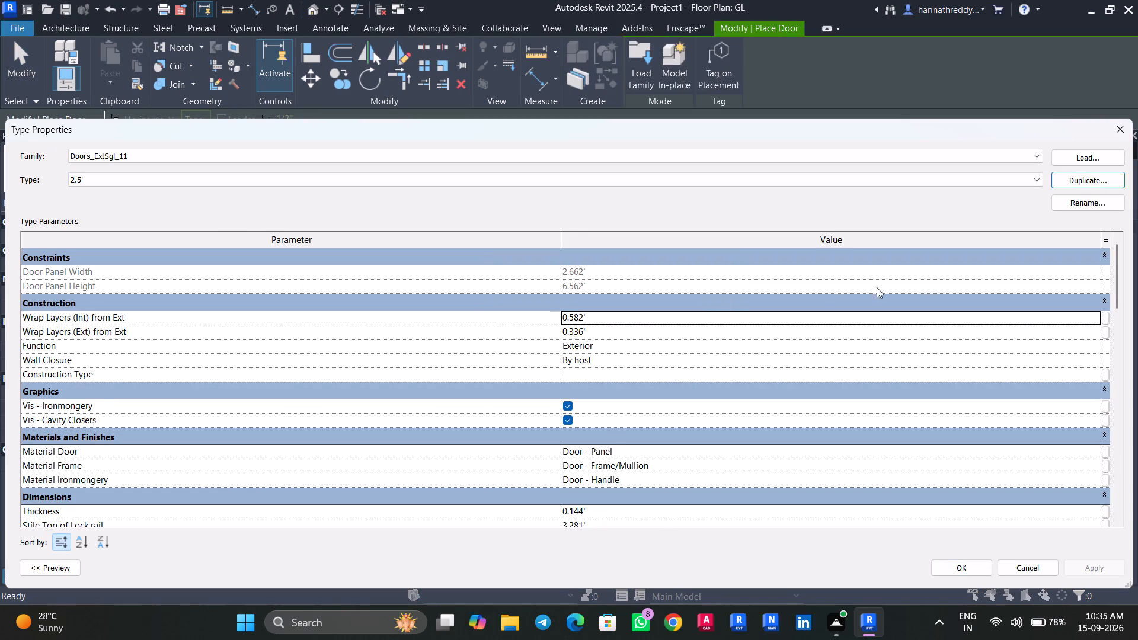
Set the Rough Width of the 2.5' door type to 2.5' and accept the type properties.
{"action": "scroll", "coordinate": [693, 351], "scroll_direction": "down", "scroll_amount": 1}
{"action": "scroll", "coordinate": [692, 351], "scroll_direction": "up", "scroll_amount": 1}
{"action": "scroll", "coordinate": [692, 351], "scroll_direction": "down", "scroll_amount": 4}
{"action": "scroll", "coordinate": [599, 498], "scroll_direction": "down", "scroll_amount": 1}
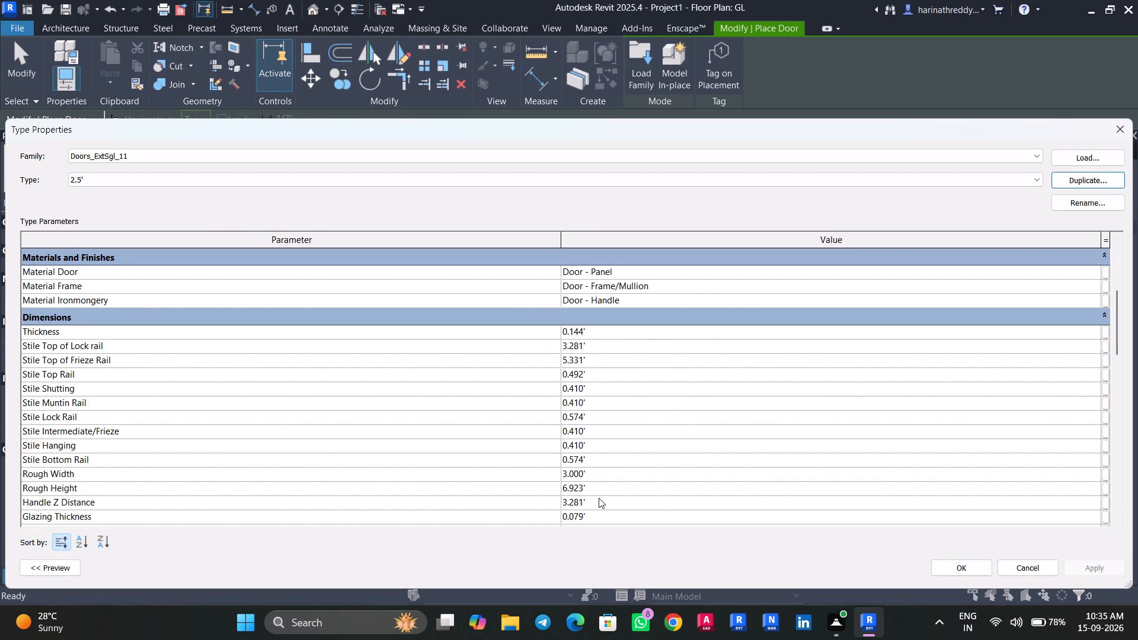
{"action": "scroll", "coordinate": [601, 476], "scroll_direction": "down", "scroll_amount": 2}
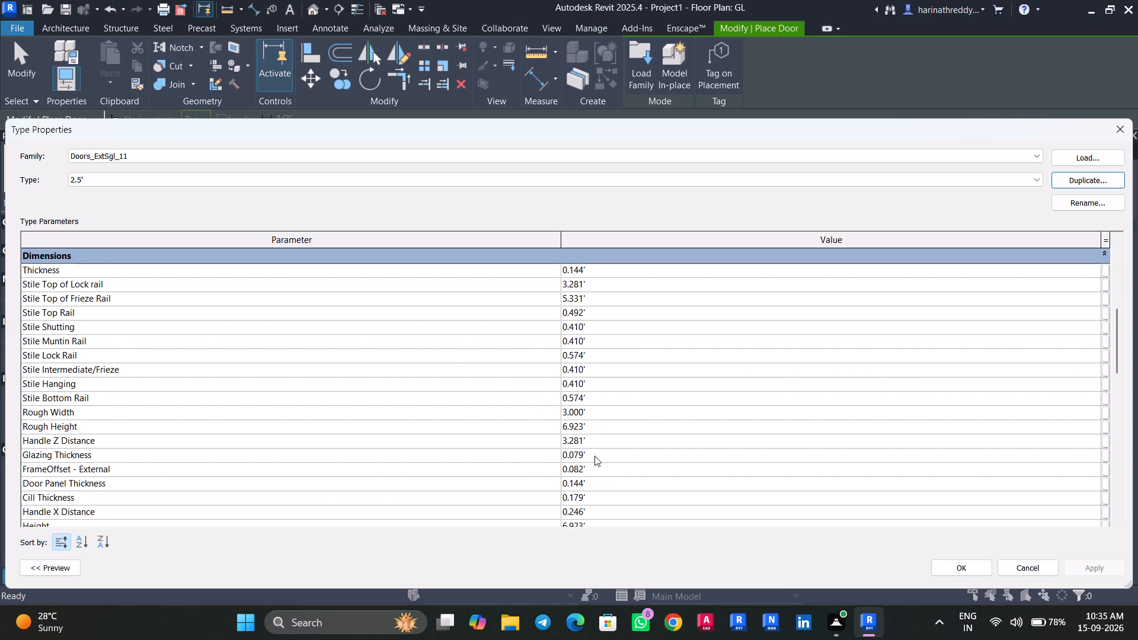
{"action": "left_click", "coordinate": [597, 414]}
{"action": "type", "text": "2.5'"}
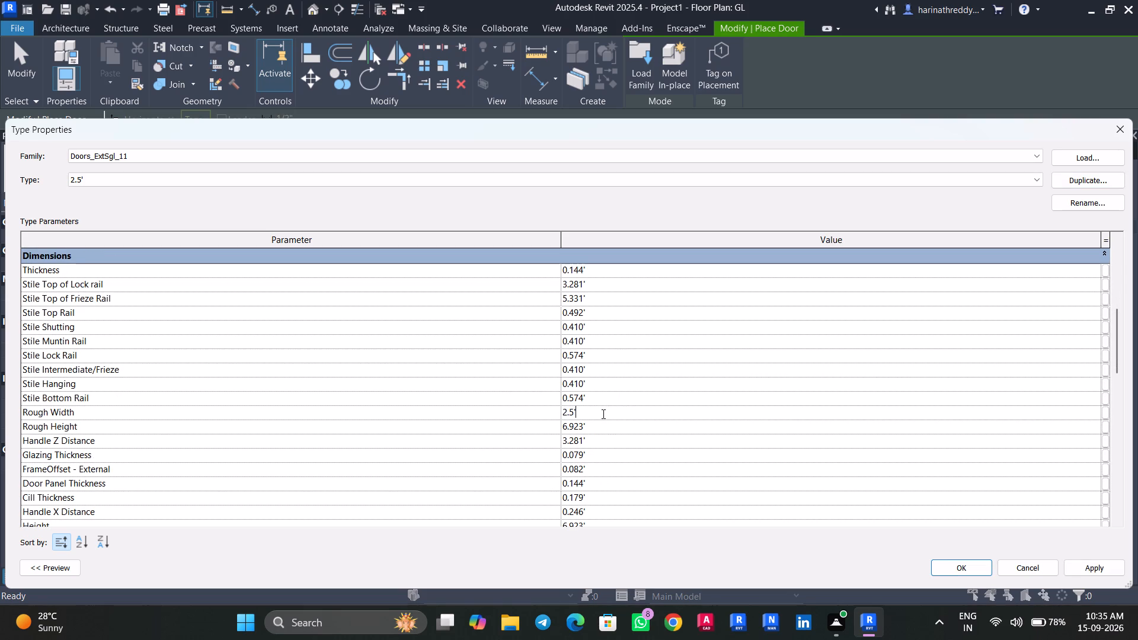
{"action": "key", "text": "Return"}
{"action": "left_click", "coordinate": [1091, 564]}
{"action": "left_click", "coordinate": [954, 575]}
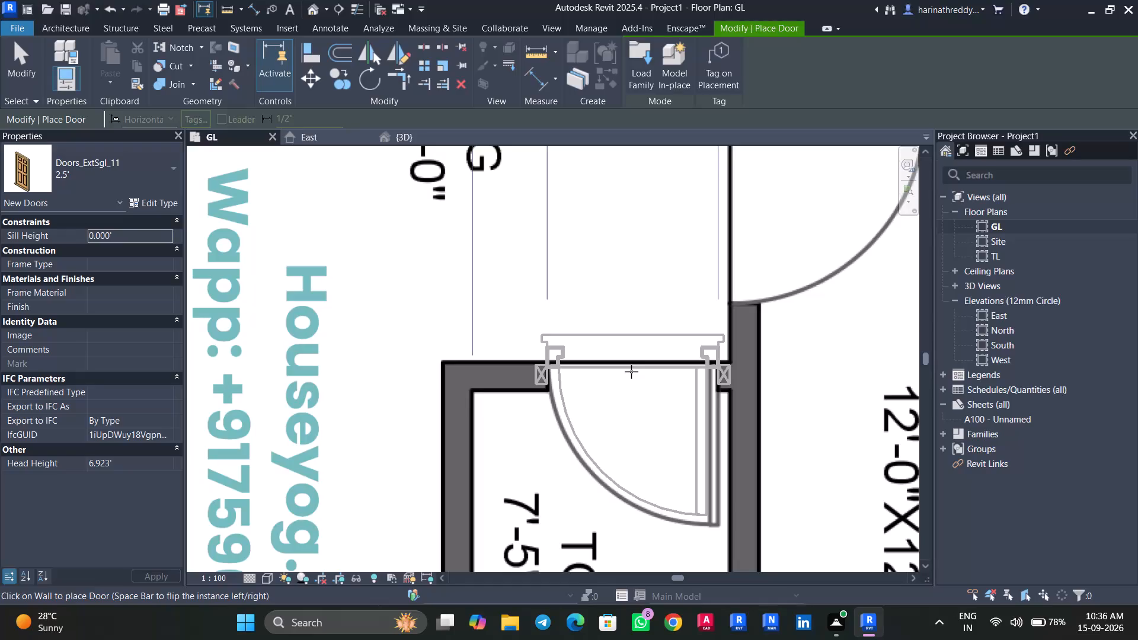
Place a 2.5' door in the toilet opening off the dining area, swinging into the toilet as on the plan.
{"action": "left_click", "coordinate": [631, 372]}
Leave the Door command and inspect the placed doors and the kitchen-dining inner wall in the 3D view.
{"action": "key", "text": "Escape"}
{"action": "key", "text": "Escape"}
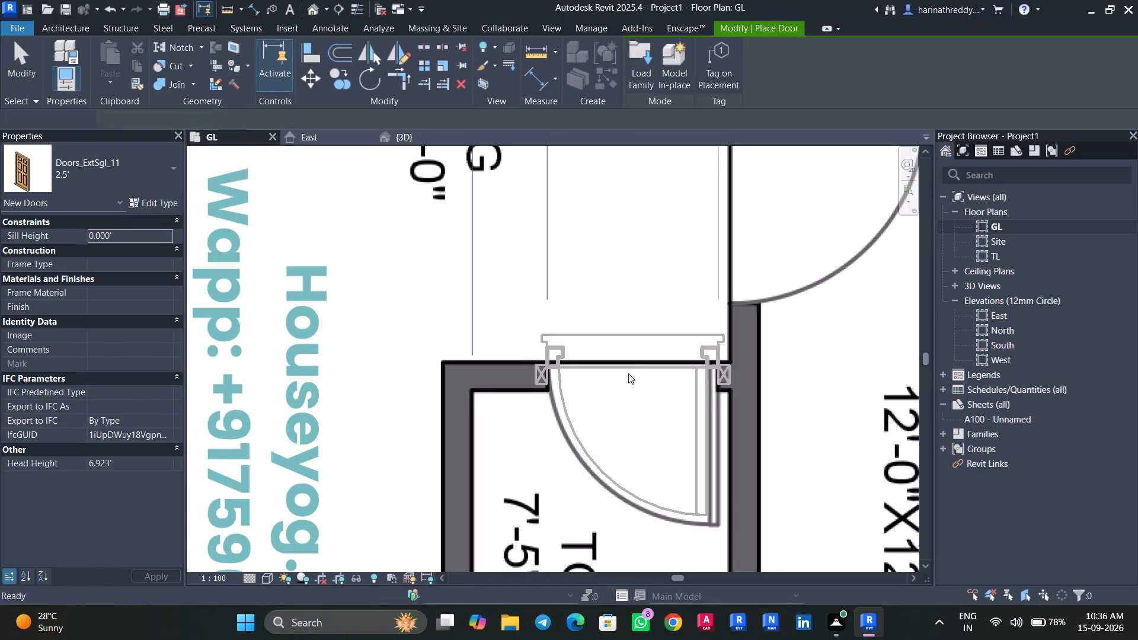
{"action": "key", "text": "Escape"}
{"action": "key", "text": "Escape"}
{"action": "left_click", "coordinate": [397, 142]}
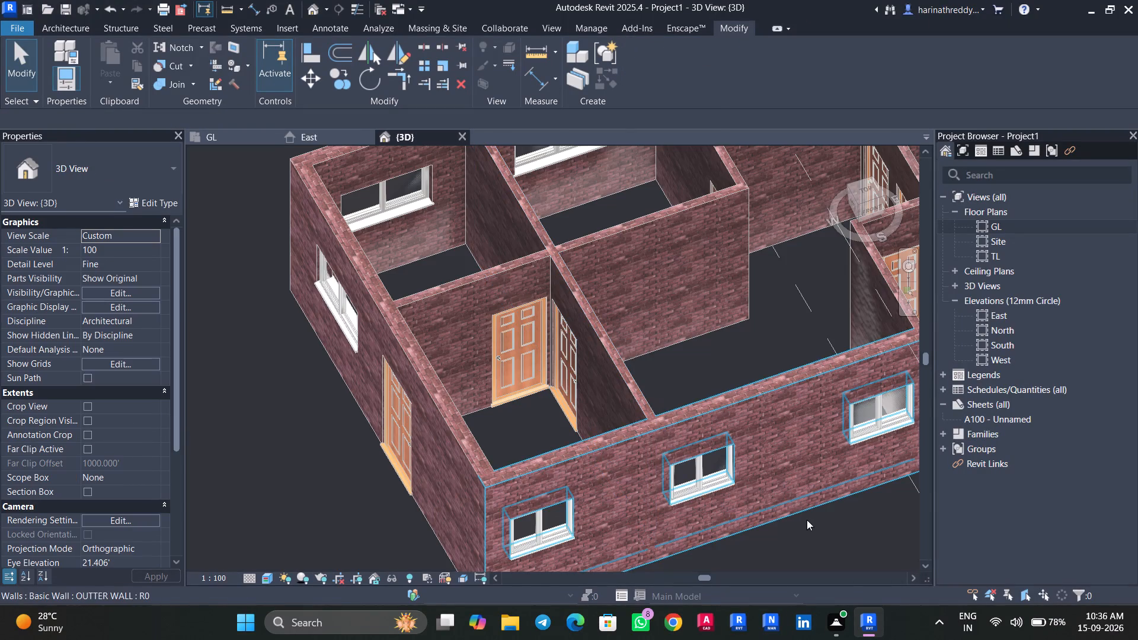
{"action": "scroll", "coordinate": [817, 515], "scroll_direction": "down", "scroll_amount": 5}
{"action": "scroll", "coordinate": [810, 519], "scroll_direction": "up", "scroll_amount": 1}
{"action": "middle_click_drag", "start_coordinate": [810, 520], "coordinate": [1089, 464], "text": "shift"}
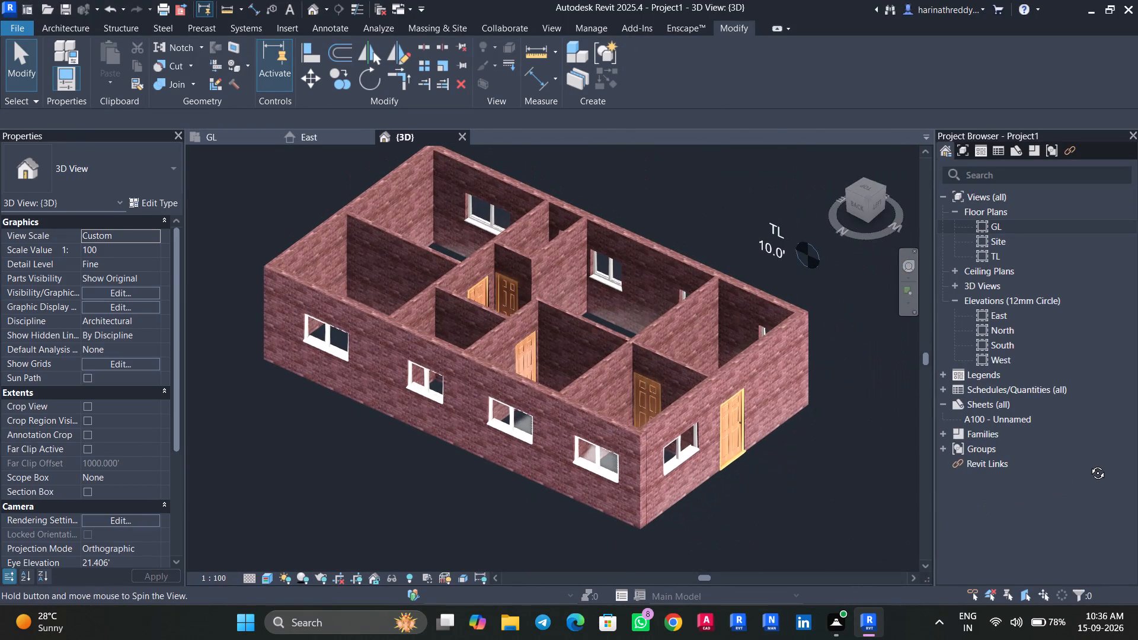
{"action": "middle_click_drag", "start_coordinate": [1089, 464], "coordinate": [806, 534], "text": "shift"}
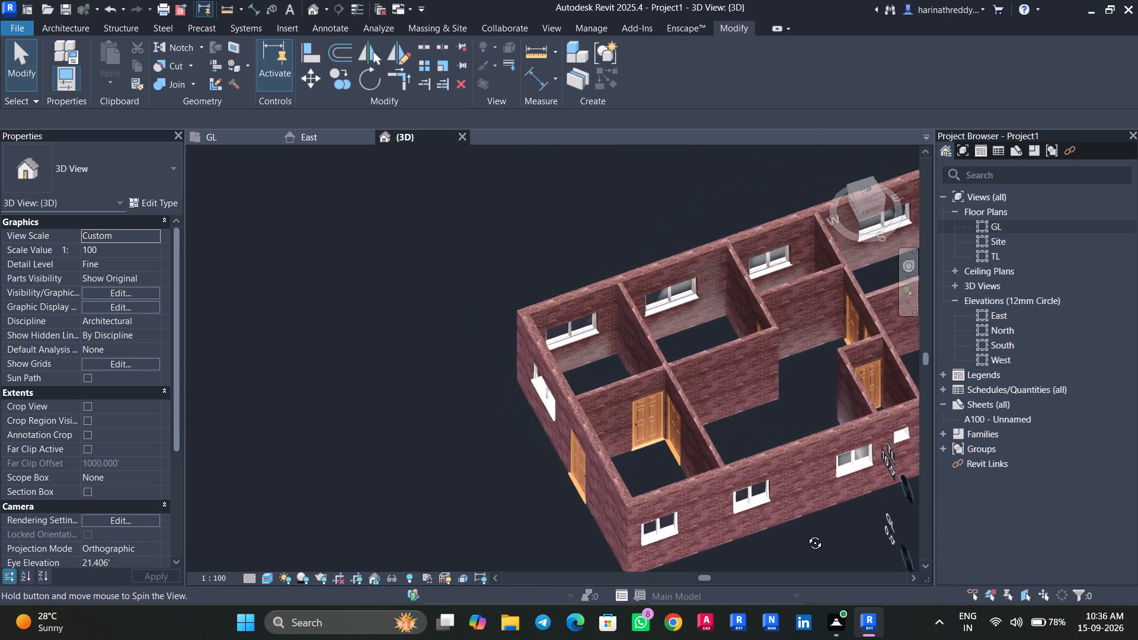
{"action": "middle_click_drag", "start_coordinate": [806, 534], "coordinate": [805, 534], "text": "shift"}
{"action": "left_click", "coordinate": [805, 300]}
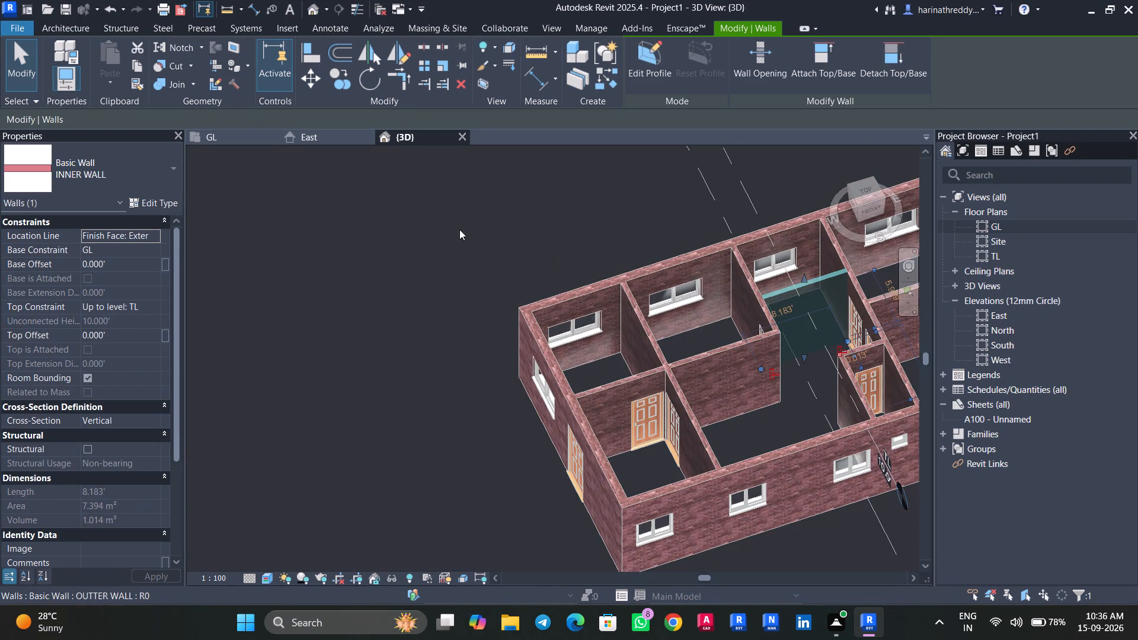
{"action": "key", "text": "Escape"}
{"action": "key", "text": "Escape"}
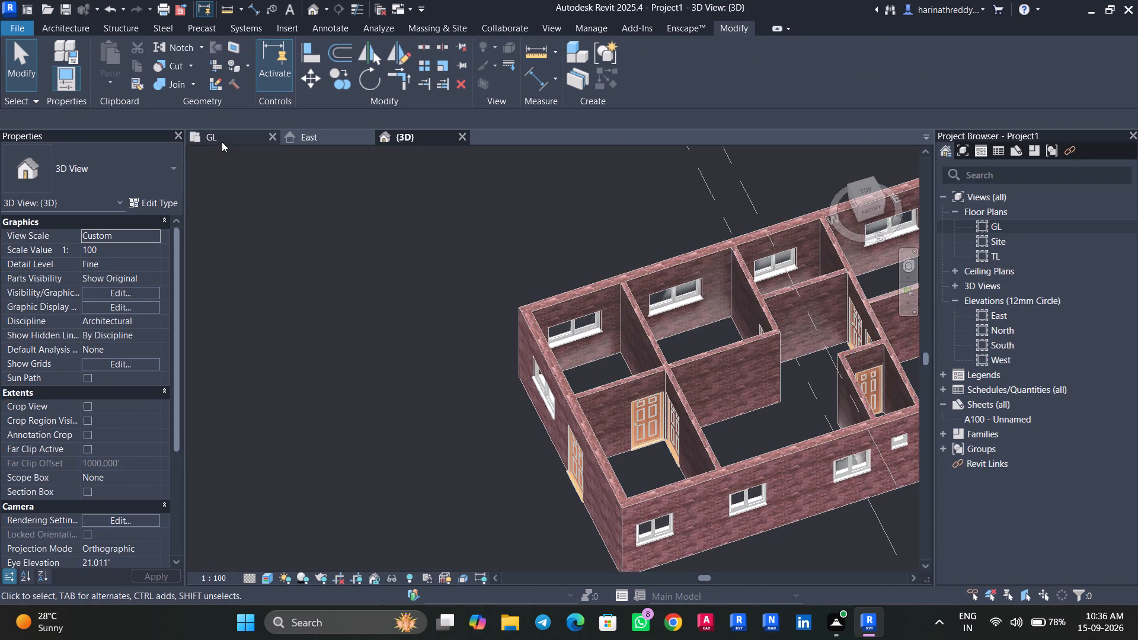
In the GL floor plan, set the Draw Layer of the plan PDF to Background.
{"action": "left_click", "coordinate": [222, 142]}
{"action": "scroll", "coordinate": [367, 442], "scroll_direction": "down", "scroll_amount": 4}
{"action": "scroll", "coordinate": [369, 439], "scroll_direction": "up", "scroll_amount": 1}
{"action": "scroll", "coordinate": [369, 439], "scroll_direction": "down", "scroll_amount": 2}
{"action": "left_click", "coordinate": [360, 375]}
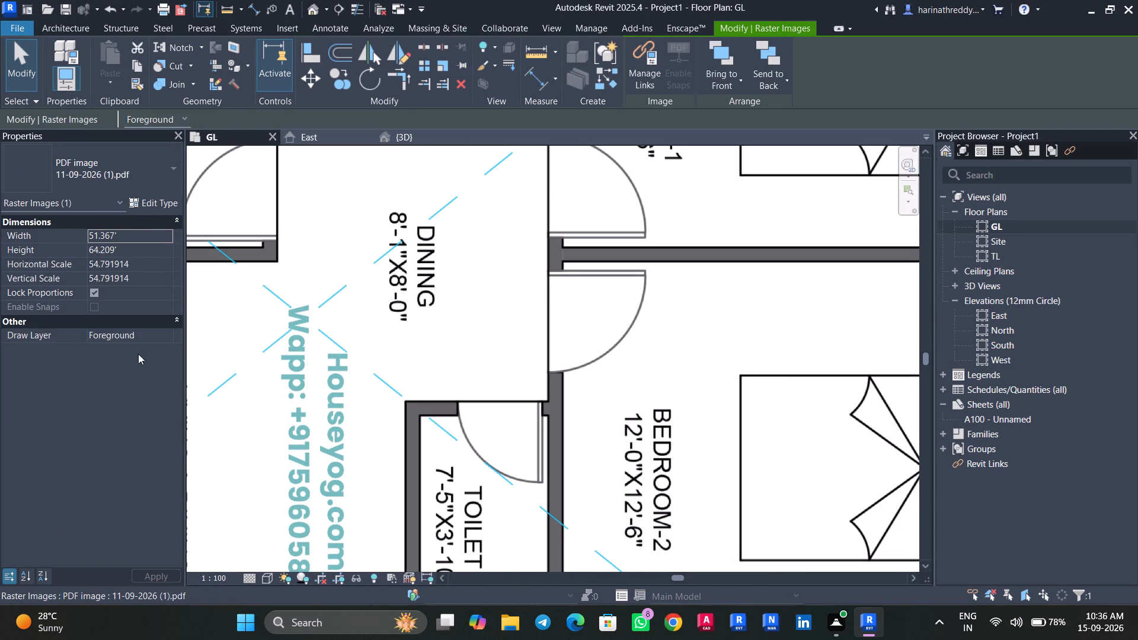
{"action": "left_click", "coordinate": [165, 337]}
{"action": "left_click", "coordinate": [147, 351]}
{"action": "scroll", "coordinate": [431, 449], "scroll_direction": "down", "scroll_amount": 4}
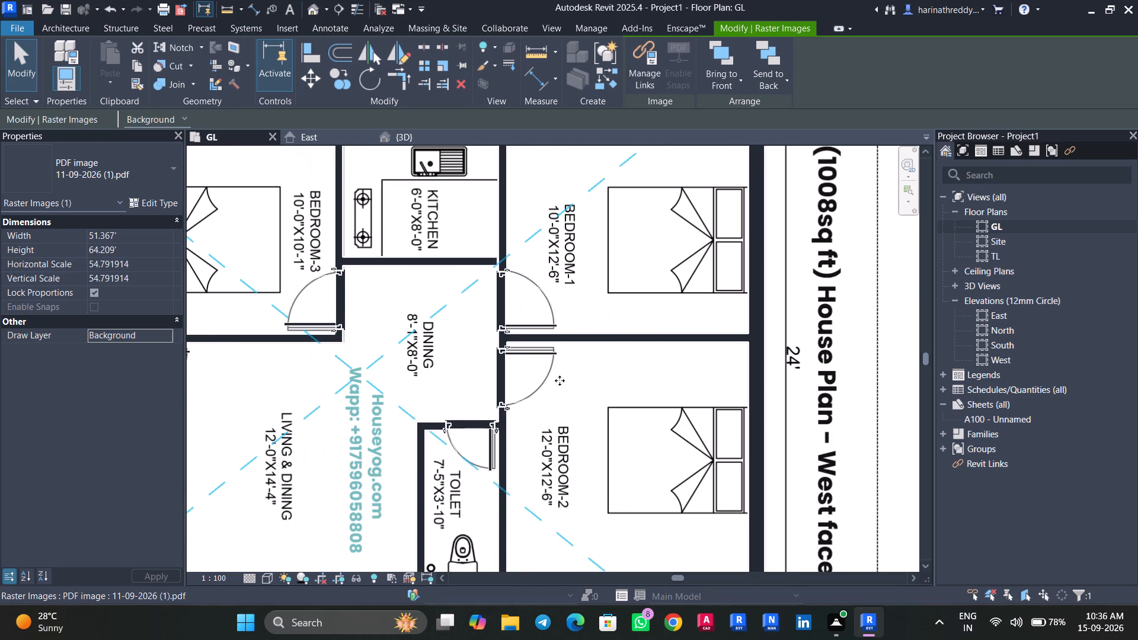
{"action": "key", "text": "Escape"}
Split the inner wall between kitchen and dining at both sides of the opening and delete the middle segment.
{"action": "left_click", "coordinate": [410, 251]}
{"action": "scroll", "coordinate": [404, 263], "scroll_direction": "up", "scroll_amount": 6}
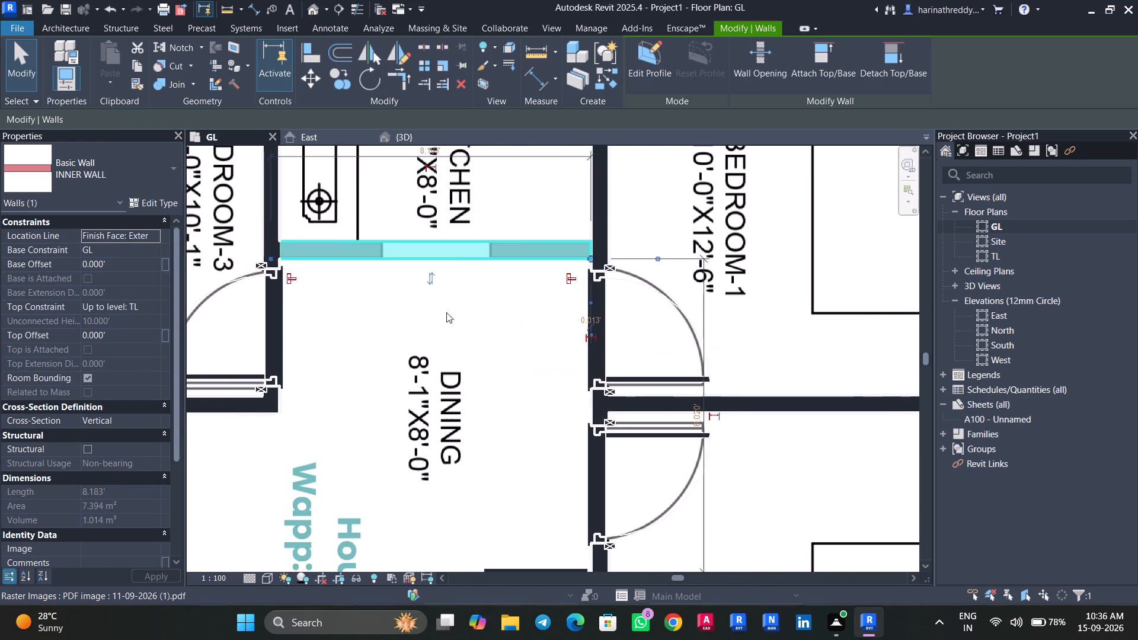
{"action": "type", "text": "SL"}
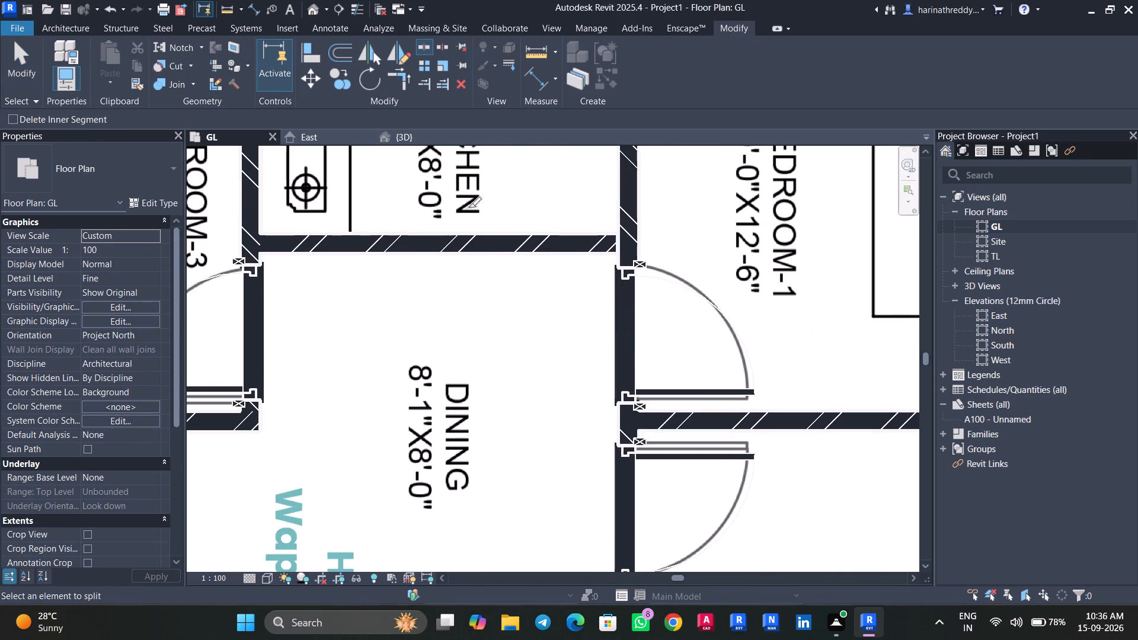
{"action": "left_click", "coordinate": [491, 249]}
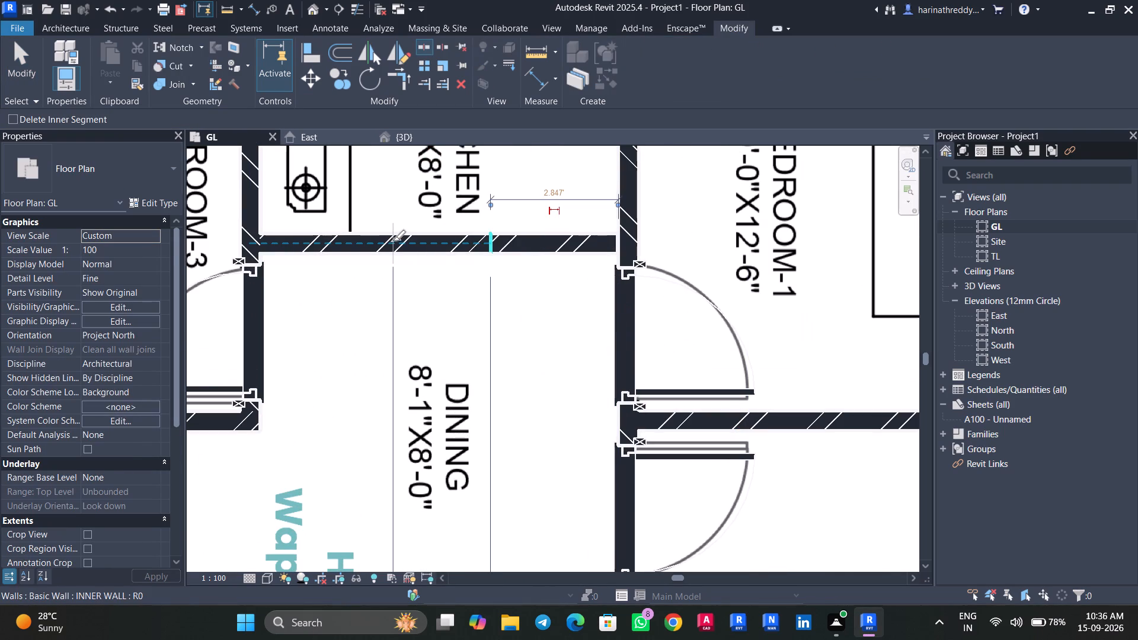
{"action": "left_click", "coordinate": [391, 240]}
{"action": "key", "text": "Escape"}
{"action": "key", "text": "Escape"}
{"action": "left_click", "coordinate": [422, 255]}
{"action": "scroll", "coordinate": [422, 254], "scroll_direction": "up", "scroll_amount": 5}
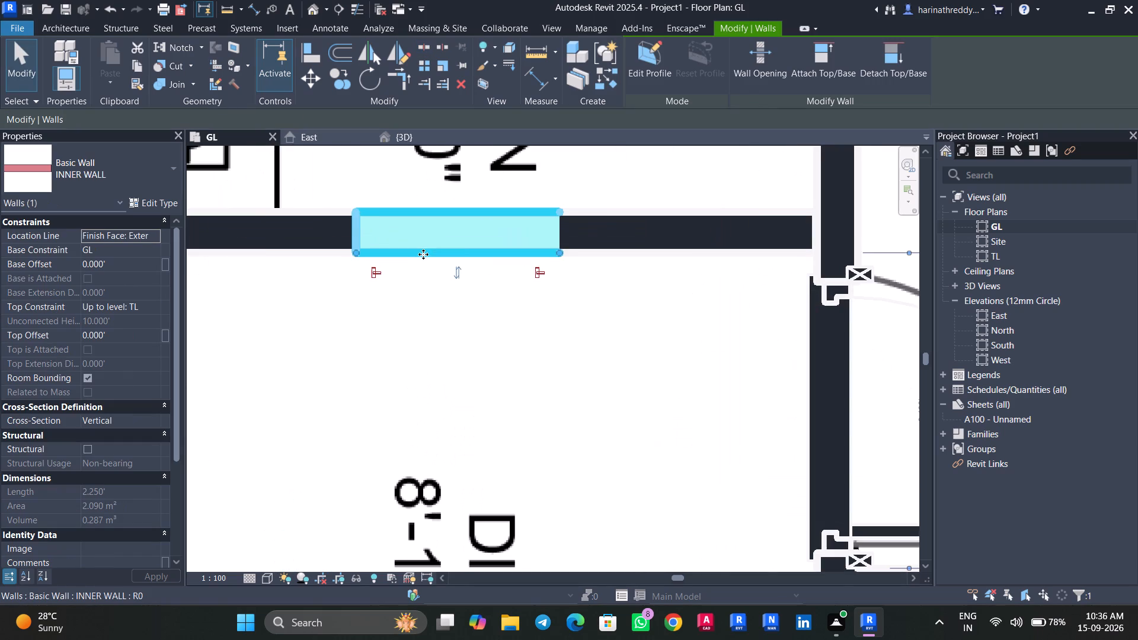
{"action": "key", "text": "Delete"}
Adjust the open ends of the two kitchen-dining wall stubs to the plan opening, about 2.83' long beside Bedroom-3 and 2.58' beside Bedroom-1.
{"action": "scroll", "coordinate": [425, 254], "scroll_direction": "down", "scroll_amount": 4}
{"action": "scroll", "coordinate": [425, 249], "scroll_direction": "up", "scroll_amount": 1}
{"action": "scroll", "coordinate": [425, 249], "scroll_direction": "down", "scroll_amount": 1}
{"action": "left_click", "coordinate": [351, 239]}
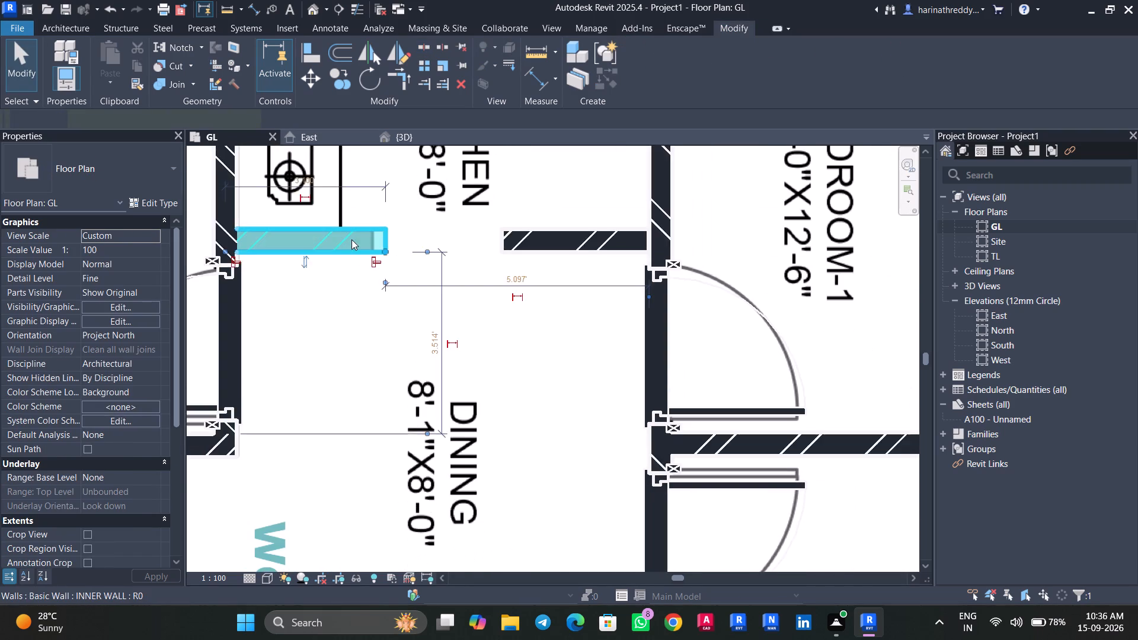
{"action": "scroll", "coordinate": [365, 246], "scroll_direction": "up", "scroll_amount": 4}
{"action": "left_click_drag", "start_coordinate": [394, 255], "coordinate": [375, 255]}
{"action": "scroll", "coordinate": [472, 281], "scroll_direction": "down", "scroll_amount": 3}
{"action": "middle_click_drag", "start_coordinate": [475, 283], "coordinate": [424, 347]}
{"action": "key", "text": "Escape"}
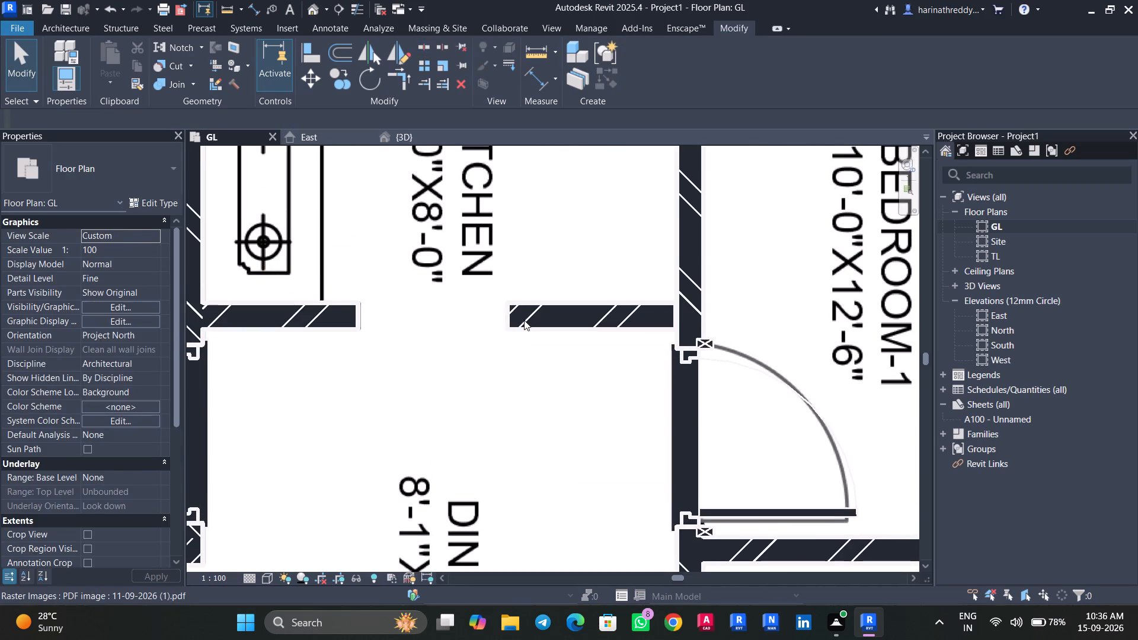
{"action": "left_click", "coordinate": [524, 320]}
{"action": "scroll", "coordinate": [517, 327], "scroll_direction": "up", "scroll_amount": 5}
{"action": "left_click_drag", "start_coordinate": [497, 332], "coordinate": [525, 333]}
{"action": "key", "text": "Escape"}
{"action": "scroll", "coordinate": [450, 363], "scroll_direction": "down", "scroll_amount": 12}
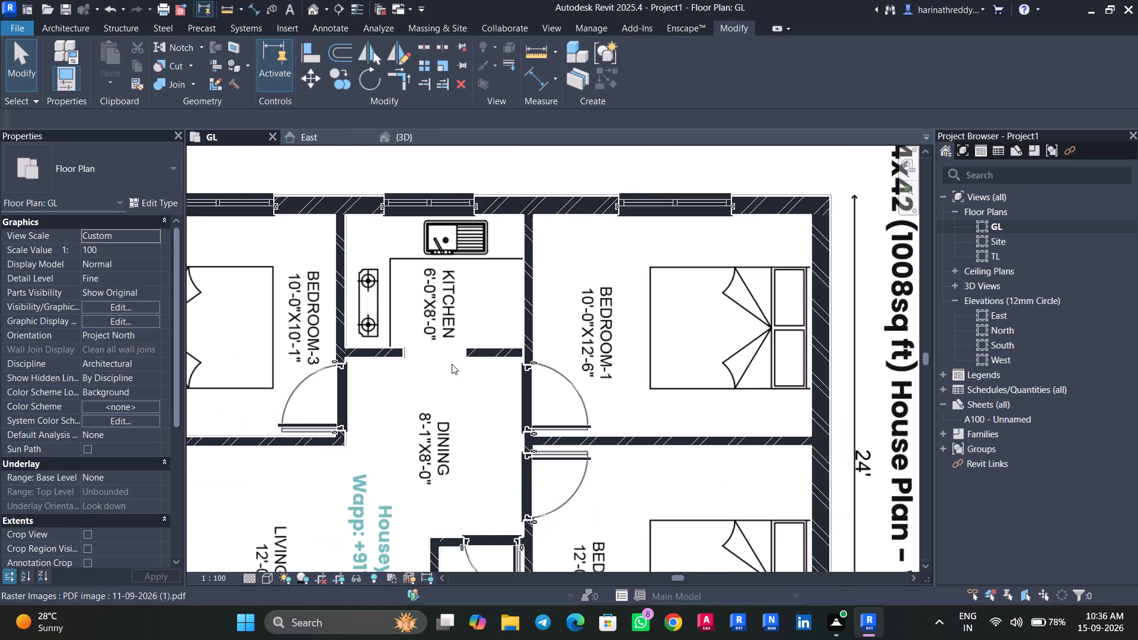
{"action": "scroll", "coordinate": [452, 364], "scroll_direction": "down", "scroll_amount": 3}
In the 3D view, set the Top Offset of the kitchen wall stub on the Bedroom-3 side to -5'.
{"action": "left_click", "coordinate": [420, 142]}
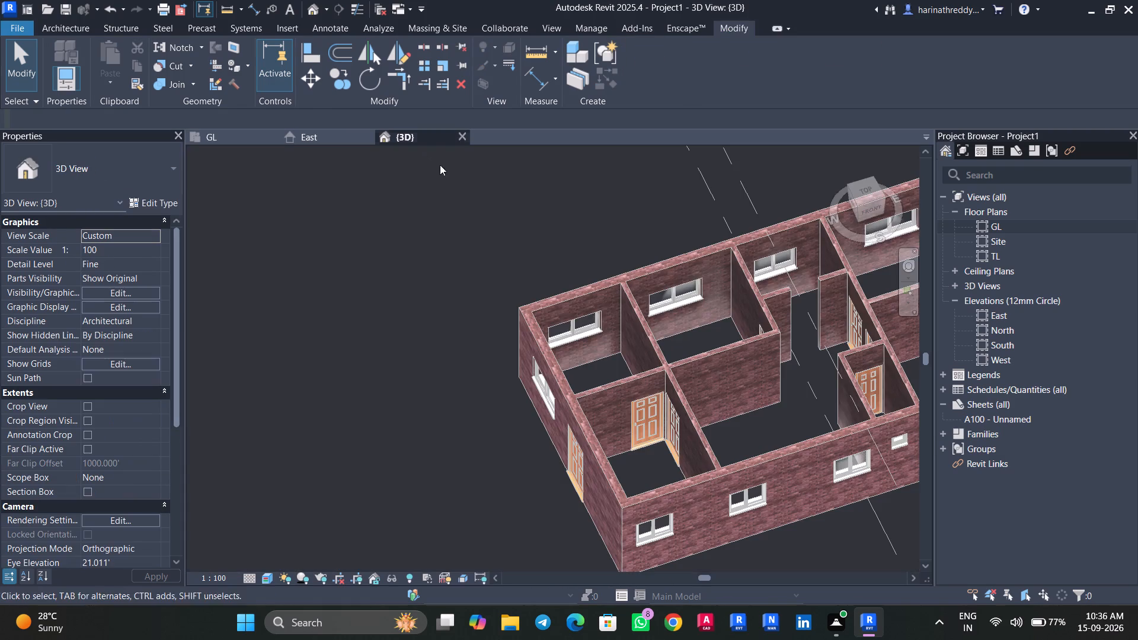
{"action": "middle_click_drag", "start_coordinate": [754, 427], "coordinate": [334, 494]}
{"action": "middle_click_drag", "start_coordinate": [452, 497], "coordinate": [391, 488], "text": "shift"}
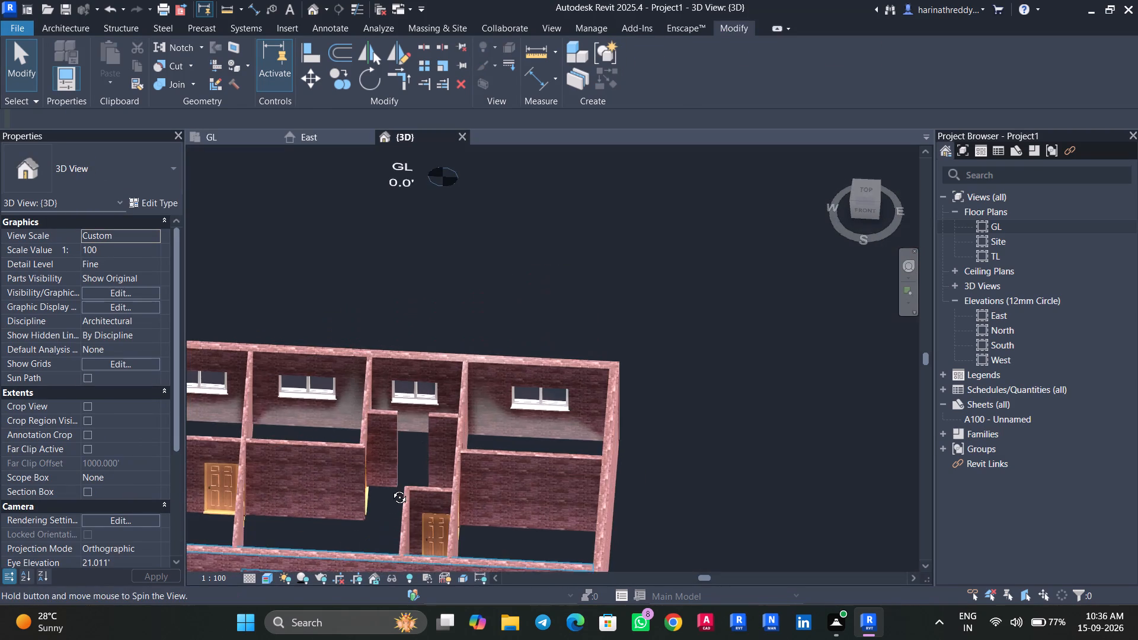
{"action": "middle_click_drag", "start_coordinate": [391, 488], "coordinate": [398, 462], "text": "shift"}
{"action": "left_click", "coordinate": [386, 439]}
{"action": "scroll", "coordinate": [385, 451], "scroll_direction": "up", "scroll_amount": 4}
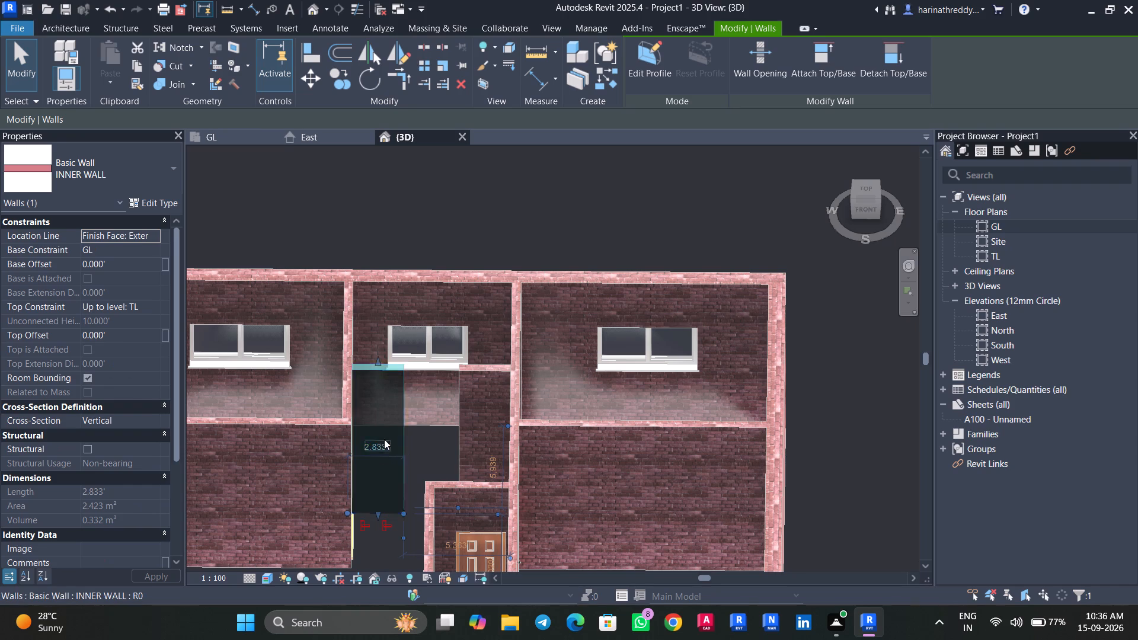
{"action": "left_click", "coordinate": [124, 336]}
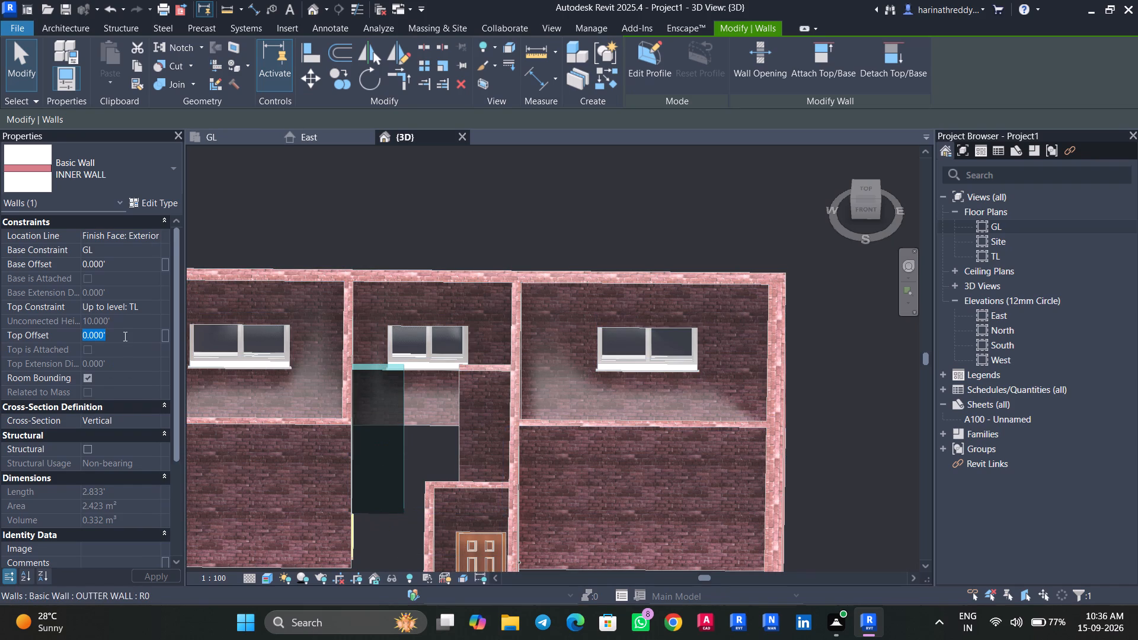
{"action": "type", "text": "-4'"}
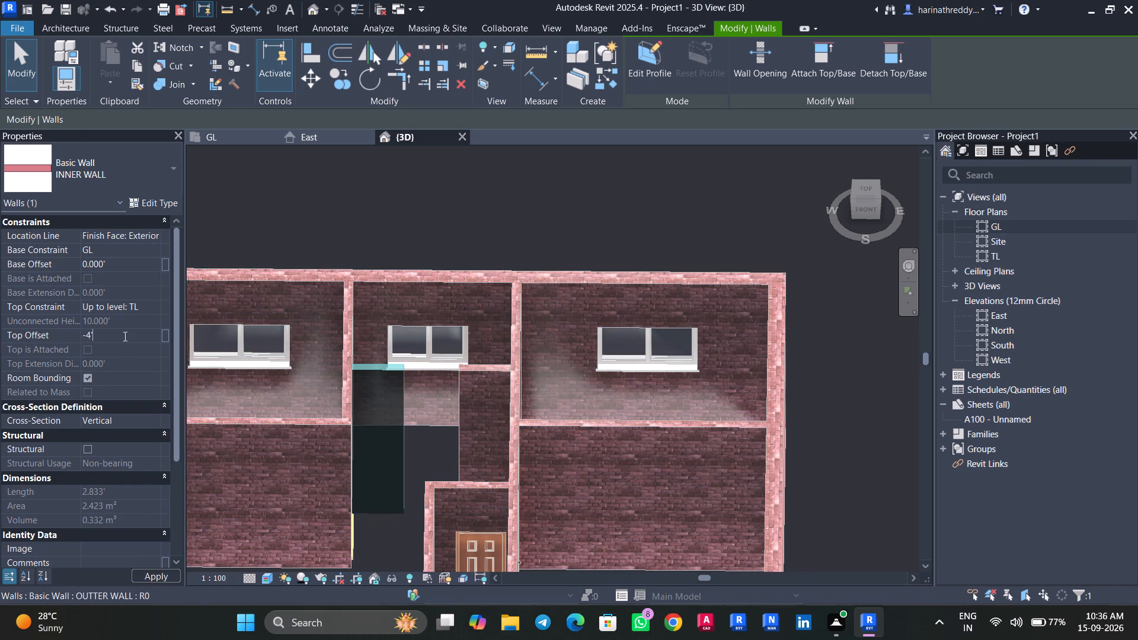
{"action": "key", "text": "BackSpace"}
{"action": "key", "text": "BackSpace"}
{"action": "key", "text": "BackSpace"}
{"action": "type", "text": "-5'"}
{"action": "key", "text": "Return"}
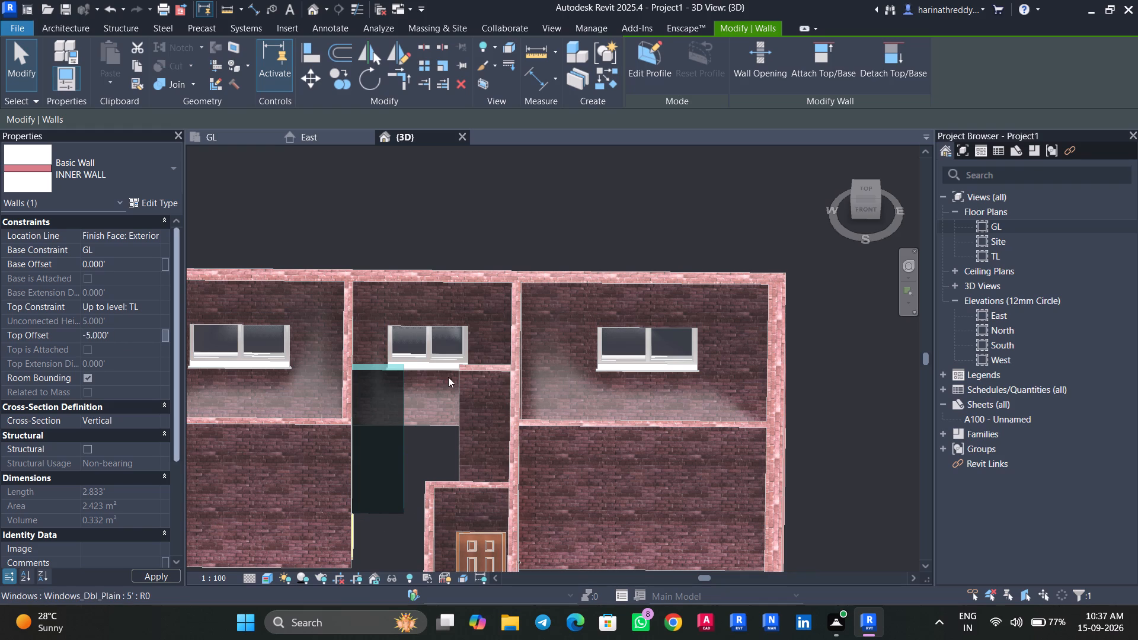
{"action": "key", "text": "Escape"}
{"action": "key", "text": "Escape"}
Set the Top Offset of the kitchen wall stub on the Bedroom-1 side to -5'.
{"action": "left_click", "coordinate": [480, 425]}
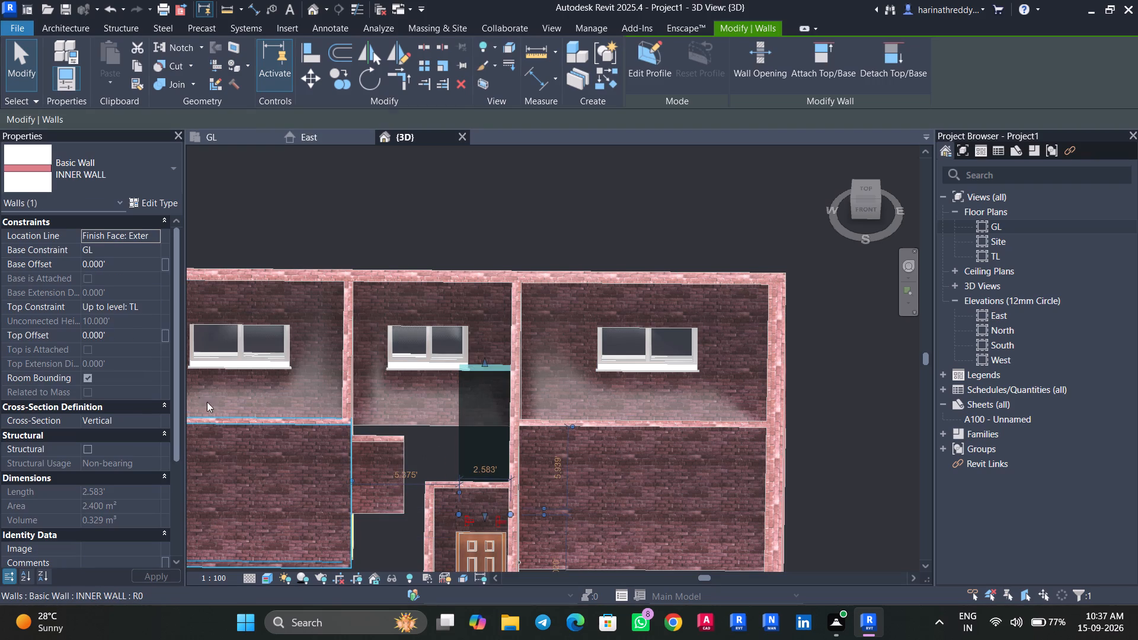
{"action": "left_click", "coordinate": [110, 338]}
{"action": "left_click_drag", "start_coordinate": [110, 338], "coordinate": [80, 335]}
{"action": "type", "text": "-5'"}
{"action": "key", "text": "Return"}
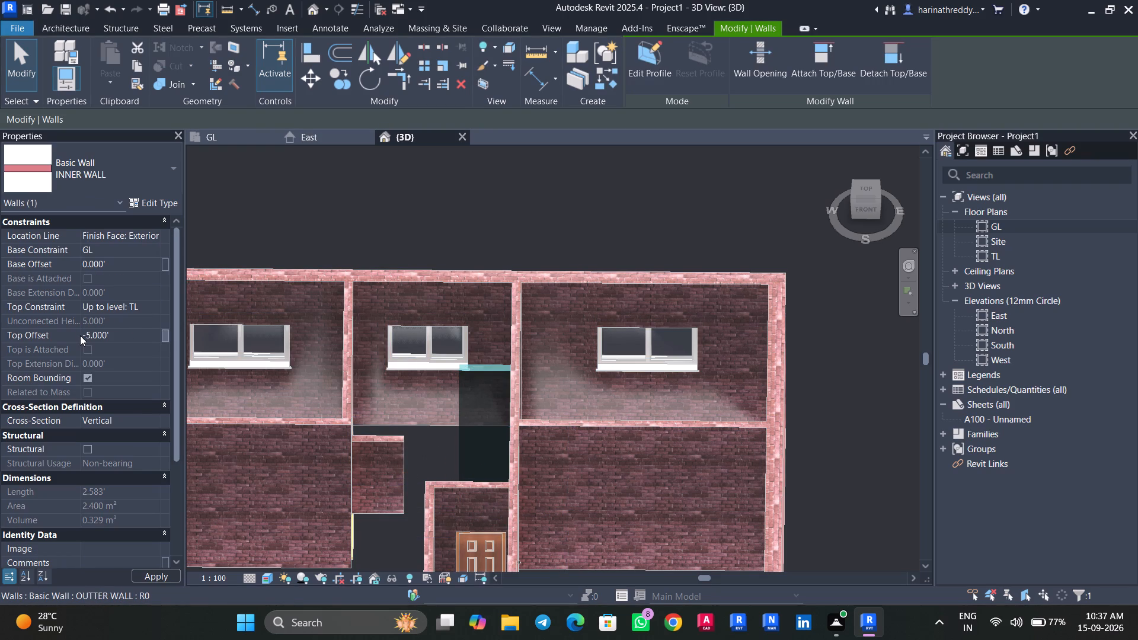
{"action": "key", "text": "Escape"}
{"action": "key", "text": "Escape"}
Examine the whole house model in 3D from several sides, checking the kitchen opening, doors and windows.
{"action": "scroll", "coordinate": [993, 510], "scroll_direction": "down", "scroll_amount": 2}
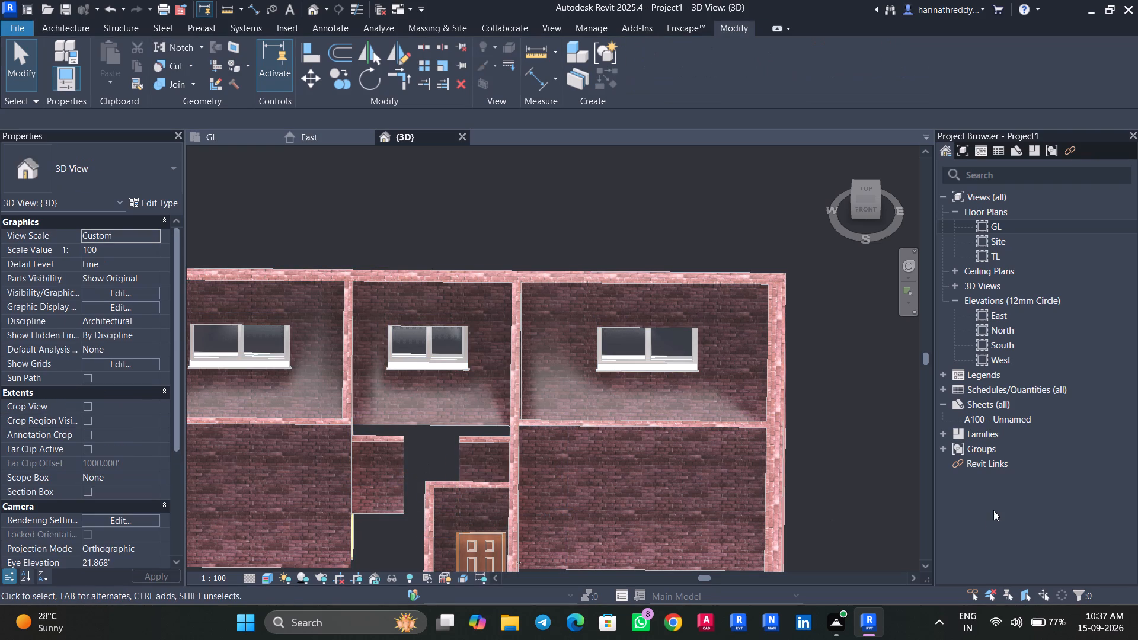
{"action": "scroll", "coordinate": [993, 510], "scroll_direction": "down", "scroll_amount": 1}
{"action": "middle_click", "coordinate": [995, 510], "text": "shift"}
{"action": "scroll", "coordinate": [823, 489], "scroll_direction": "down", "scroll_amount": 4}
{"action": "middle_click_drag", "start_coordinate": [823, 488], "coordinate": [823, 494], "text": "shift"}
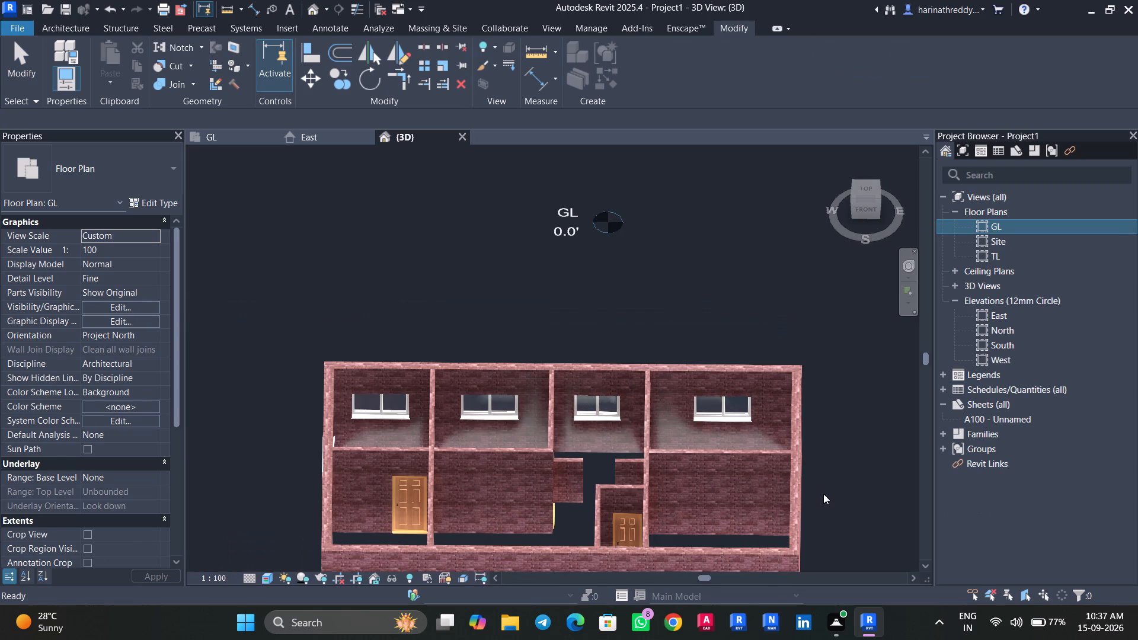
{"action": "middle_click_drag", "start_coordinate": [823, 494], "coordinate": [794, 553], "text": "shift"}
{"action": "scroll", "coordinate": [797, 468], "scroll_direction": "down", "scroll_amount": 4}
{"action": "middle_click_drag", "start_coordinate": [832, 478], "coordinate": [745, 549], "text": "shift"}
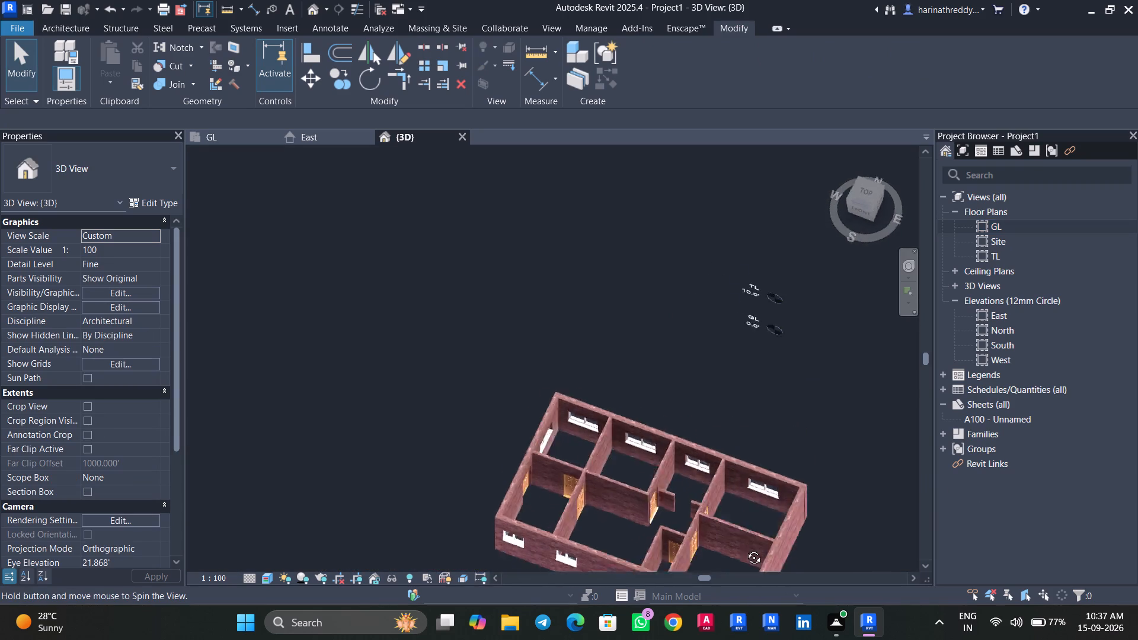
{"action": "middle_click_drag", "start_coordinate": [745, 549], "coordinate": [393, 477], "text": "shift"}
{"action": "middle_click_drag", "start_coordinate": [810, 516], "coordinate": [707, 548], "text": "shift"}
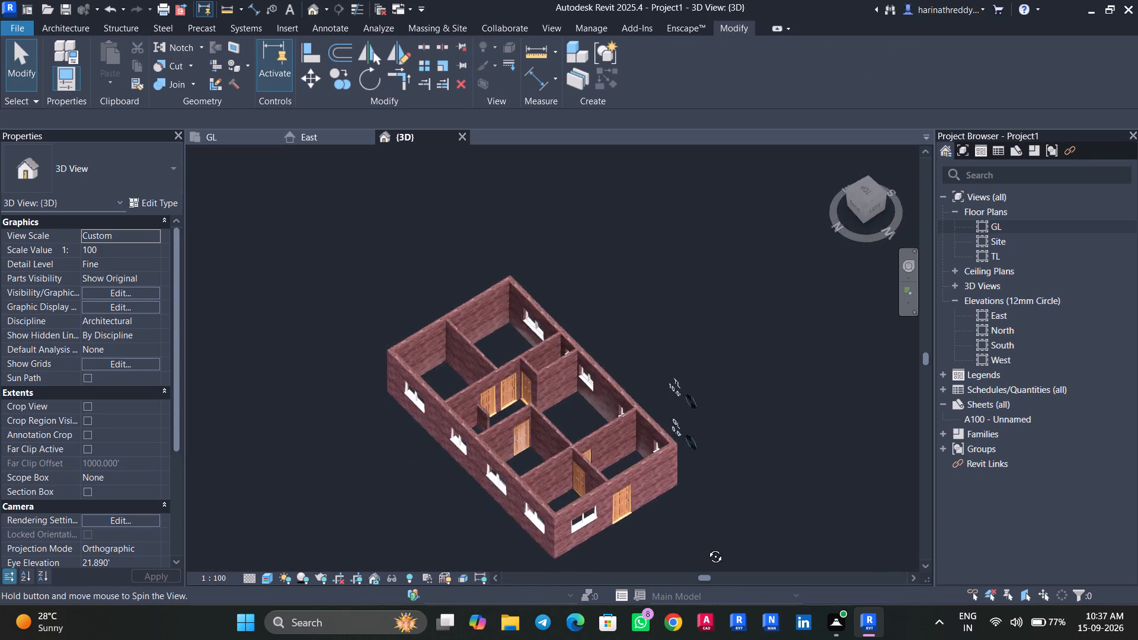
{"action": "middle_click_drag", "start_coordinate": [707, 548], "coordinate": [832, 499], "text": "shift"}
{"action": "middle_click_drag", "start_coordinate": [810, 519], "coordinate": [849, 464]}
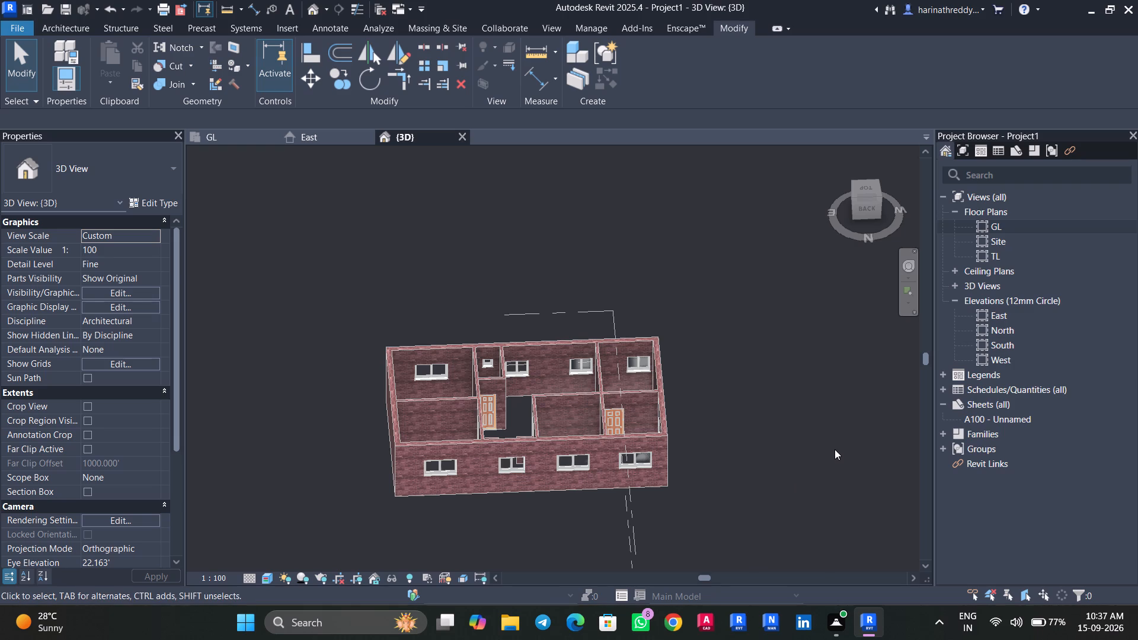
Review the GL floor plan against the PDF, examining the entry and stair area.
{"action": "left_click", "coordinate": [217, 136]}
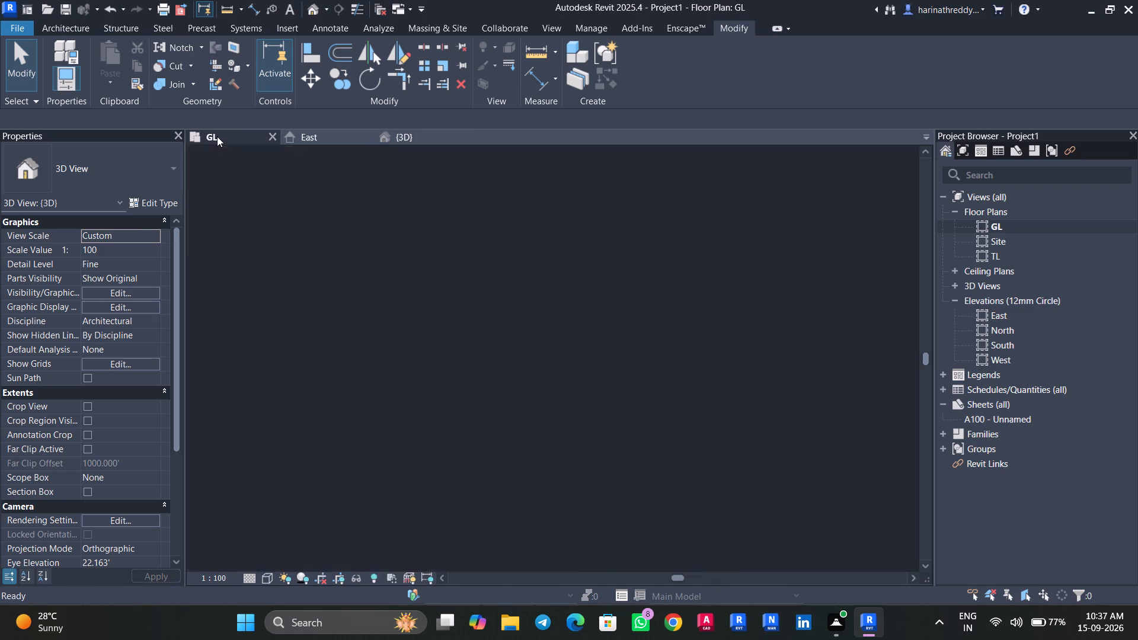
{"action": "scroll", "coordinate": [456, 377], "scroll_direction": "down", "scroll_amount": 4}
{"action": "scroll", "coordinate": [429, 426], "scroll_direction": "up", "scroll_amount": 1}
{"action": "middle_click_drag", "start_coordinate": [432, 427], "coordinate": [521, 402]}
{"action": "scroll", "coordinate": [405, 397], "scroll_direction": "up", "scroll_amount": 1}
{"action": "scroll", "coordinate": [405, 397], "scroll_direction": "down", "scroll_amount": 1}
{"action": "scroll", "coordinate": [405, 397], "scroll_direction": "up", "scroll_amount": 1}
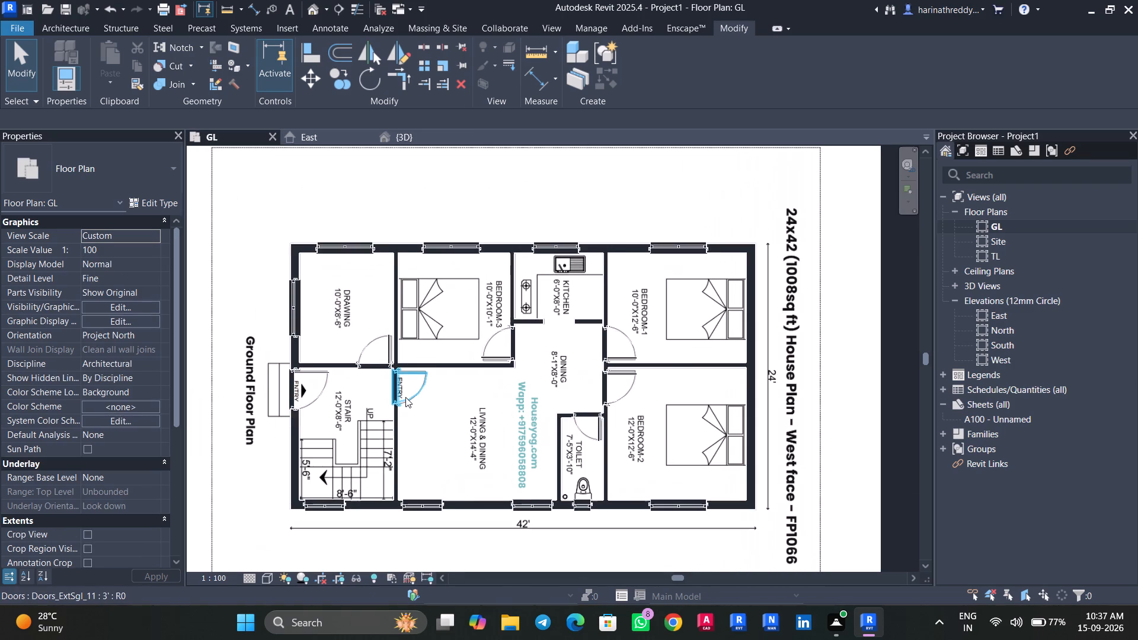
{"action": "scroll", "coordinate": [315, 421], "scroll_direction": "up", "scroll_amount": 4}
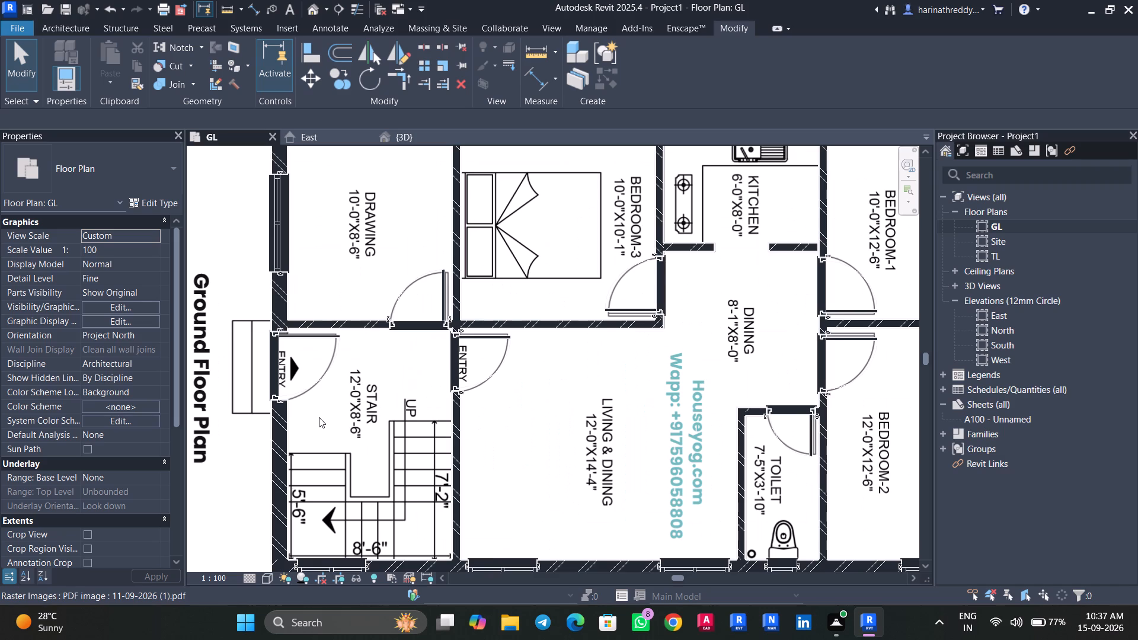
{"action": "middle_click_drag", "start_coordinate": [355, 434], "coordinate": [374, 361]}
{"action": "scroll", "coordinate": [366, 389], "scroll_direction": "up", "scroll_amount": 1}
{"action": "scroll", "coordinate": [374, 361], "scroll_direction": "down", "scroll_amount": 3}
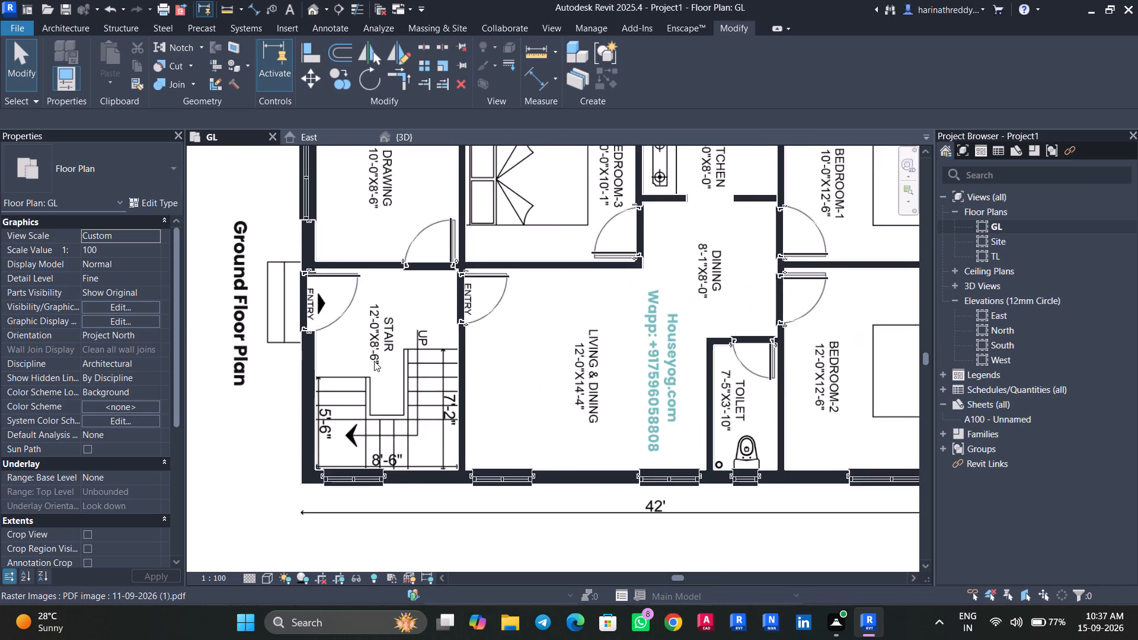
{"action": "scroll", "coordinate": [374, 361], "scroll_direction": "down", "scroll_amount": 2}
{"action": "scroll", "coordinate": [374, 361], "scroll_direction": "up", "scroll_amount": 1}
{"action": "middle_click_drag", "start_coordinate": [374, 361], "coordinate": [372, 391]}
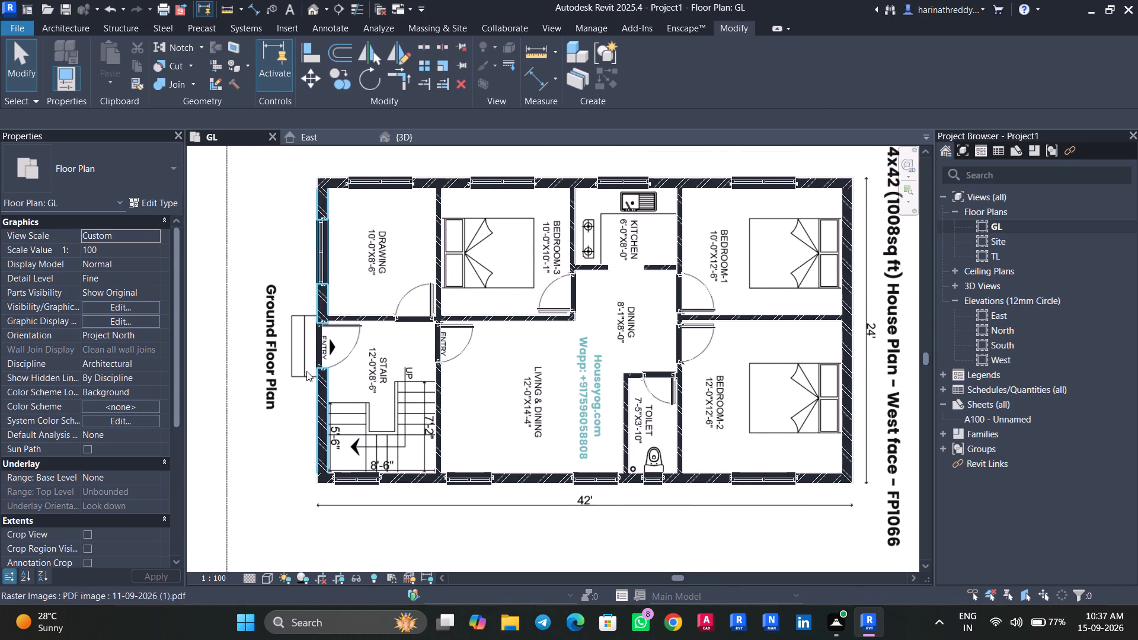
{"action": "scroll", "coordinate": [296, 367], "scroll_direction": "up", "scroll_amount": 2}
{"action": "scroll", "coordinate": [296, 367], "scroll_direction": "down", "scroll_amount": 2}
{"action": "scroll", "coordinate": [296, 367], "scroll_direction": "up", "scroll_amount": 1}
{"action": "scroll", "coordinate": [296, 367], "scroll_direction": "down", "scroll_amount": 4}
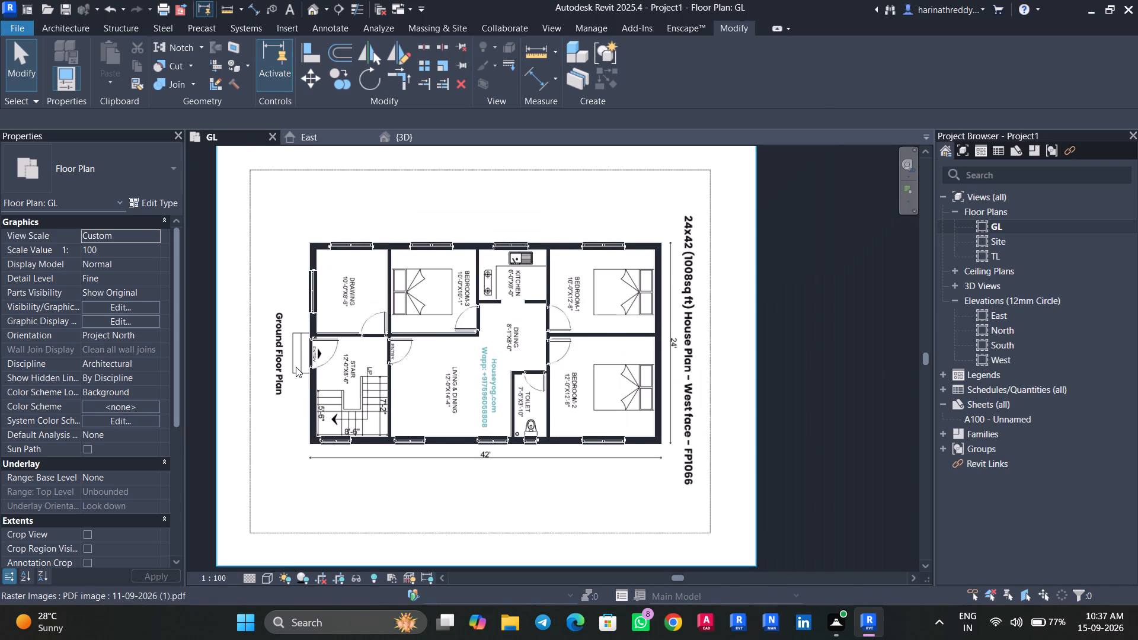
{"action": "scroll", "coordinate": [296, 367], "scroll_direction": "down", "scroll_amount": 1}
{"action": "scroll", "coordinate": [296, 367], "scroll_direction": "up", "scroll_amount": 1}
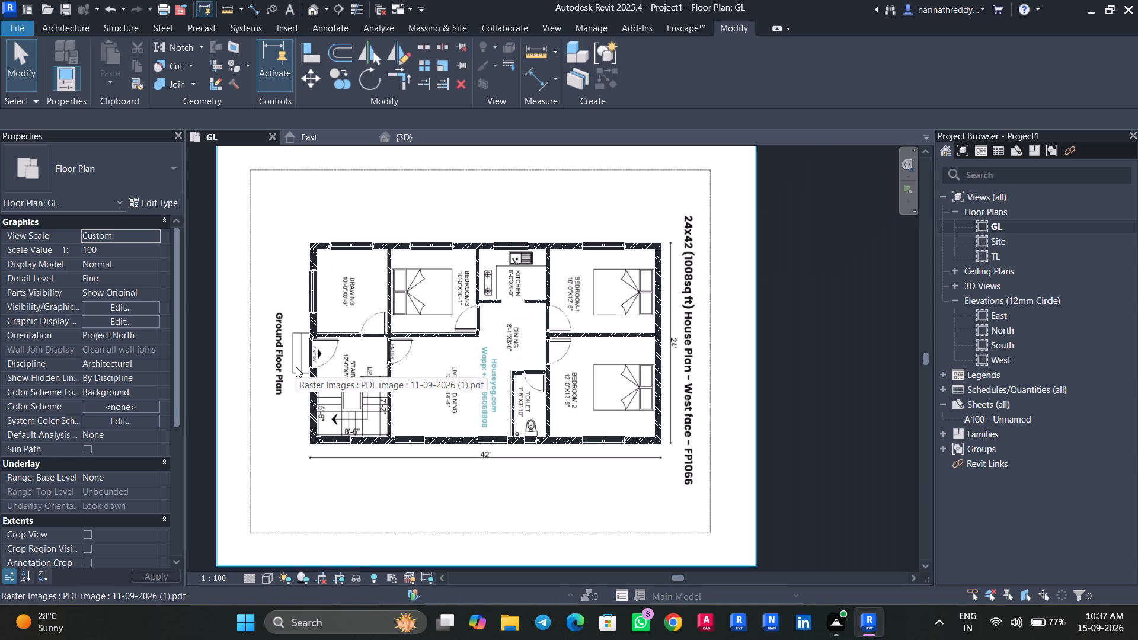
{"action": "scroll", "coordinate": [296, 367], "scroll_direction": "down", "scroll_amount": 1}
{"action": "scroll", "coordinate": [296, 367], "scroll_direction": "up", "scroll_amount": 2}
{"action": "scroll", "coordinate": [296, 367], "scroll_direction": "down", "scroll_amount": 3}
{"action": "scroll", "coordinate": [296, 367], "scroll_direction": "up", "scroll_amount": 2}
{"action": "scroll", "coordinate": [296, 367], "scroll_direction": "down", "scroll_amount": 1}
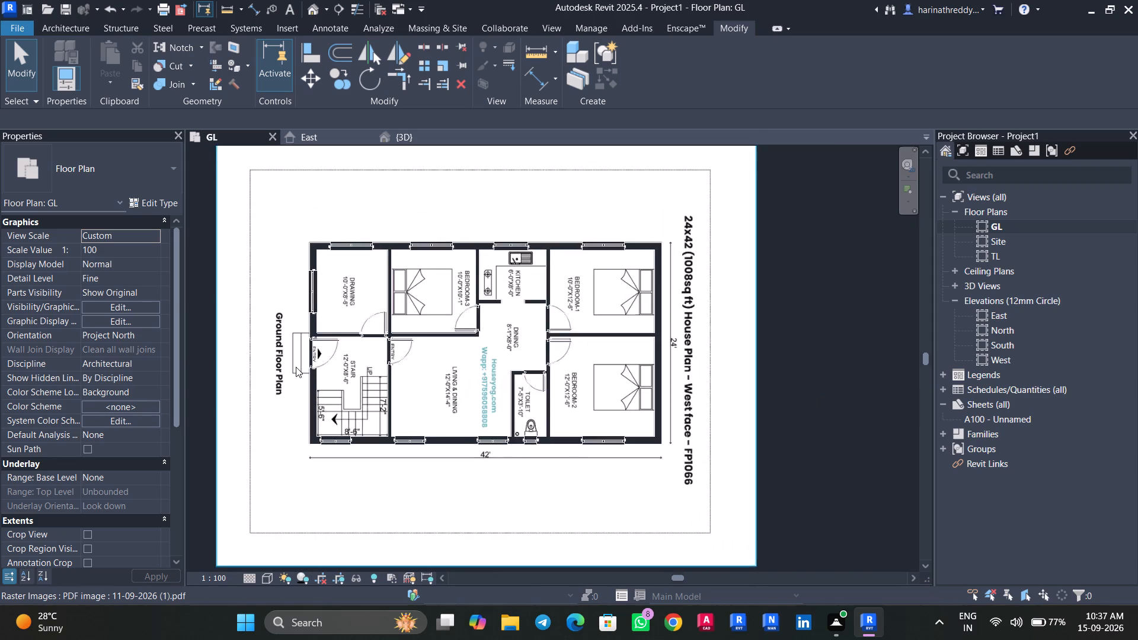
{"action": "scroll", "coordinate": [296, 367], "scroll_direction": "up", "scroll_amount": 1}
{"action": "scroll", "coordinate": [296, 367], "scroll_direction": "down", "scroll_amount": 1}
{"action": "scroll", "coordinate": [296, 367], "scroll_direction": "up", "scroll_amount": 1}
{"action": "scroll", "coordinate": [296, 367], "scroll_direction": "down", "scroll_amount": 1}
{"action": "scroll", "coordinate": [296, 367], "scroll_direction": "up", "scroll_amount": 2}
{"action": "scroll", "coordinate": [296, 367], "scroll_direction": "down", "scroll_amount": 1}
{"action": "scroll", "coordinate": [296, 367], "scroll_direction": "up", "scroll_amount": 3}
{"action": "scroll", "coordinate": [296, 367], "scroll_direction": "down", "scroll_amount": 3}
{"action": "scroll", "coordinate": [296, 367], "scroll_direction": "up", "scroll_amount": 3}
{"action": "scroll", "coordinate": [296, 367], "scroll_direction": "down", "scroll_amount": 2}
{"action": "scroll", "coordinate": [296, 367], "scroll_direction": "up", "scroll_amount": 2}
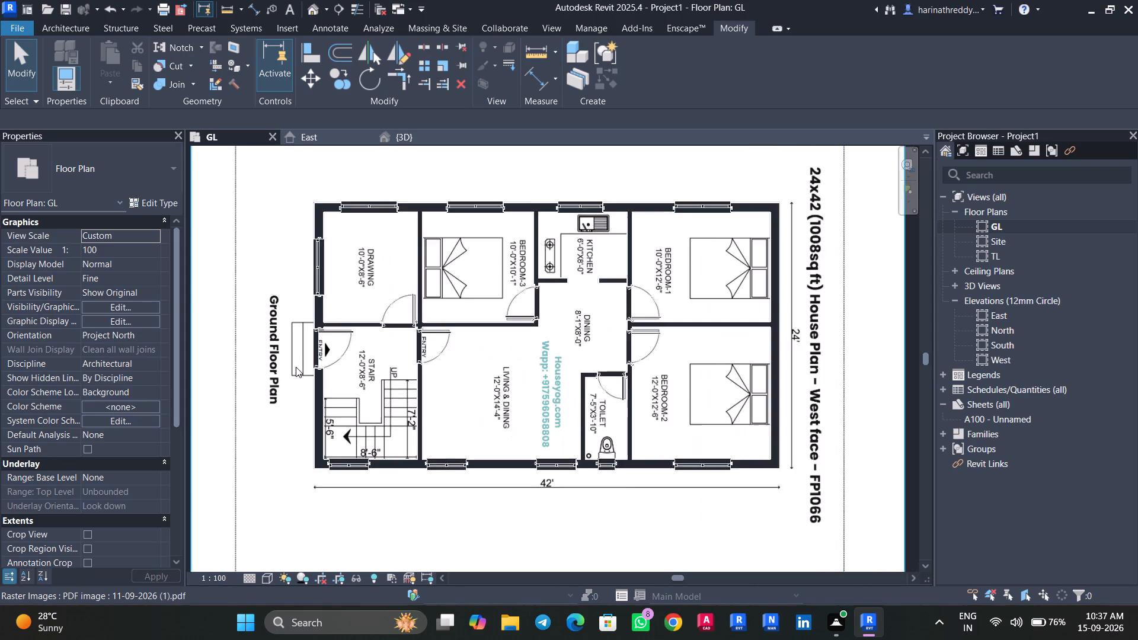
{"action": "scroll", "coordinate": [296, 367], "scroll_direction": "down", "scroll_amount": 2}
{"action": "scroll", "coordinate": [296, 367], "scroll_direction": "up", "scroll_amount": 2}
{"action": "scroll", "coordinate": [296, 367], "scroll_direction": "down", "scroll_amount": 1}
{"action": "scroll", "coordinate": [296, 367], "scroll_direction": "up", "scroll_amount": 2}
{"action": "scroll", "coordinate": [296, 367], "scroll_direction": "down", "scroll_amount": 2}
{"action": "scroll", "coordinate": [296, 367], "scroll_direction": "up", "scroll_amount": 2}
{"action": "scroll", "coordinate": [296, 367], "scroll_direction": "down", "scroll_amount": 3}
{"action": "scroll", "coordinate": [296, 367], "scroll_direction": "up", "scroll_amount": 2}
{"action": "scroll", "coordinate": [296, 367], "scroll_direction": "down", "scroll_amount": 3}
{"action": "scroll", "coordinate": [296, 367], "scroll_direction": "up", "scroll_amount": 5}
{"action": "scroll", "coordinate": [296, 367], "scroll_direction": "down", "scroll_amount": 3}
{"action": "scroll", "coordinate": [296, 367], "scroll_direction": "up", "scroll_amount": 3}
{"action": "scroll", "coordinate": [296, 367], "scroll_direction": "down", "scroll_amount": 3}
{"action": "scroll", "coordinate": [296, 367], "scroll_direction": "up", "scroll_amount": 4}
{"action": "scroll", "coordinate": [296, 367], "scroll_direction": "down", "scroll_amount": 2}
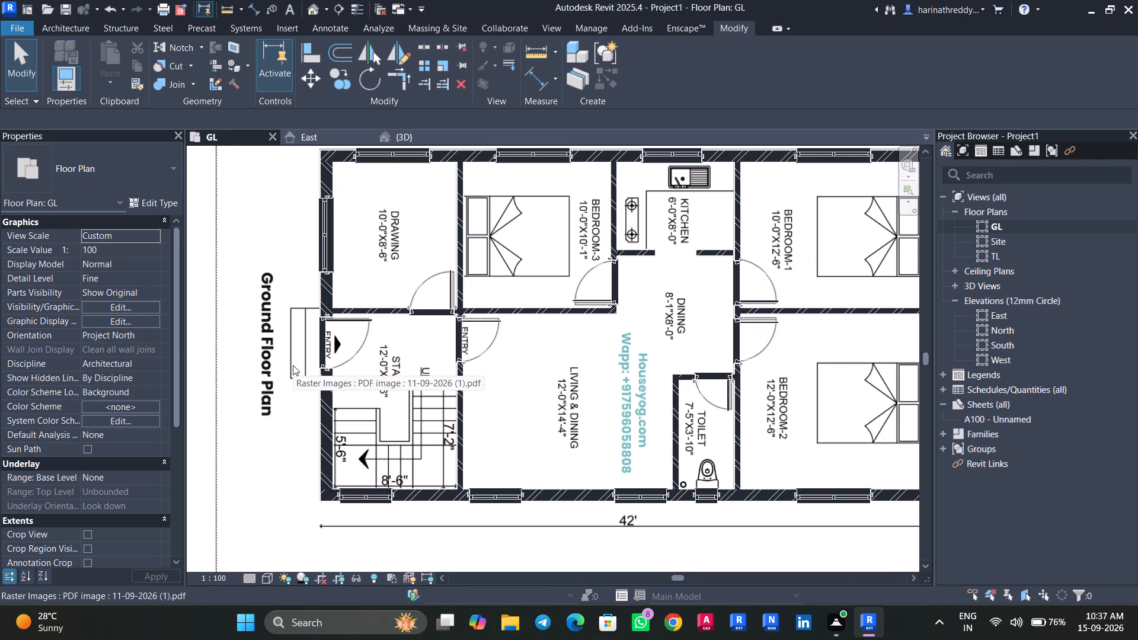
Start a sketched stair run and draw its 2' boundary line along the stair-room-side edge of the entry steps.
{"action": "scroll", "coordinate": [271, 353], "scroll_direction": "up", "scroll_amount": 4}
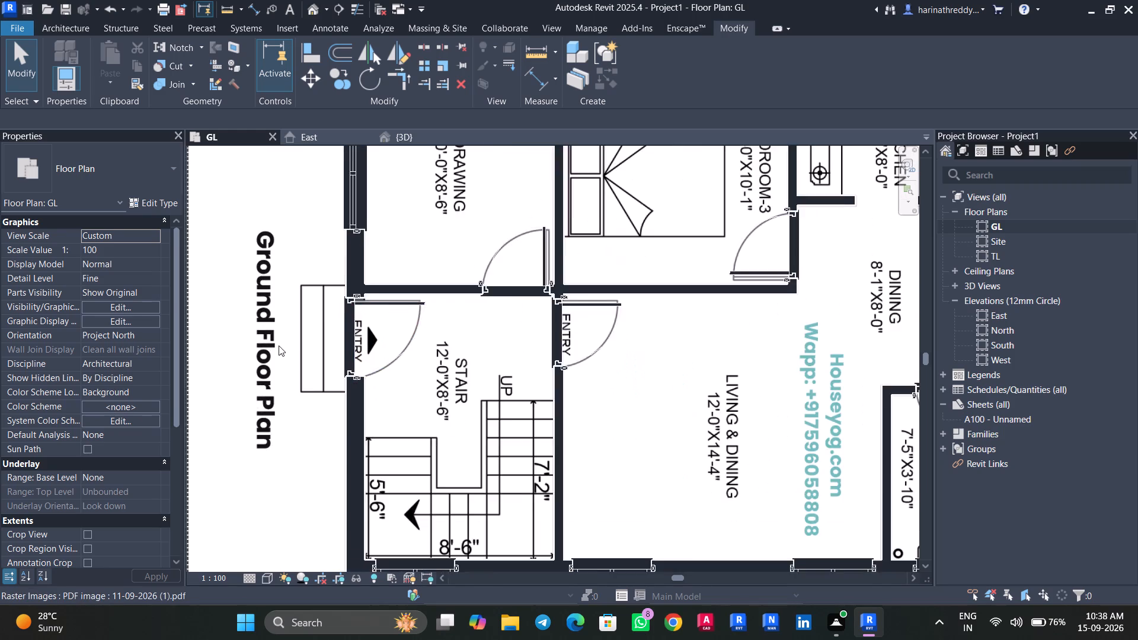
{"action": "left_click", "coordinate": [87, 25]}
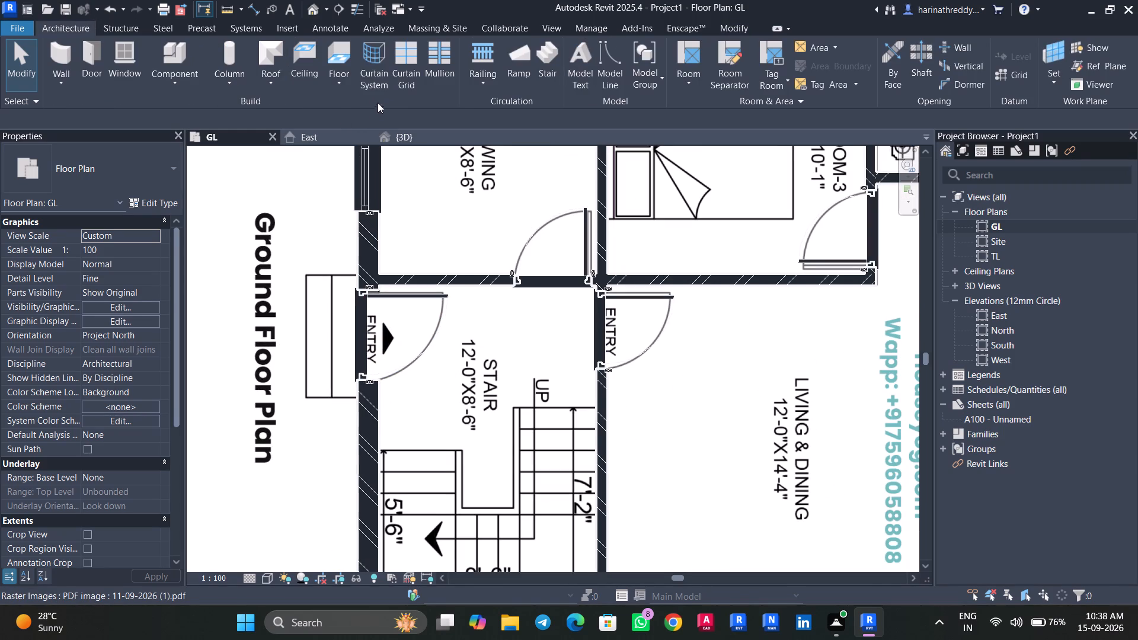
{"action": "left_click", "coordinate": [547, 75]}
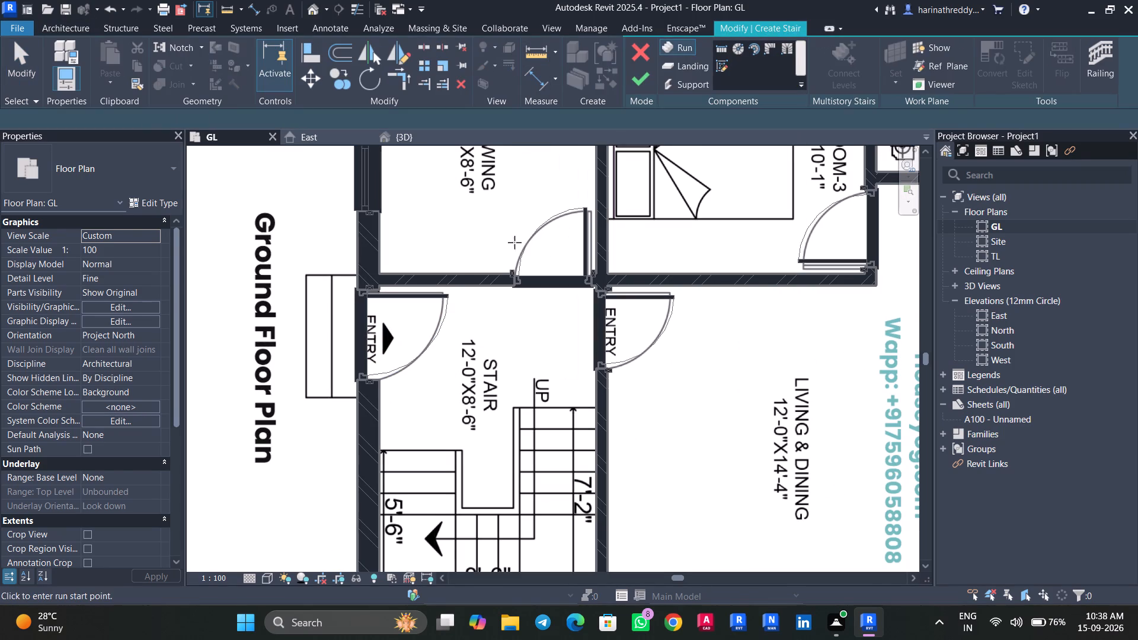
{"action": "left_click", "coordinate": [722, 65]}
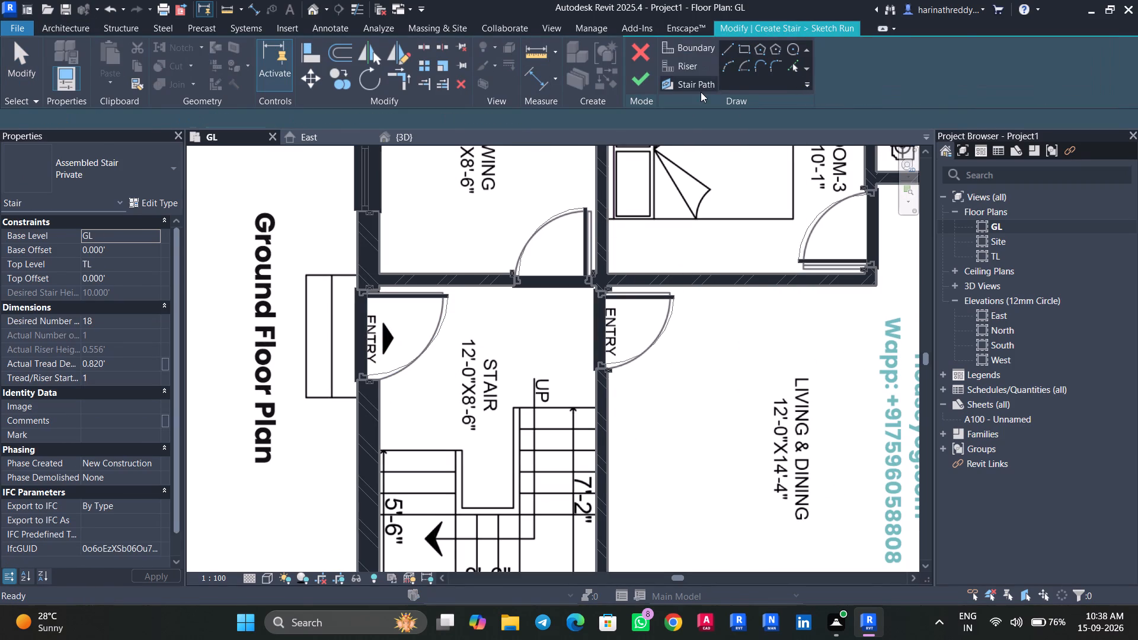
{"action": "scroll", "coordinate": [322, 412], "scroll_direction": "up", "scroll_amount": 3}
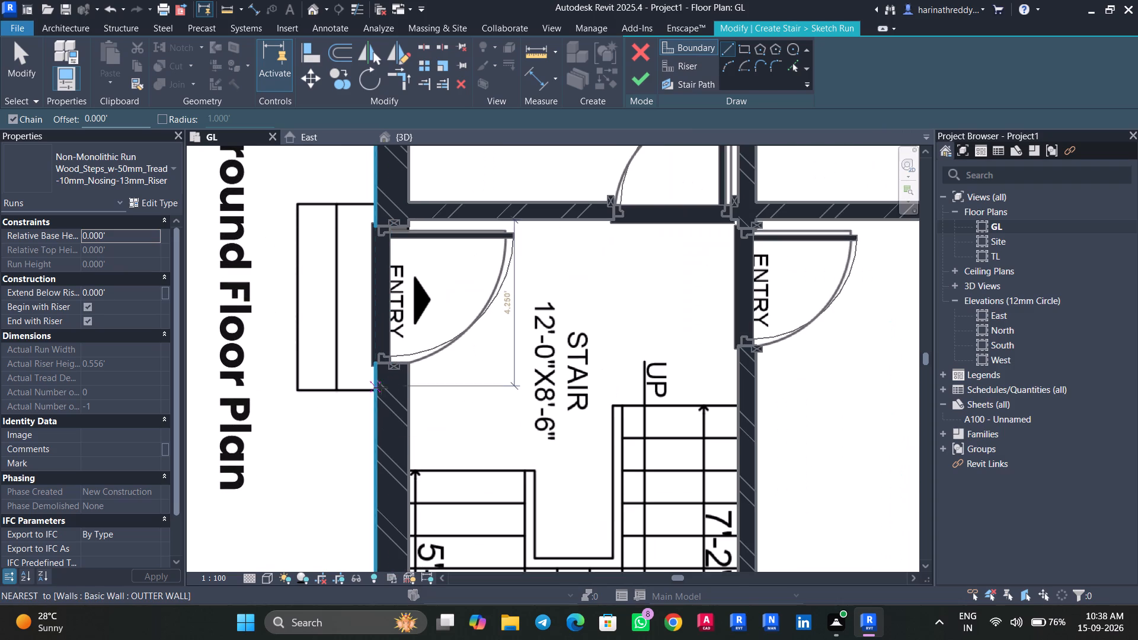
{"action": "left_click", "coordinate": [795, 65]}
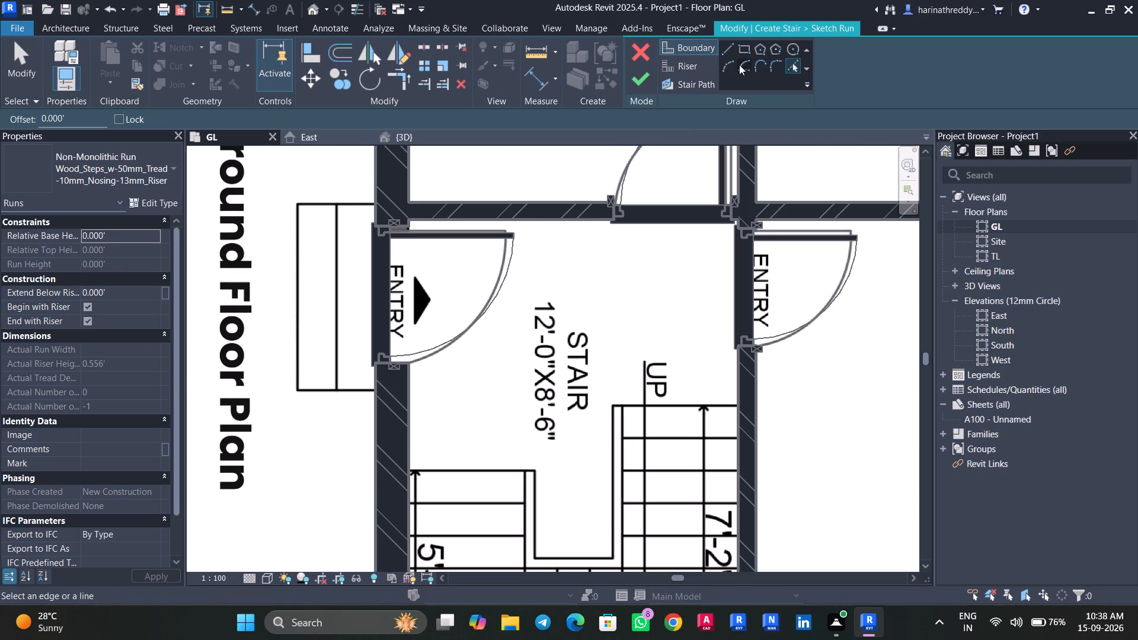
{"action": "left_click", "coordinate": [728, 47]}
{"action": "scroll", "coordinate": [322, 395], "scroll_direction": "up", "scroll_amount": 4}
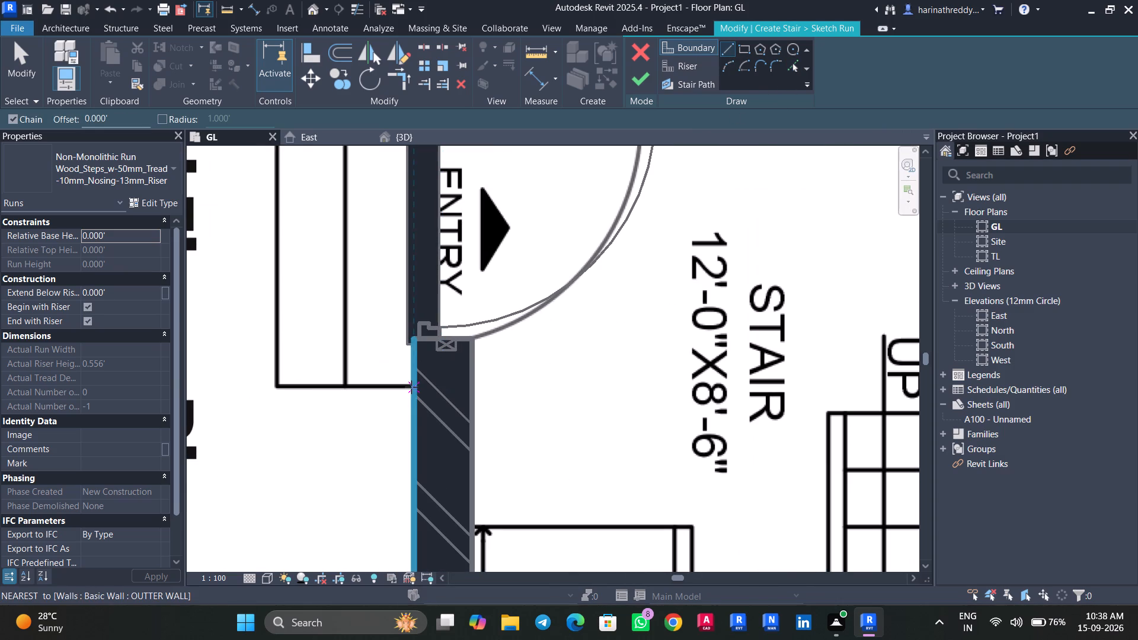
{"action": "left_click", "coordinate": [411, 386]}
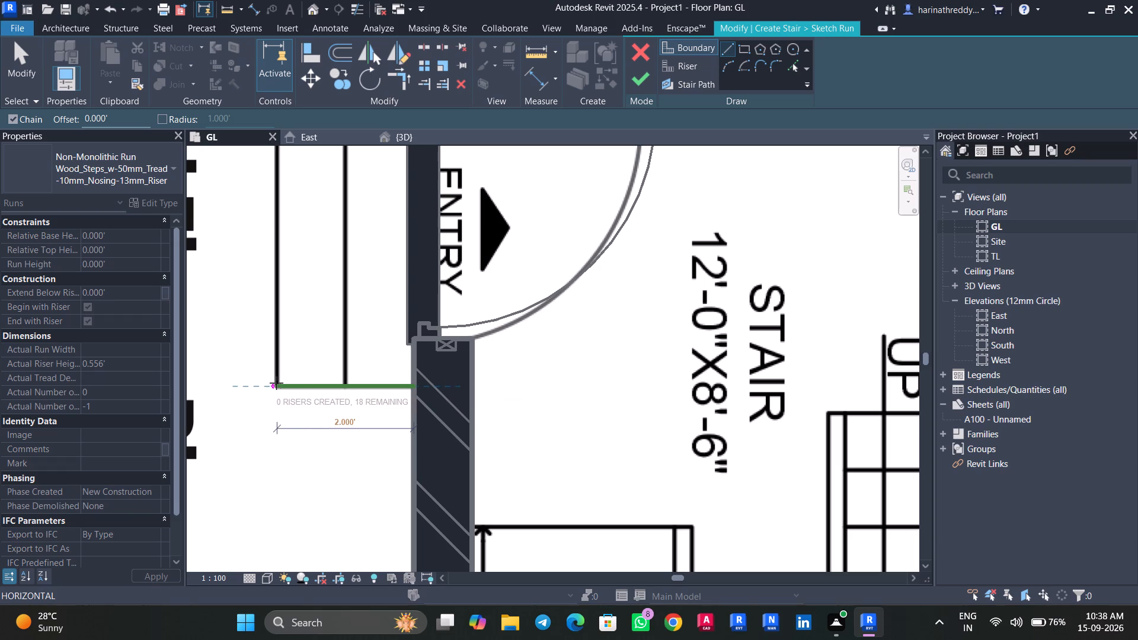
{"action": "left_click", "coordinate": [276, 383]}
{"action": "scroll", "coordinate": [289, 440], "scroll_direction": "down", "scroll_amount": 5}
{"action": "key", "text": "Escape"}
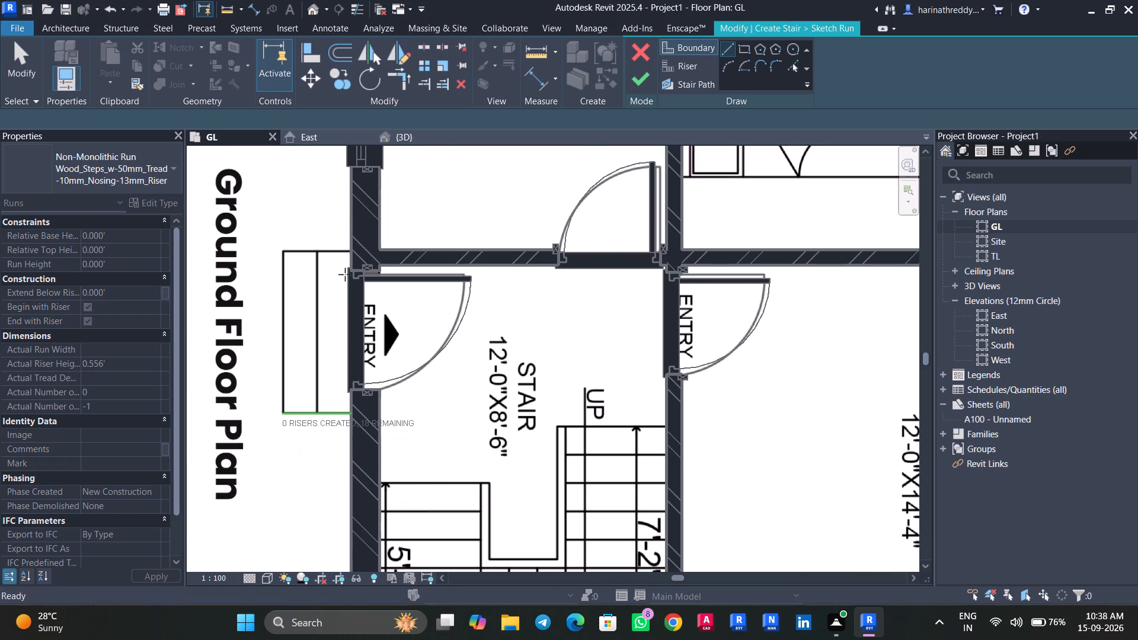
Draw the 2' boundary line on the Drawing-room side of the entry steps and nudge it onto the PDF line.
{"action": "scroll", "coordinate": [346, 247], "scroll_direction": "up", "scroll_amount": 11}
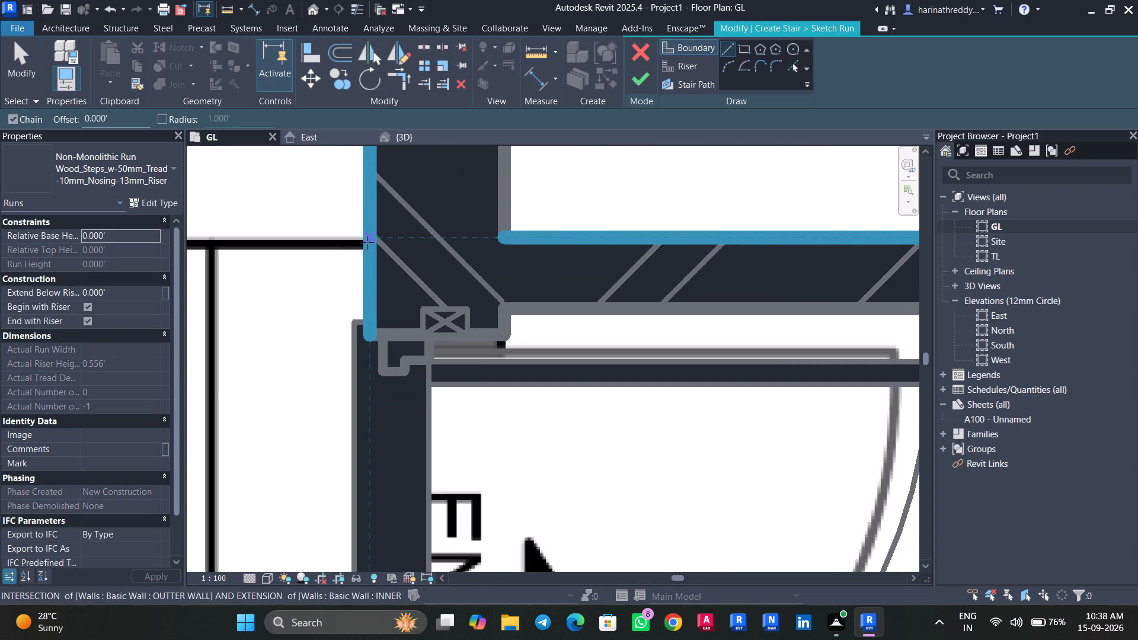
{"action": "left_click", "coordinate": [367, 242]}
{"action": "key", "text": "Escape"}
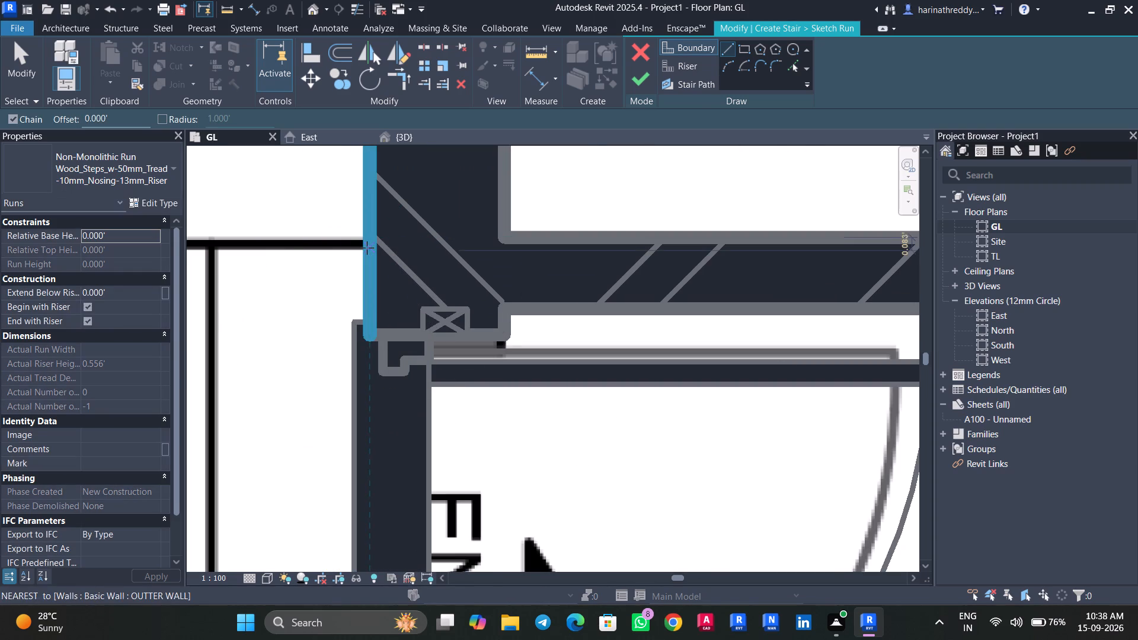
{"action": "left_click", "coordinate": [367, 248]}
{"action": "key", "text": "Escape"}
{"action": "left_click", "coordinate": [364, 244]}
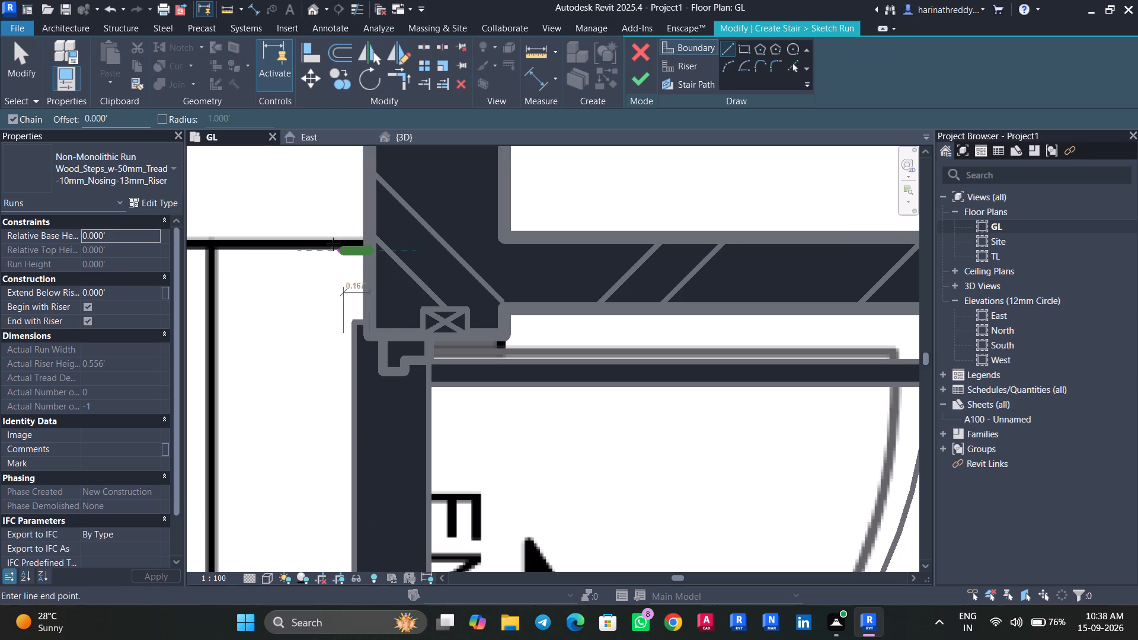
{"action": "middle_click_drag", "start_coordinate": [290, 247], "coordinate": [648, 300]}
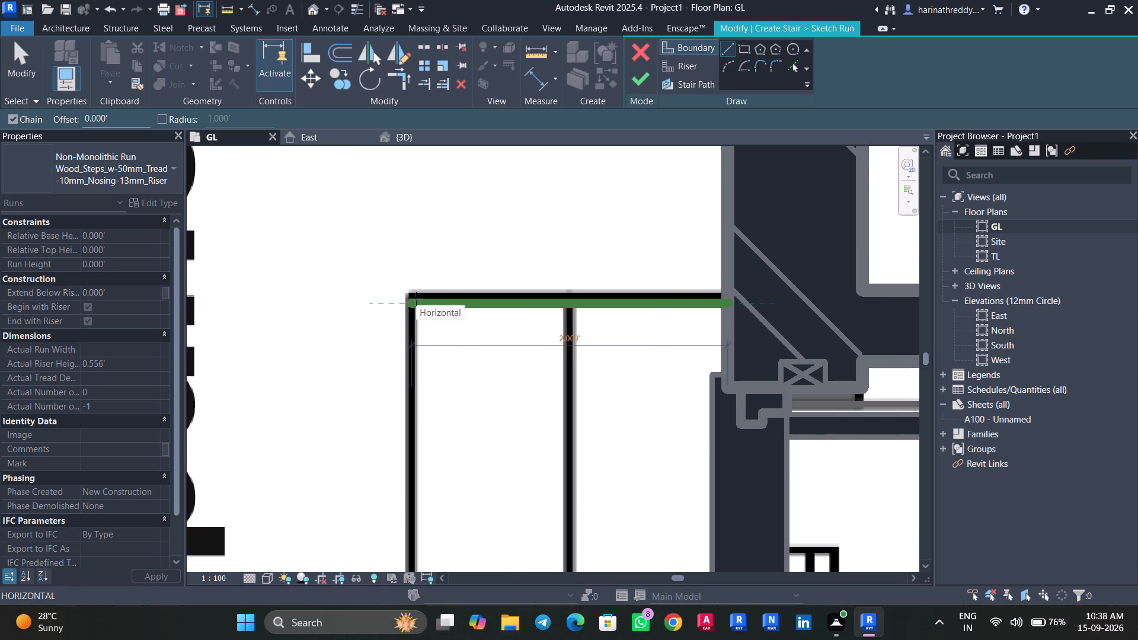
{"action": "left_click", "coordinate": [412, 299]}
{"action": "key", "text": "Escape"}
{"action": "key", "text": "Escape"}
{"action": "left_click", "coordinate": [446, 306]}
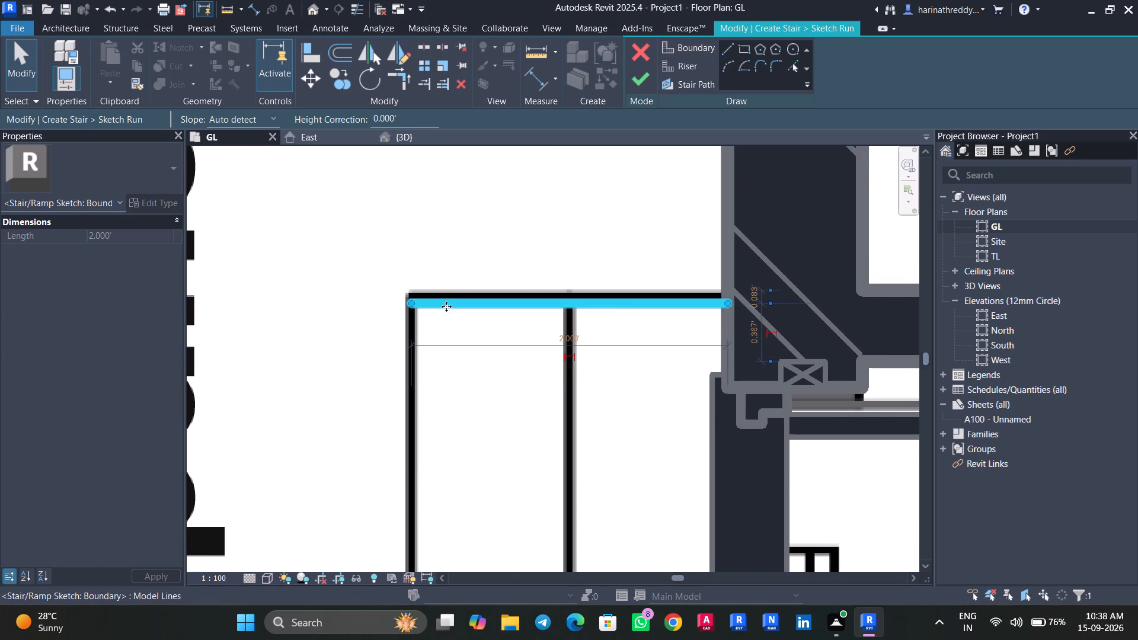
{"action": "key", "text": "Up"}
{"action": "key", "text": "Up"}
{"action": "key", "text": "Up"}
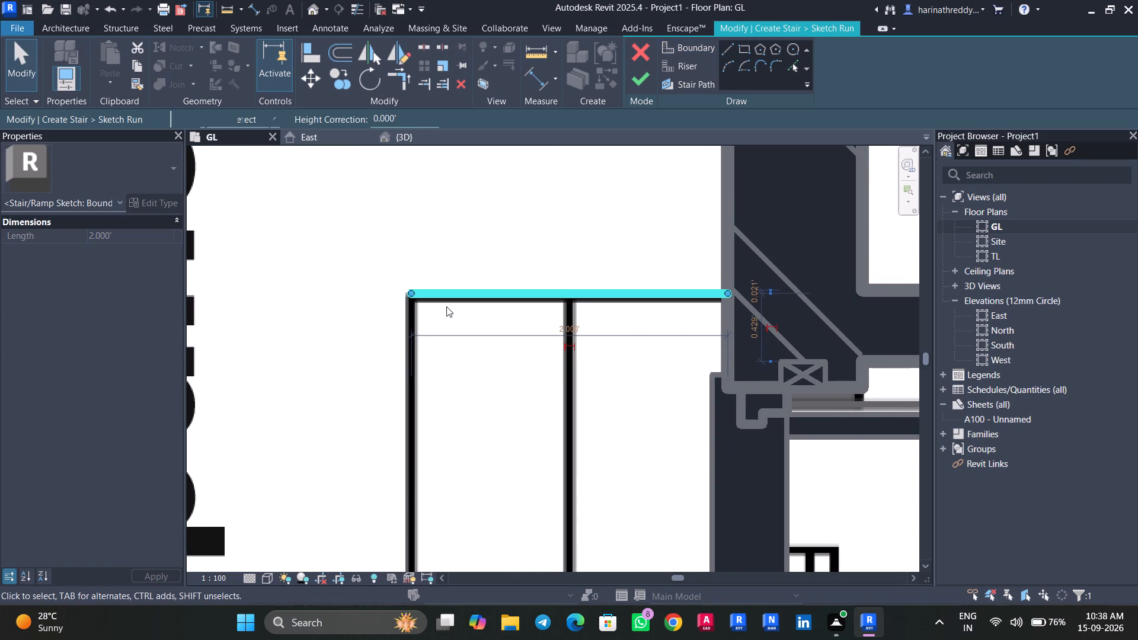
{"action": "key", "text": "Down"}
{"action": "key", "text": "Escape"}
{"action": "key", "text": "Escape"}
{"action": "scroll", "coordinate": [434, 288], "scroll_direction": "down", "scroll_amount": 5}
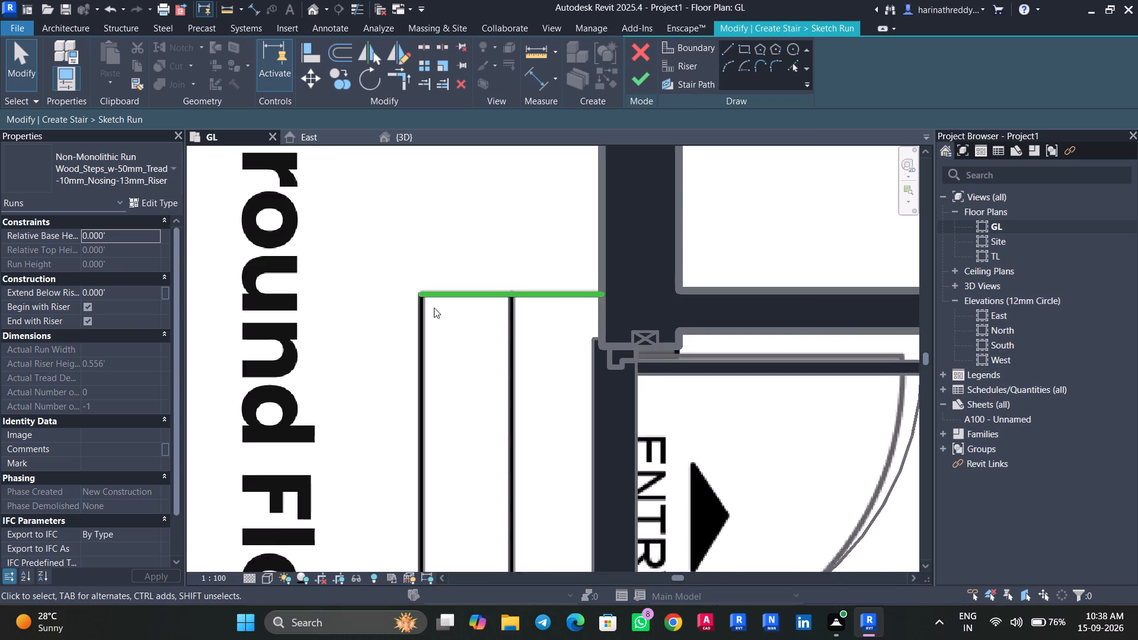
{"action": "scroll", "coordinate": [434, 308], "scroll_direction": "down", "scroll_amount": 2}
Draw riser lines along the outer edge and the middle line of the entry steps, spanning between both boundaries.
{"action": "middle_click_drag", "start_coordinate": [451, 364], "coordinate": [414, 213]}
{"action": "left_click", "coordinate": [678, 65]}
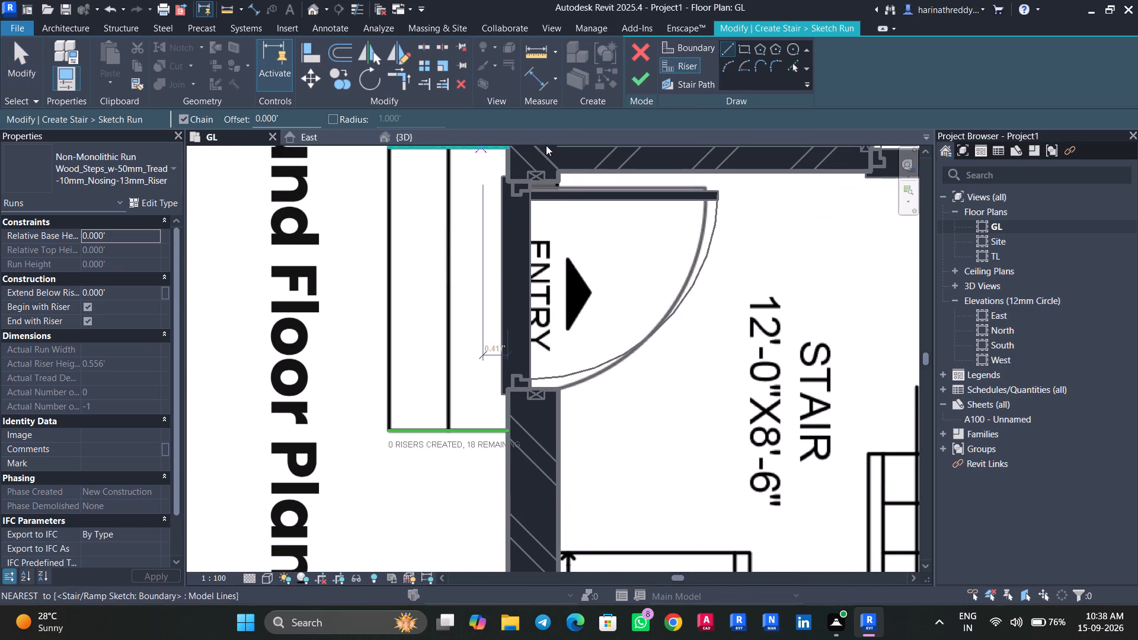
{"action": "left_click", "coordinate": [389, 431]}
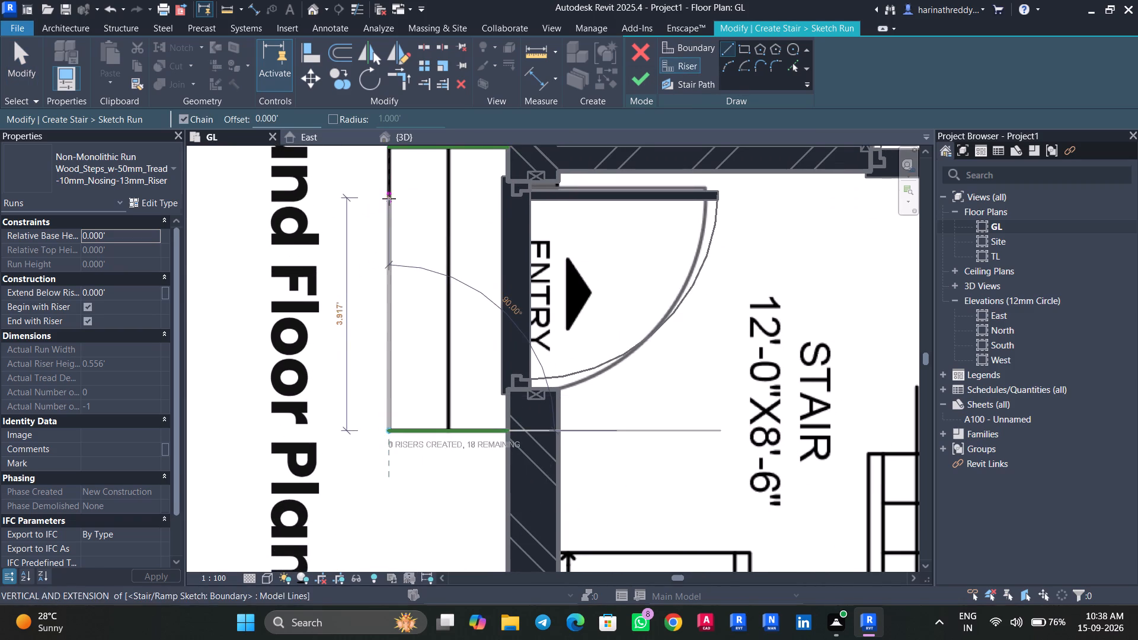
{"action": "middle_click_drag", "start_coordinate": [389, 199], "coordinate": [401, 293]}
{"action": "scroll", "coordinate": [397, 284], "scroll_direction": "up", "scroll_amount": 1}
{"action": "left_click", "coordinate": [400, 238]}
{"action": "key", "text": "Escape"}
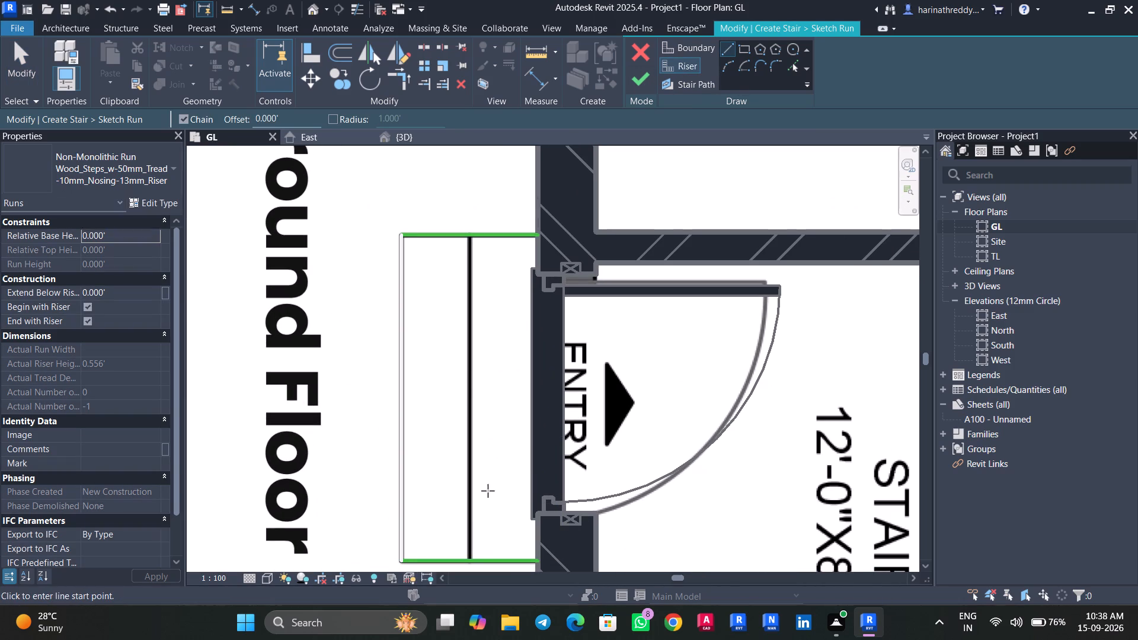
{"action": "left_click", "coordinate": [471, 561]}
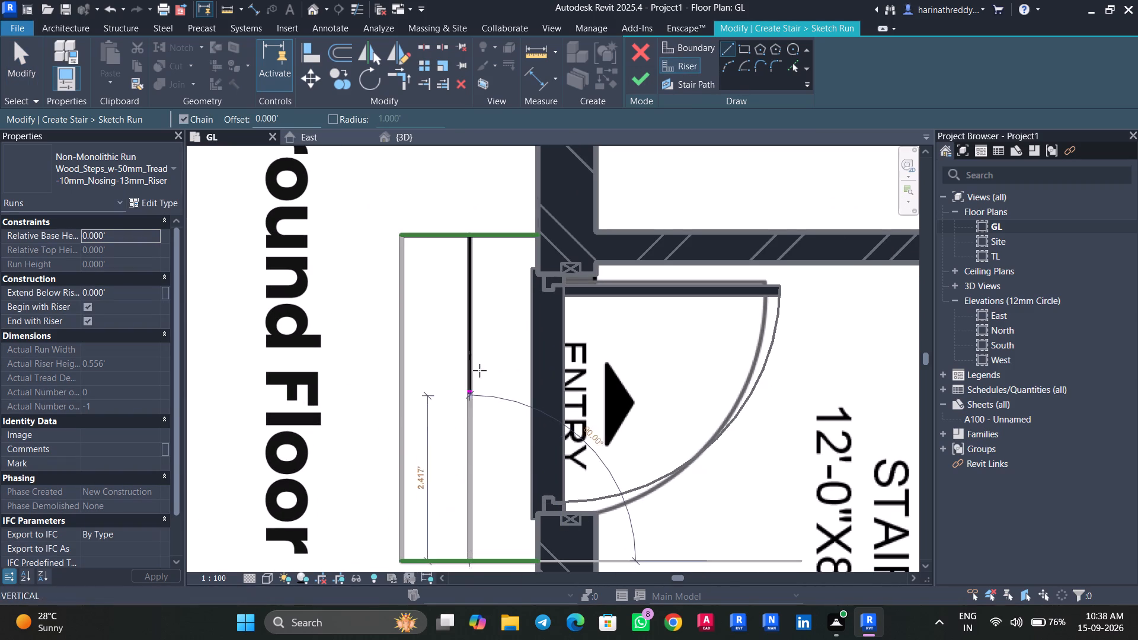
{"action": "left_click", "coordinate": [467, 235]}
{"action": "key", "text": "Escape"}
{"action": "key", "text": "Escape"}
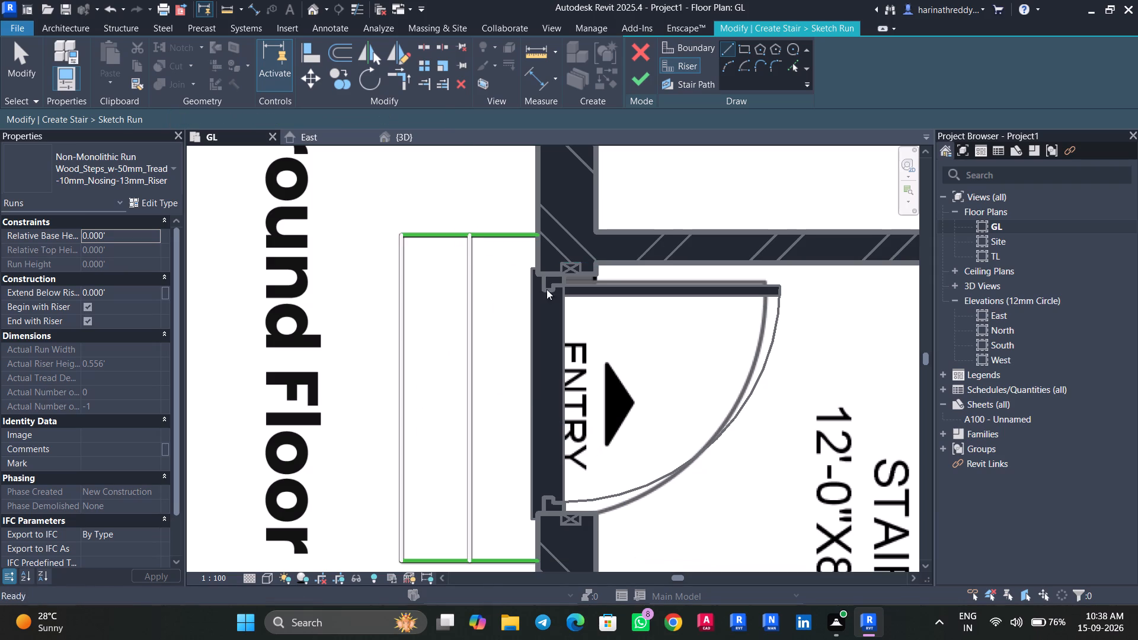
Draw the stair path from the outer riser's midpoint to the entry door and try to finish the run sketch.
{"action": "left_click", "coordinate": [695, 82]}
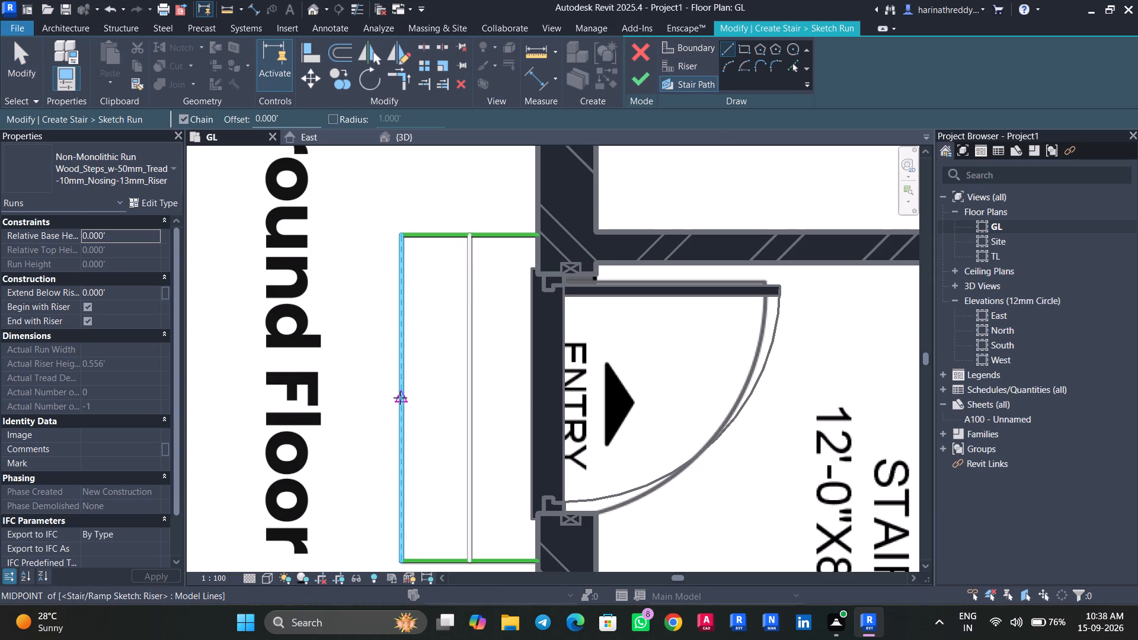
{"action": "left_click", "coordinate": [400, 398]}
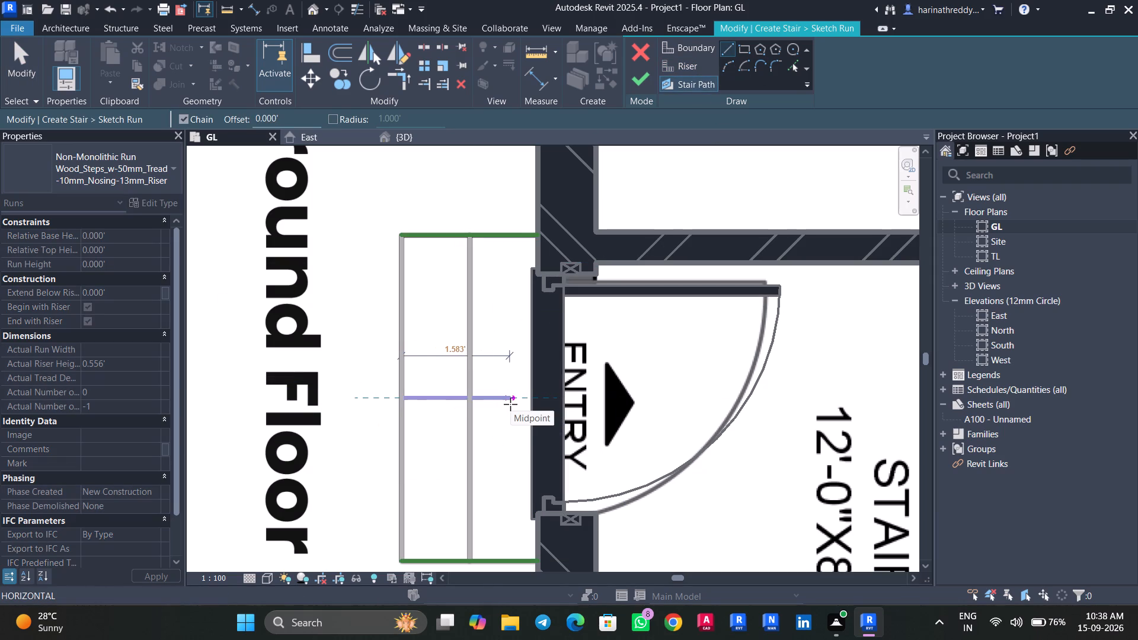
{"action": "left_click", "coordinate": [533, 403]}
{"action": "key", "text": "Escape"}
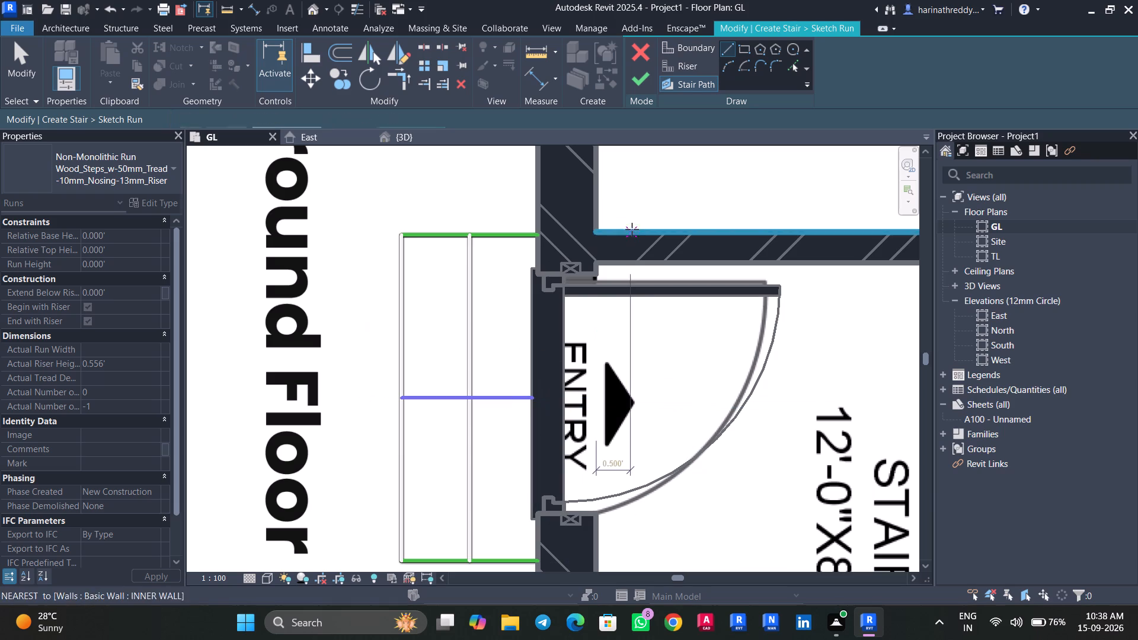
{"action": "key", "text": "Escape"}
{"action": "left_click", "coordinate": [642, 77]}
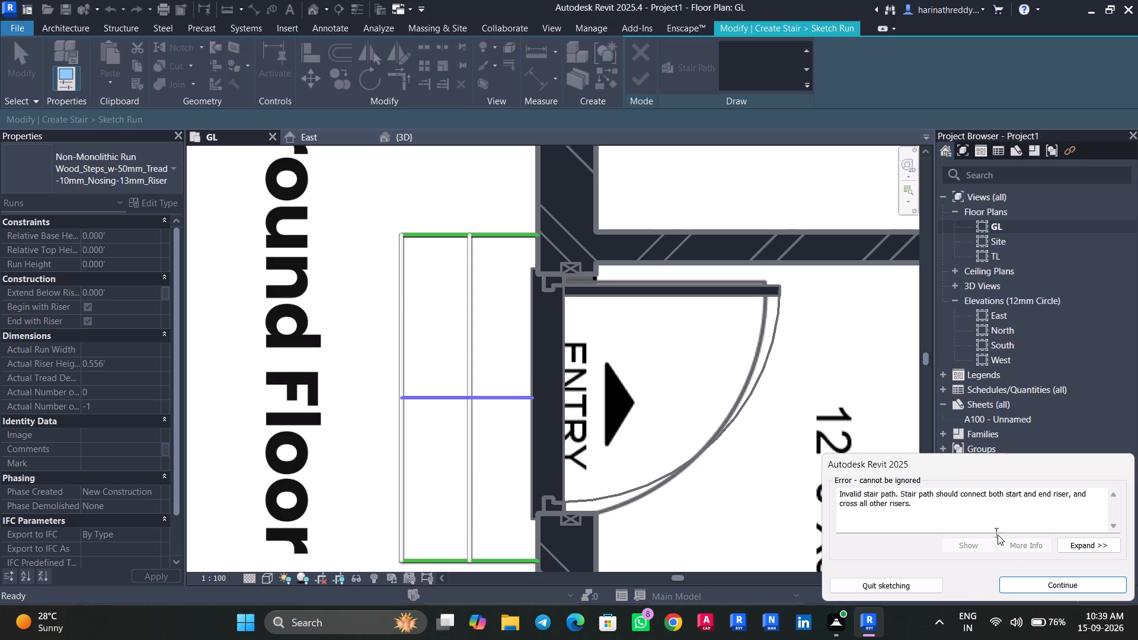
{"action": "left_click", "coordinate": [1047, 587]}
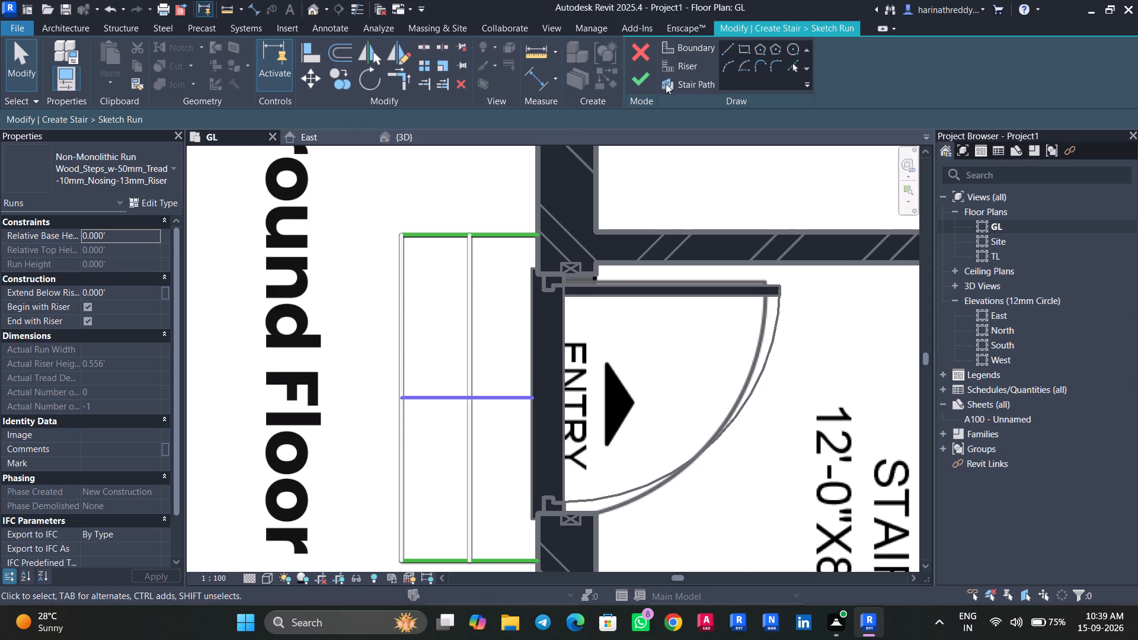
Draw a third riser along the outer wall face, joining the wall-side ends of both boundary lines.
{"action": "left_click", "coordinate": [674, 65]}
{"action": "left_click", "coordinate": [537, 563]}
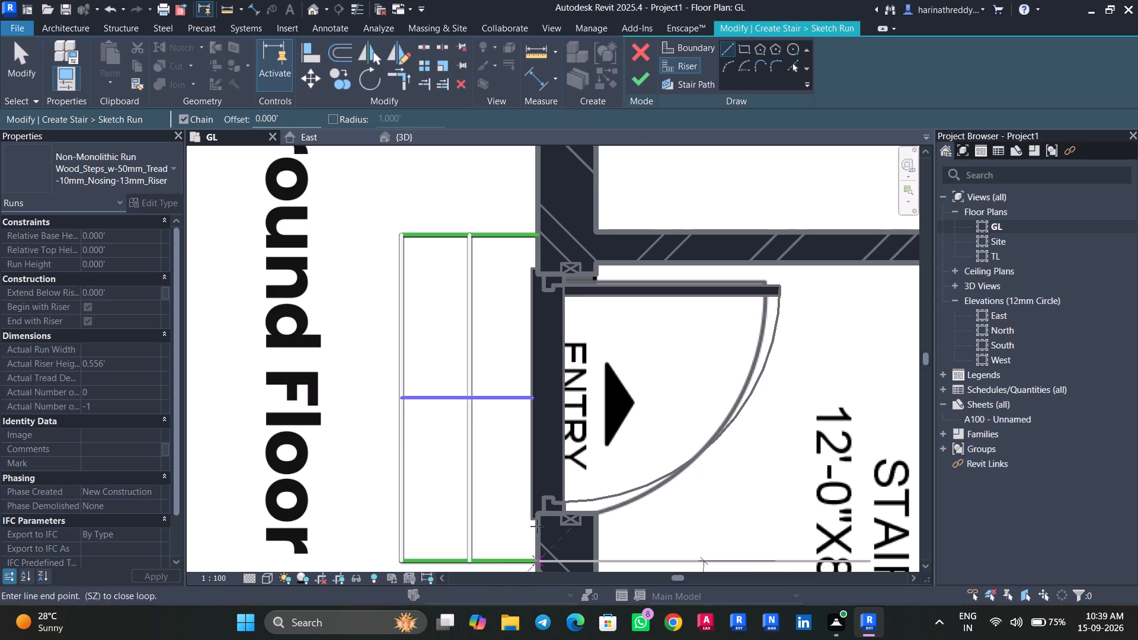
{"action": "left_click", "coordinate": [539, 235]}
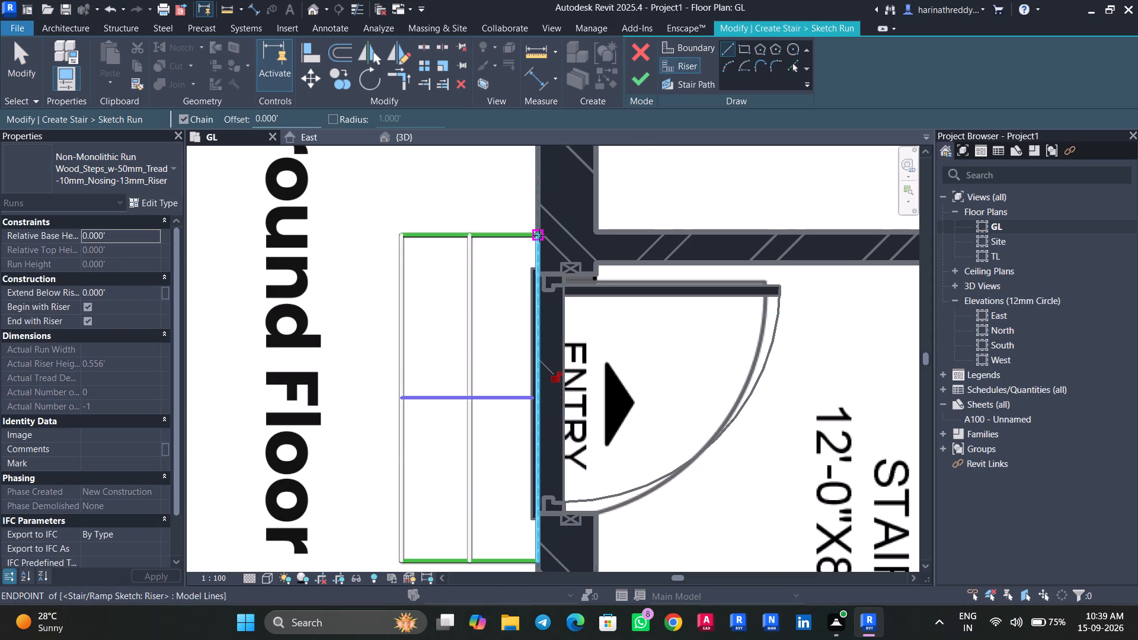
{"action": "key", "text": "Escape"}
{"action": "key", "text": "Escape"}
{"action": "key", "text": "Escape"}
Extend the stair path's end to the wall-side riser and finish the run sketch.
{"action": "scroll", "coordinate": [514, 402], "scroll_direction": "up", "scroll_amount": 3}
{"action": "left_click", "coordinate": [514, 402]}
{"action": "left_click_drag", "start_coordinate": [542, 395], "coordinate": [552, 398]}
{"action": "key", "text": "Escape"}
{"action": "left_click", "coordinate": [633, 86]}
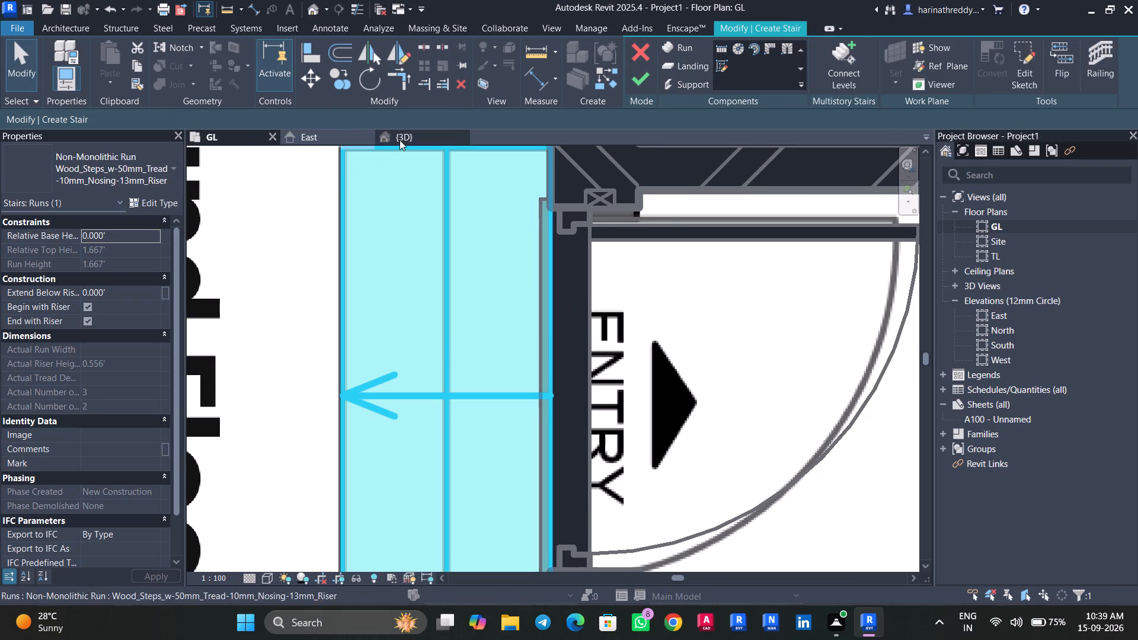
Flip the entry stair run's direction so it climbs toward the door, and check it in 3D.
{"action": "left_click", "coordinate": [399, 140]}
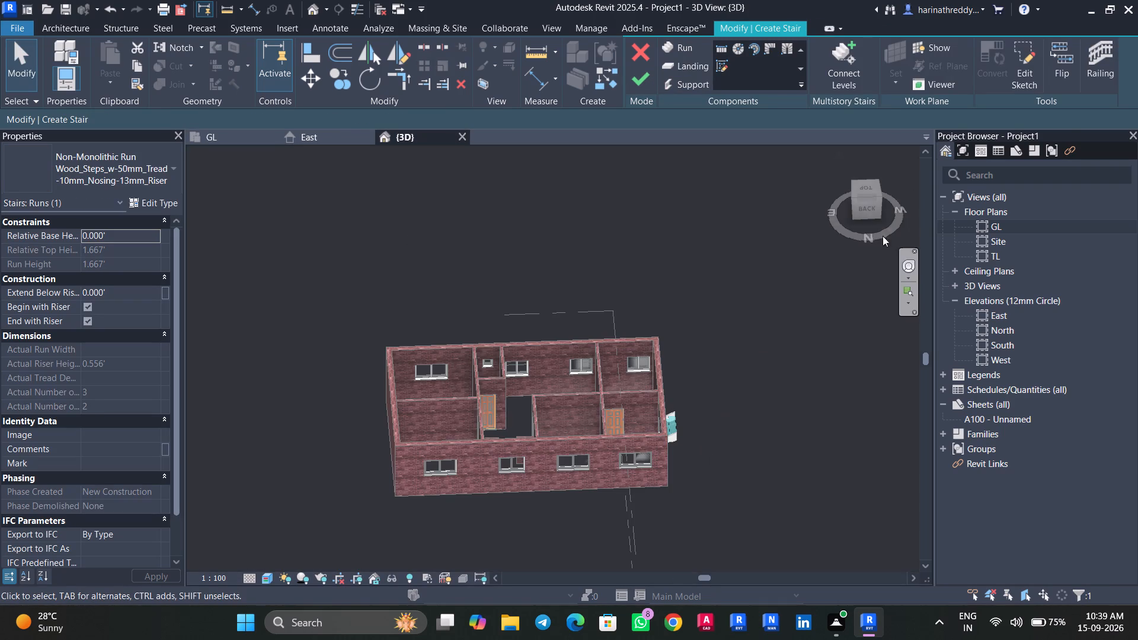
{"action": "left_click", "coordinate": [1064, 69]}
{"action": "middle_click_drag", "start_coordinate": [765, 476], "coordinate": [721, 476], "text": "shift"}
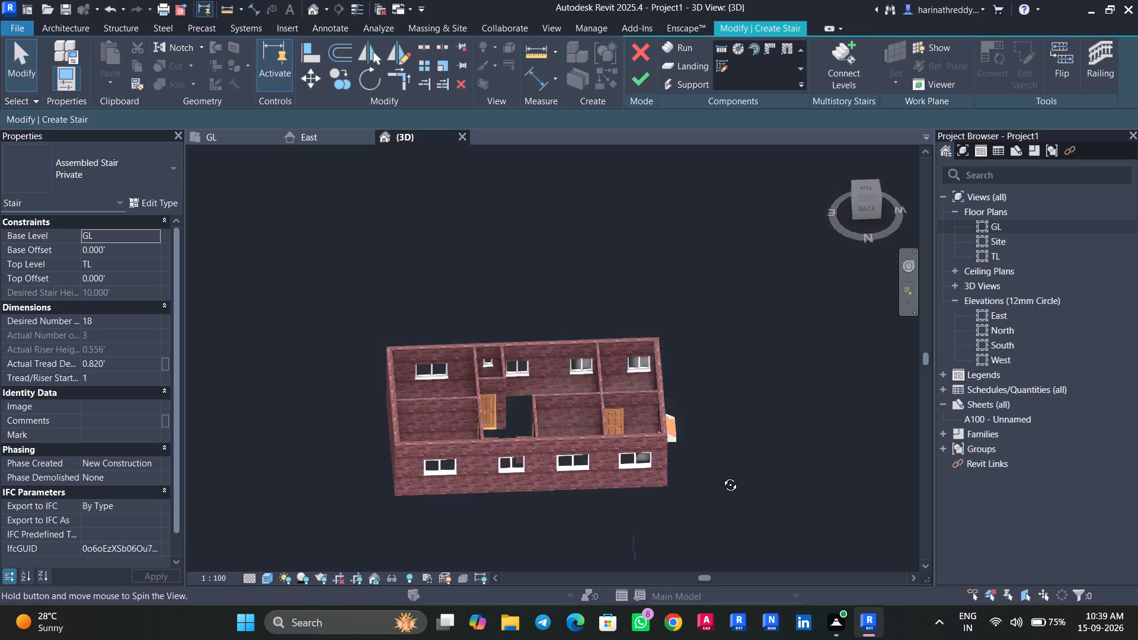
{"action": "middle_click_drag", "start_coordinate": [721, 476], "coordinate": [625, 456], "text": "shift"}
{"action": "scroll", "coordinate": [672, 517], "scroll_direction": "up", "scroll_amount": 11}
{"action": "middle_click_drag", "start_coordinate": [708, 391], "coordinate": [708, 469]}
{"action": "left_click", "coordinate": [590, 360]}
{"action": "scroll", "coordinate": [587, 379], "scroll_direction": "up", "scroll_amount": 8}
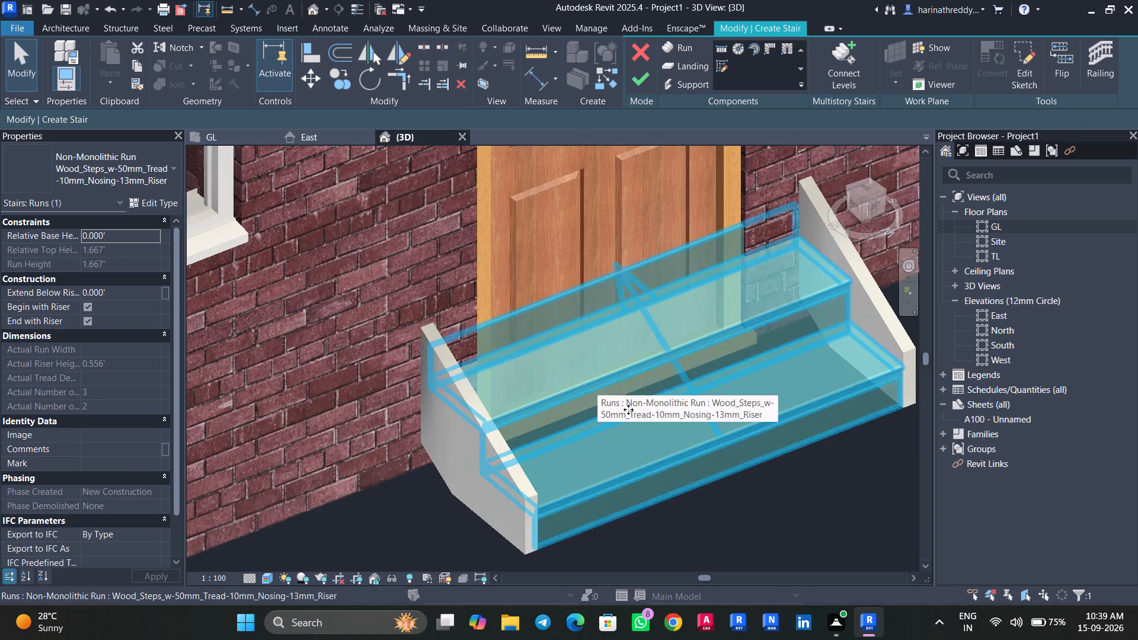
Nudge the stair run slightly outward, away from the entry wall, in the GL floor plan.
{"action": "left_click", "coordinate": [231, 135]}
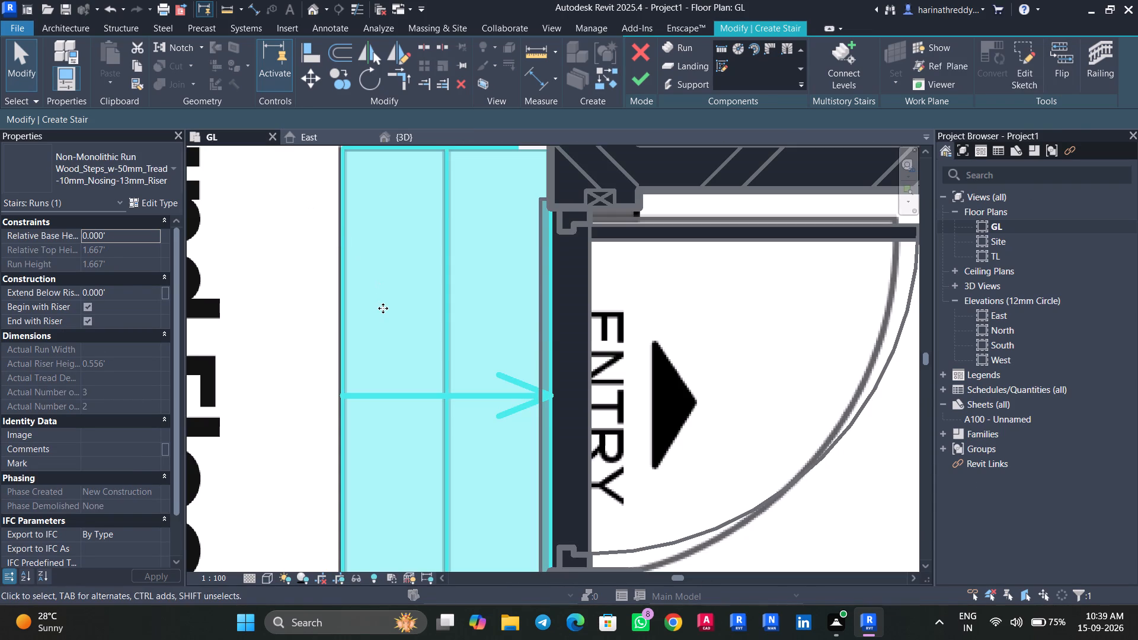
{"action": "key", "text": "Left"}
{"action": "key", "text": "Left"}
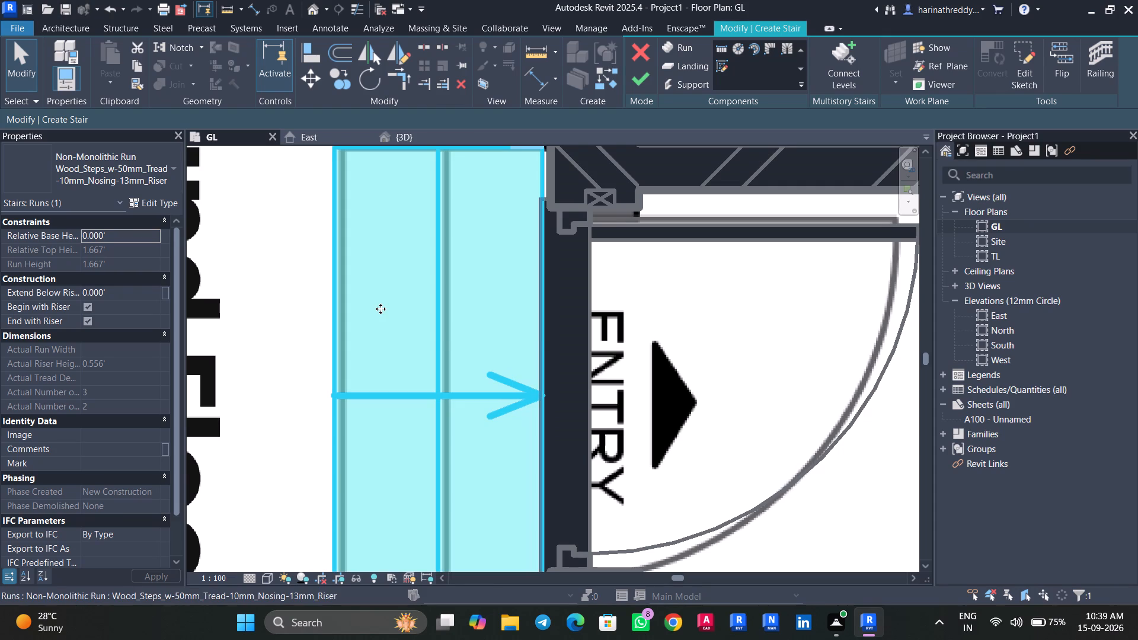
{"action": "scroll", "coordinate": [389, 324], "scroll_direction": "down", "scroll_amount": 6}
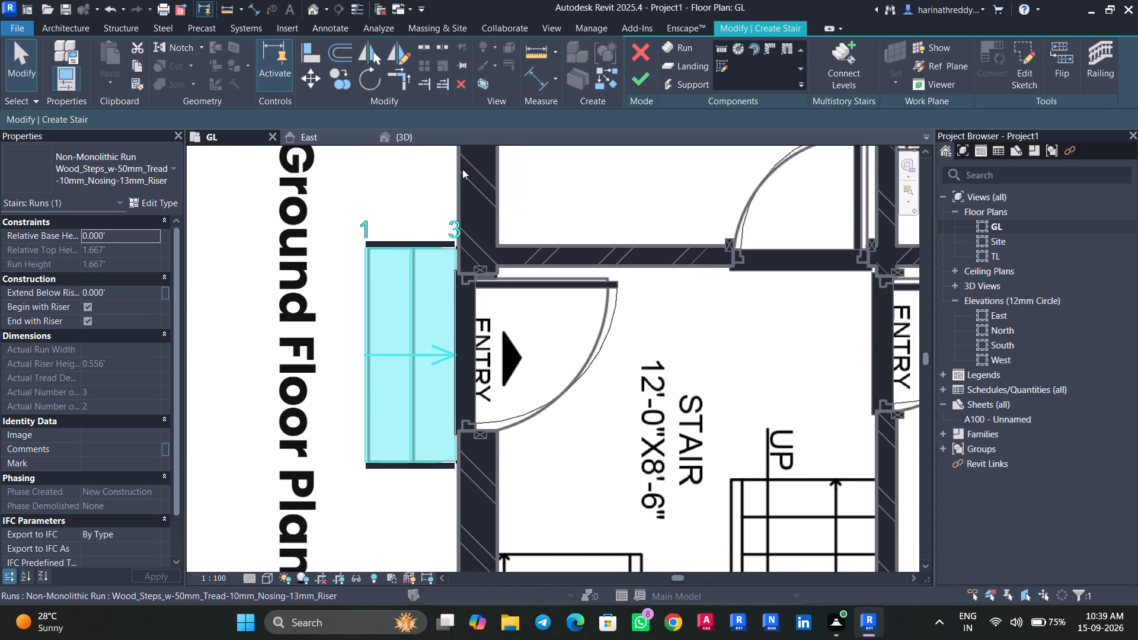
Turn off End with Riser for the entry stair run in the 3D view.
{"action": "left_click", "coordinate": [402, 138]}
{"action": "left_click", "coordinate": [798, 484]}
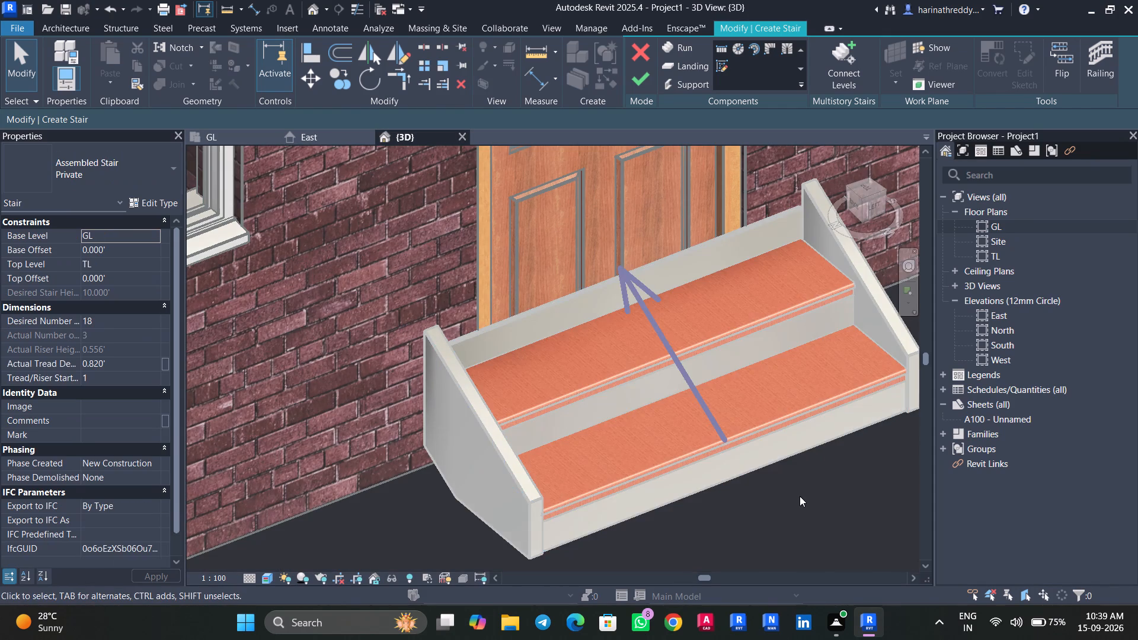
{"action": "scroll", "coordinate": [800, 496], "scroll_direction": "down", "scroll_amount": 4}
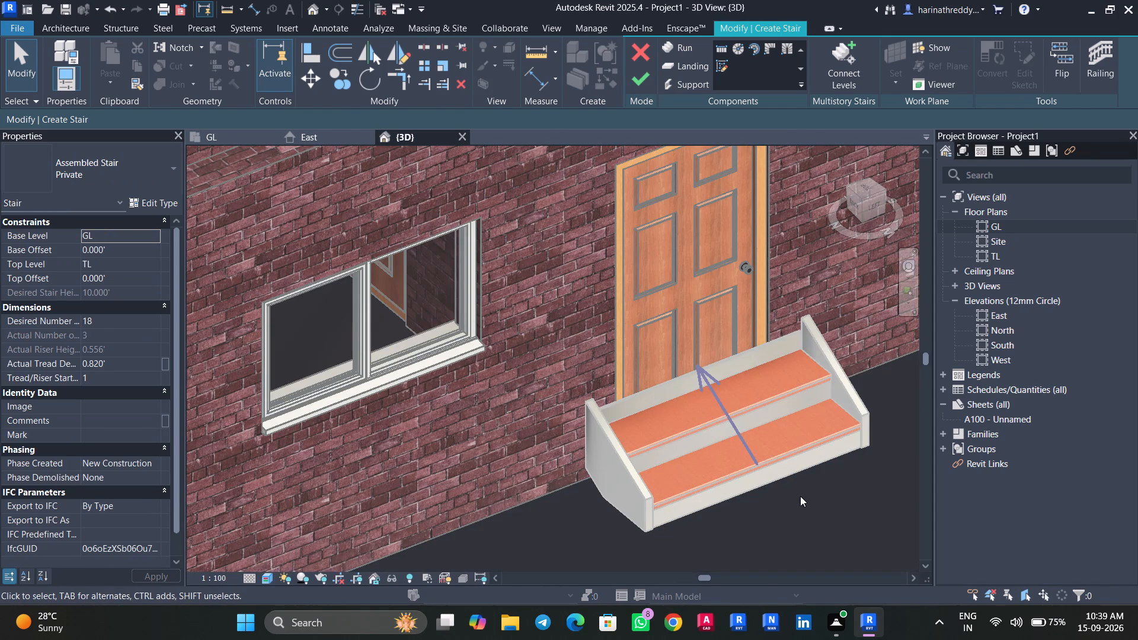
{"action": "left_click", "coordinate": [656, 391]}
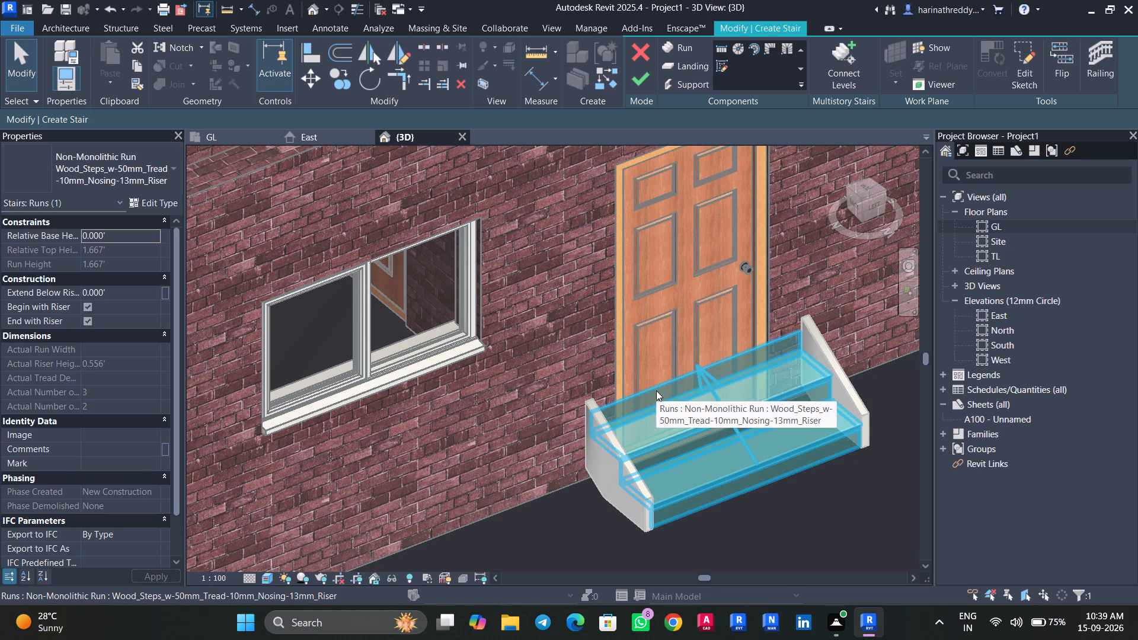
{"action": "left_click", "coordinate": [88, 319]}
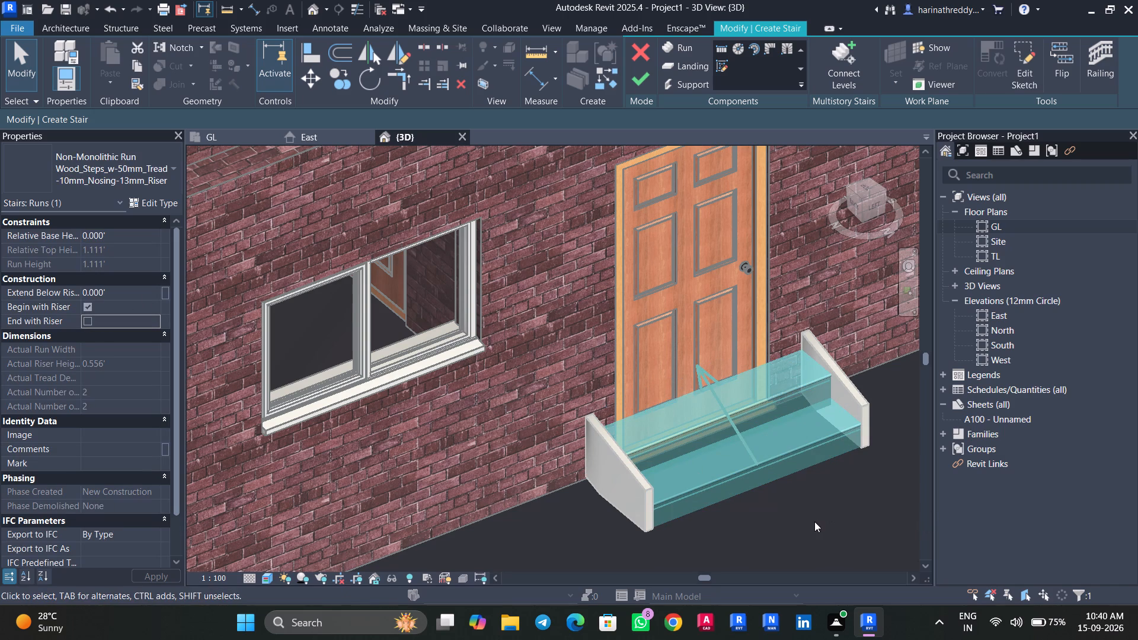
{"action": "key", "text": "Escape"}
Check the two steps against the entry door from several angles and finish the stair.
{"action": "middle_click_drag", "start_coordinate": [856, 532], "coordinate": [811, 532], "text": "shift"}
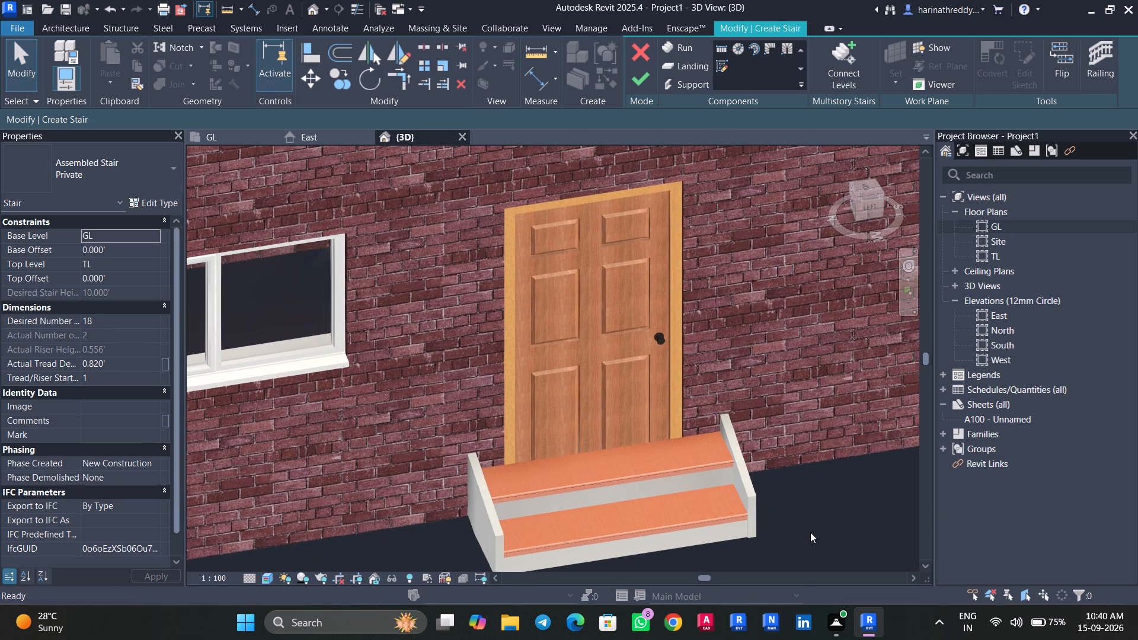
{"action": "scroll", "coordinate": [814, 533], "scroll_direction": "down", "scroll_amount": 6}
{"action": "middle_click_drag", "start_coordinate": [817, 535], "coordinate": [900, 462]}
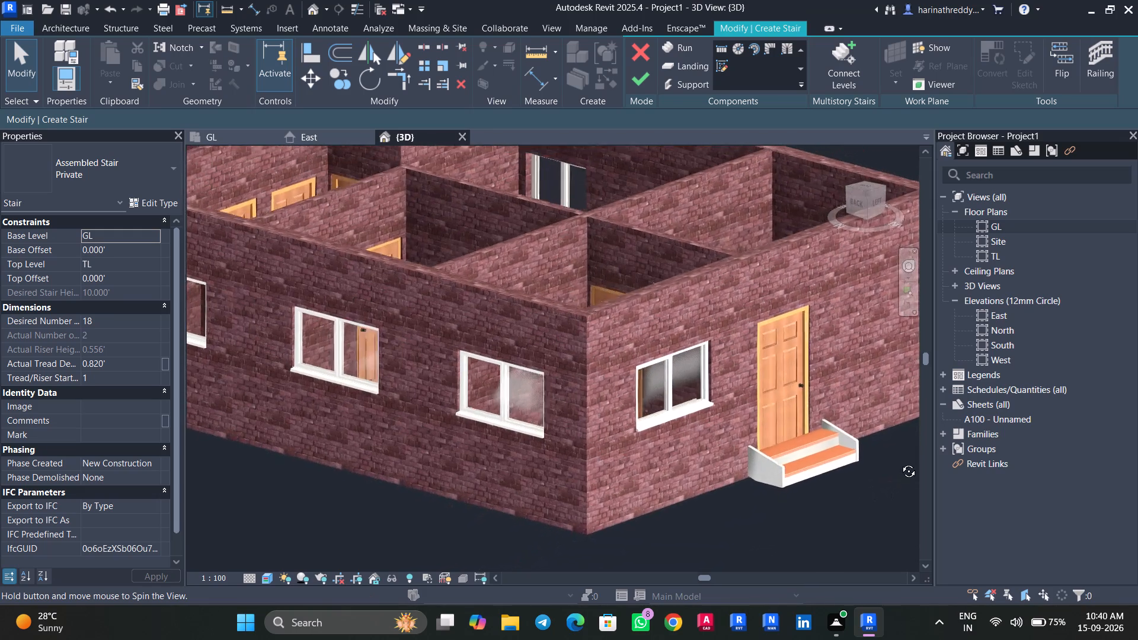
{"action": "middle_click_drag", "start_coordinate": [900, 462], "coordinate": [860, 466]}
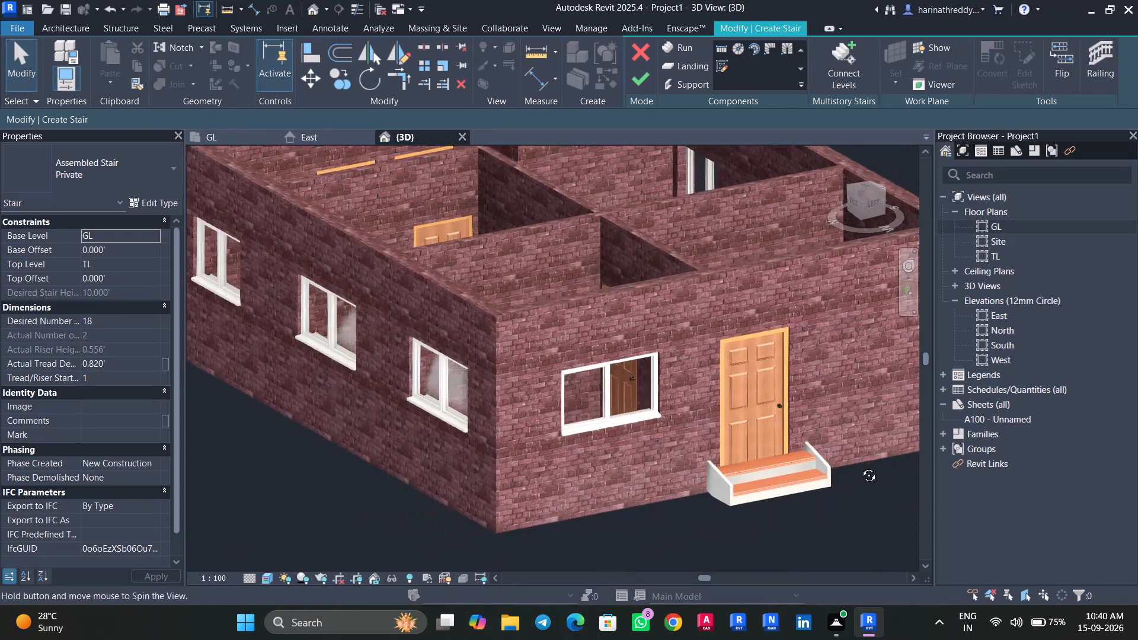
{"action": "middle_click_drag", "start_coordinate": [860, 466], "coordinate": [862, 465]}
{"action": "scroll", "coordinate": [862, 465], "scroll_direction": "up", "scroll_amount": 1, "text": "shift"}
{"action": "left_click", "coordinate": [804, 468]}
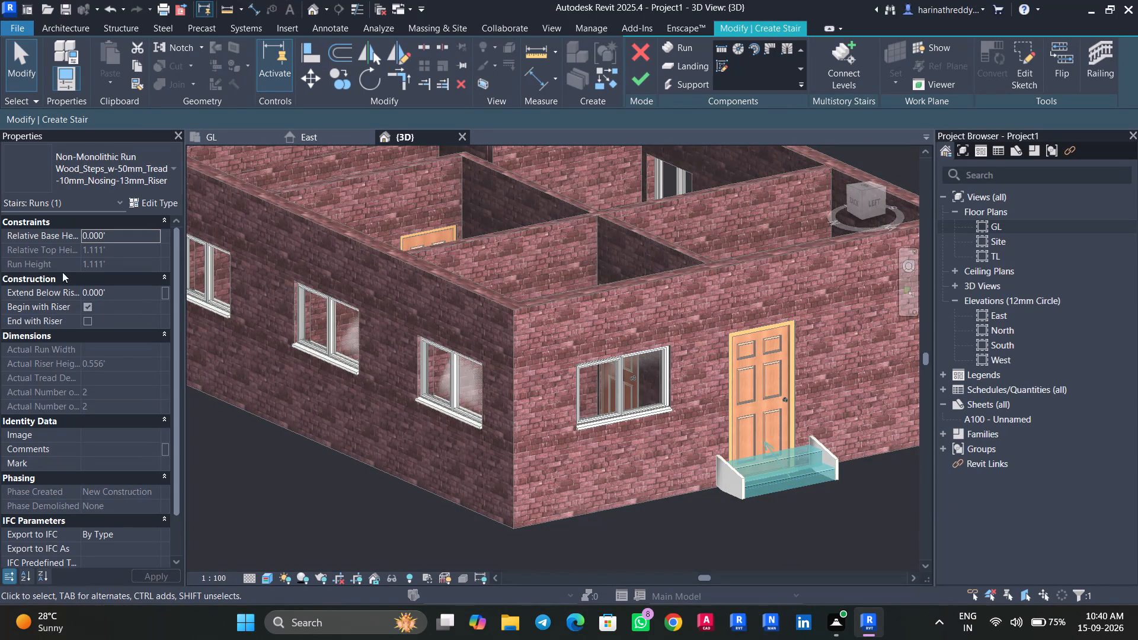
{"action": "left_click", "coordinate": [642, 78]}
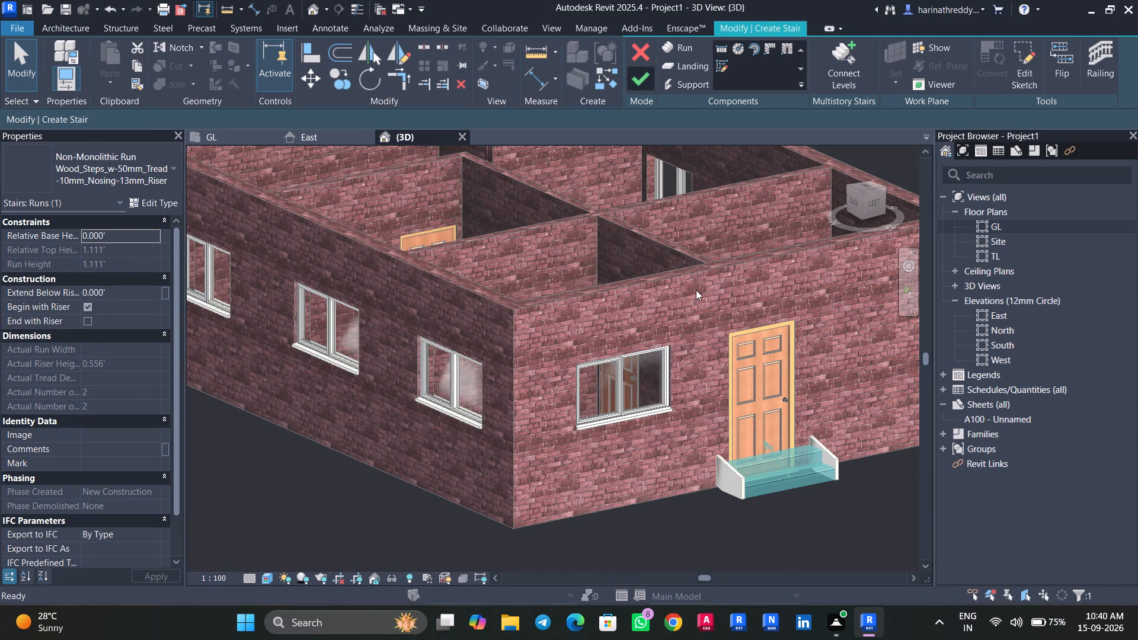
{"action": "left_click", "coordinate": [1131, 525]}
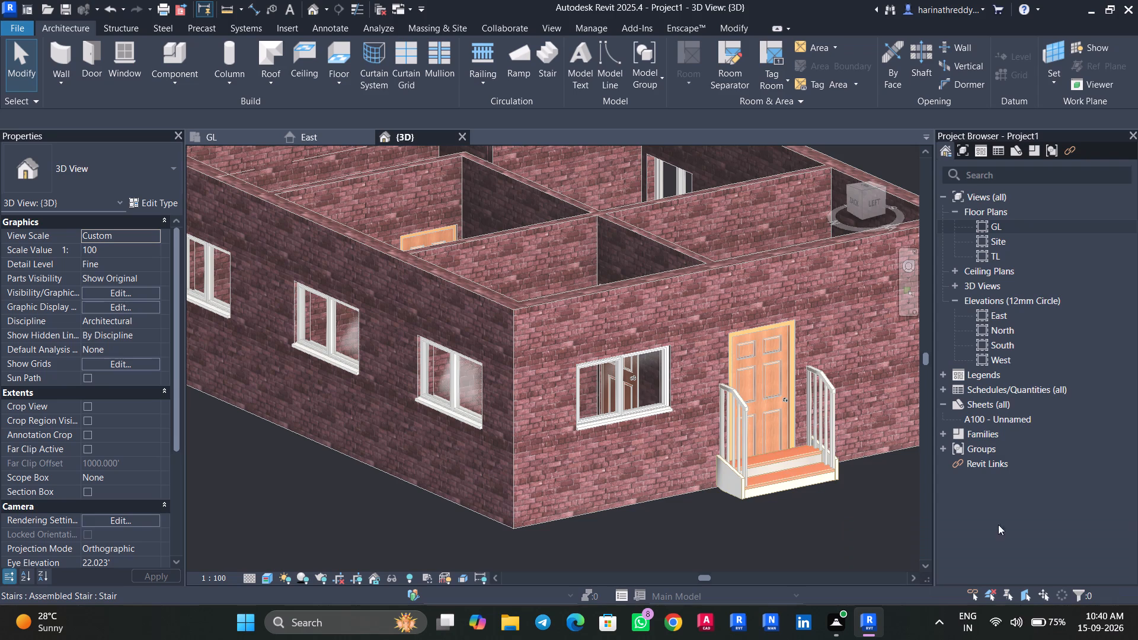
{"action": "left_click", "coordinate": [827, 519]}
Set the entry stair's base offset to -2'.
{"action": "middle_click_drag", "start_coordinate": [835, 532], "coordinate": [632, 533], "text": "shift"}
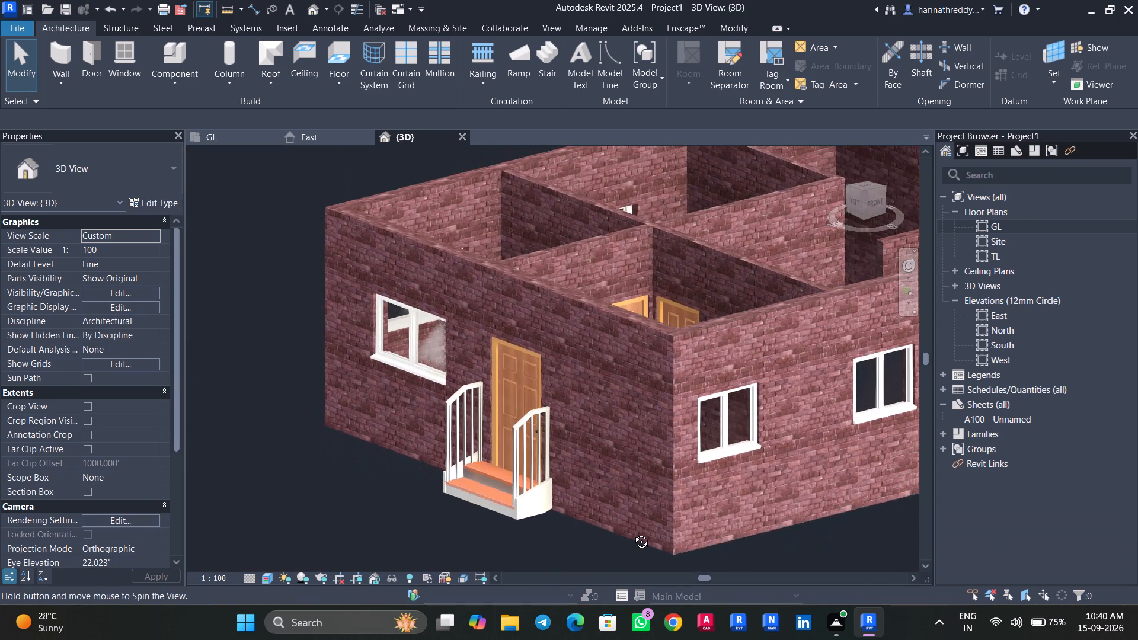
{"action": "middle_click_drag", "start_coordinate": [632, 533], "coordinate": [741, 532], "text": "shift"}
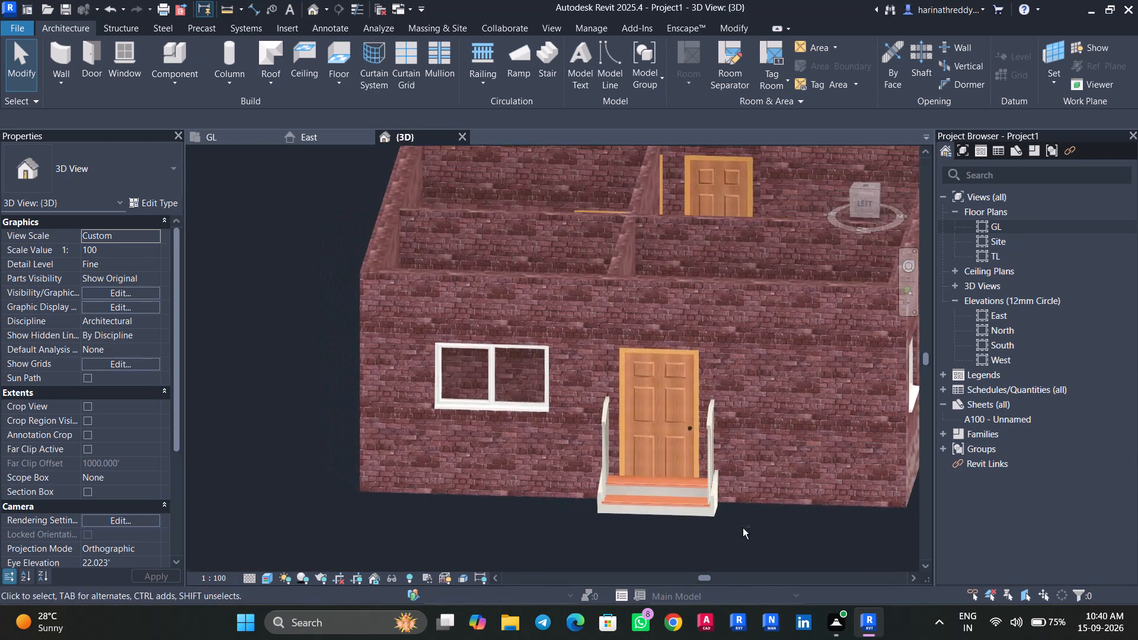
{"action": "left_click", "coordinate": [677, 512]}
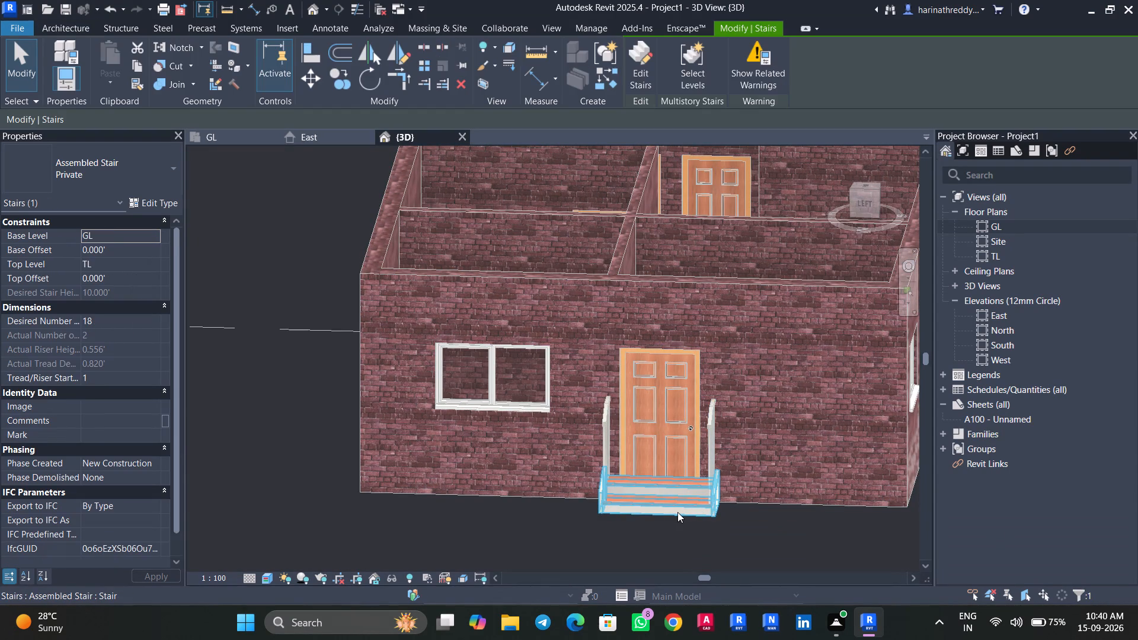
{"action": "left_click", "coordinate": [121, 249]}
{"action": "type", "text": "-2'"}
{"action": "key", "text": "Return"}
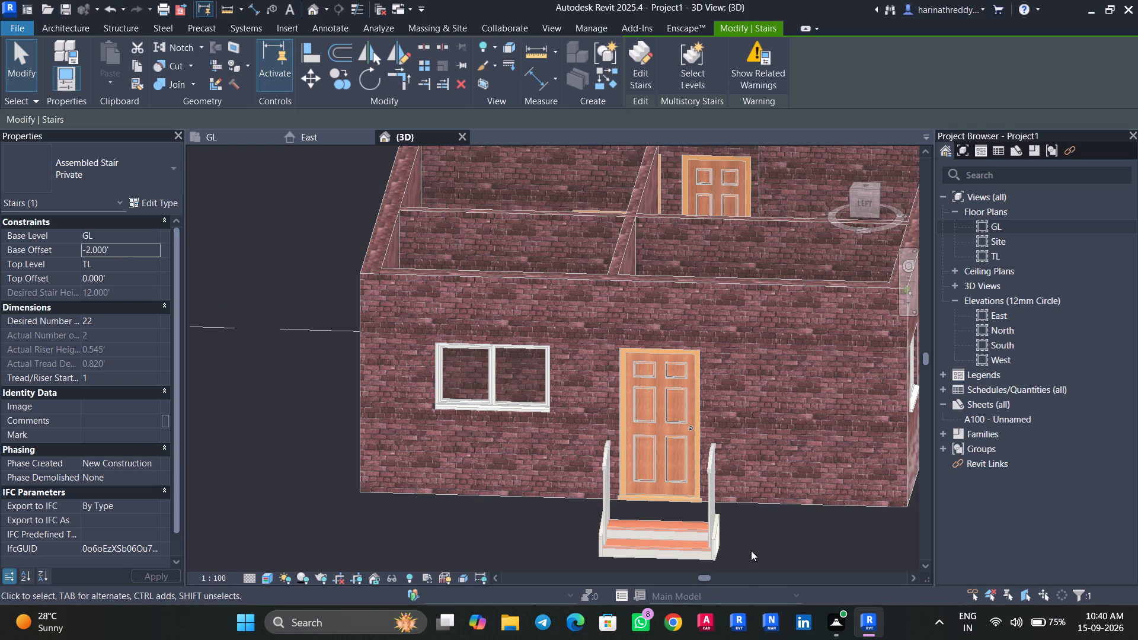
Set the entry stair's base offset to -1'.
{"action": "left_click", "coordinate": [119, 247]}
{"action": "type", "text": "-1'"}
{"action": "key", "text": "Return"}
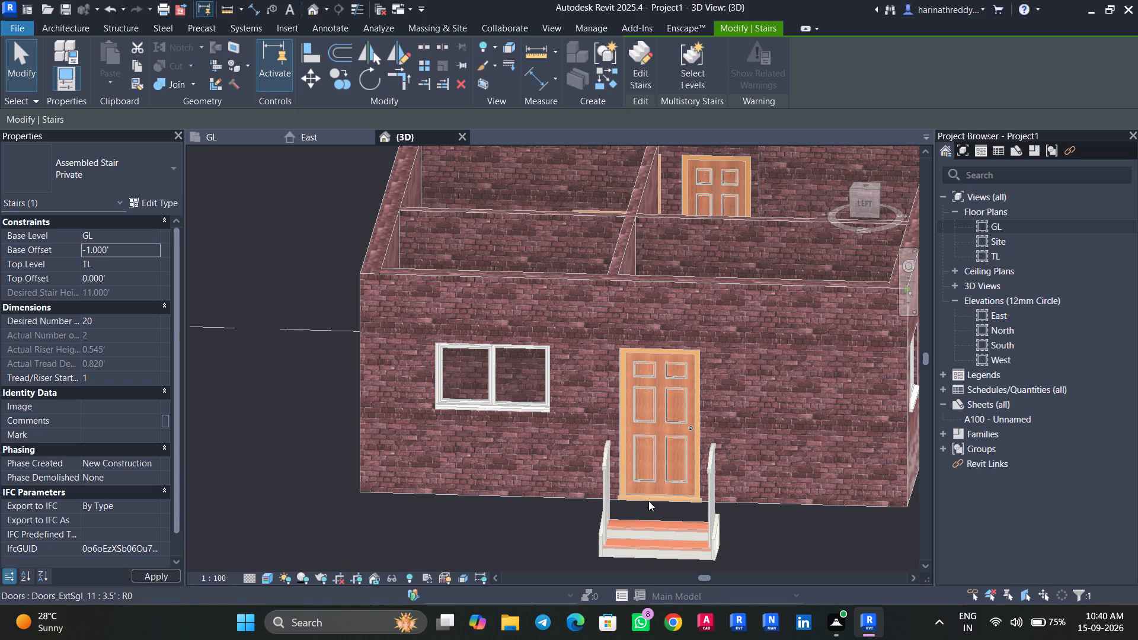
{"action": "left_click", "coordinate": [535, 546]}
Examine from several angles how the entry steps sit against the door threshold and the outer wall.
{"action": "middle_click_drag", "start_coordinate": [775, 537], "coordinate": [752, 551], "text": "shift"}
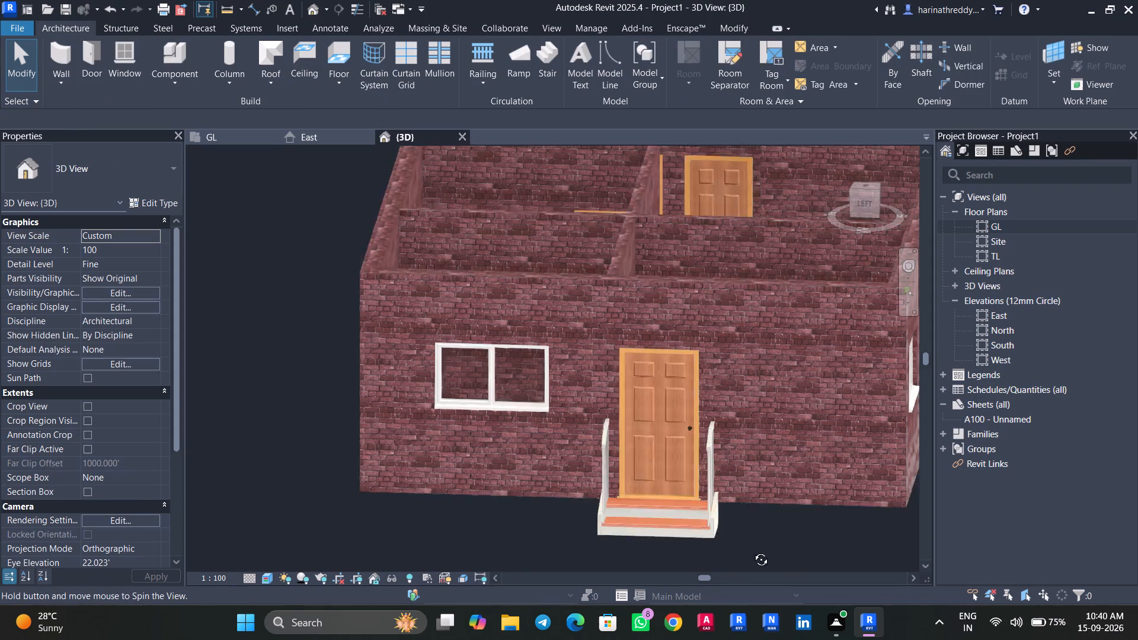
{"action": "middle_click_drag", "start_coordinate": [752, 551], "coordinate": [728, 504], "text": "shift"}
{"action": "scroll", "coordinate": [683, 533], "scroll_direction": "up", "scroll_amount": 6}
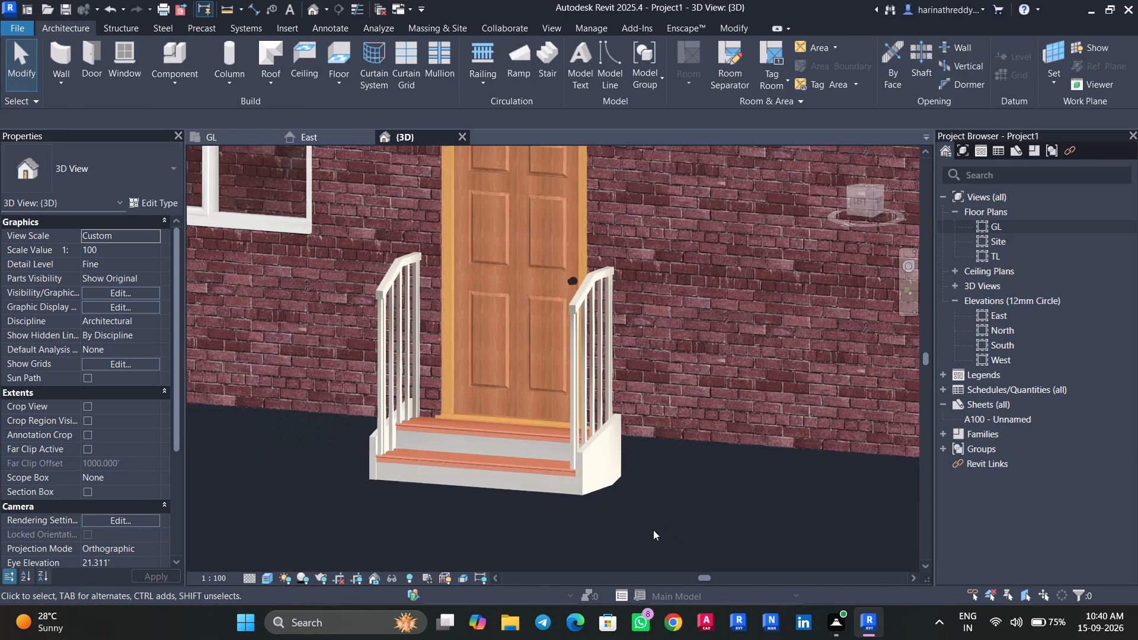
{"action": "scroll", "coordinate": [653, 530], "scroll_direction": "down", "scroll_amount": 3}
{"action": "middle_click_drag", "start_coordinate": [652, 529], "coordinate": [714, 572]}
{"action": "scroll", "coordinate": [454, 521], "scroll_direction": "down", "scroll_amount": 2}
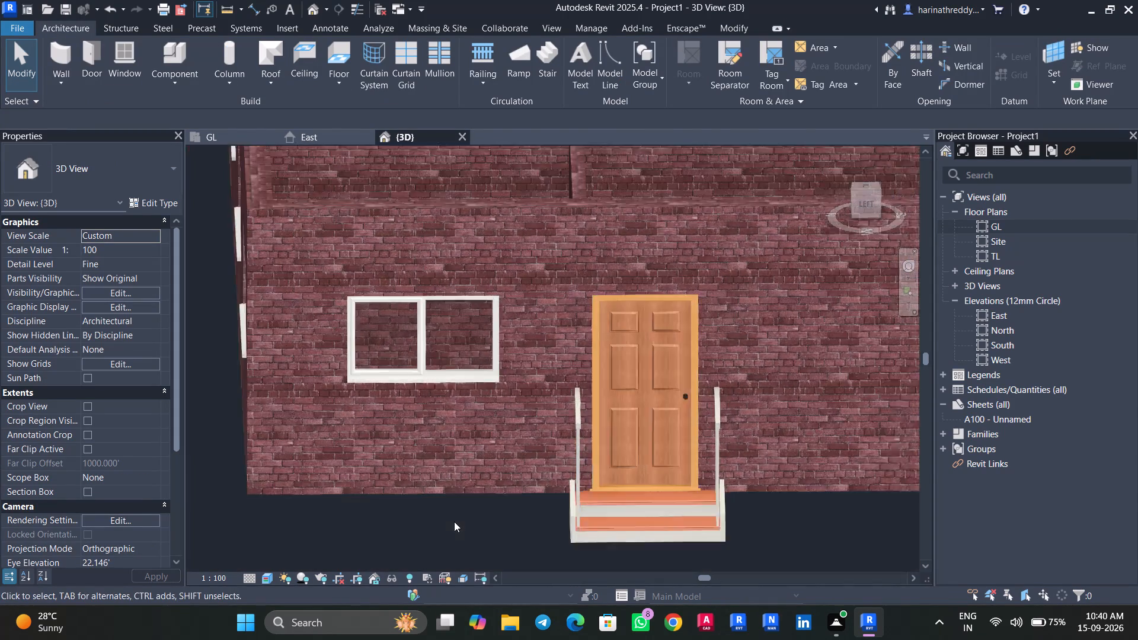
{"action": "scroll", "coordinate": [454, 521], "scroll_direction": "down", "scroll_amount": 2}
{"action": "scroll", "coordinate": [454, 521], "scroll_direction": "up", "scroll_amount": 1}
{"action": "scroll", "coordinate": [454, 521], "scroll_direction": "down", "scroll_amount": 2}
{"action": "middle_click_drag", "start_coordinate": [459, 521], "coordinate": [559, 517], "text": "shift"}
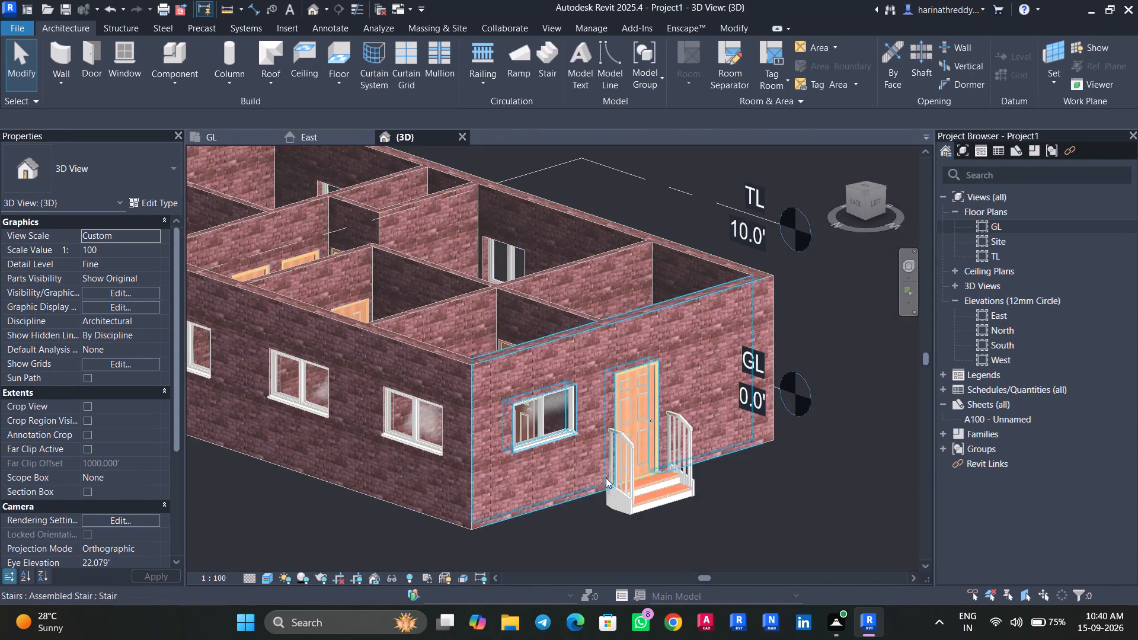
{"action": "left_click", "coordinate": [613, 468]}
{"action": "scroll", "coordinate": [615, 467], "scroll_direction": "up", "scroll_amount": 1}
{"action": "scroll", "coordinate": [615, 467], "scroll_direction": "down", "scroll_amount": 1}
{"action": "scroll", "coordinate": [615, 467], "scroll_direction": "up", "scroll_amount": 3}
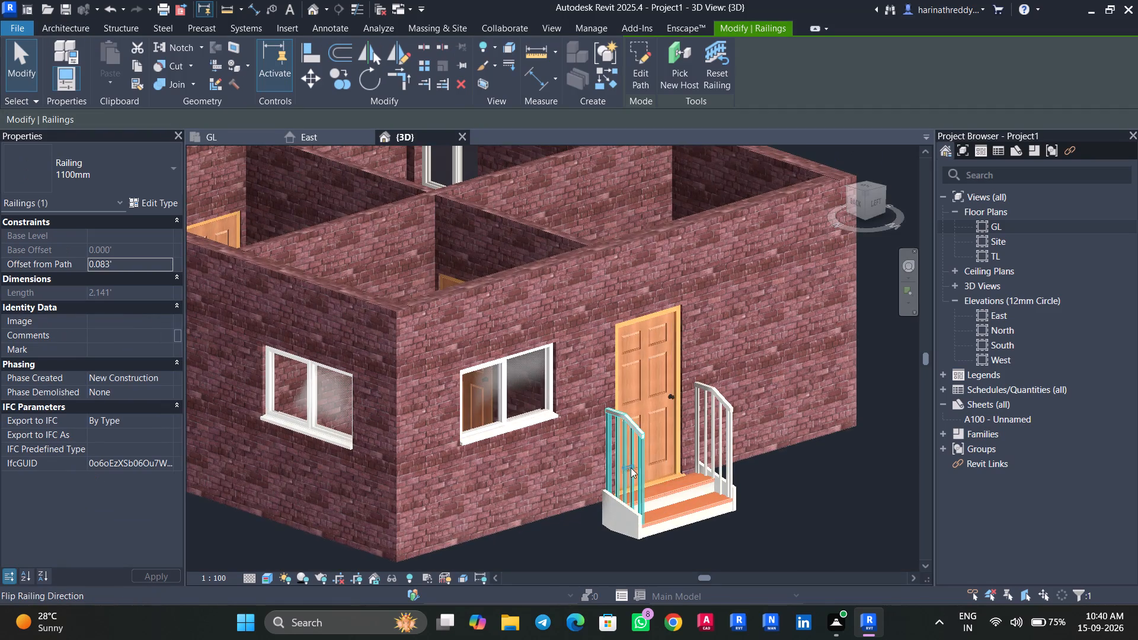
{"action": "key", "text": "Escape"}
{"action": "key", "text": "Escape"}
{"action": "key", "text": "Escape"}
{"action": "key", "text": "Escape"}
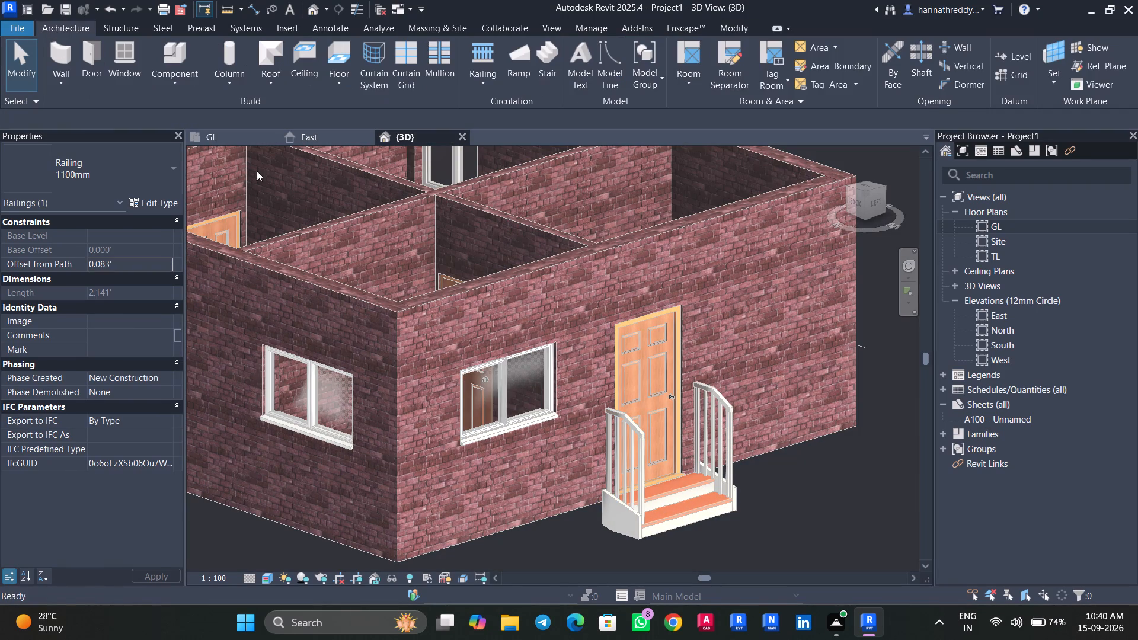
Delete the railings on both sides of the entry steps.
{"action": "left_click", "coordinate": [238, 135]}
{"action": "scroll", "coordinate": [417, 408], "scroll_direction": "down", "scroll_amount": 8}
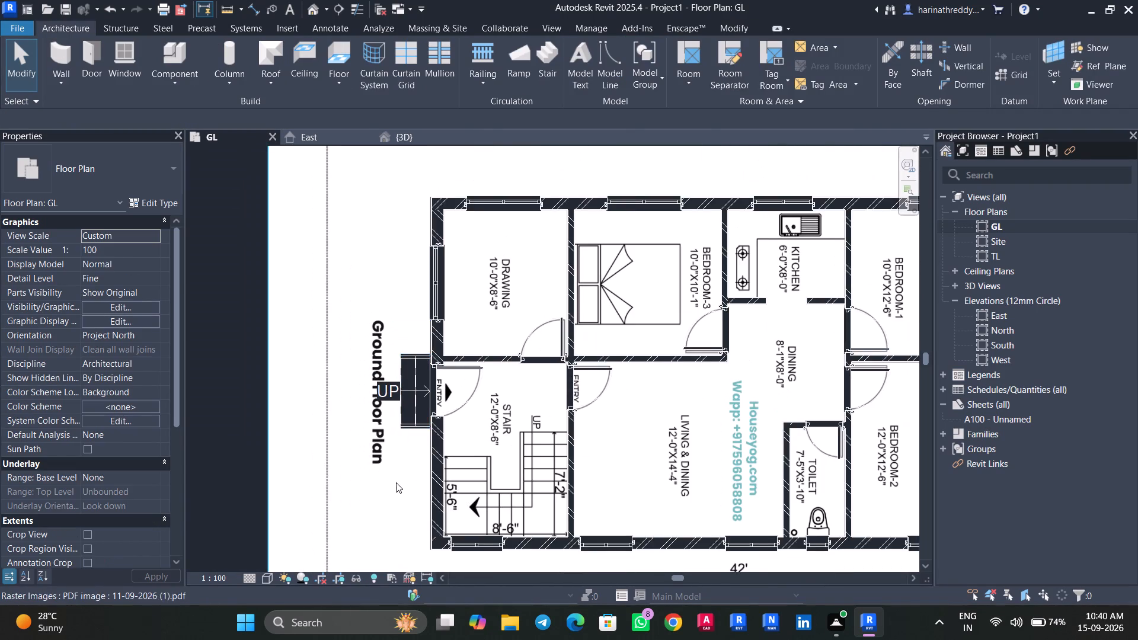
{"action": "middle_click_drag", "start_coordinate": [396, 482], "coordinate": [401, 463]}
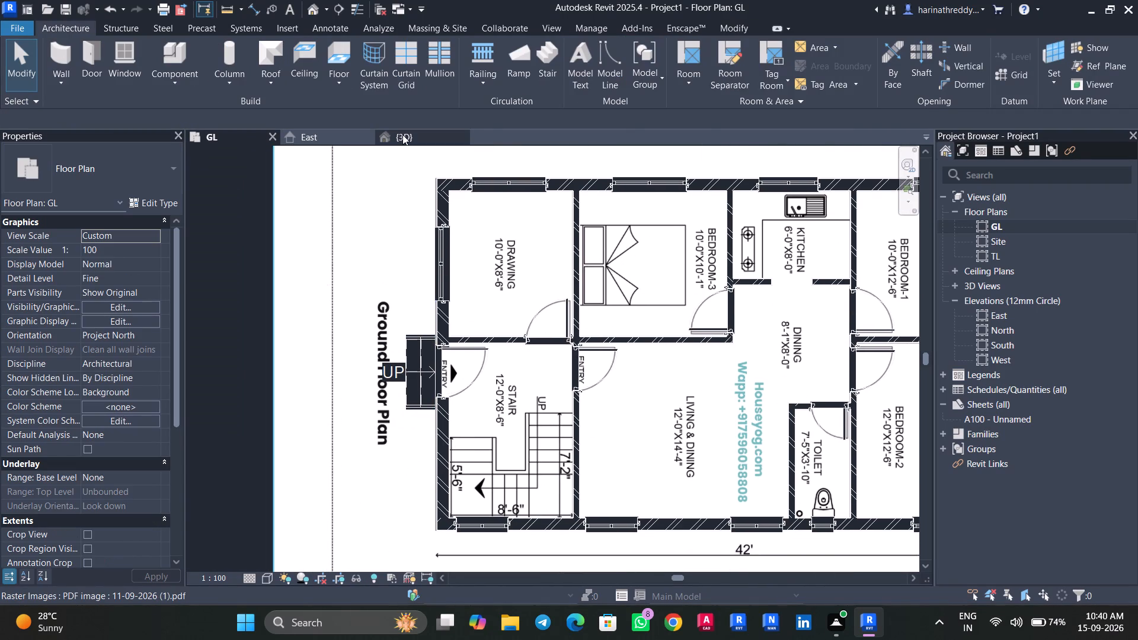
{"action": "left_click", "coordinate": [402, 135]}
{"action": "left_click", "coordinate": [625, 442]}
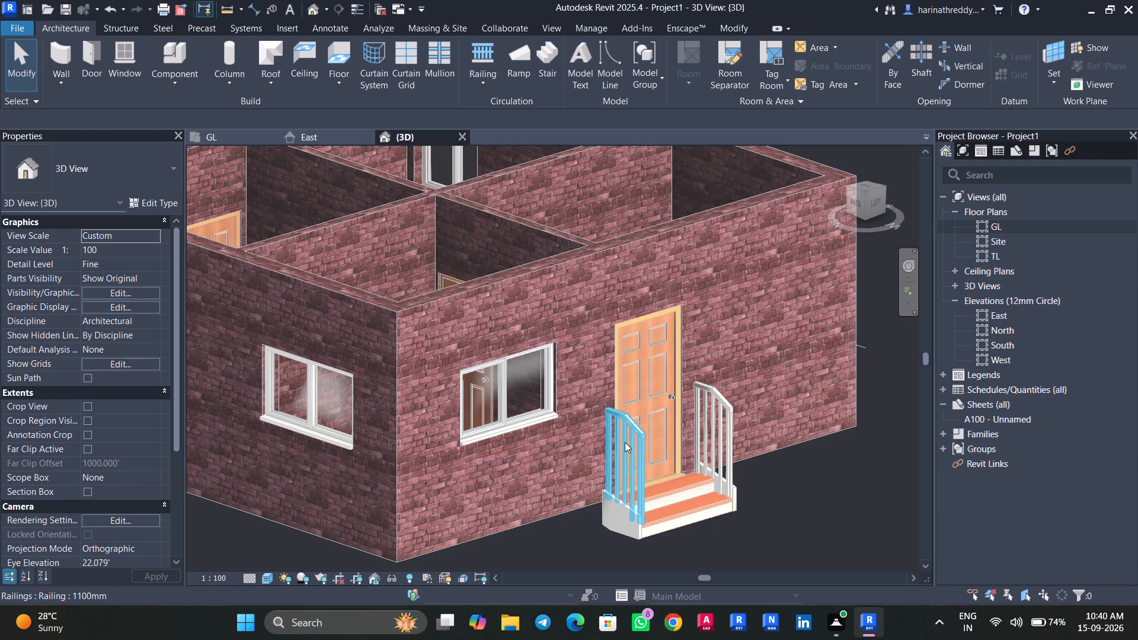
{"action": "key", "text": "Delete"}
{"action": "left_click", "coordinate": [712, 434]}
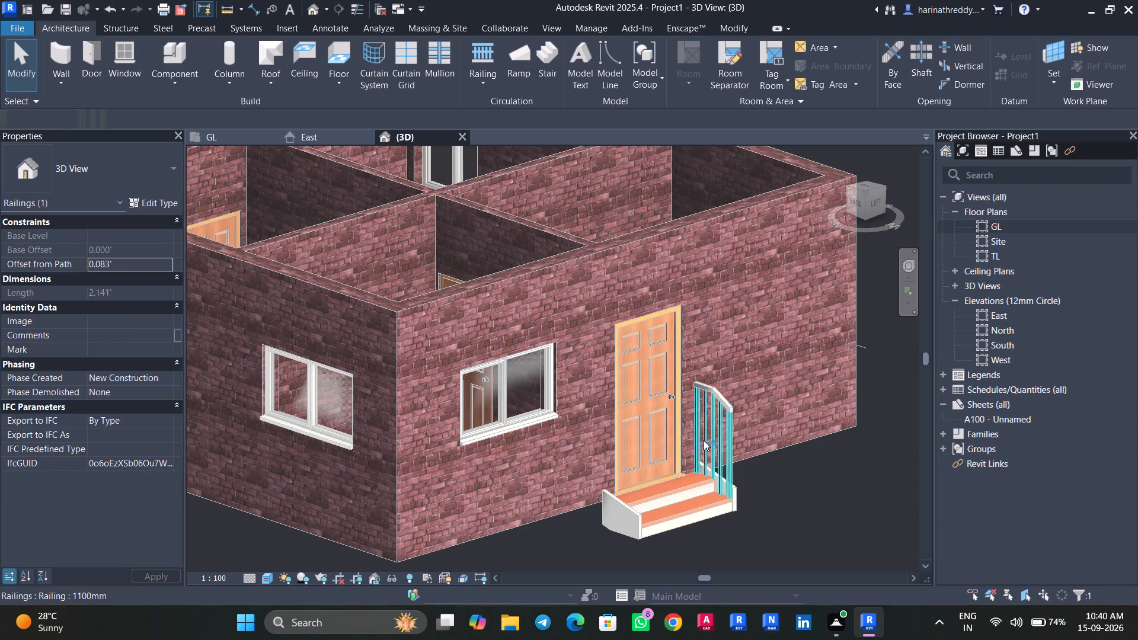
{"action": "key", "text": "Delete"}
Save the project in the Downloads folder as INTERSHIP PROJECT 5.
{"action": "scroll", "coordinate": [808, 482], "scroll_direction": "down", "scroll_amount": 3}
{"action": "middle_click_drag", "start_coordinate": [793, 504], "coordinate": [736, 463]}
{"action": "key", "text": "ctrl+s"}
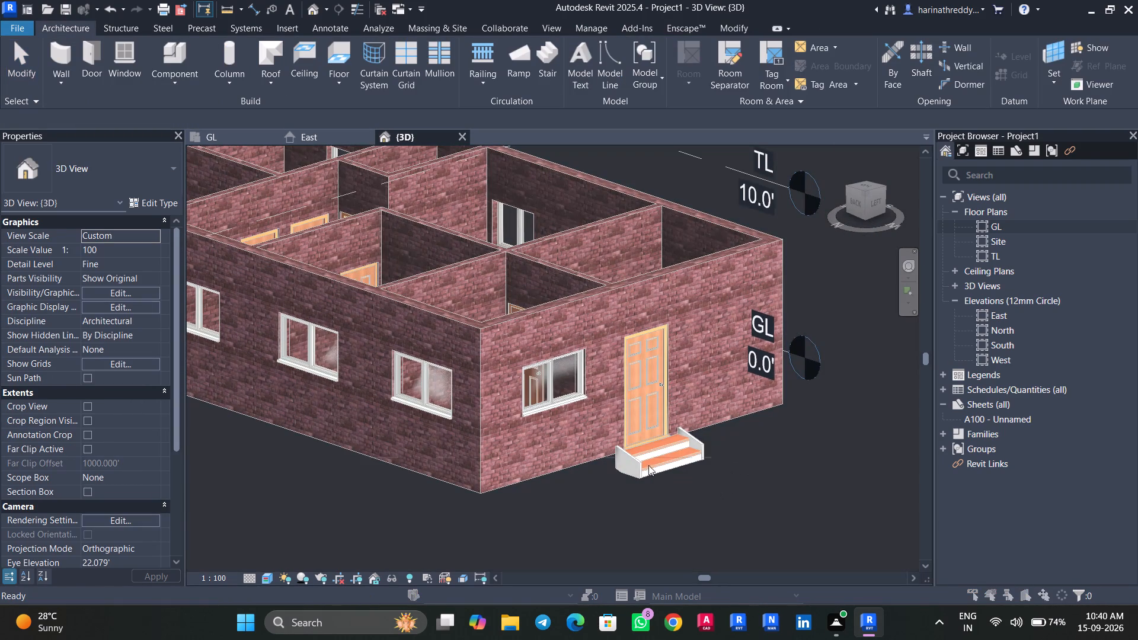
{"action": "left_click", "coordinate": [328, 387]}
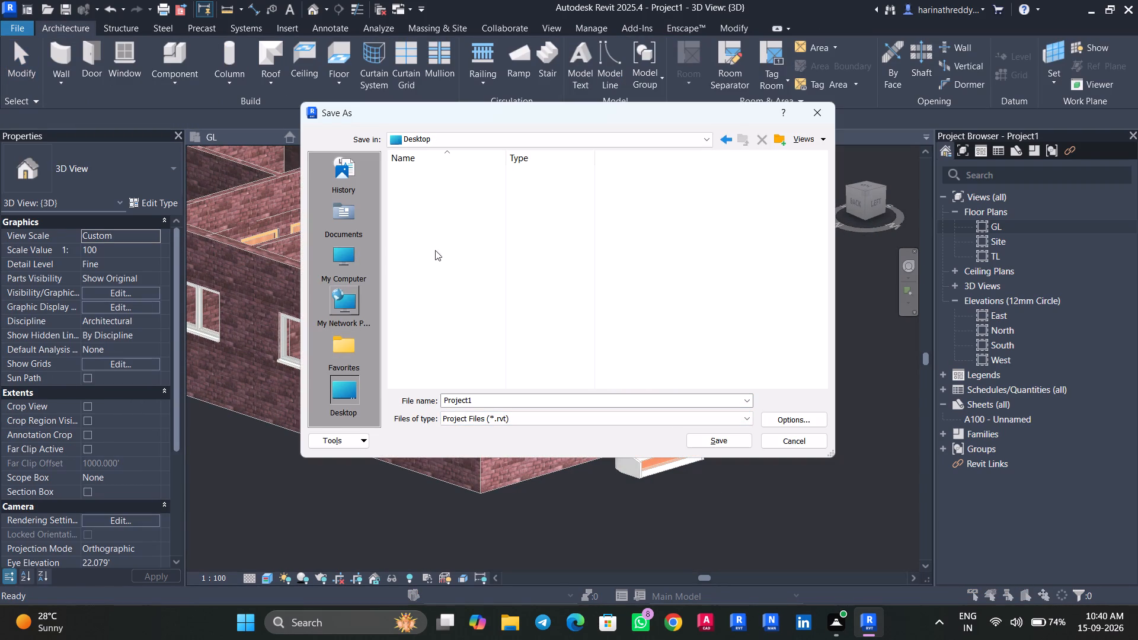
{"action": "double_click", "coordinate": [450, 251]}
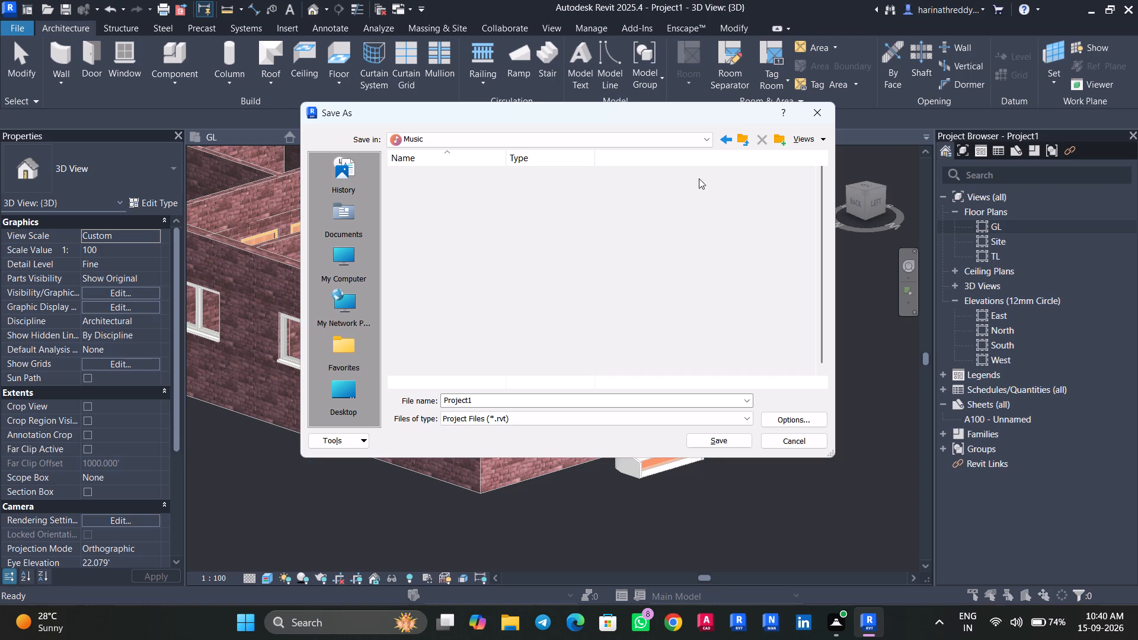
{"action": "left_click", "coordinate": [723, 141]}
{"action": "double_click", "coordinate": [430, 247]}
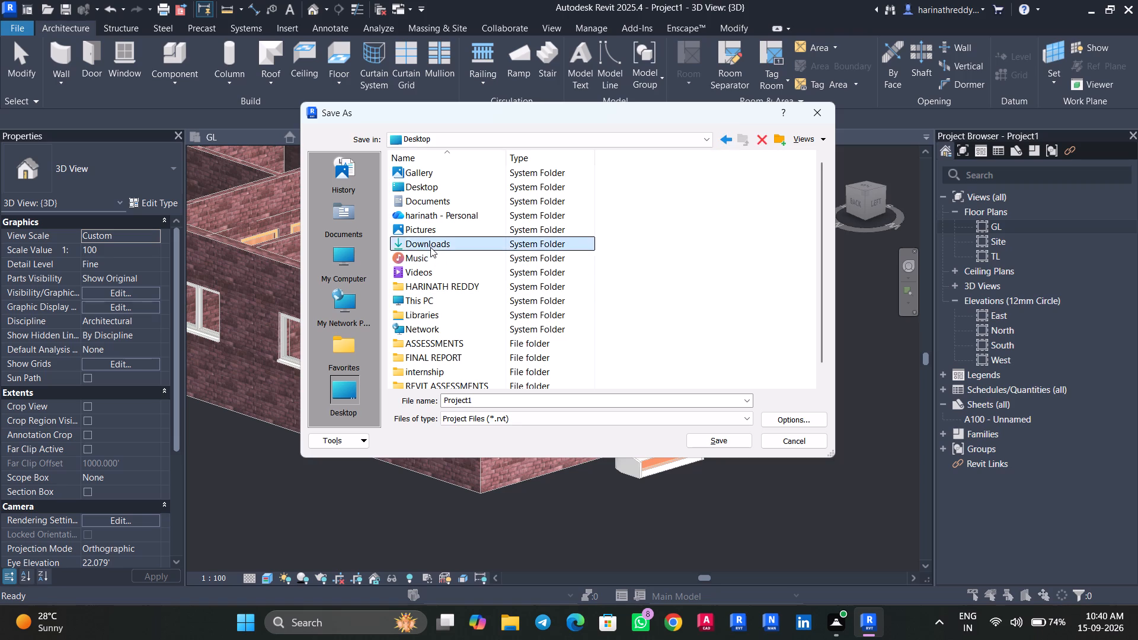
{"action": "left_click", "coordinate": [499, 408]}
{"action": "left_click", "coordinate": [497, 399]}
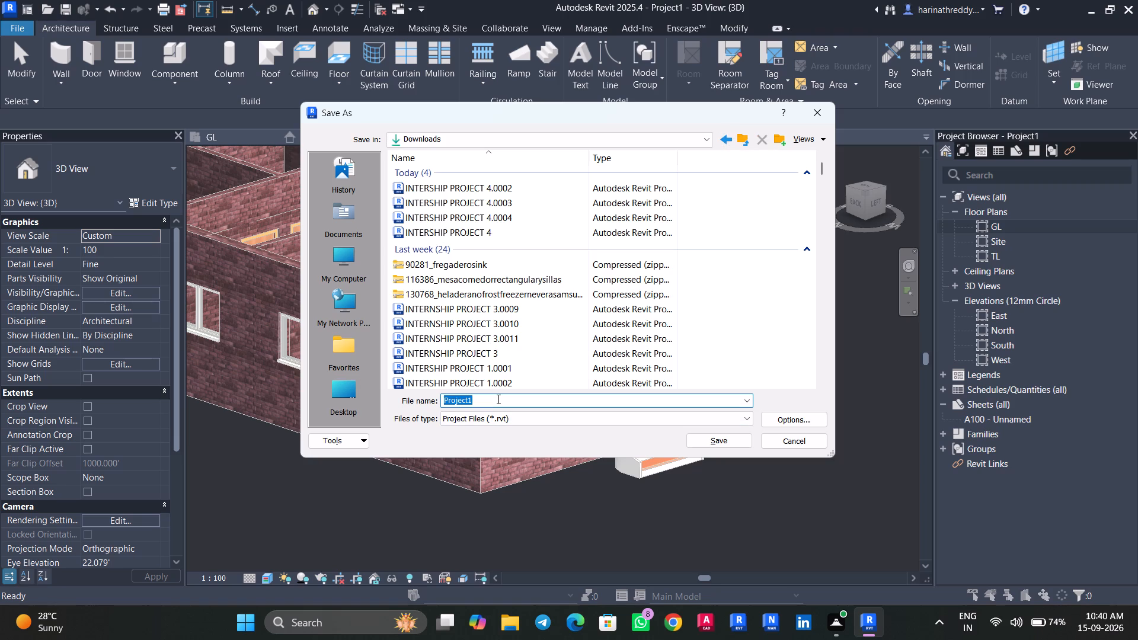
{"action": "type", "text": "INTERSHIP PROJECT"}
{"action": "key", "text": "space"}
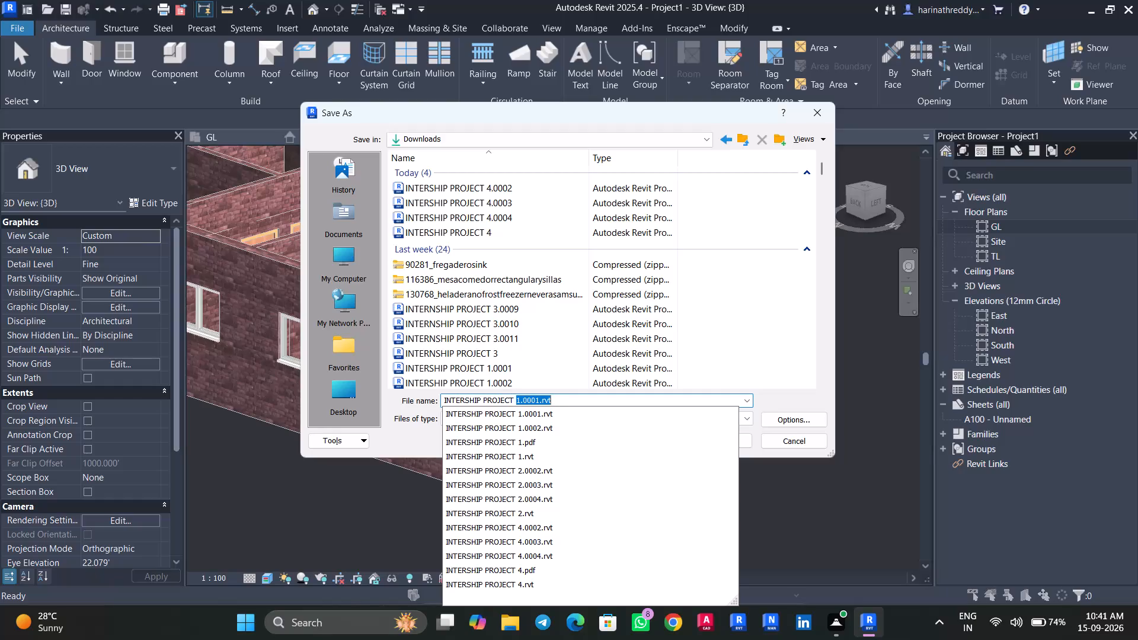
{"action": "key", "text": "5"}
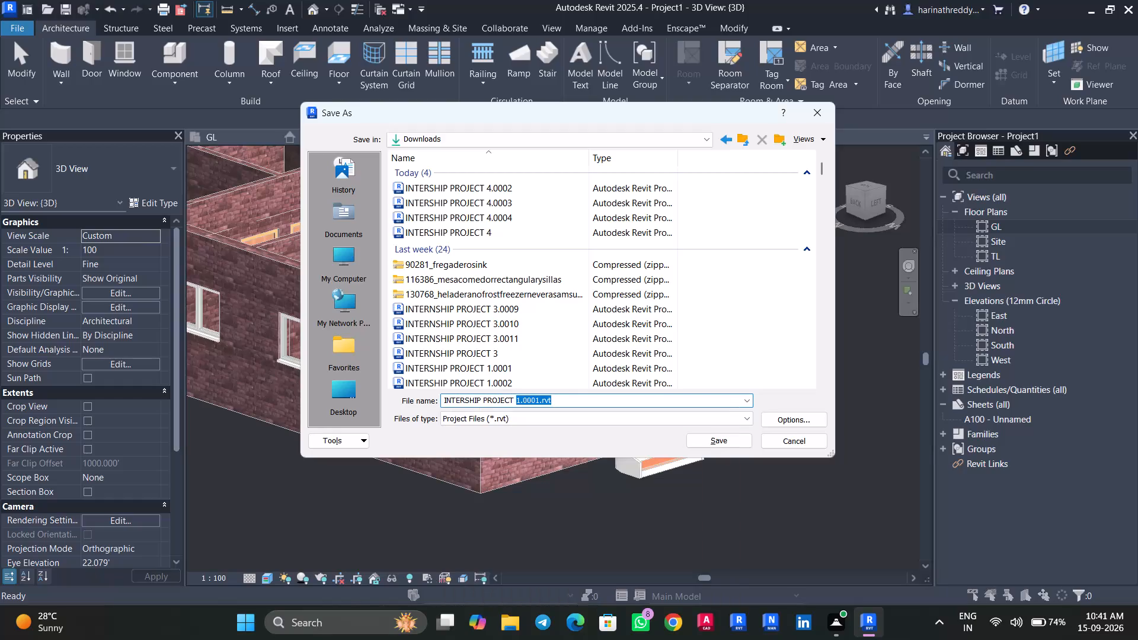
{"action": "left_click", "coordinate": [741, 441]}
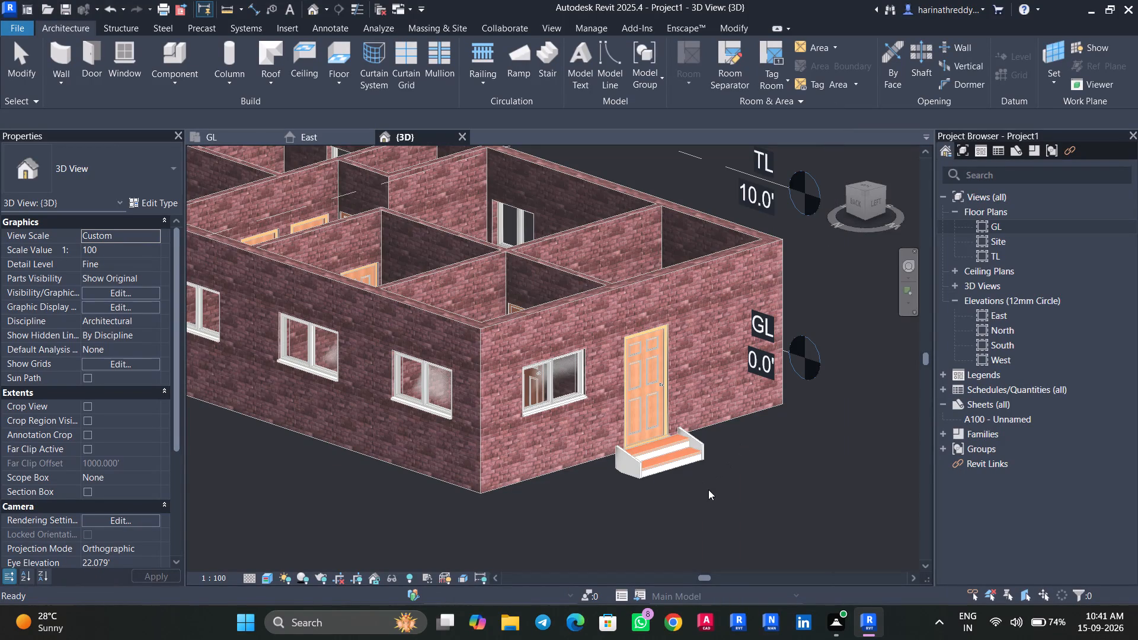
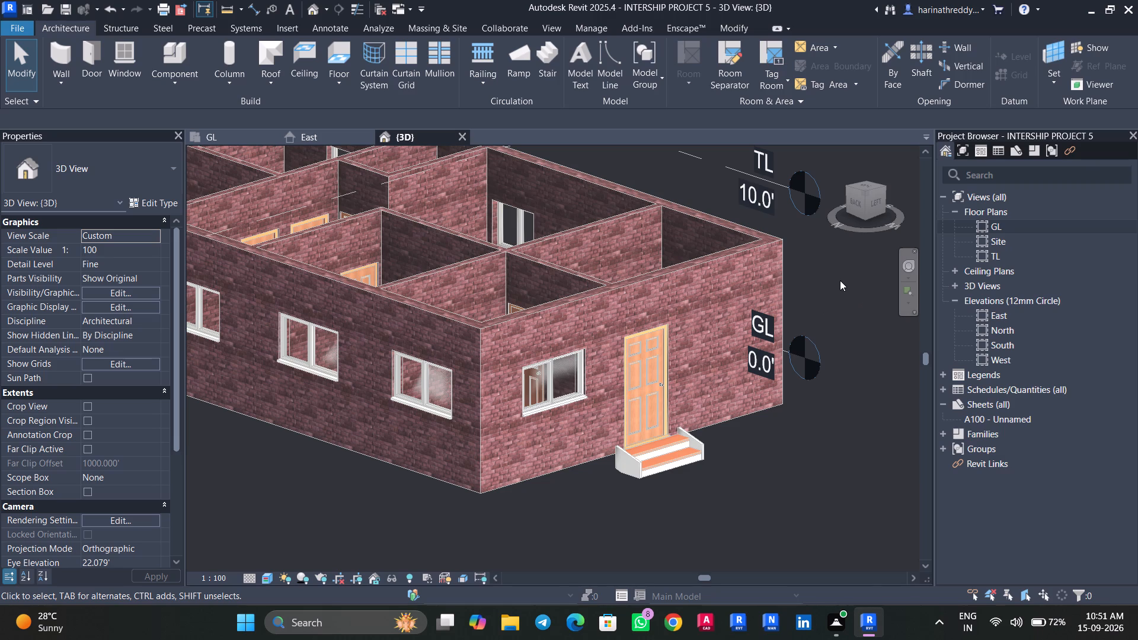
Open the GL floor plan at the internal stair area.
{"action": "scroll", "coordinate": [727, 431], "scroll_direction": "down", "scroll_amount": 6}
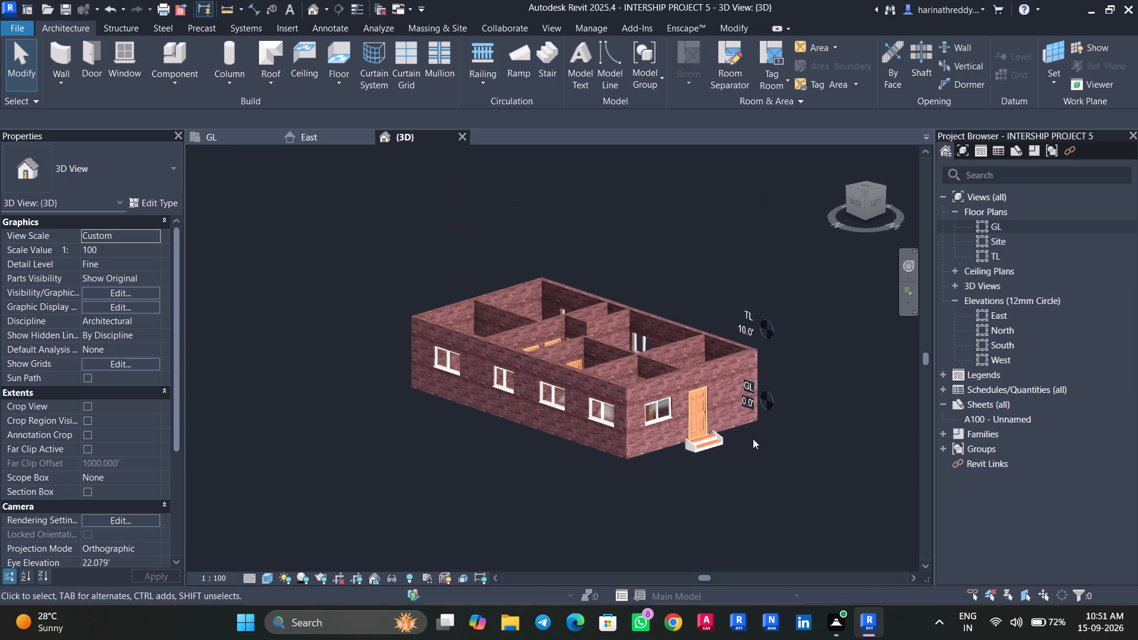
{"action": "middle_click_drag", "start_coordinate": [756, 459], "coordinate": [772, 444]}
{"action": "double_click", "coordinate": [990, 227]}
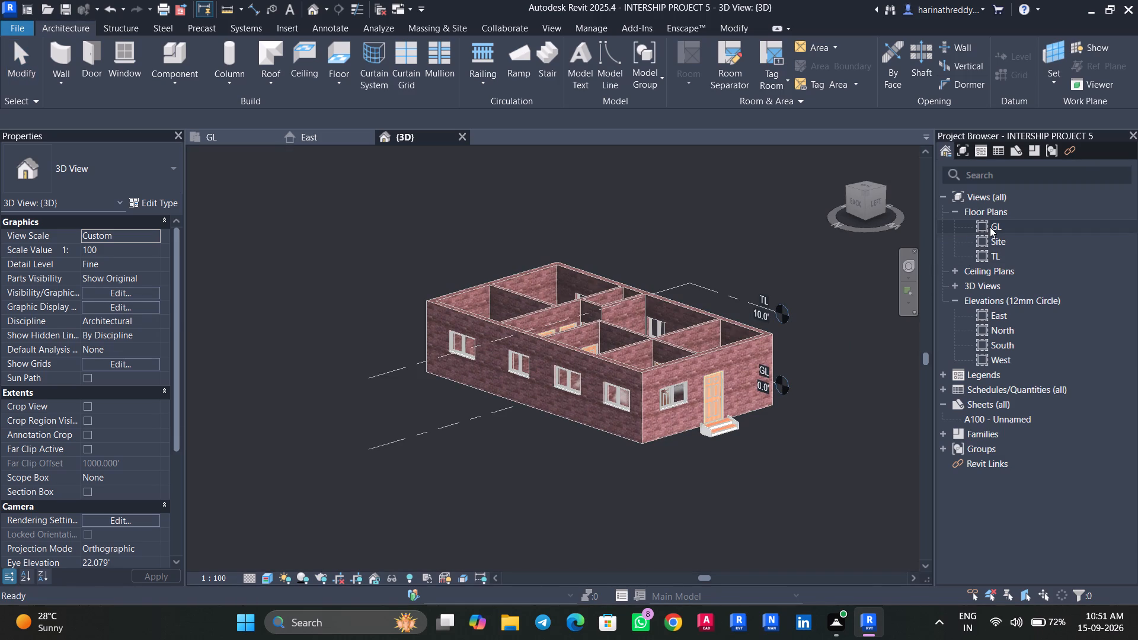
{"action": "middle_click_drag", "start_coordinate": [493, 424], "coordinate": [474, 412]}
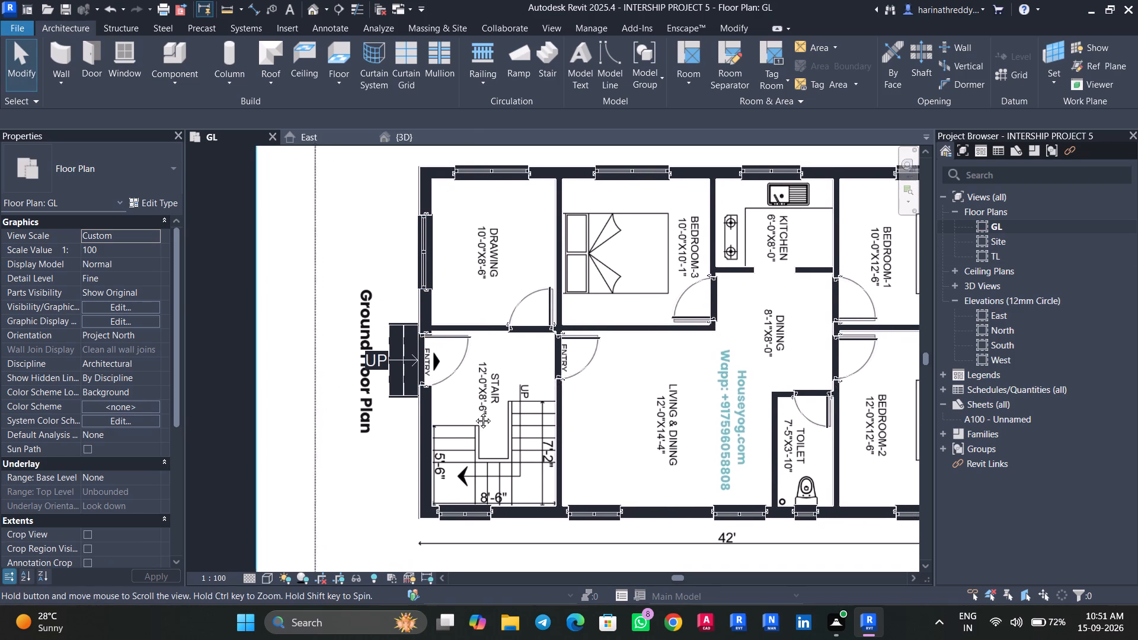
{"action": "middle_click_drag", "start_coordinate": [474, 412], "coordinate": [368, 402]}
{"action": "scroll", "coordinate": [381, 441], "scroll_direction": "up", "scroll_amount": 3}
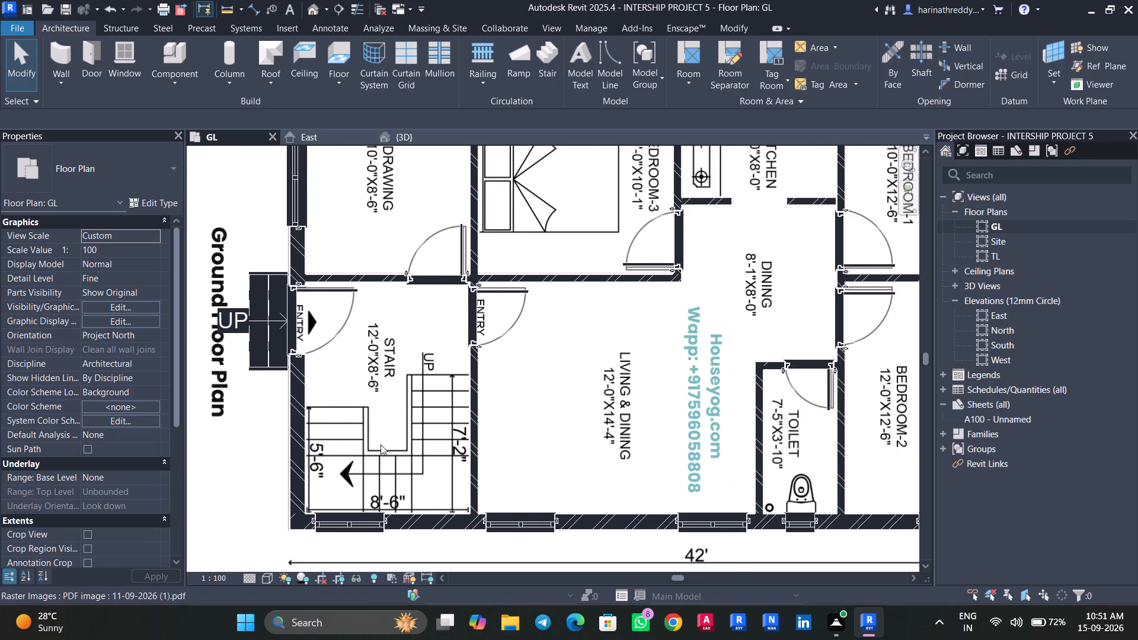
{"action": "scroll", "coordinate": [382, 455], "scroll_direction": "up", "scroll_amount": 1}
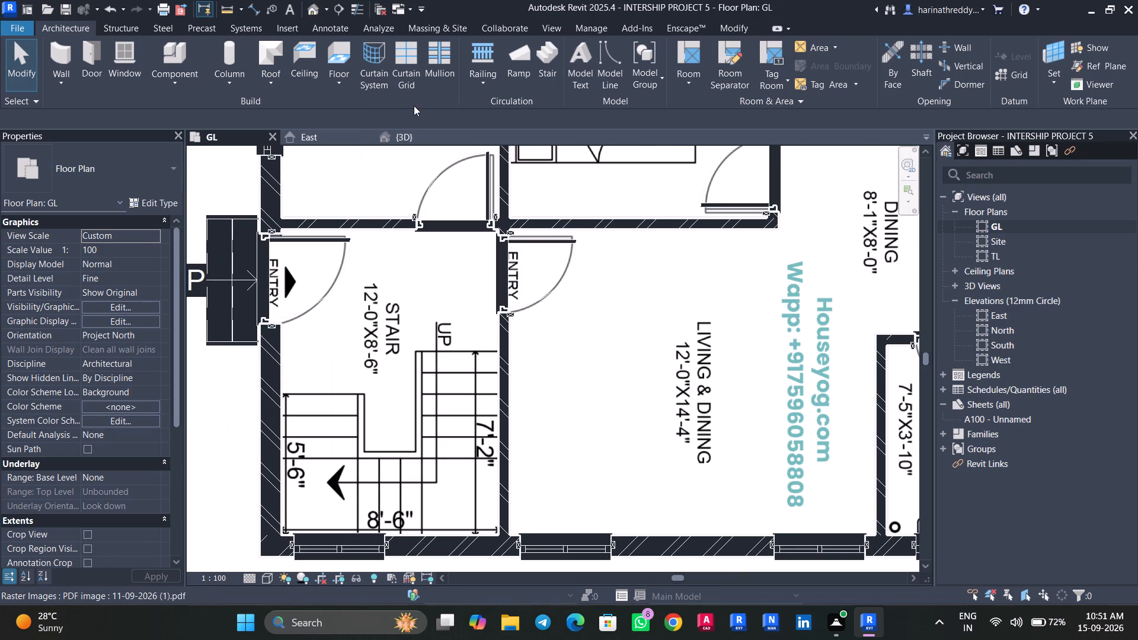
Start a sketched stair run and trace its U-shaped inner boundary on the plan, with sides about 2.25', 2' and 3.9'.
{"action": "left_click", "coordinate": [548, 79]}
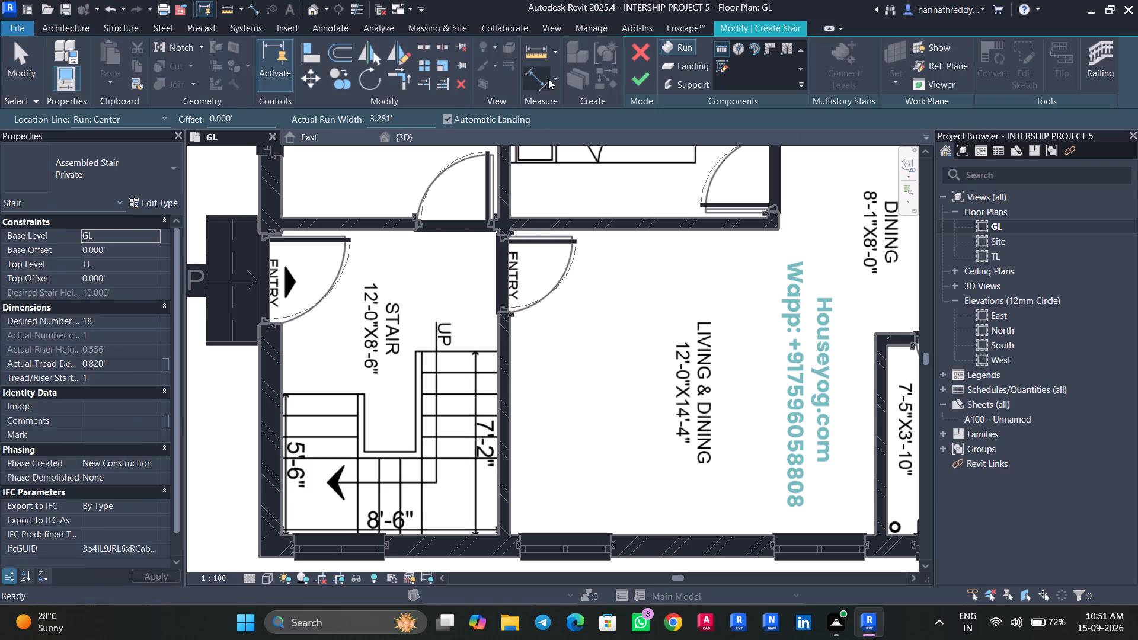
{"action": "left_click", "coordinate": [717, 68]}
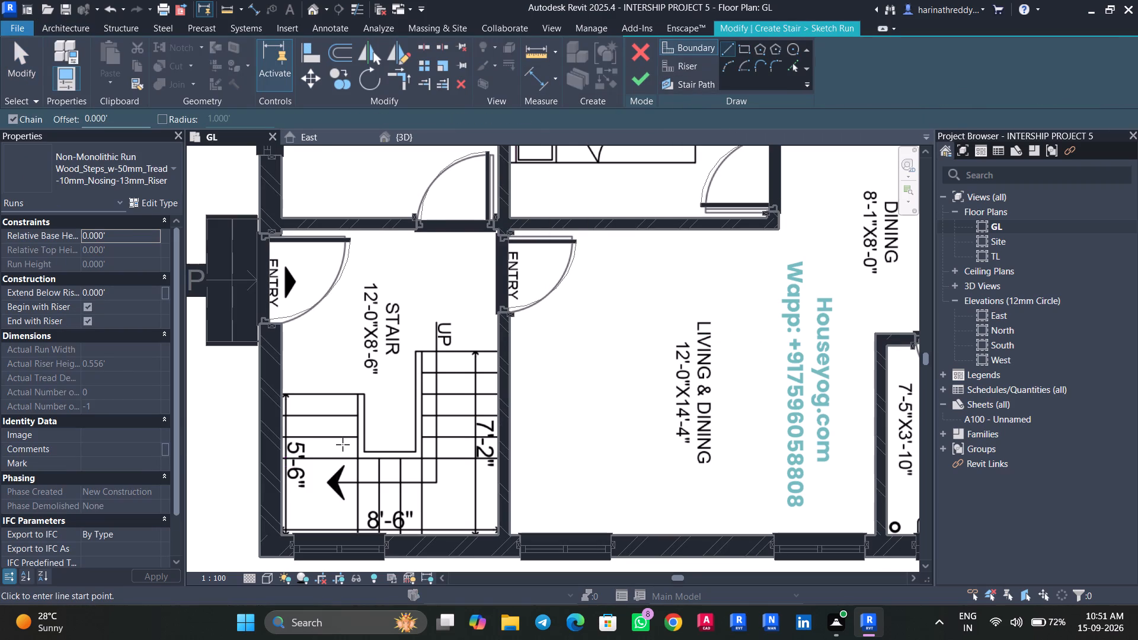
{"action": "scroll", "coordinate": [342, 444], "scroll_direction": "up", "scroll_amount": 1}
{"action": "scroll", "coordinate": [342, 444], "scroll_direction": "down", "scroll_amount": 1}
{"action": "scroll", "coordinate": [342, 444], "scroll_direction": "up", "scroll_amount": 4}
{"action": "scroll", "coordinate": [381, 359], "scroll_direction": "up", "scroll_amount": 1}
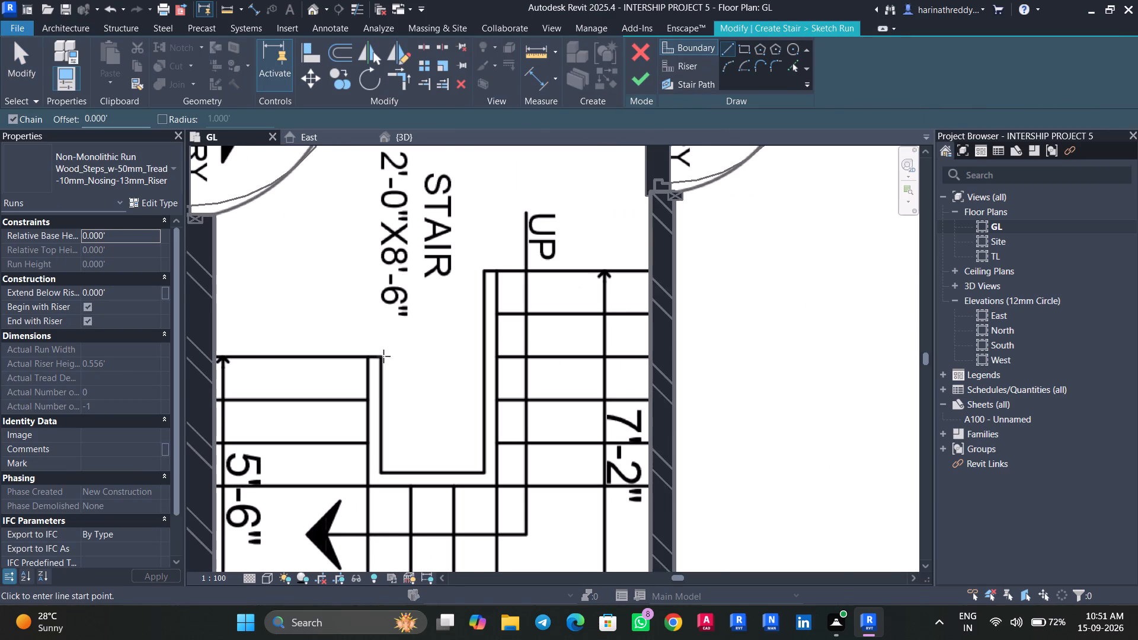
{"action": "scroll", "coordinate": [383, 356], "scroll_direction": "up", "scroll_amount": 5}
{"action": "left_click", "coordinate": [379, 357]}
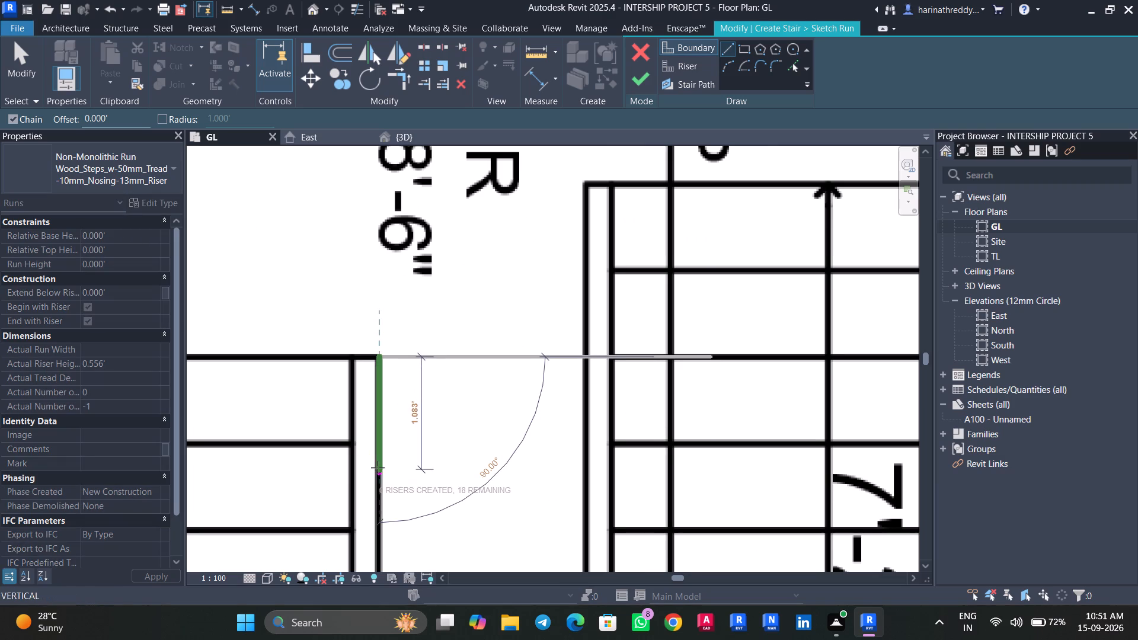
{"action": "middle_click_drag", "start_coordinate": [378, 468], "coordinate": [423, 252]}
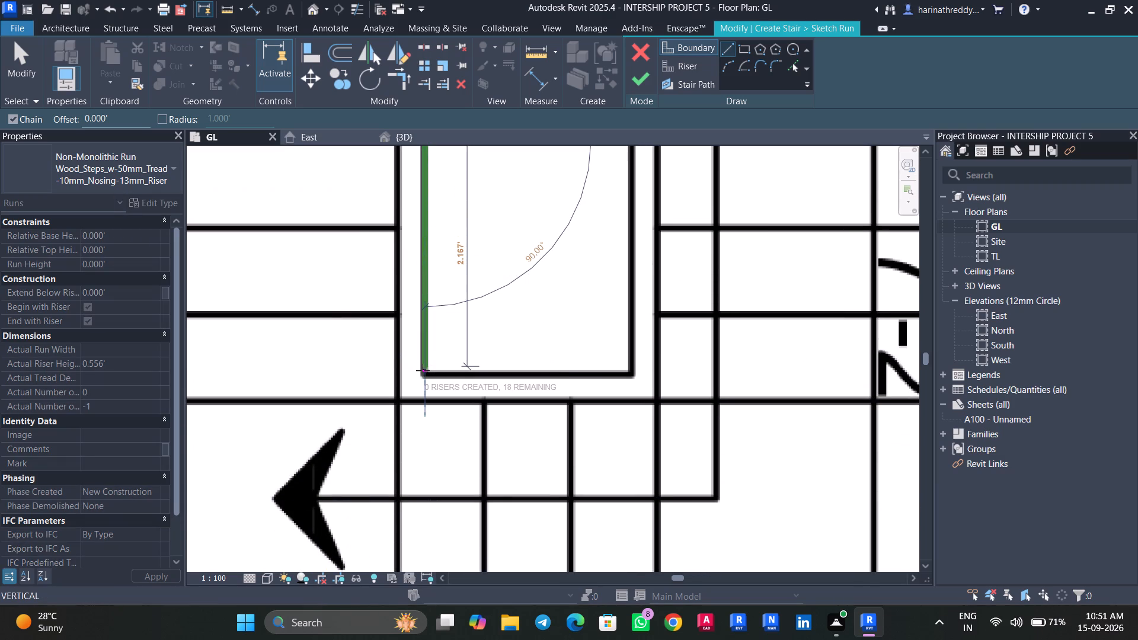
{"action": "left_click", "coordinate": [425, 373]}
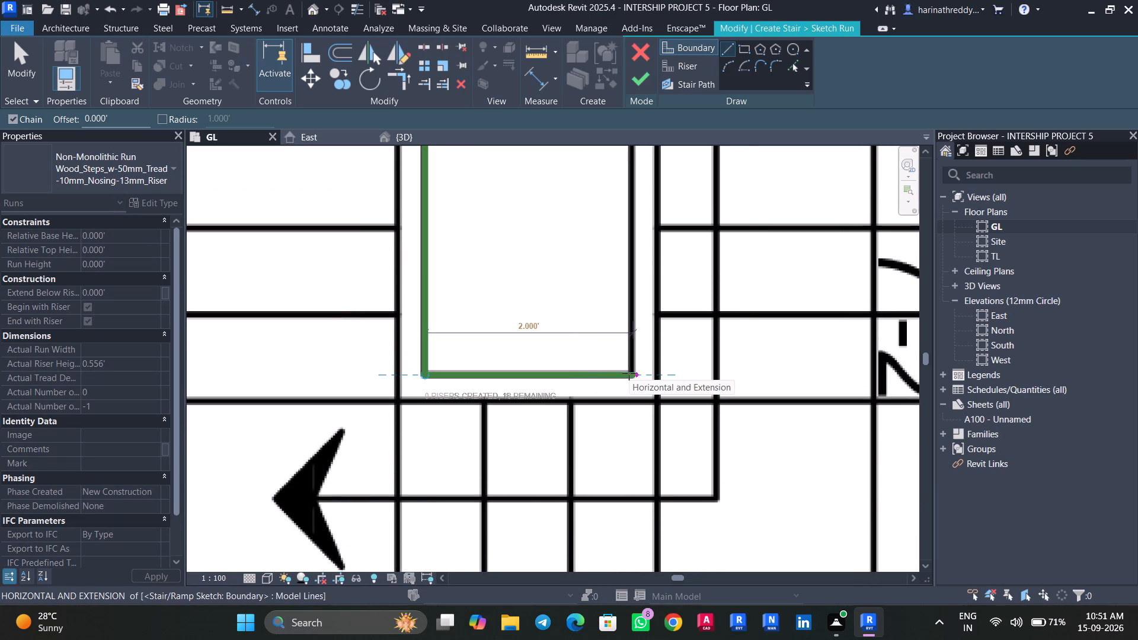
{"action": "left_click", "coordinate": [629, 373]}
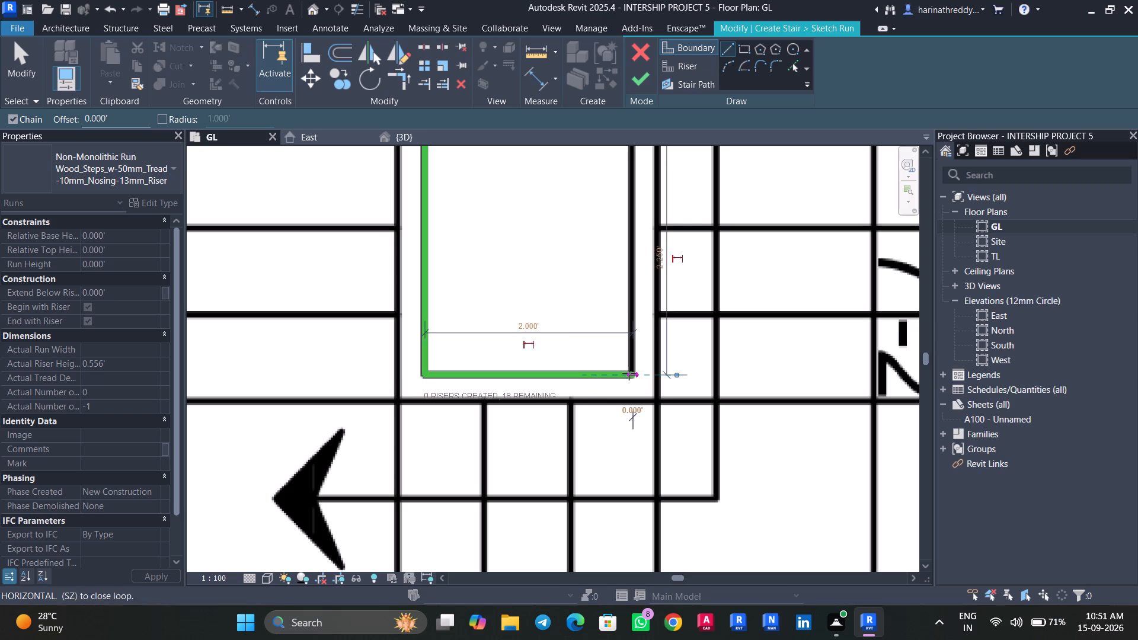
{"action": "middle_click_drag", "start_coordinate": [620, 308], "coordinate": [638, 487]}
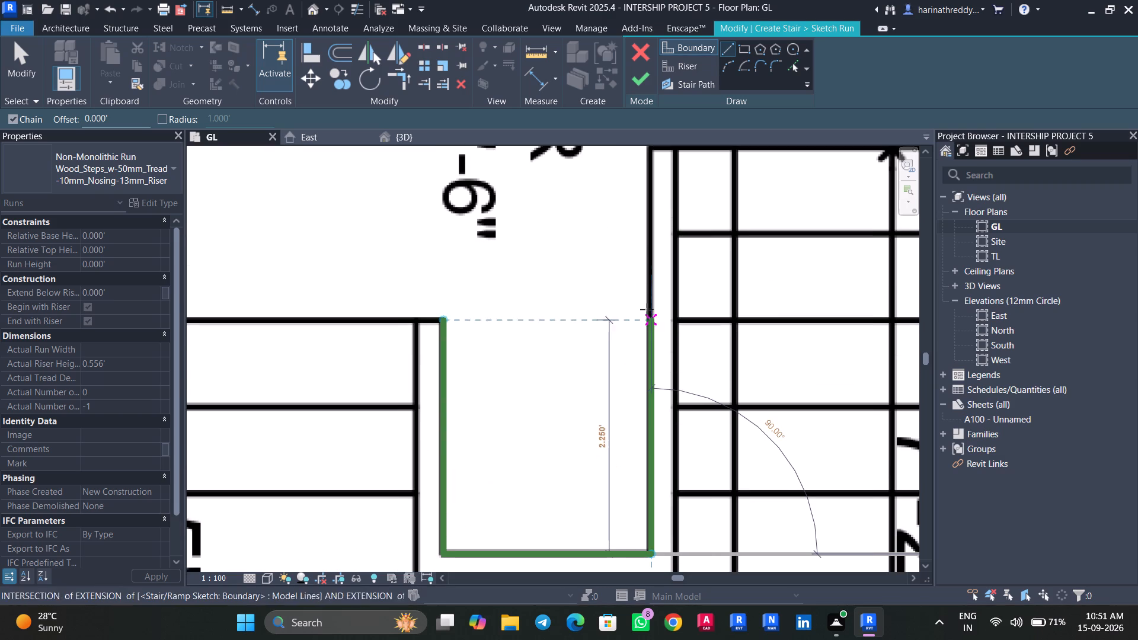
{"action": "middle_click_drag", "start_coordinate": [641, 257], "coordinate": [683, 433]}
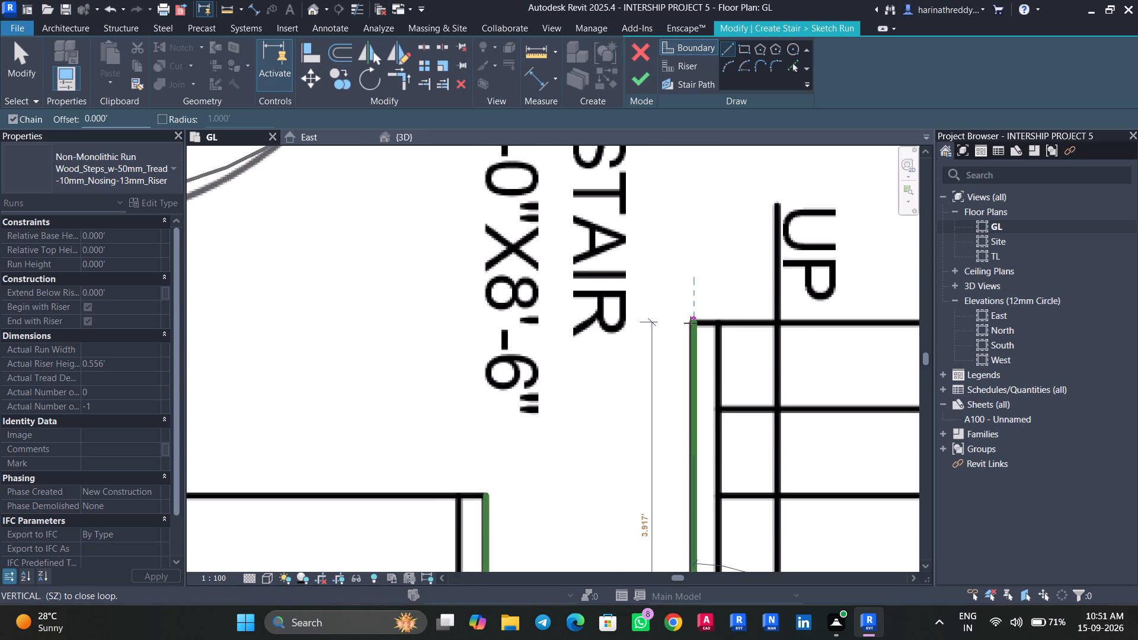
{"action": "left_click", "coordinate": [691, 324]}
{"action": "key", "text": "Escape"}
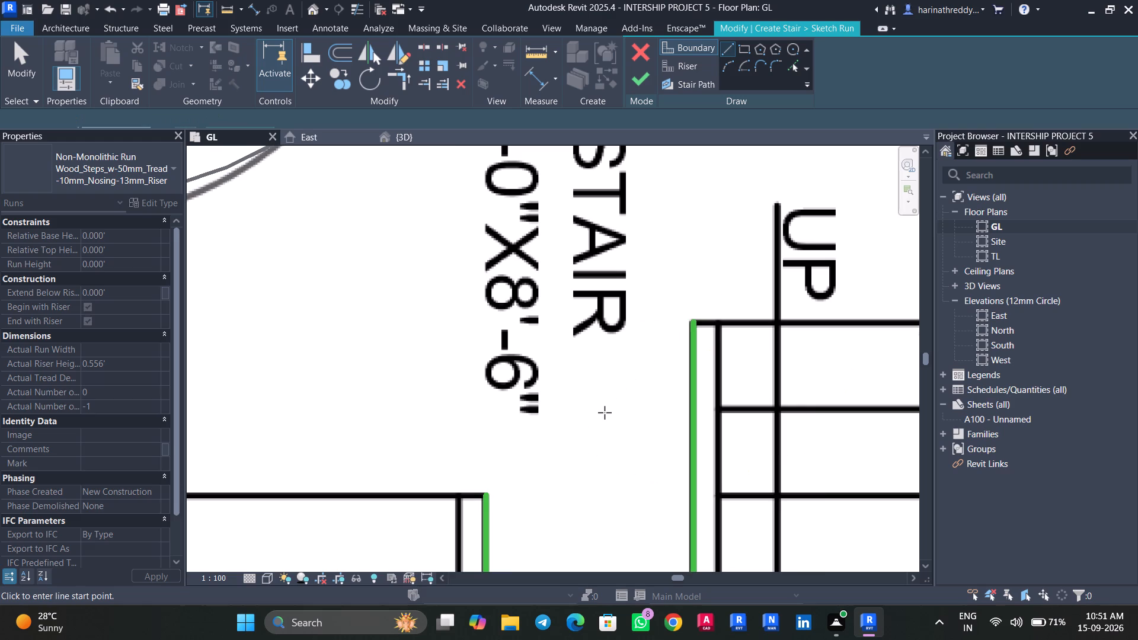
Sketch the run's outer boundary along the room's wall faces, from the top of the 5'-6" flight around to the start of the 7'-2" flight.
{"action": "scroll", "coordinate": [608, 415], "scroll_direction": "down", "scroll_amount": 7}
{"action": "middle_click_drag", "start_coordinate": [597, 431], "coordinate": [686, 243]}
{"action": "scroll", "coordinate": [520, 268], "scroll_direction": "up", "scroll_amount": 4}
{"action": "scroll", "coordinate": [520, 268], "scroll_direction": "down", "scroll_amount": 1}
{"action": "scroll", "coordinate": [521, 268], "scroll_direction": "up", "scroll_amount": 5}
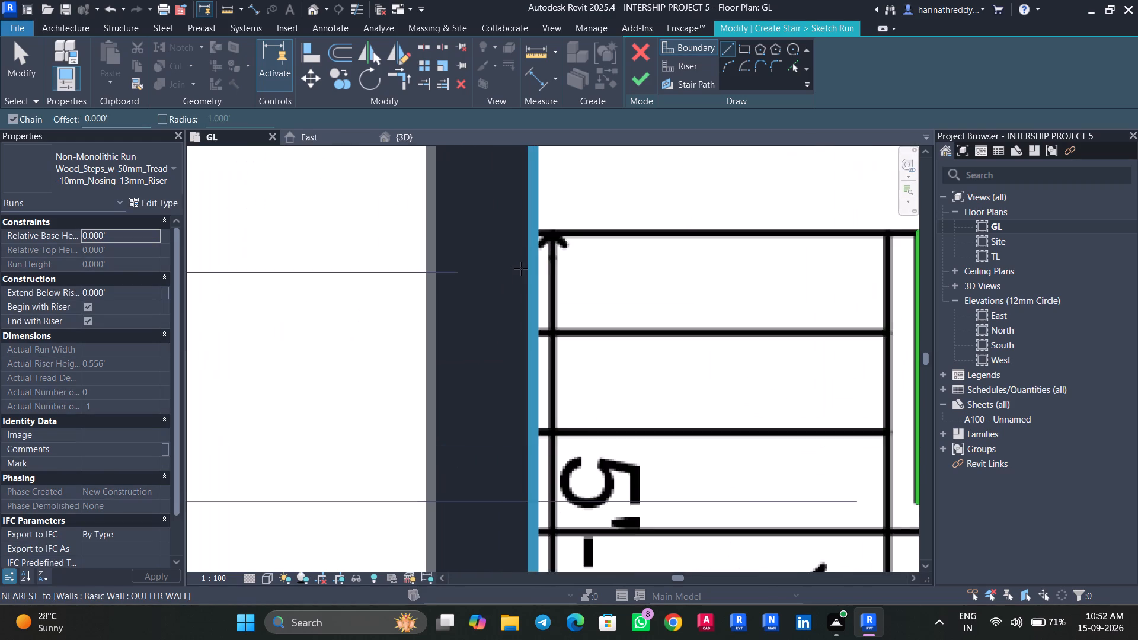
{"action": "scroll", "coordinate": [525, 268], "scroll_direction": "up", "scroll_amount": 3}
{"action": "scroll", "coordinate": [525, 268], "scroll_direction": "down", "scroll_amount": 1}
{"action": "scroll", "coordinate": [526, 267], "scroll_direction": "up", "scroll_amount": 1}
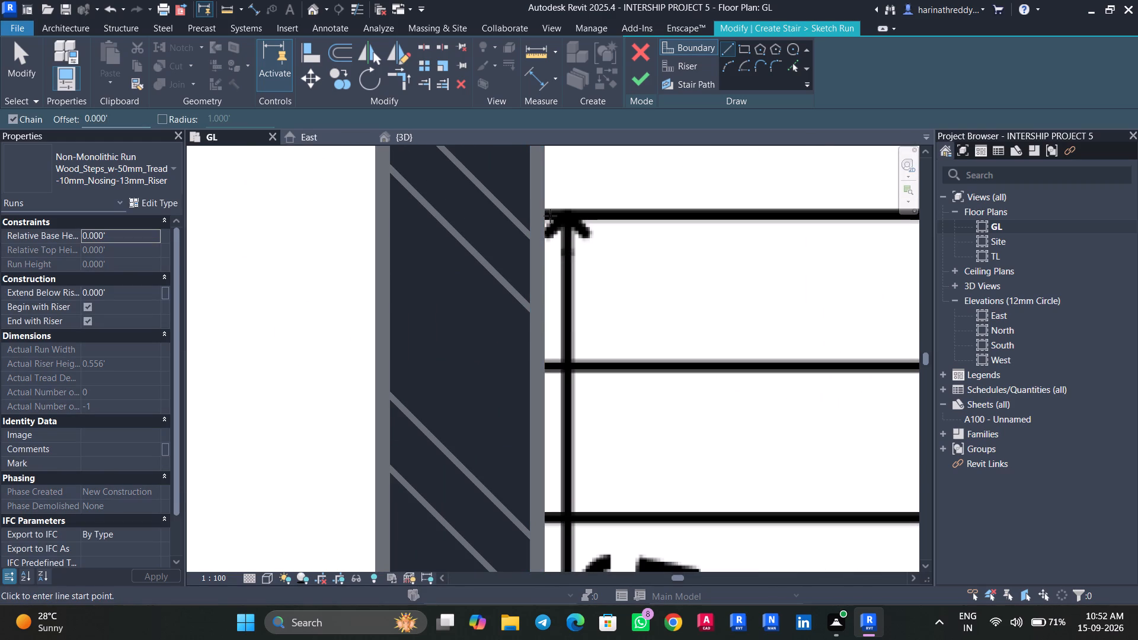
{"action": "left_click", "coordinate": [538, 215]}
{"action": "middle_click_drag", "start_coordinate": [544, 396], "coordinate": [602, 56]}
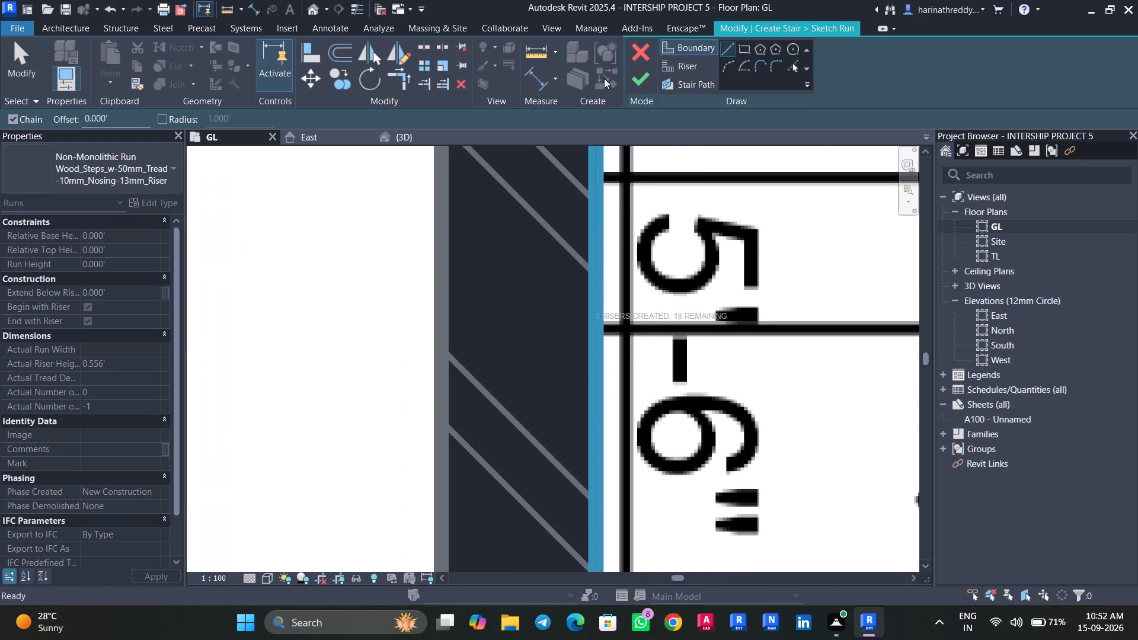
{"action": "middle_click_drag", "start_coordinate": [578, 436], "coordinate": [612, 121]}
{"action": "middle_click_drag", "start_coordinate": [625, 351], "coordinate": [622, 269]}
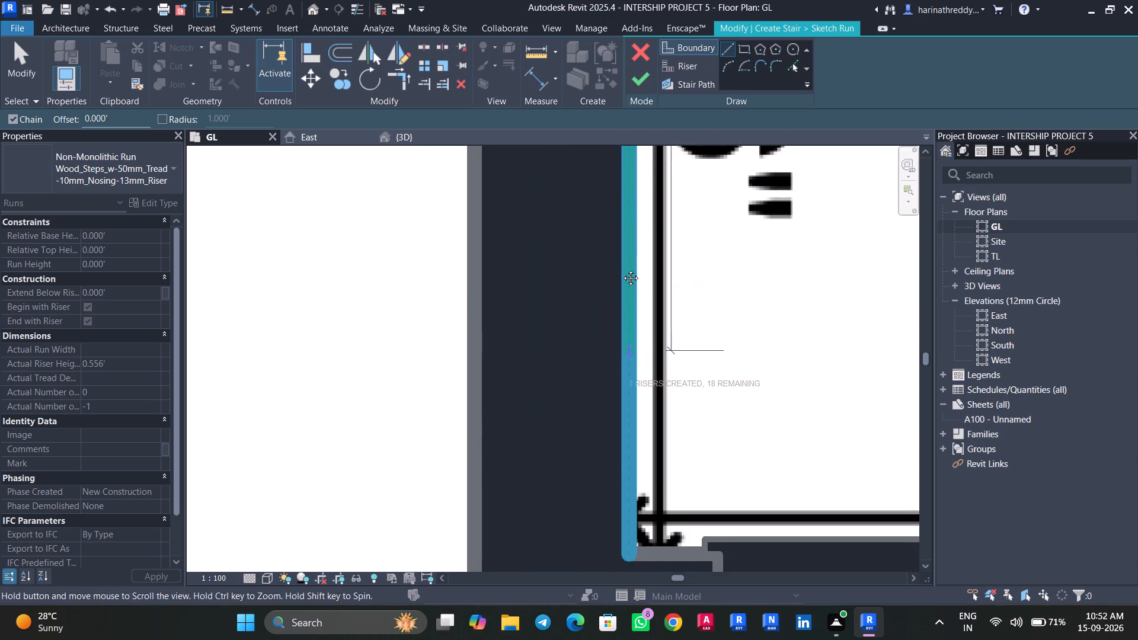
{"action": "middle_click_drag", "start_coordinate": [622, 269], "coordinate": [619, 187]}
{"action": "scroll", "coordinate": [619, 347], "scroll_direction": "down", "scroll_amount": 13}
{"action": "middle_click_drag", "start_coordinate": [621, 346], "coordinate": [529, 390]}
{"action": "scroll", "coordinate": [533, 393], "scroll_direction": "up", "scroll_amount": 3}
{"action": "scroll", "coordinate": [533, 393], "scroll_direction": "down", "scroll_amount": 1}
{"action": "scroll", "coordinate": [533, 393], "scroll_direction": "up", "scroll_amount": 5}
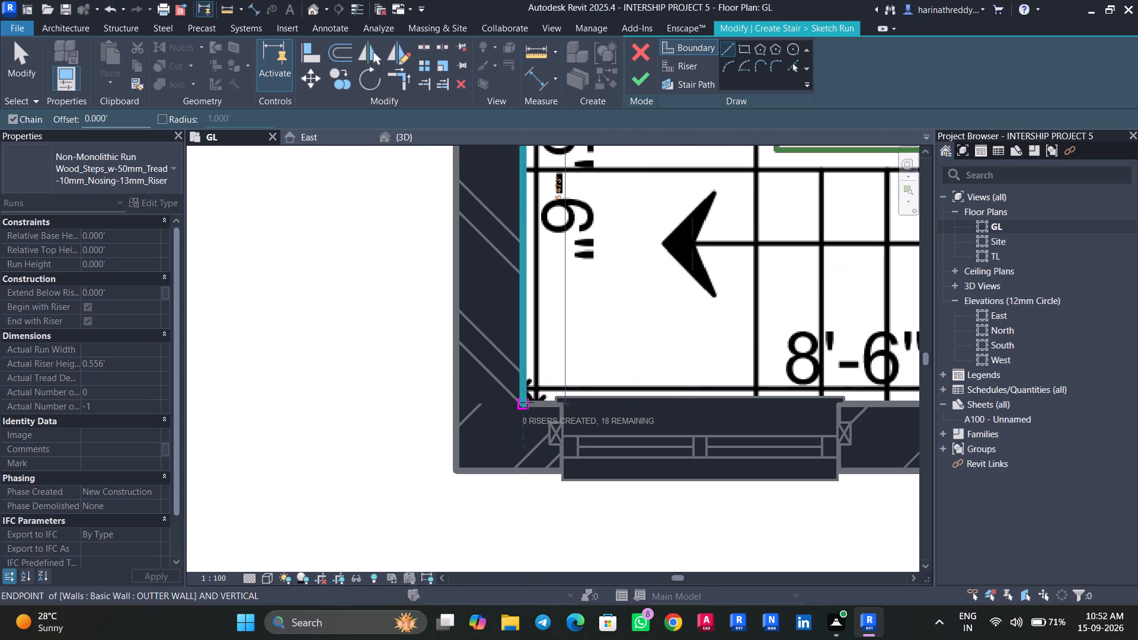
{"action": "left_click", "coordinate": [526, 402]}
{"action": "middle_click_drag", "start_coordinate": [714, 406], "coordinate": [419, 401]}
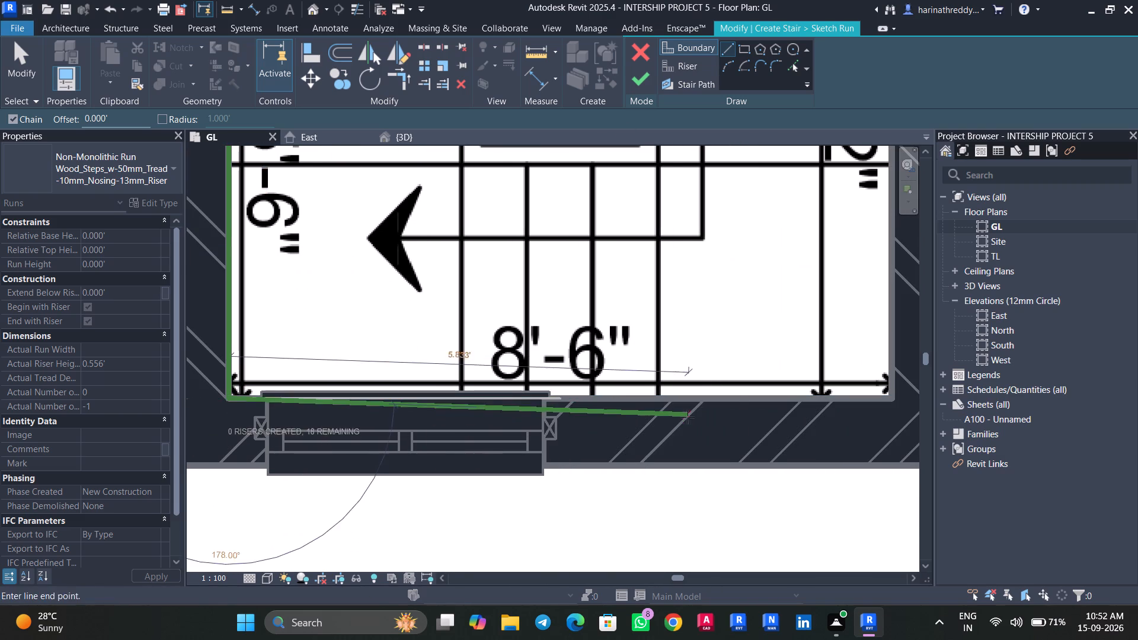
{"action": "middle_click_drag", "start_coordinate": [736, 405], "coordinate": [512, 405]}
{"action": "left_click", "coordinate": [670, 397]}
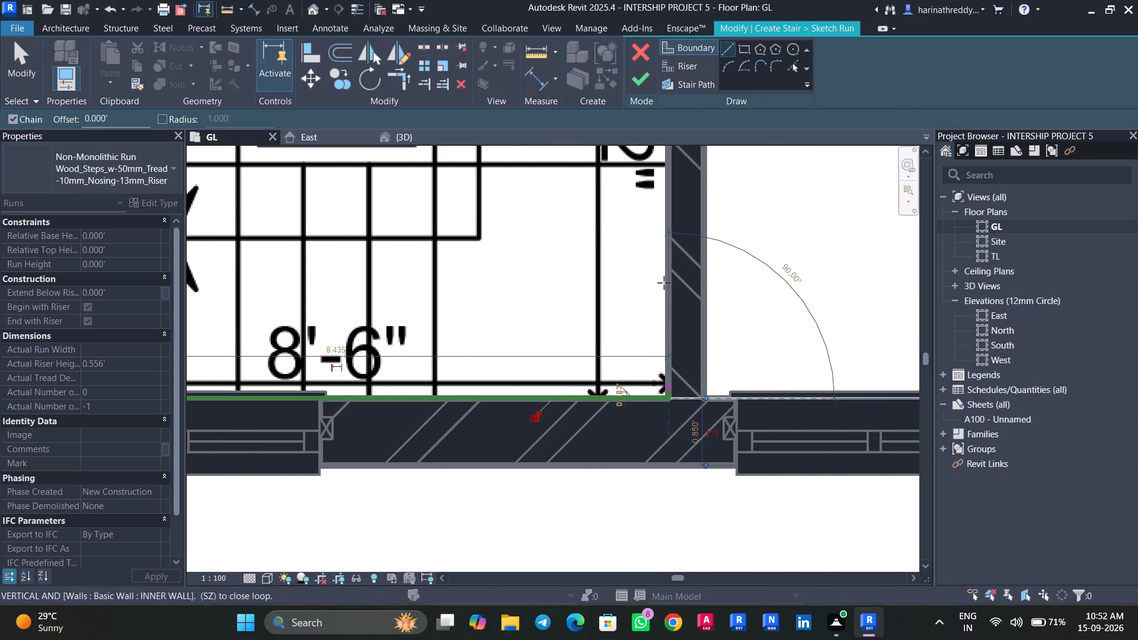
{"action": "middle_click_drag", "start_coordinate": [662, 277], "coordinate": [666, 524]}
{"action": "middle_click_drag", "start_coordinate": [661, 184], "coordinate": [658, 536]}
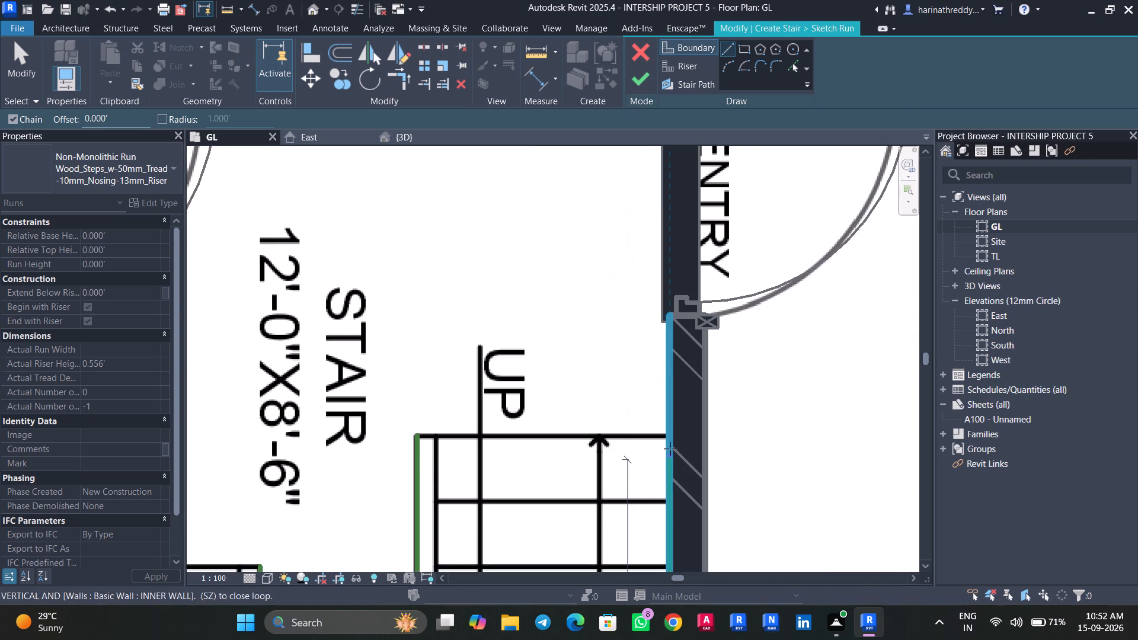
{"action": "left_click", "coordinate": [666, 434]}
{"action": "key", "text": "Escape"}
{"action": "key", "text": "Escape"}
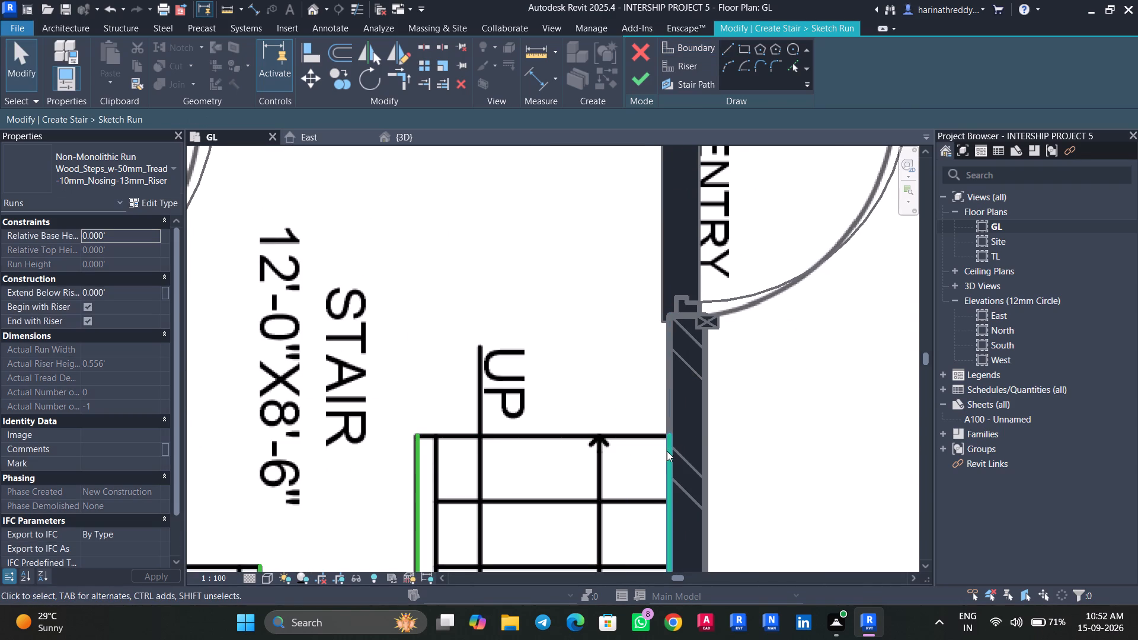
{"action": "scroll", "coordinate": [667, 451], "scroll_direction": "up", "scroll_amount": 5}
{"action": "left_click", "coordinate": [673, 443]}
{"action": "key", "text": "Escape"}
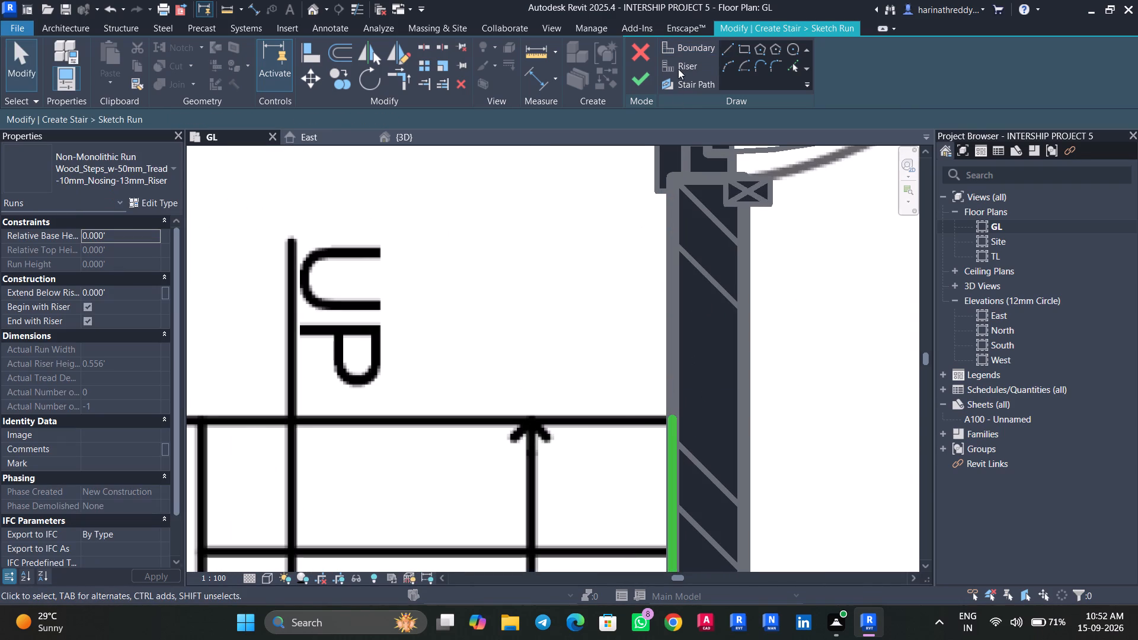
Sketch the first riser line, about 3.2' long, across the UP end of the 7'-2" flight.
{"action": "left_click", "coordinate": [678, 68]}
{"action": "scroll", "coordinate": [458, 398], "scroll_direction": "down", "scroll_amount": 5}
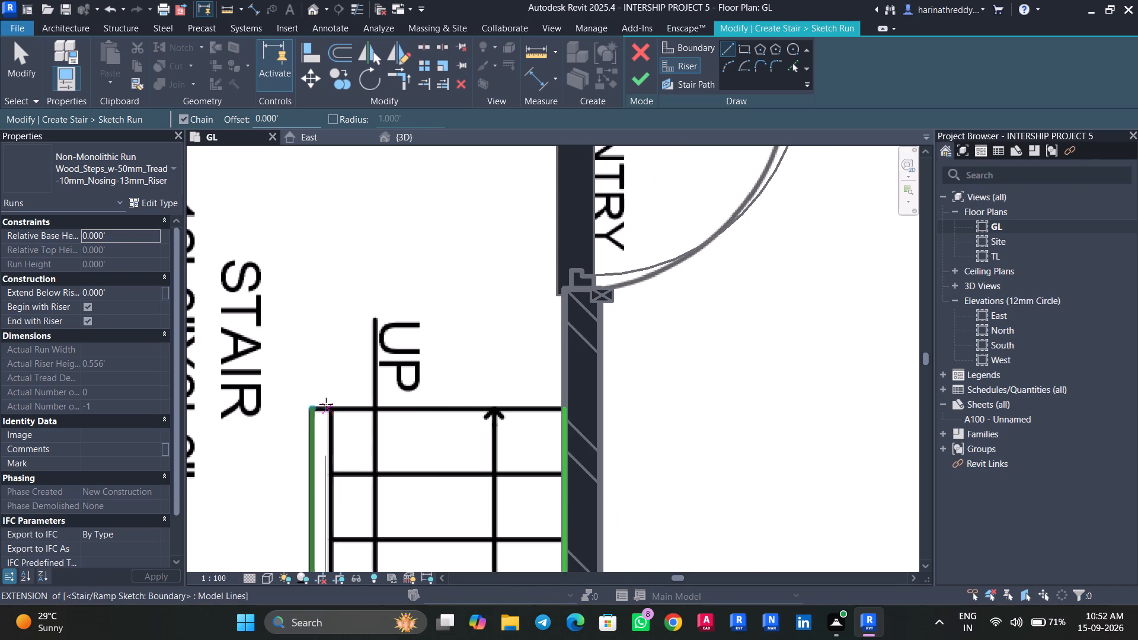
{"action": "left_click", "coordinate": [308, 407]}
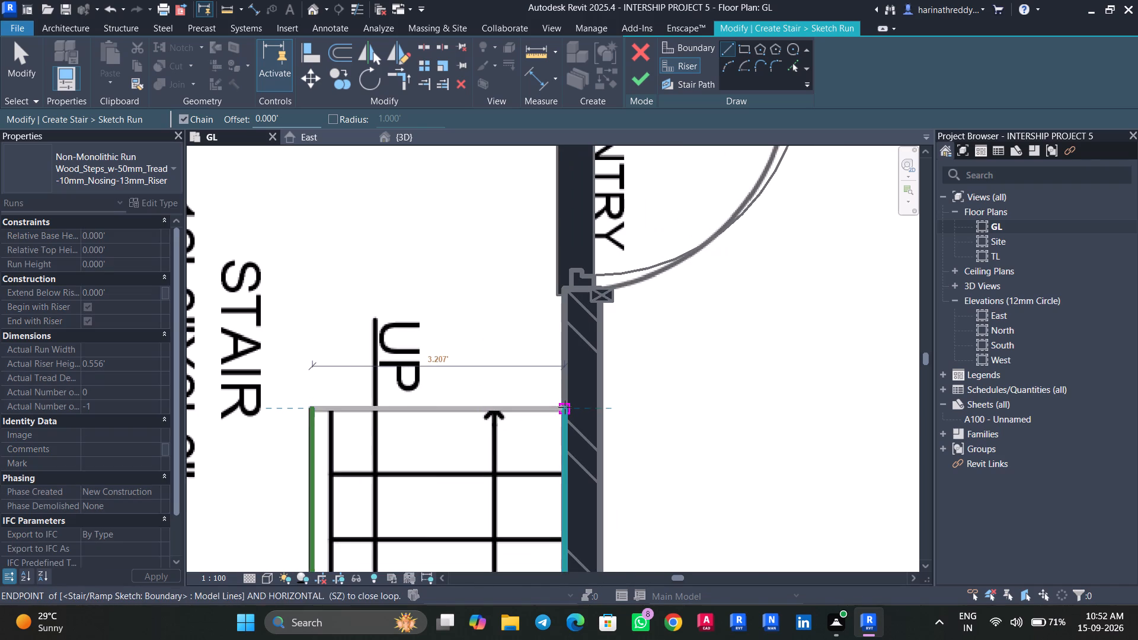
{"action": "left_click", "coordinate": [565, 407]}
{"action": "key", "text": "Escape"}
Sketch the second riser line, about 3.2' long, across the 7'-2" flight on the plan's first tread line below the UP end.
{"action": "middle_click_drag", "start_coordinate": [494, 457], "coordinate": [557, 351]}
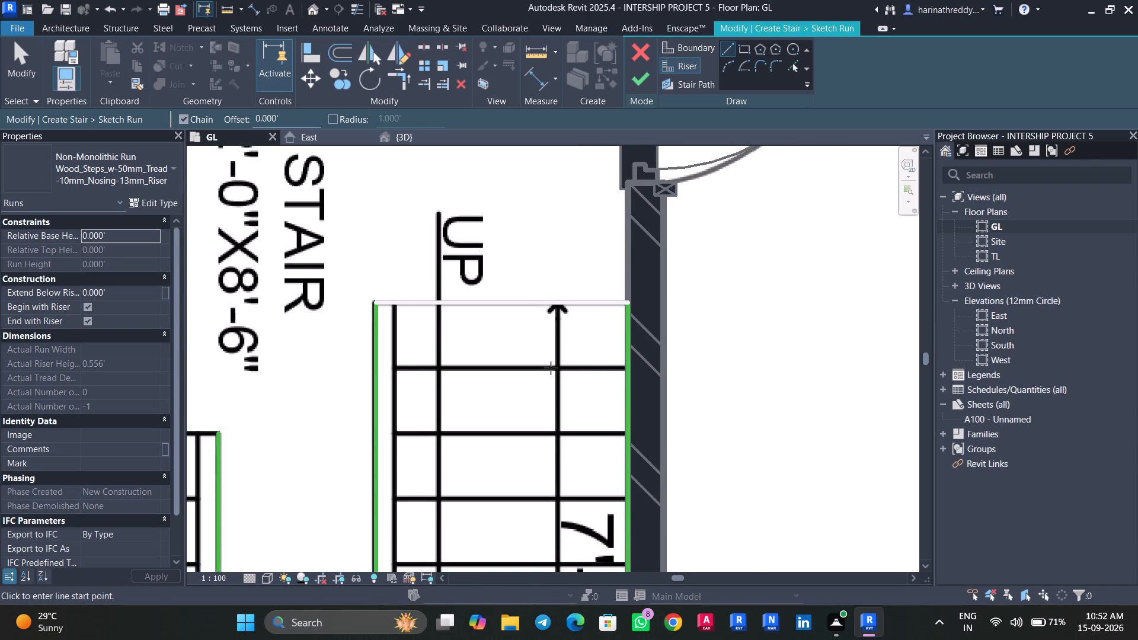
{"action": "scroll", "coordinate": [551, 368], "scroll_direction": "down", "scroll_amount": 4}
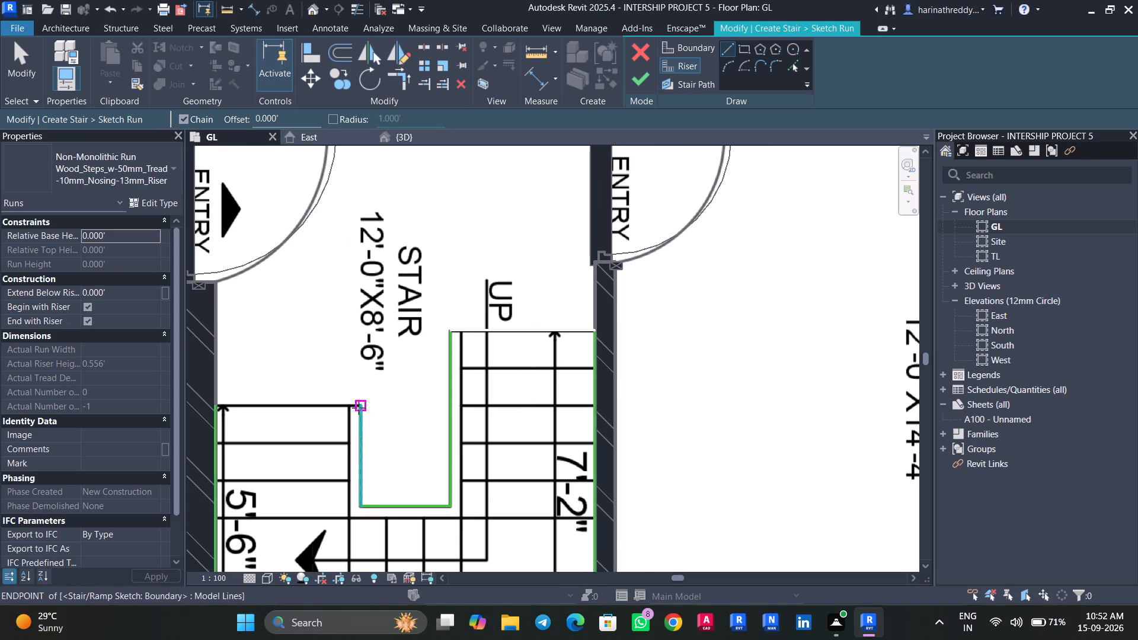
{"action": "middle_click_drag", "start_coordinate": [439, 276], "coordinate": [474, 257]}
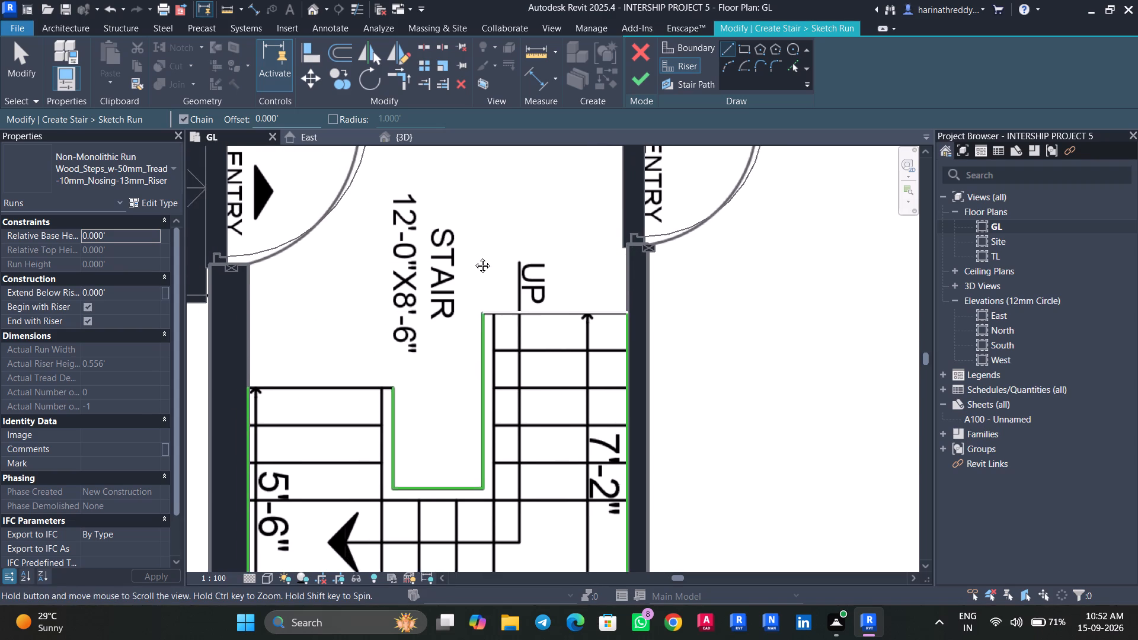
{"action": "middle_click_drag", "start_coordinate": [474, 257], "coordinate": [497, 245]}
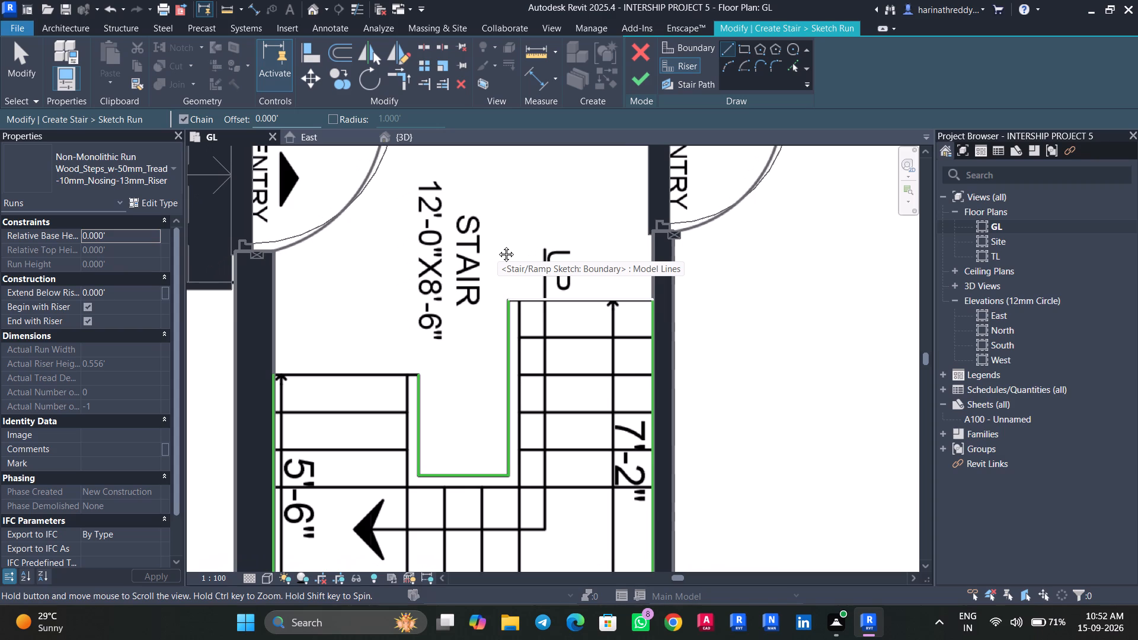
{"action": "middle_click_drag", "start_coordinate": [497, 245], "coordinate": [538, 219]}
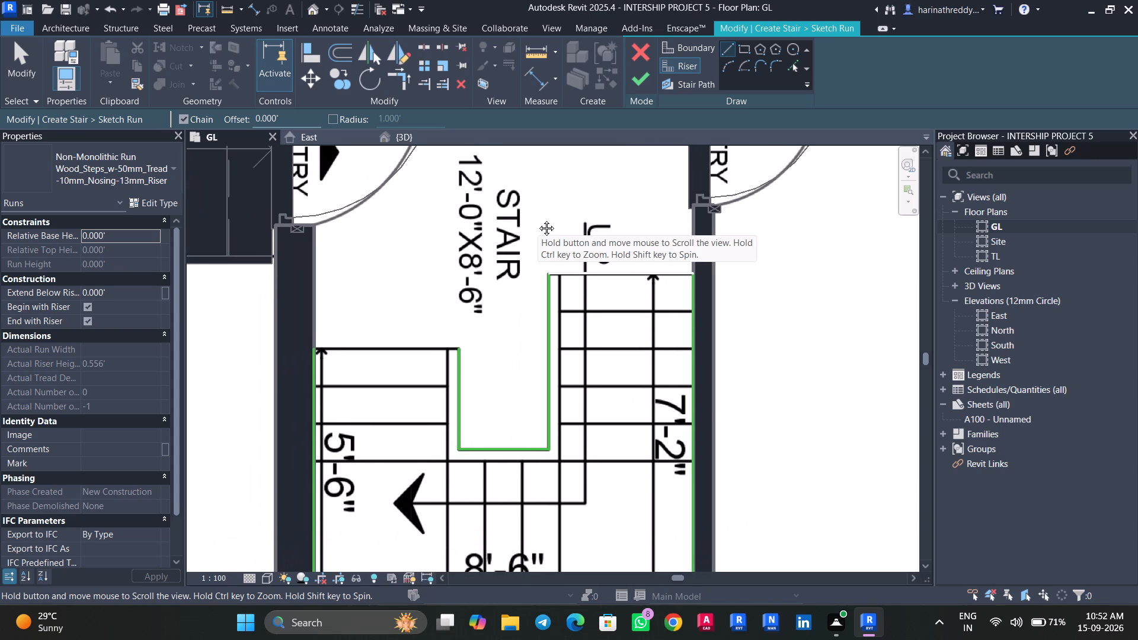
{"action": "middle_click_drag", "start_coordinate": [538, 219], "coordinate": [536, 238]}
{"action": "scroll", "coordinate": [551, 315], "scroll_direction": "up", "scroll_amount": 9}
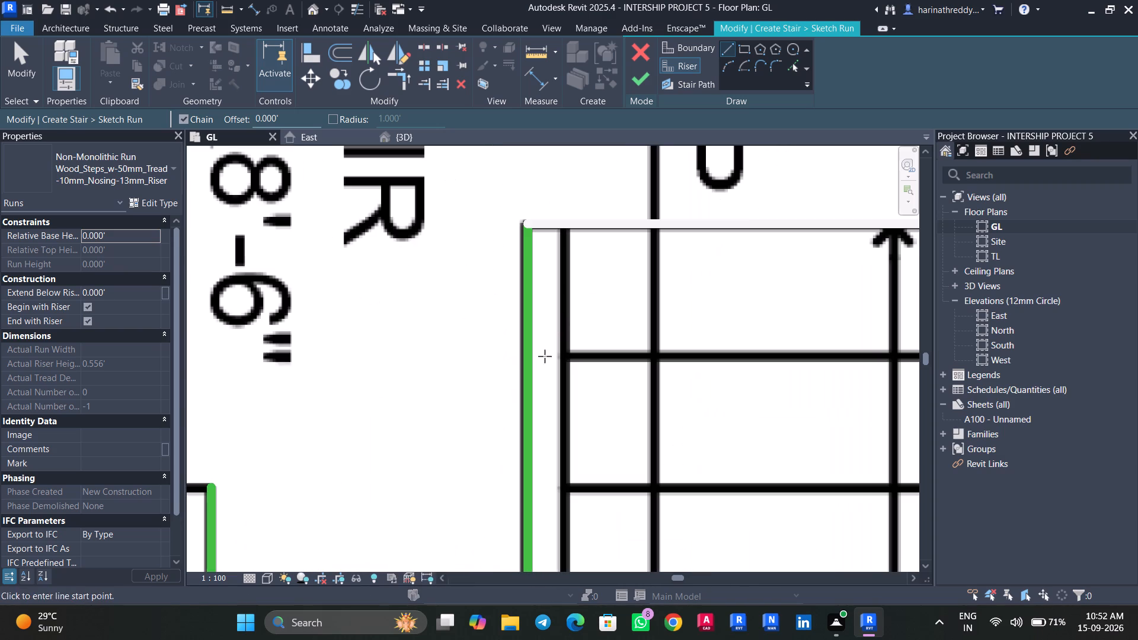
{"action": "scroll", "coordinate": [524, 358], "scroll_direction": "down", "scroll_amount": 10}
{"action": "scroll", "coordinate": [524, 356], "scroll_direction": "up", "scroll_amount": 2}
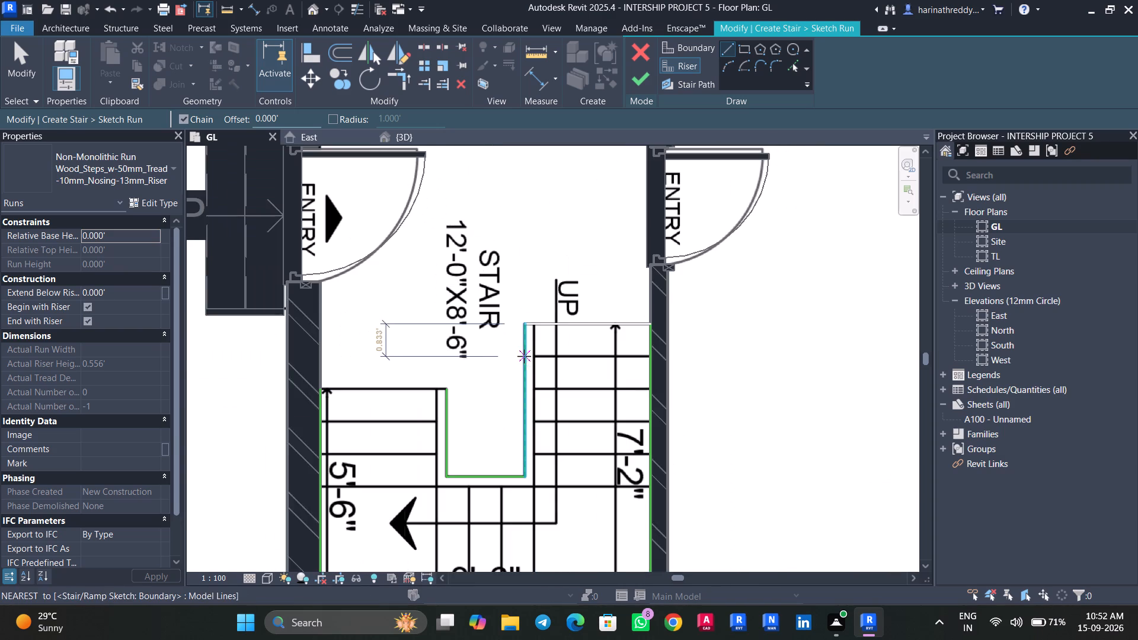
{"action": "scroll", "coordinate": [524, 356], "scroll_direction": "up", "scroll_amount": 2}
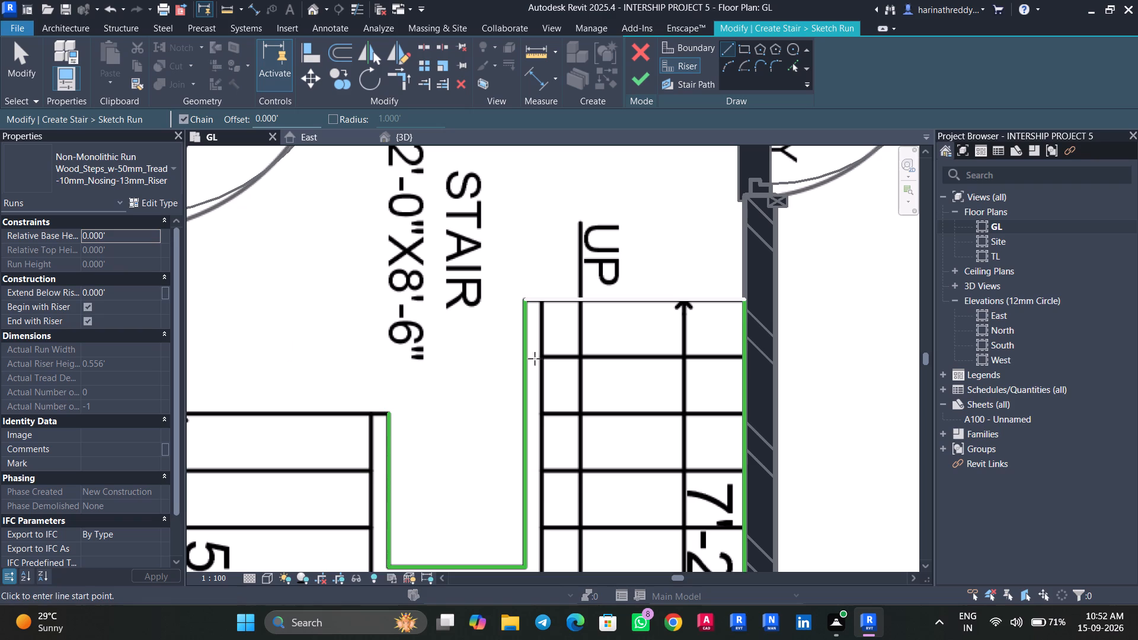
{"action": "left_click", "coordinate": [528, 360]}
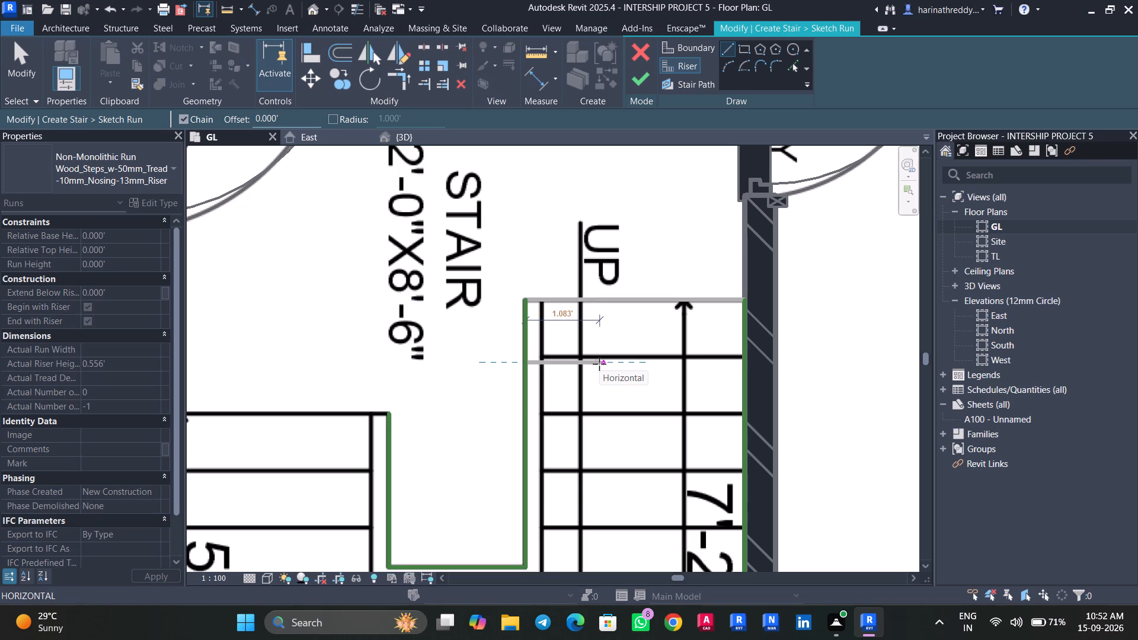
{"action": "key", "text": "Escape"}
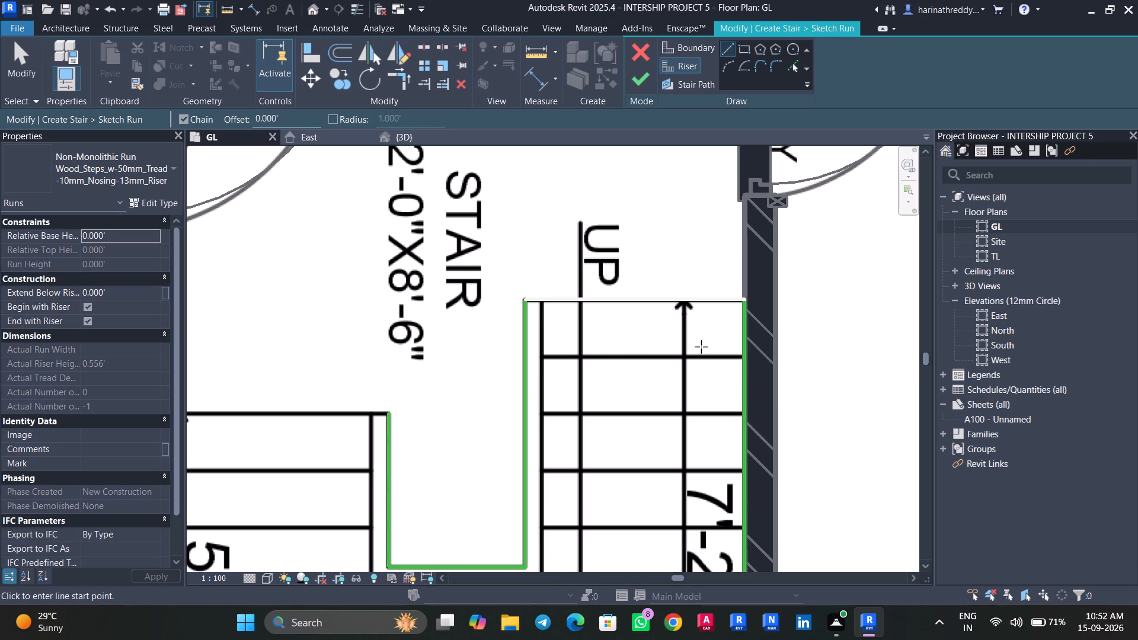
{"action": "left_click", "coordinate": [743, 359]}
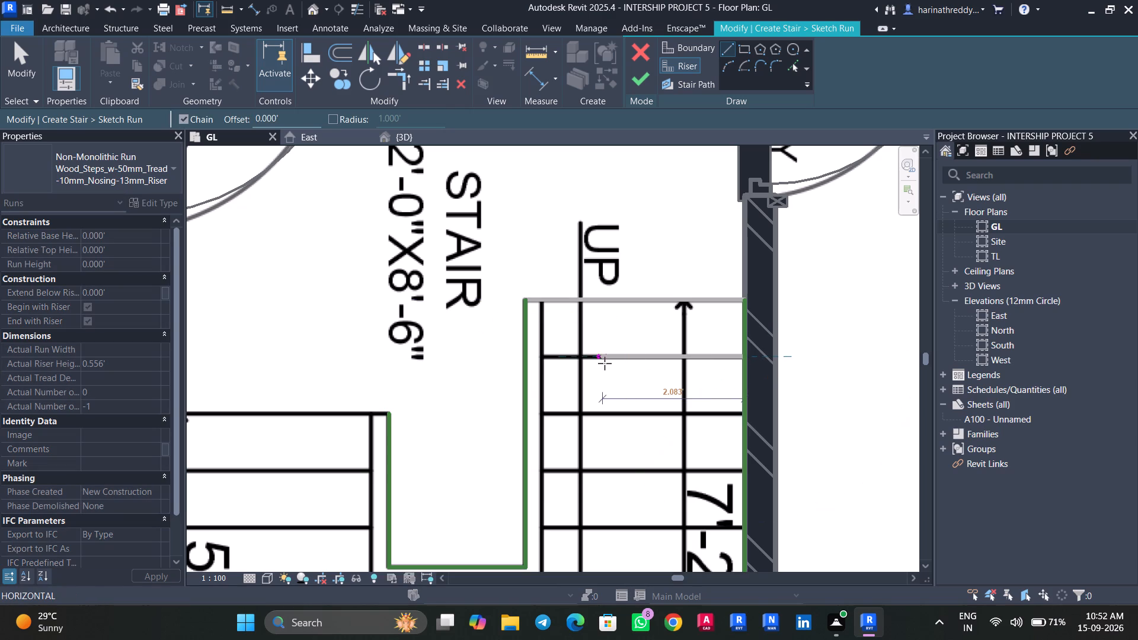
{"action": "left_click", "coordinate": [523, 361]}
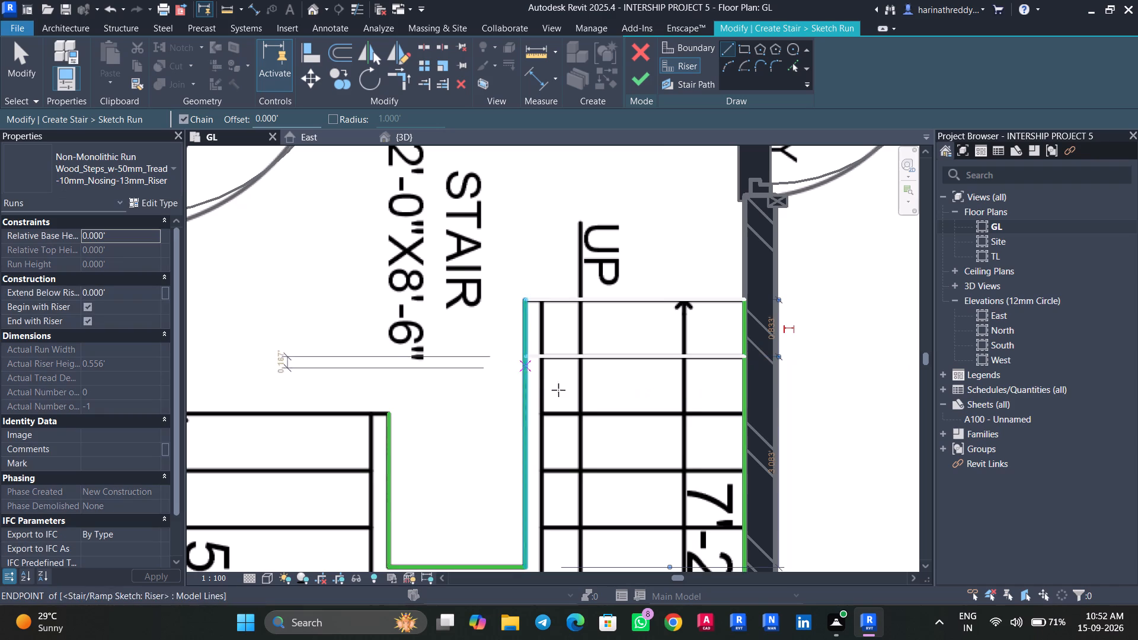
Sketch three more full-width riser lines down the 7'-2" flight over the plan's tread lines, spaced about 0.833' apart.
{"action": "middle_click_drag", "start_coordinate": [578, 402], "coordinate": [548, 370]}
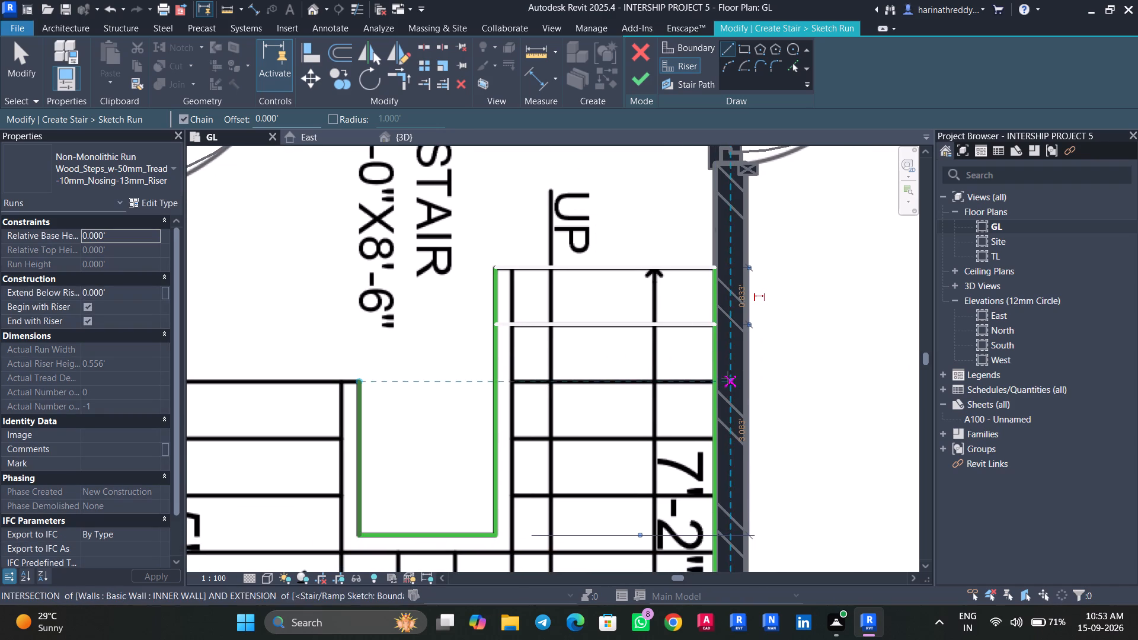
{"action": "left_click", "coordinate": [715, 383]}
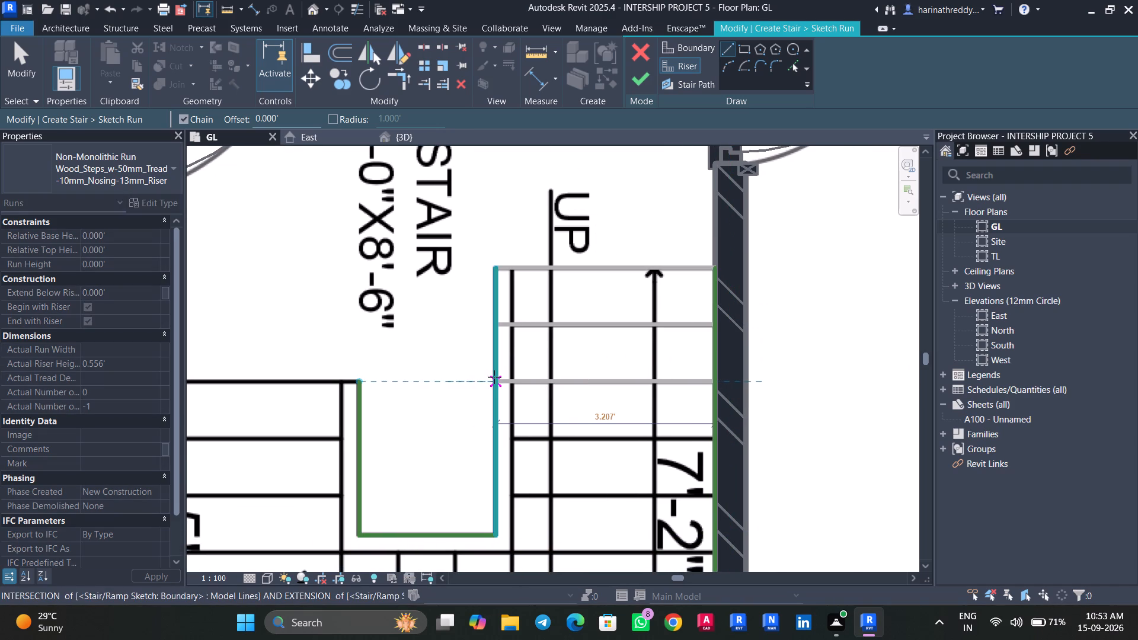
{"action": "left_click", "coordinate": [494, 380]}
{"action": "middle_click_drag", "start_coordinate": [530, 422], "coordinate": [506, 359]}
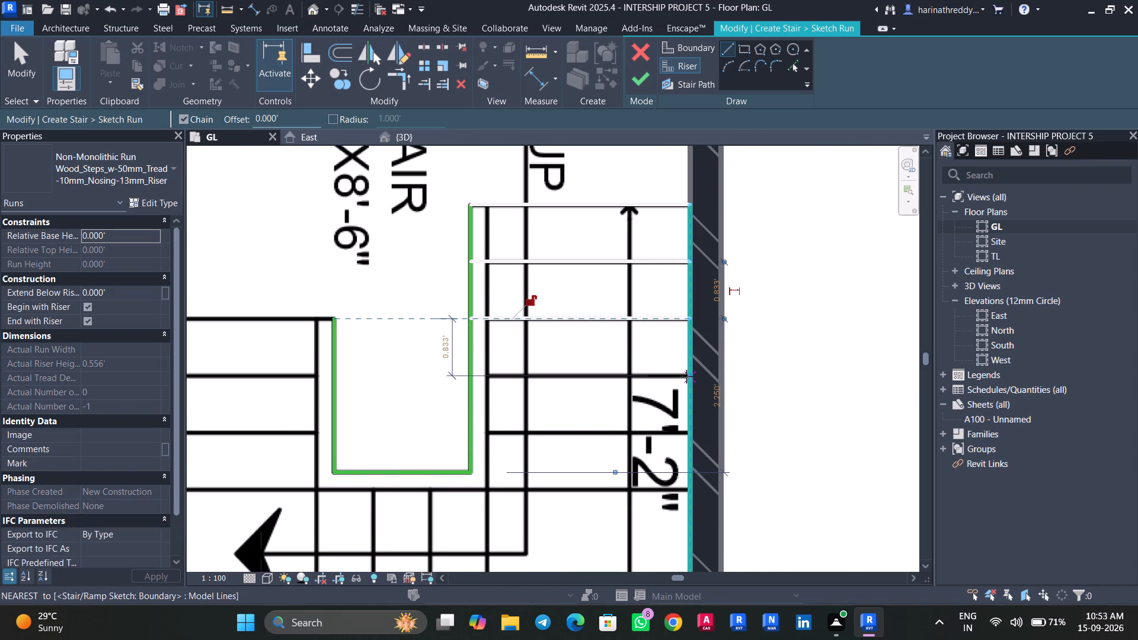
{"action": "left_click", "coordinate": [690, 376]}
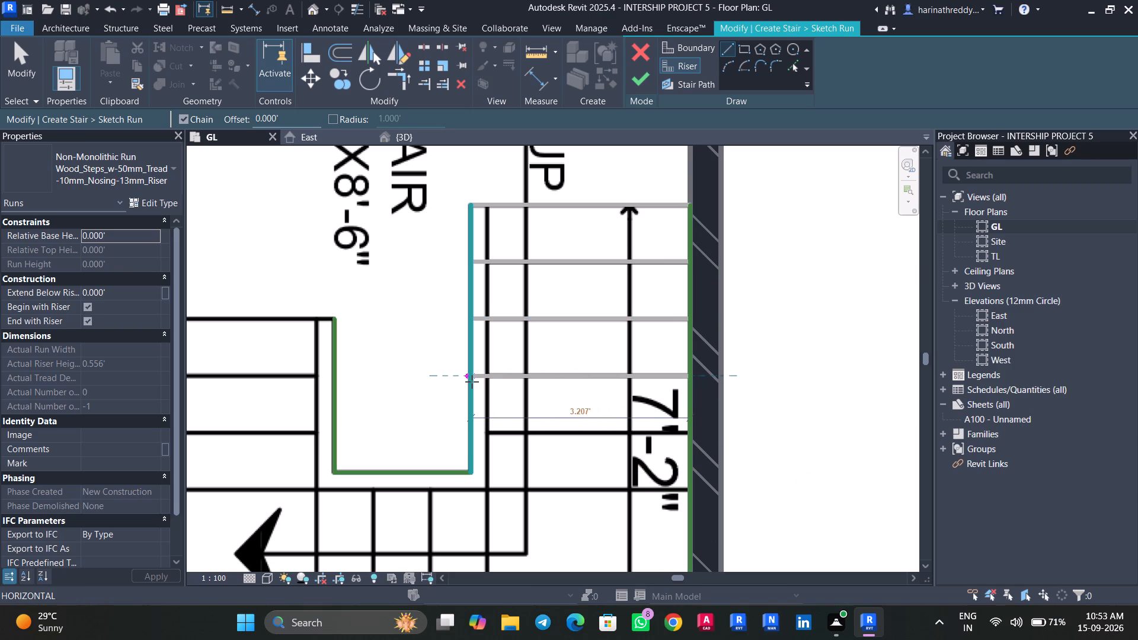
{"action": "left_click", "coordinate": [472, 380]}
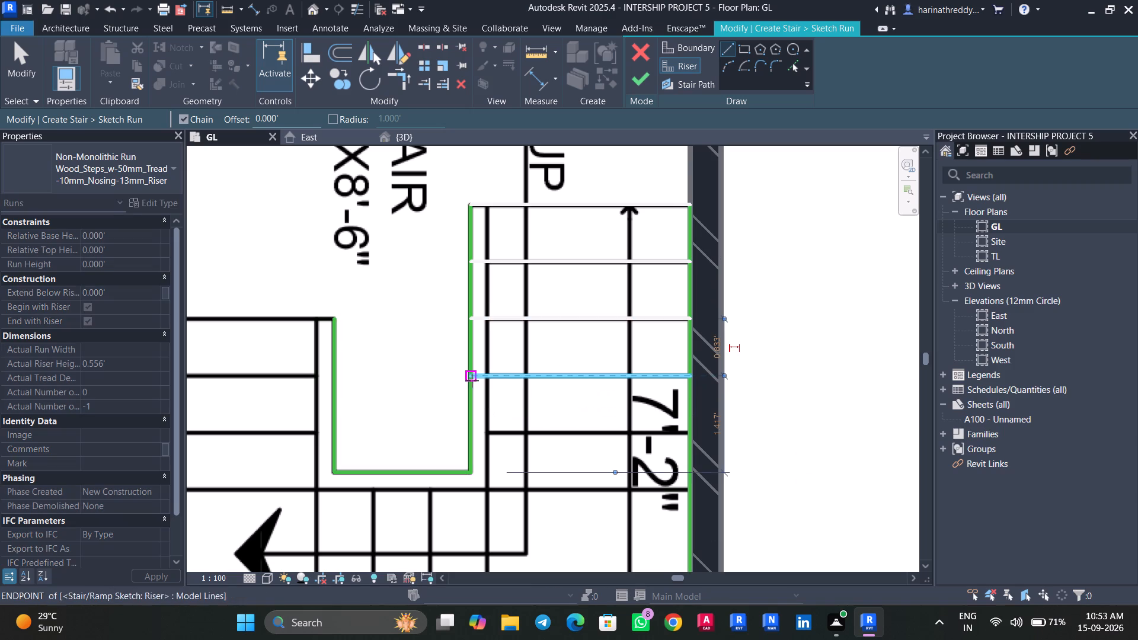
{"action": "middle_click_drag", "start_coordinate": [566, 427], "coordinate": [544, 384]}
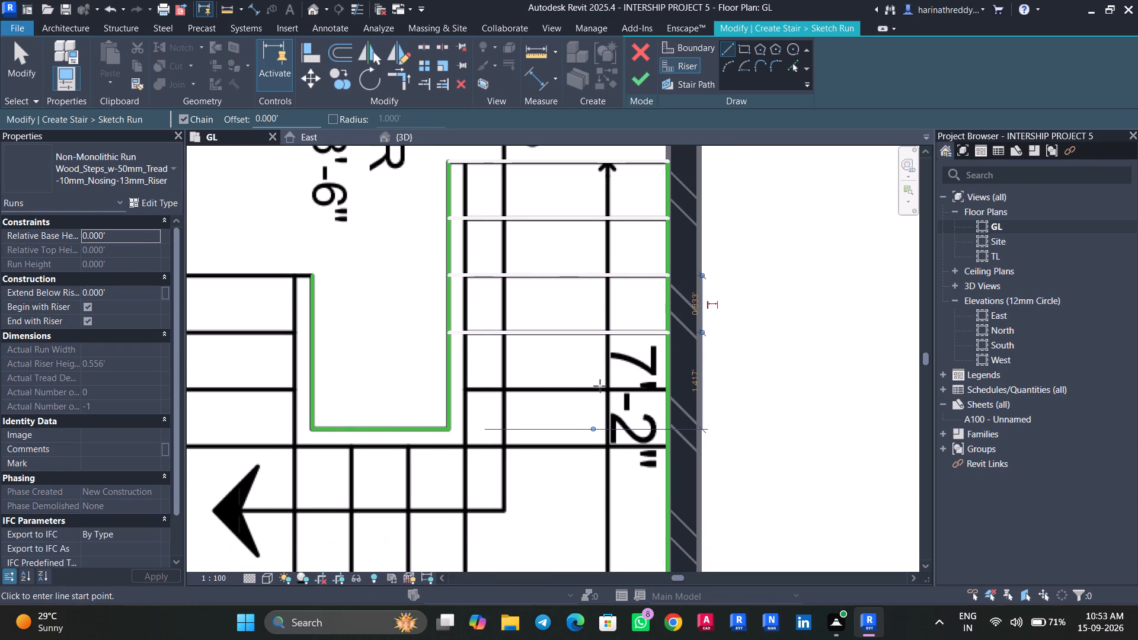
{"action": "left_click", "coordinate": [666, 389]}
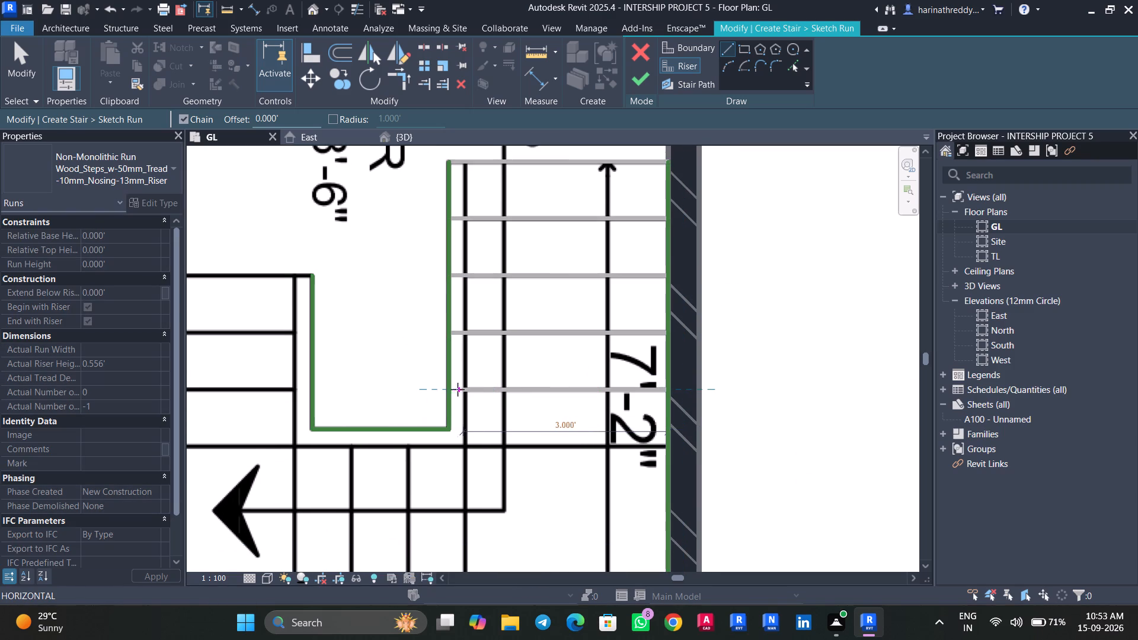
{"action": "left_click", "coordinate": [450, 389]}
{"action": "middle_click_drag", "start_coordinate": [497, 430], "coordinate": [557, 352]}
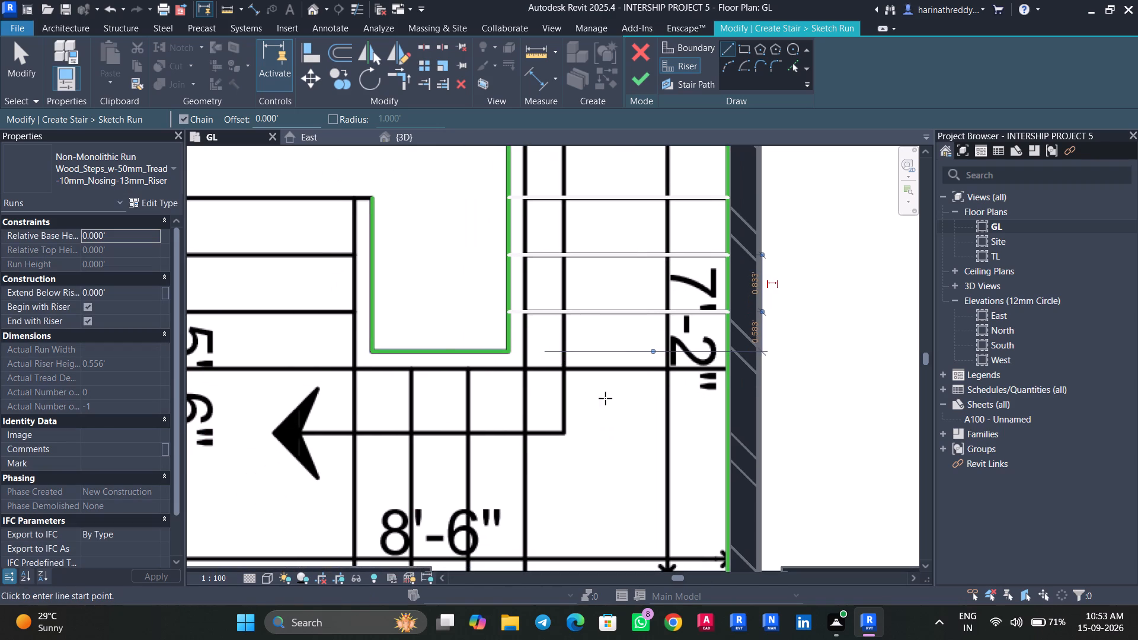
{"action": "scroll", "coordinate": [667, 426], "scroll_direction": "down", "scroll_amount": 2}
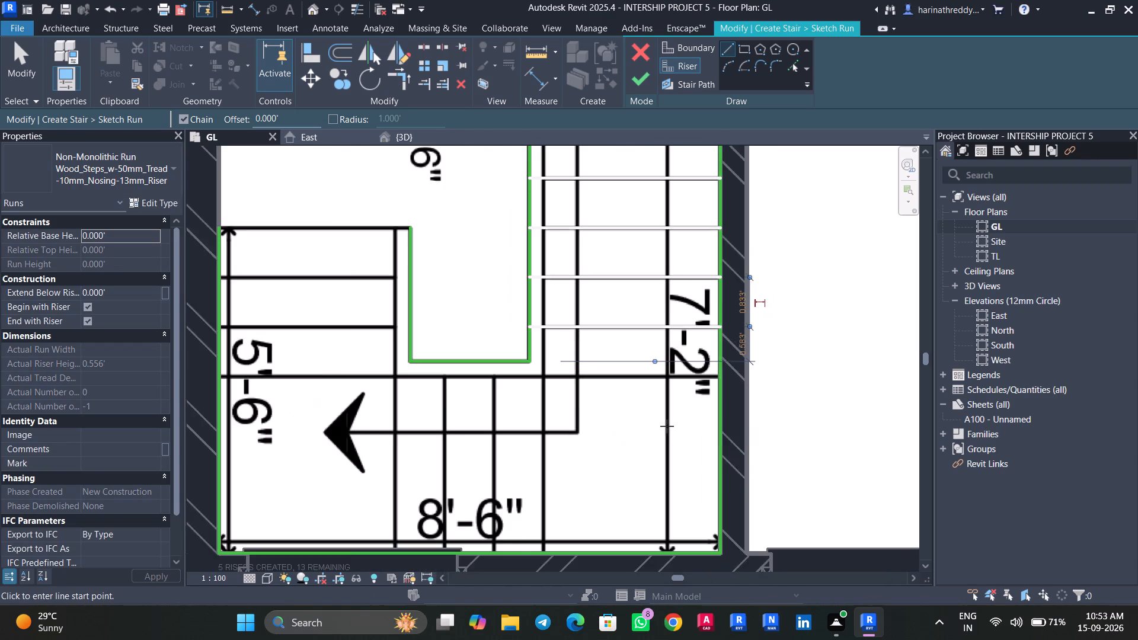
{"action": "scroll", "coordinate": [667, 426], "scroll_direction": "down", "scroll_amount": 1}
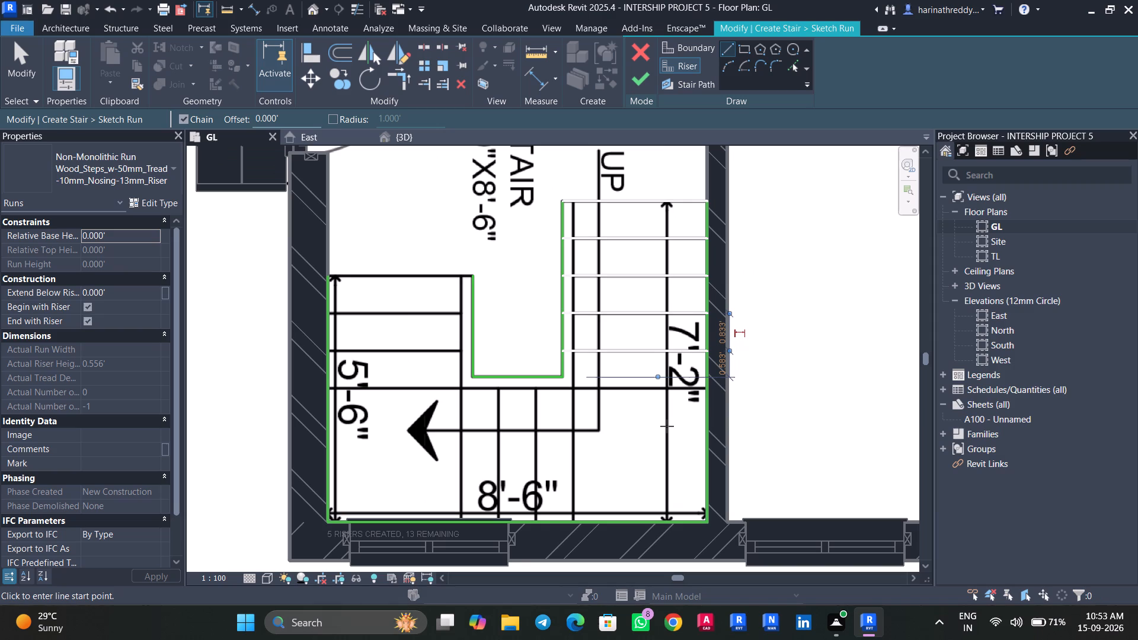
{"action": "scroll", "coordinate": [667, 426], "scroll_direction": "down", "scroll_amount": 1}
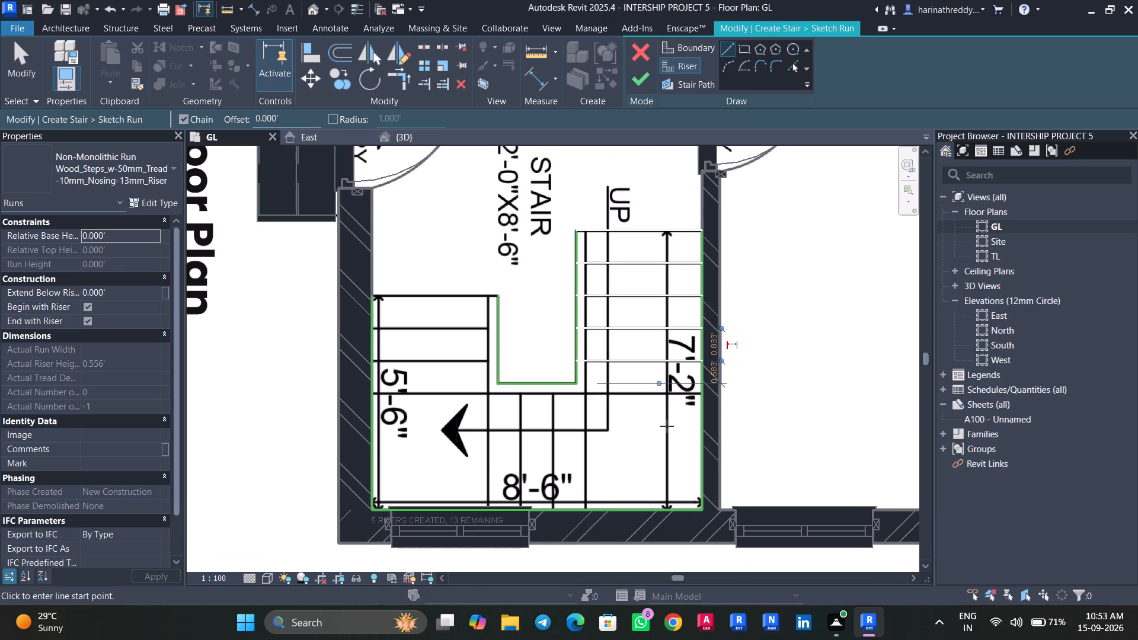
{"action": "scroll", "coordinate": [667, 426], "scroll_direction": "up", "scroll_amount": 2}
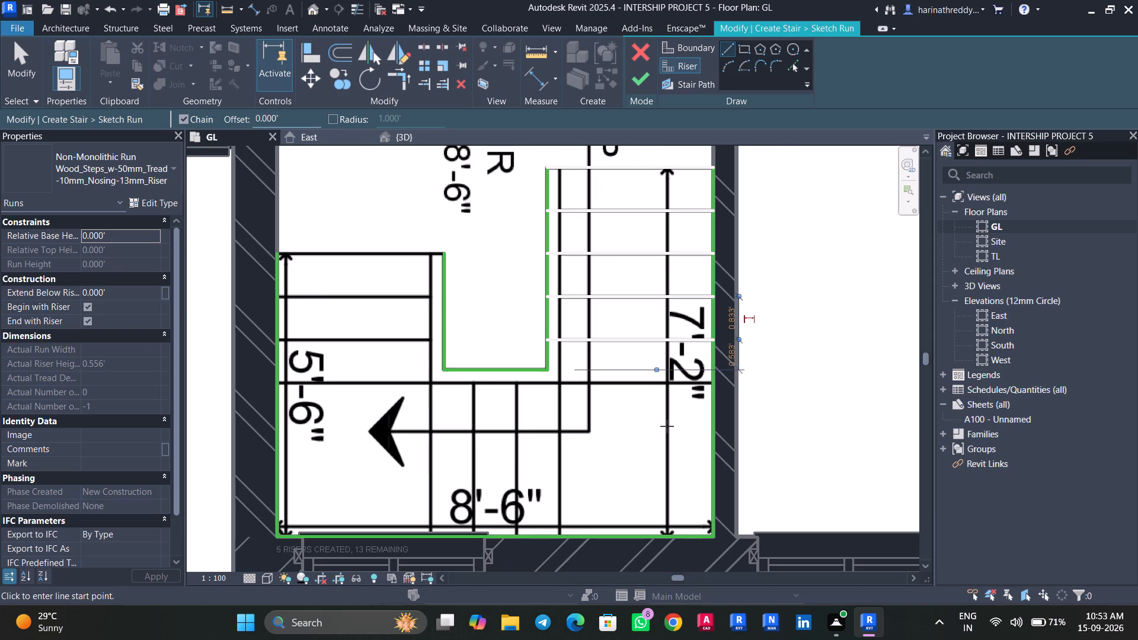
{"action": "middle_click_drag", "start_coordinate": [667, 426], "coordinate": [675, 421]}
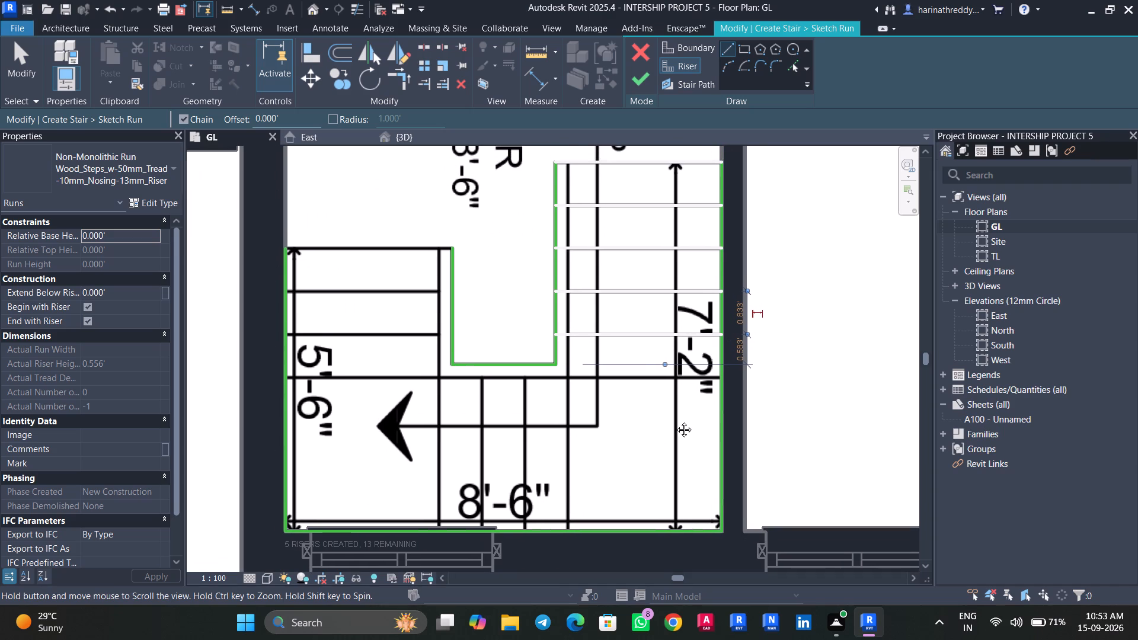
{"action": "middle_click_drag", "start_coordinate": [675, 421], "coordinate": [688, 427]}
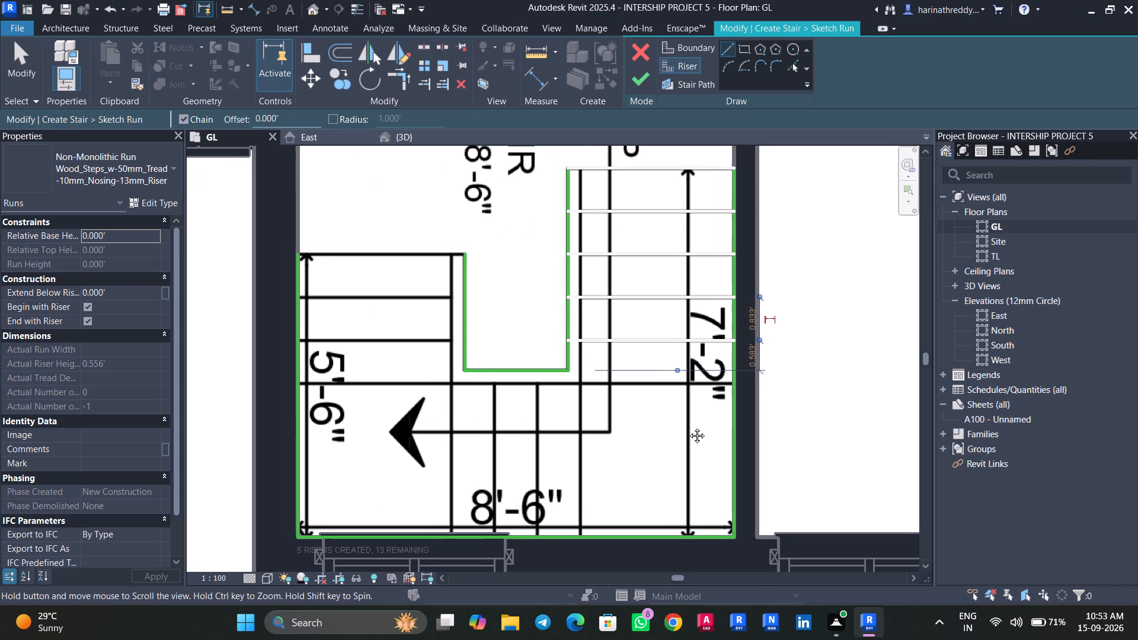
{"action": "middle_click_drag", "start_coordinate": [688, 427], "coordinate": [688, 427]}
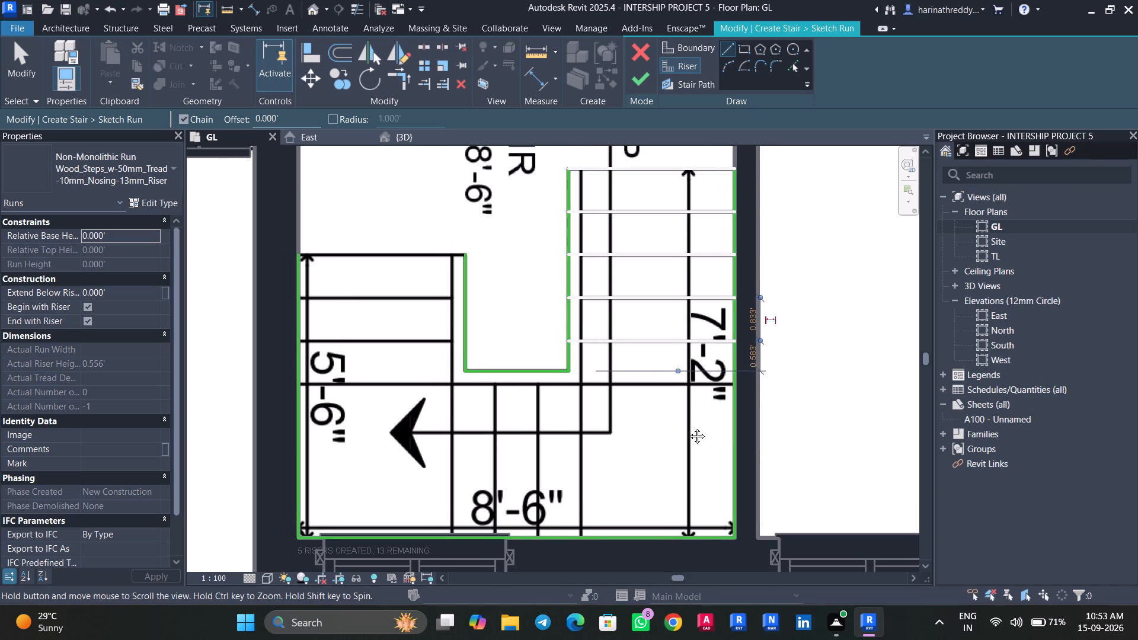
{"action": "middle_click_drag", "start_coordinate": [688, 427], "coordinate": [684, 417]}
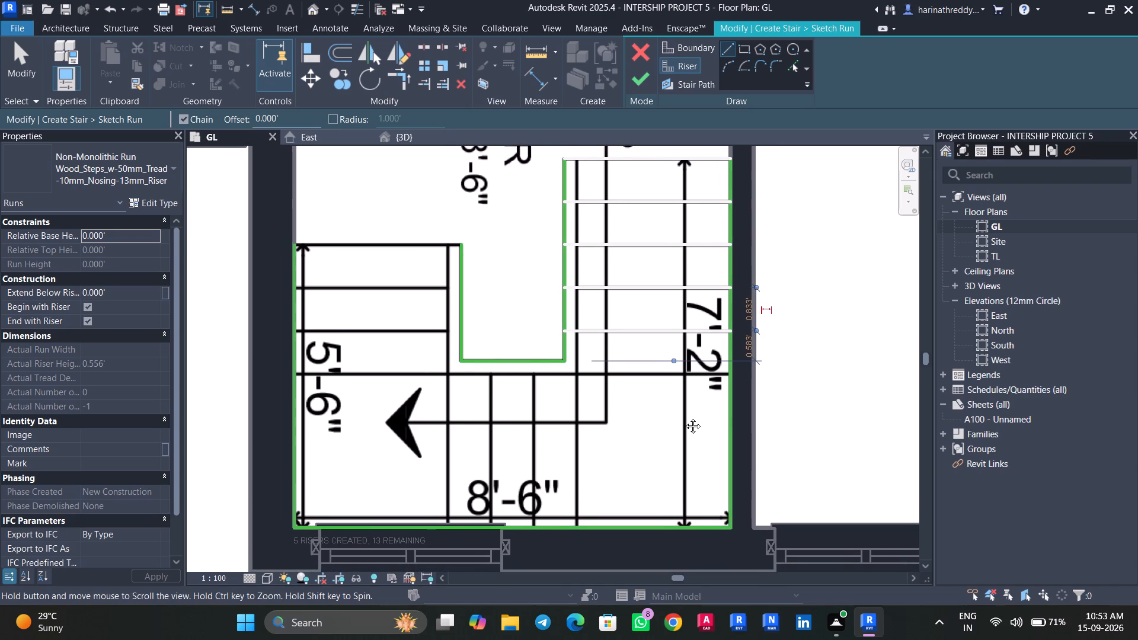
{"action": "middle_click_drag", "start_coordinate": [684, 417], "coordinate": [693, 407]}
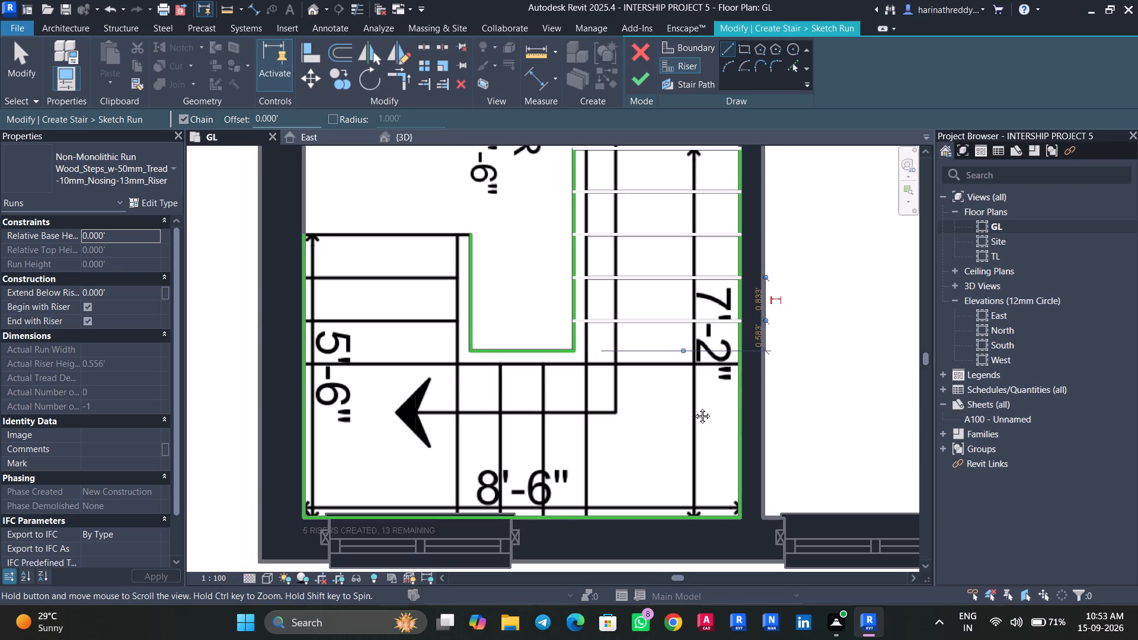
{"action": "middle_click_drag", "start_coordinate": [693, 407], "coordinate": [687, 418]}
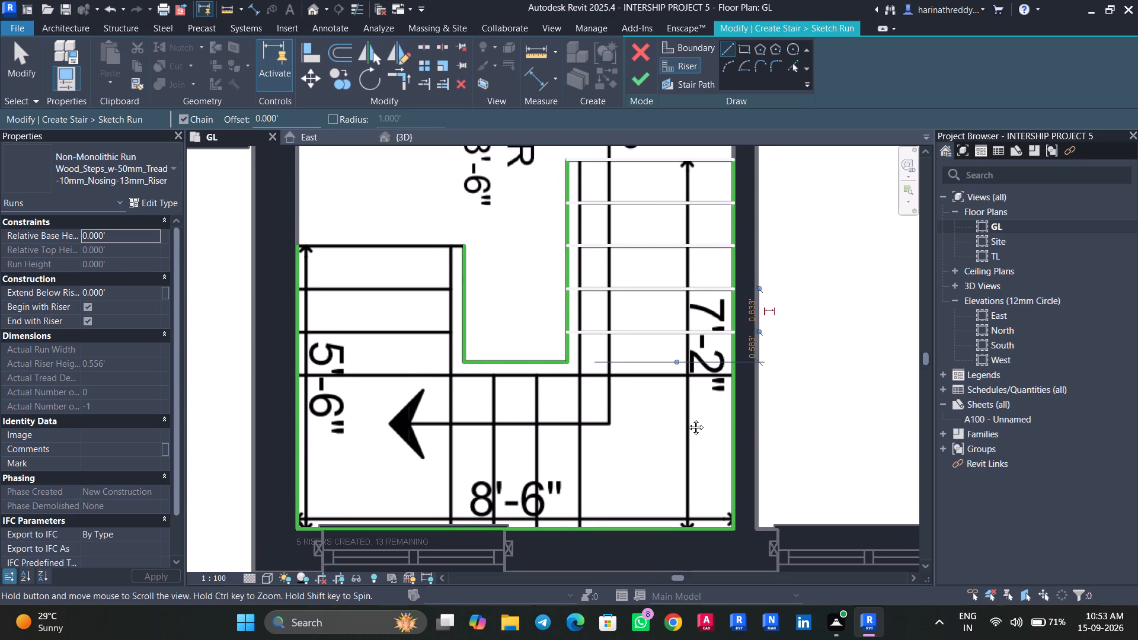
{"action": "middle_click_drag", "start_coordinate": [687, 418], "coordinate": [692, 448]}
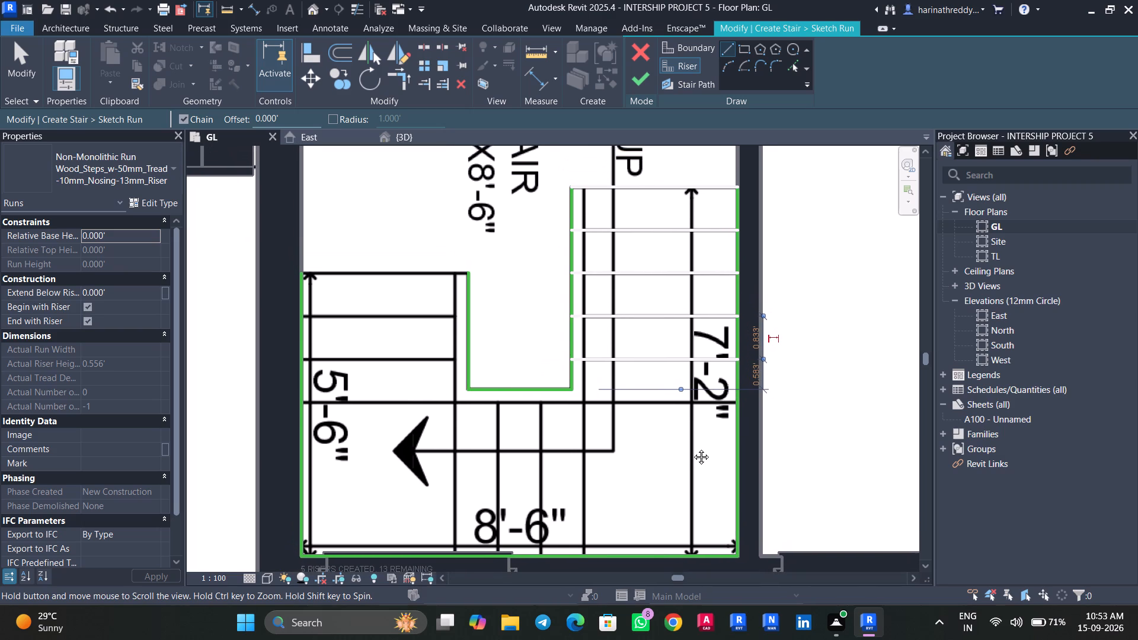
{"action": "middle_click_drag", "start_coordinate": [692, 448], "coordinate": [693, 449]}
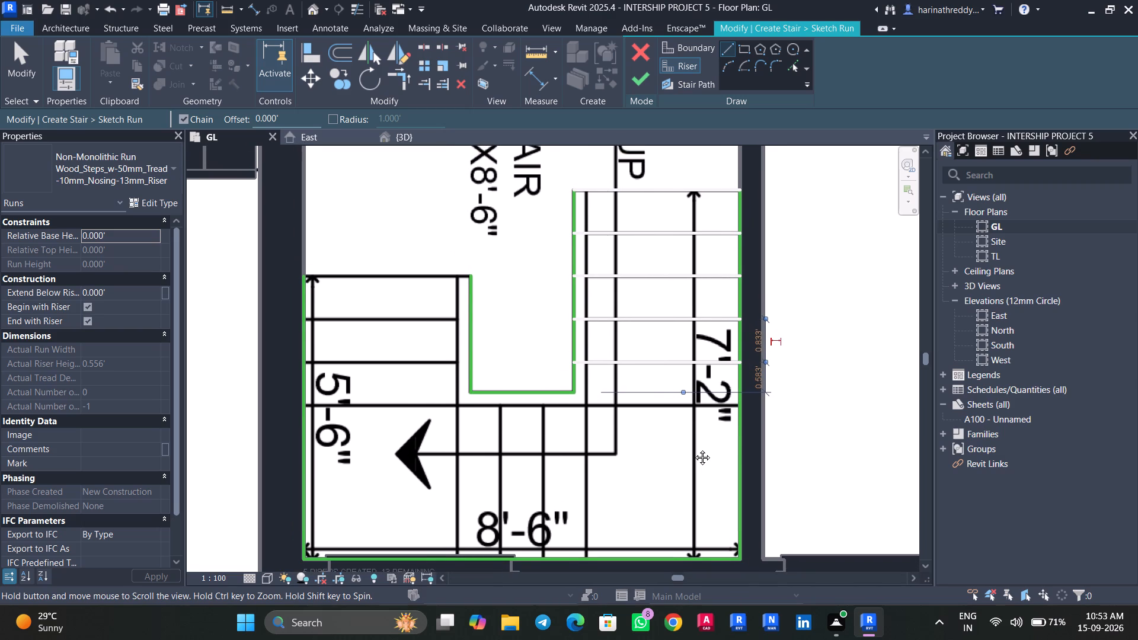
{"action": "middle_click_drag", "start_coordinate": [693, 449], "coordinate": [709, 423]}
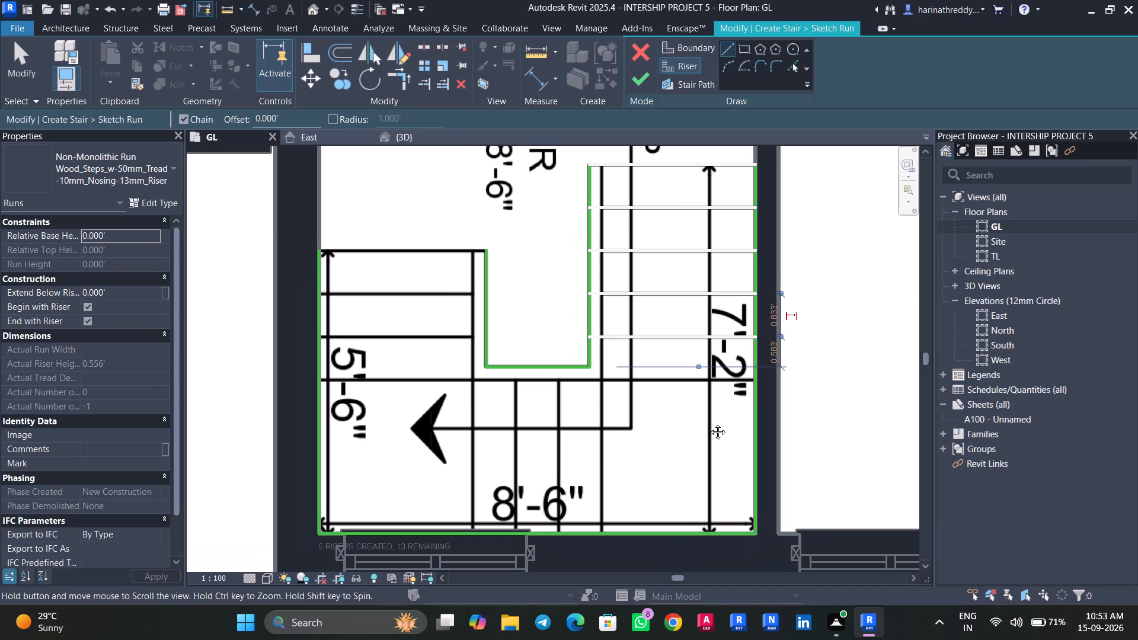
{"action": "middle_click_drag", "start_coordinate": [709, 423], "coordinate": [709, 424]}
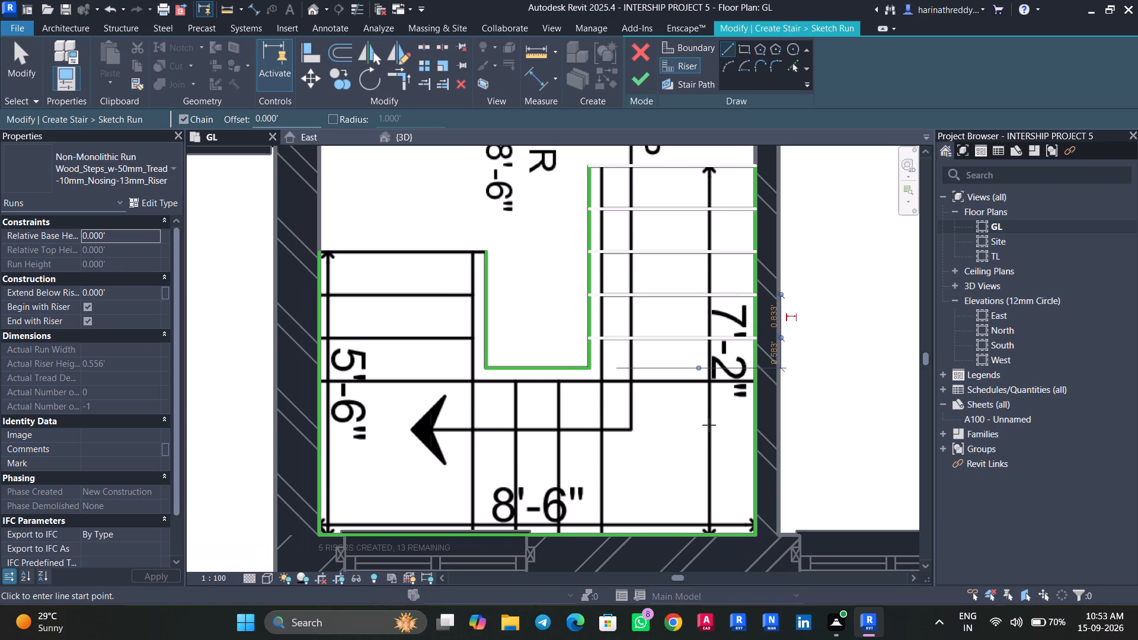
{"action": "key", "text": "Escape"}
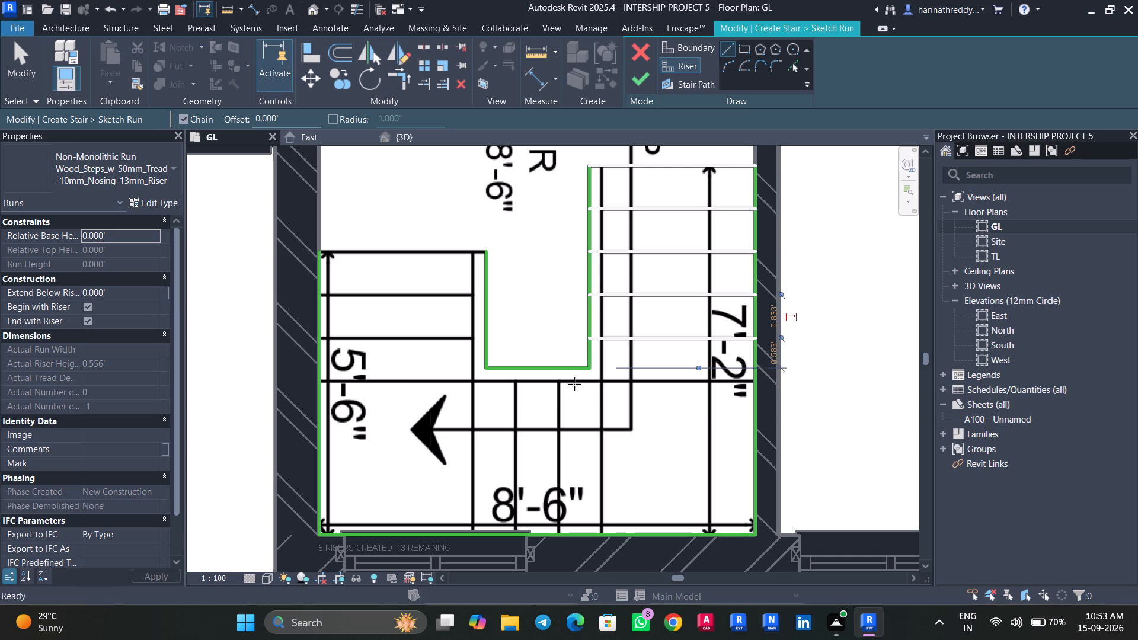
Move the inner boundary's connecting segment onto the plan's tread line, 0.833' beyond the last riser of the 7'-2" flight.
{"action": "key", "text": "Escape"}
{"action": "key", "text": "Escape"}
{"action": "left_click", "coordinate": [564, 366]}
{"action": "left_click_drag", "start_coordinate": [564, 366], "coordinate": [565, 385]}
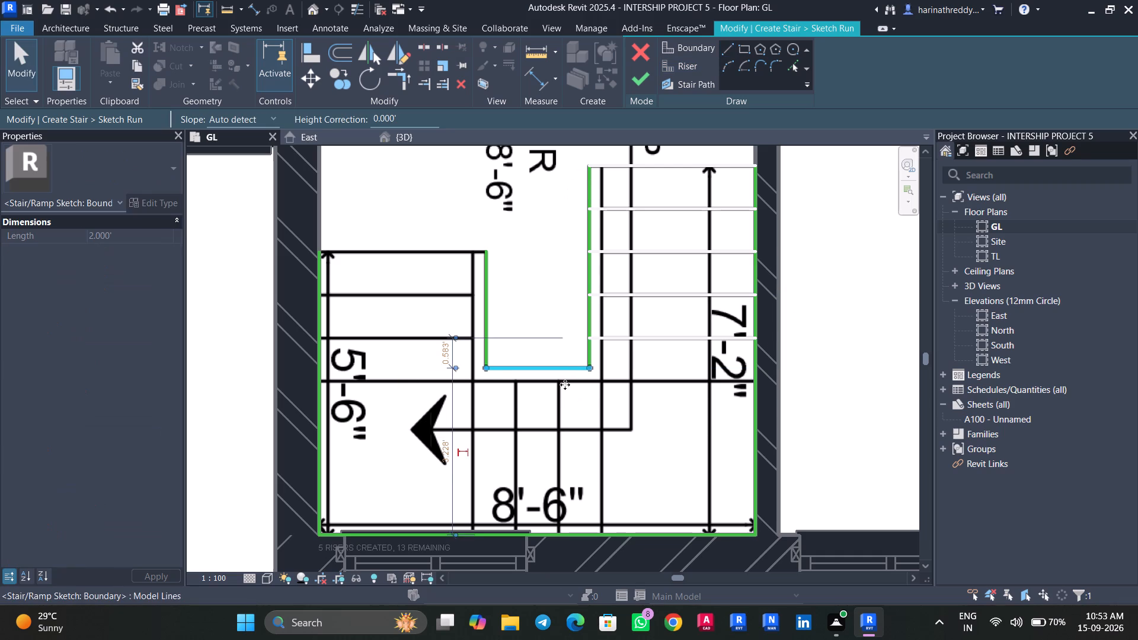
{"action": "left_click_drag", "start_coordinate": [565, 385], "coordinate": [566, 378]}
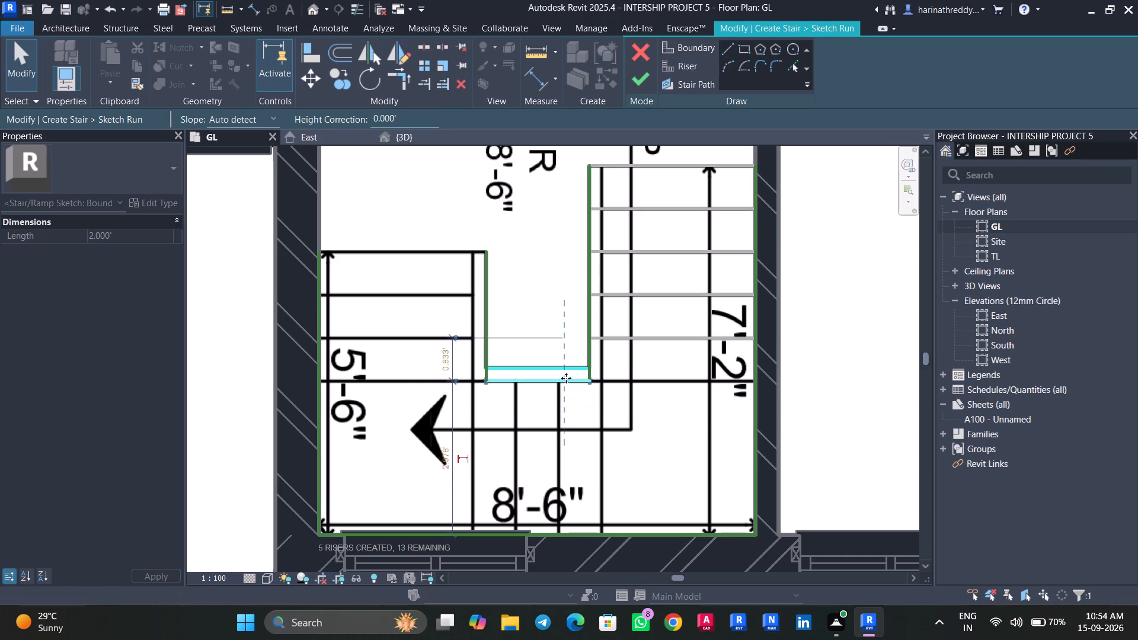
{"action": "key", "text": "Escape"}
{"action": "key", "text": "Escape"}
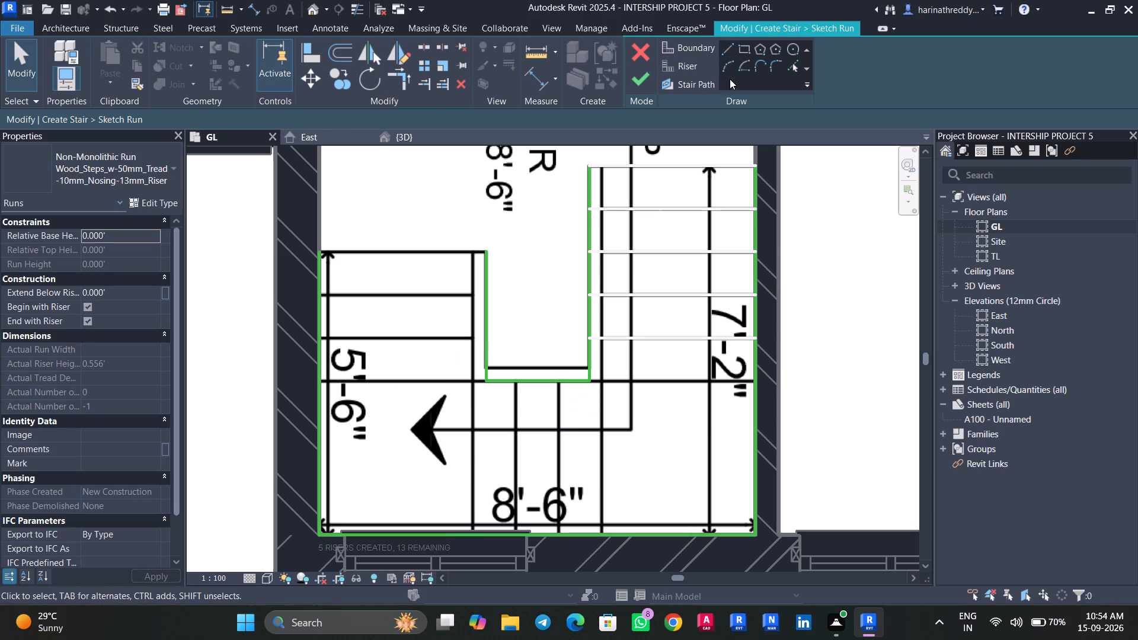
Sketch another full-width riser line, about 3.2' long, across the 7'-2" flight from the inner boundary corner to the wall face.
{"action": "left_click", "coordinate": [688, 72]}
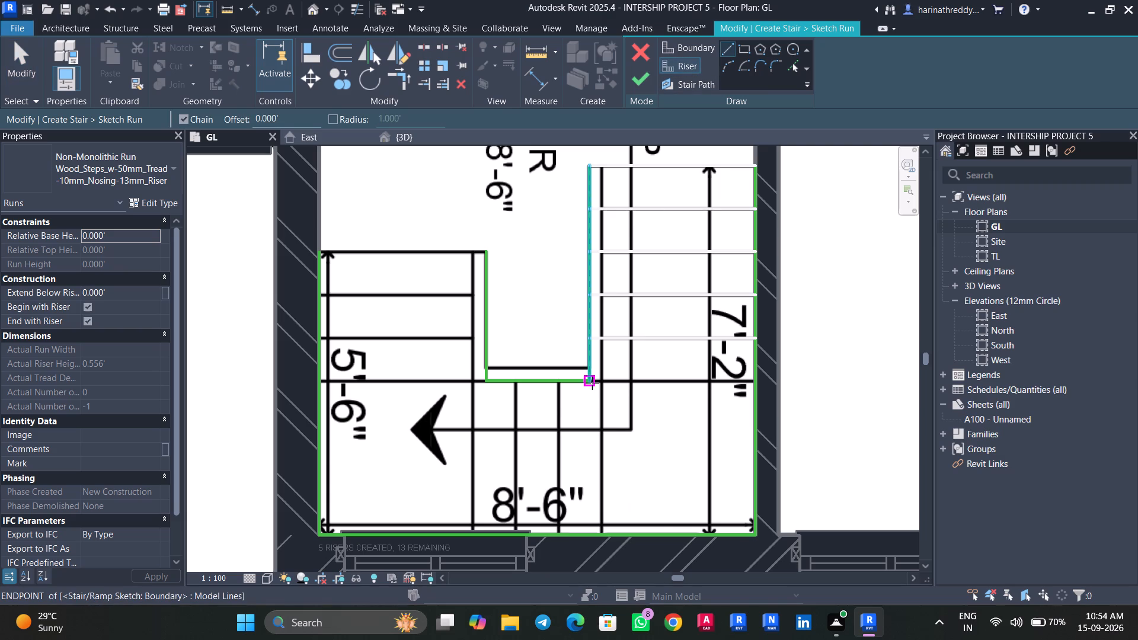
{"action": "left_click", "coordinate": [587, 383]}
{"action": "left_click", "coordinate": [755, 382]}
{"action": "key", "text": "Escape"}
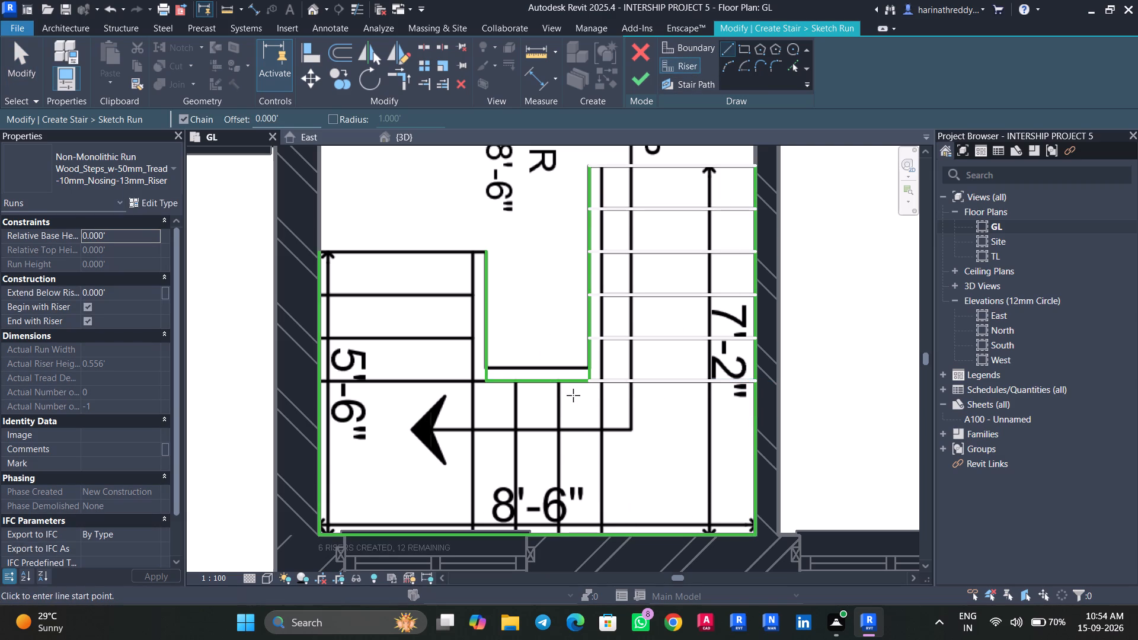
{"action": "key", "text": "Escape"}
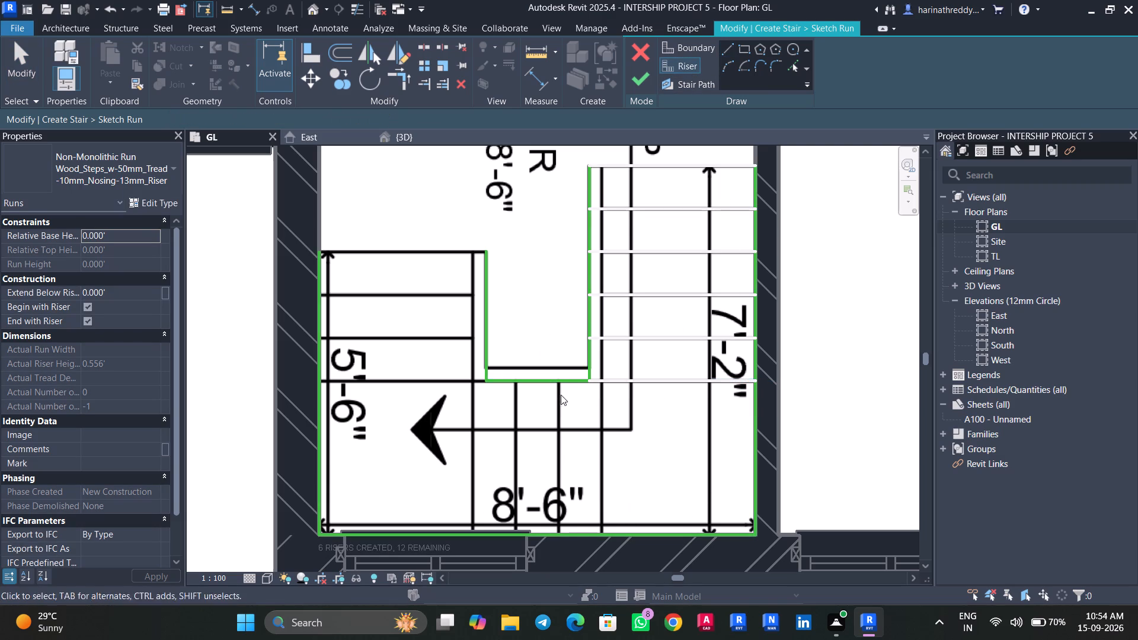
{"action": "key", "text": "Escape"}
Move the inner boundary sides of the 7'-2" and 5'-6" flights outward from the stairwell onto the plan's inner tread-edge lines.
{"action": "left_click", "coordinate": [587, 355]}
{"action": "left_click_drag", "start_coordinate": [592, 356], "coordinate": [610, 353]}
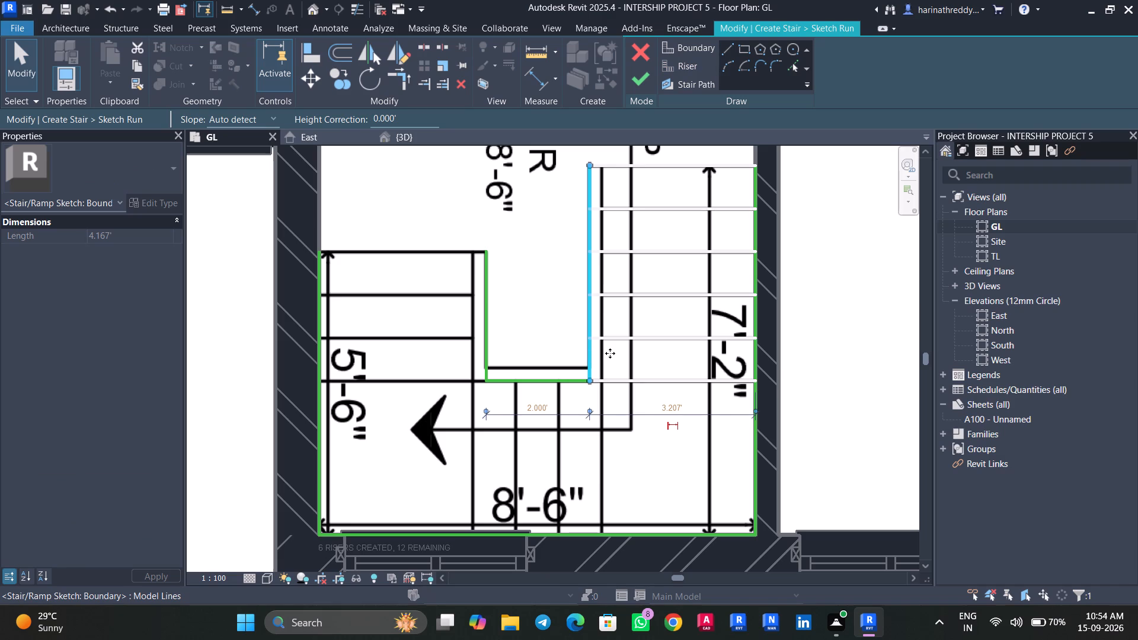
{"action": "left_click_drag", "start_coordinate": [610, 353], "coordinate": [605, 353]}
{"action": "key", "text": "Escape"}
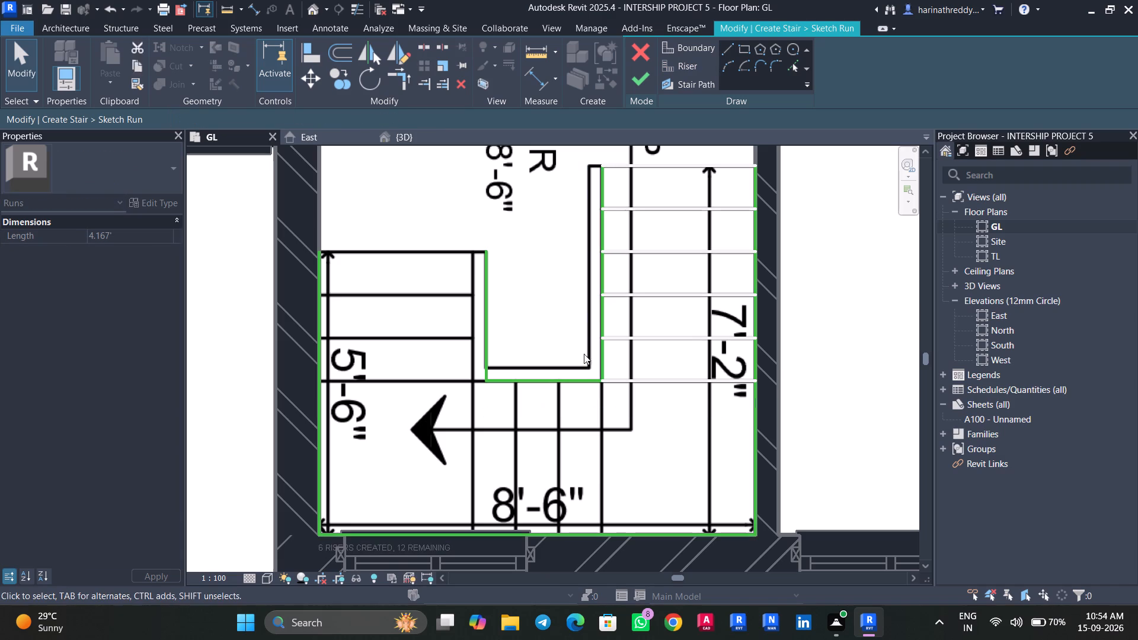
{"action": "key", "text": "Escape"}
{"action": "left_click", "coordinate": [485, 355]}
{"action": "left_click_drag", "start_coordinate": [485, 355], "coordinate": [471, 355]}
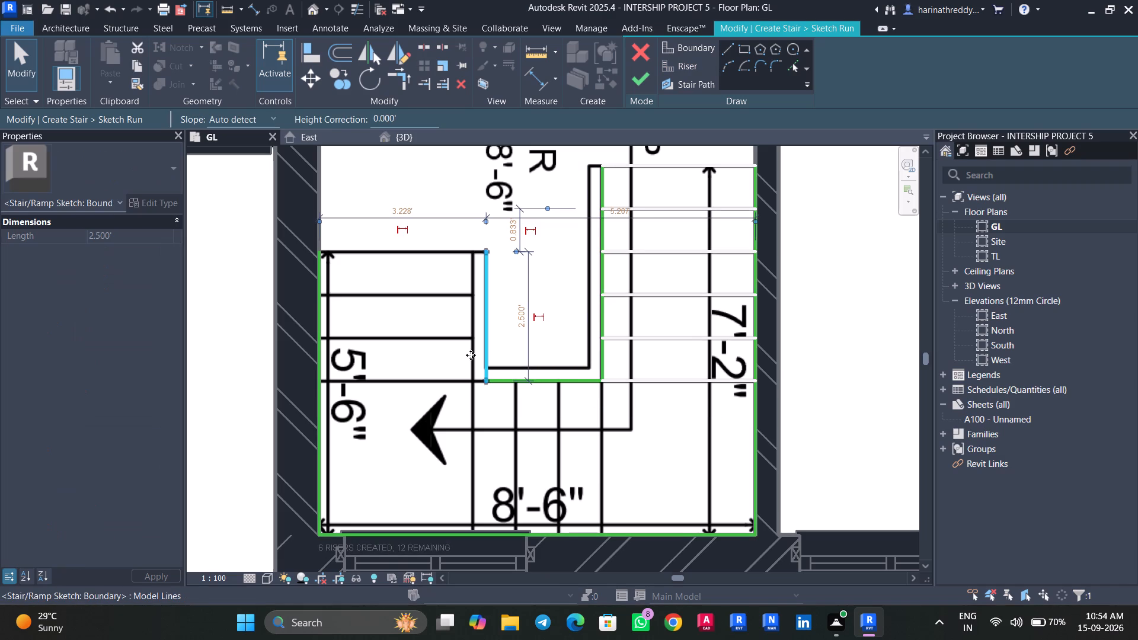
{"action": "left_click_drag", "start_coordinate": [471, 355], "coordinate": [474, 356]}
{"action": "key", "text": "Escape"}
{"action": "key", "text": "Escape"}
{"action": "key", "text": "Escape"}
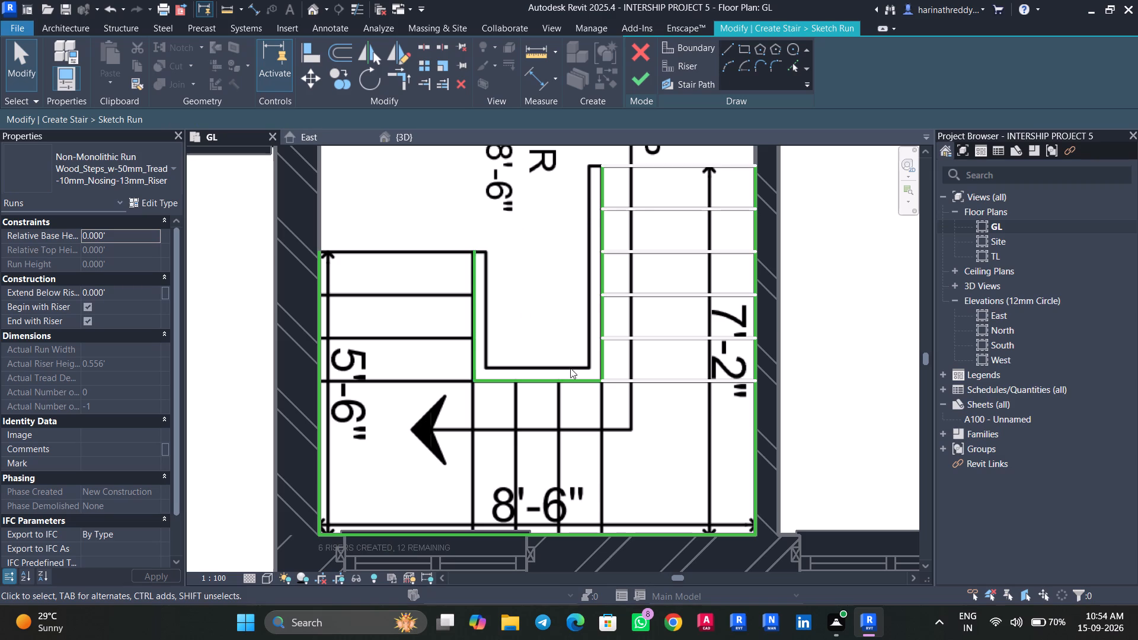
Sketch three riser lines about 2.98' long across the 8'-6" flight over the plan's tread lines, starting at the 7'-2" flight's inner corner, about 0.8' apart.
{"action": "left_click", "coordinate": [682, 65]}
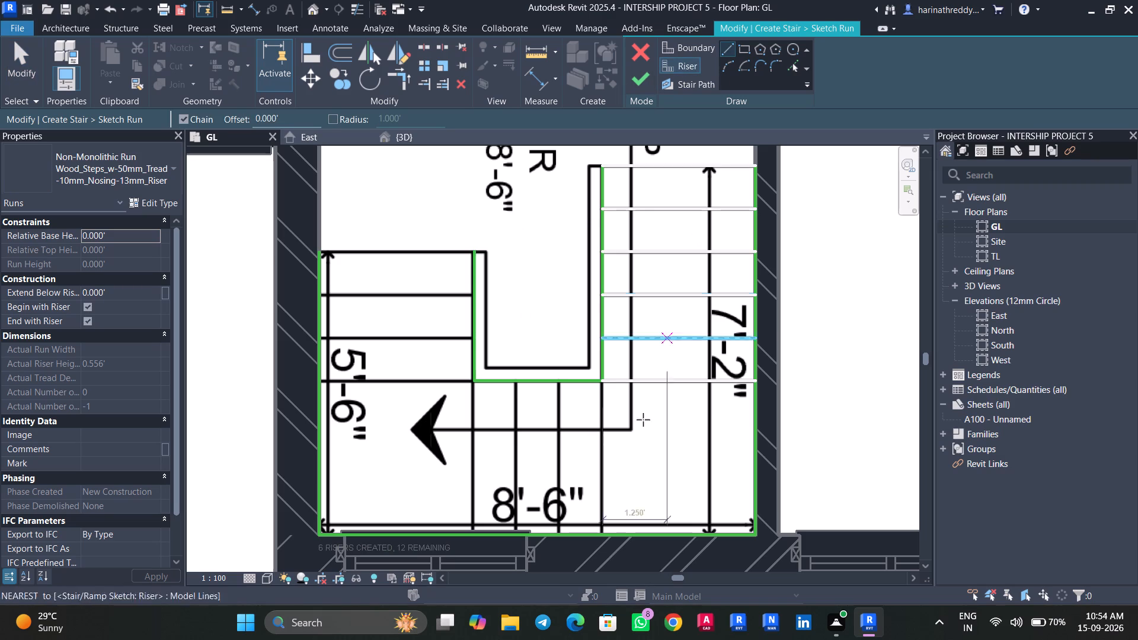
{"action": "left_click", "coordinate": [600, 380]}
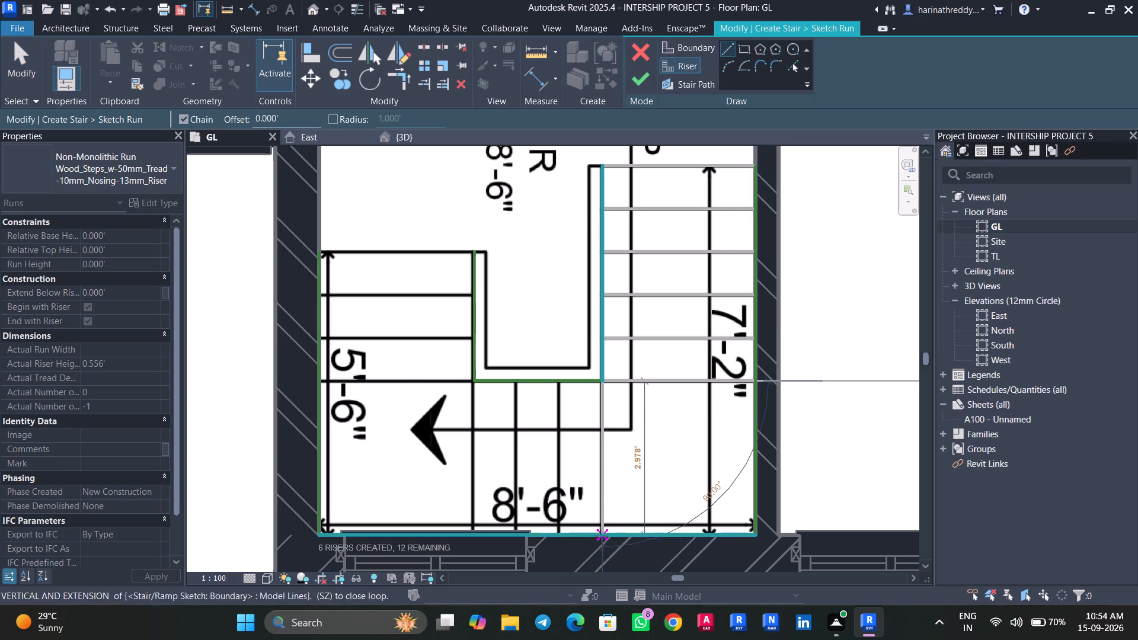
{"action": "left_click", "coordinate": [601, 533]}
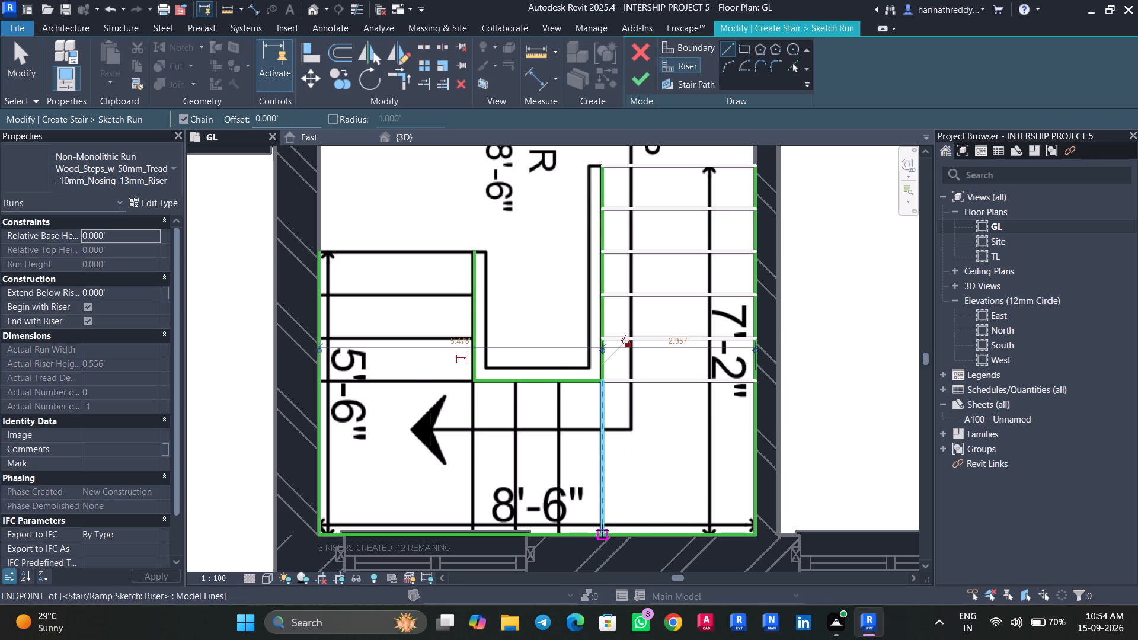
{"action": "left_click", "coordinate": [559, 379]}
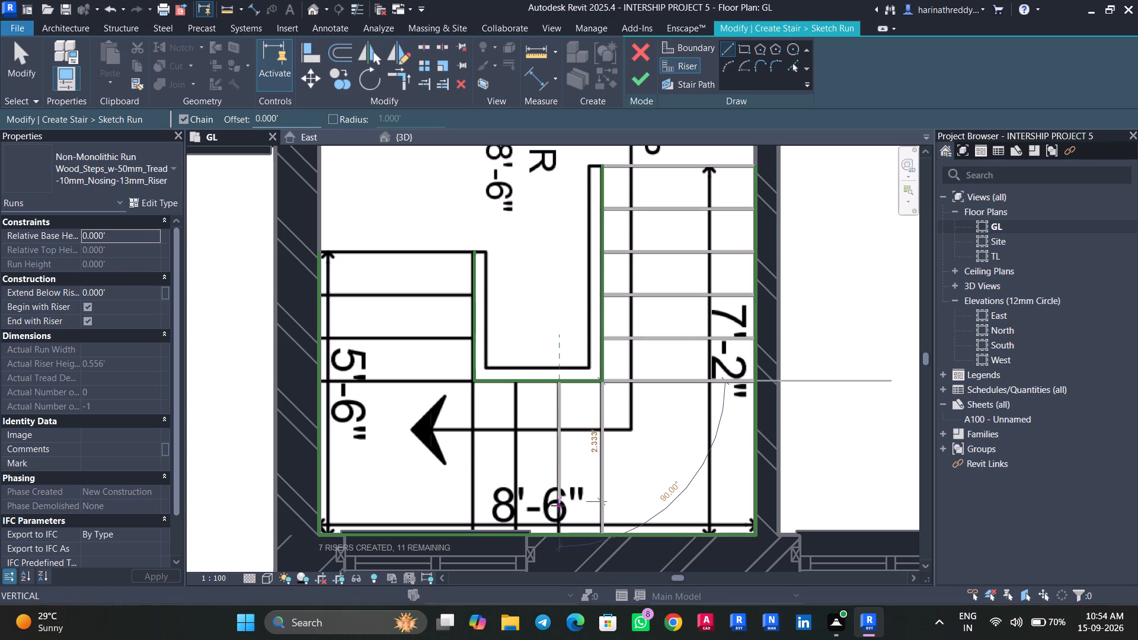
{"action": "left_click", "coordinate": [559, 534]}
{"action": "middle_click_drag", "start_coordinate": [587, 489], "coordinate": [659, 448]}
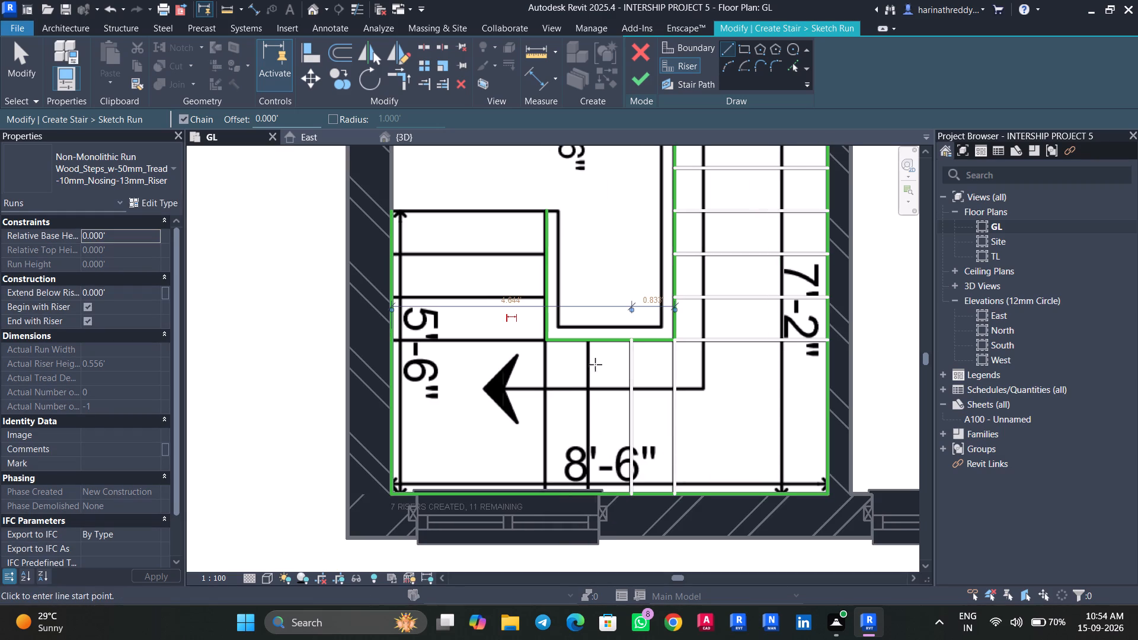
{"action": "left_click", "coordinate": [589, 340]}
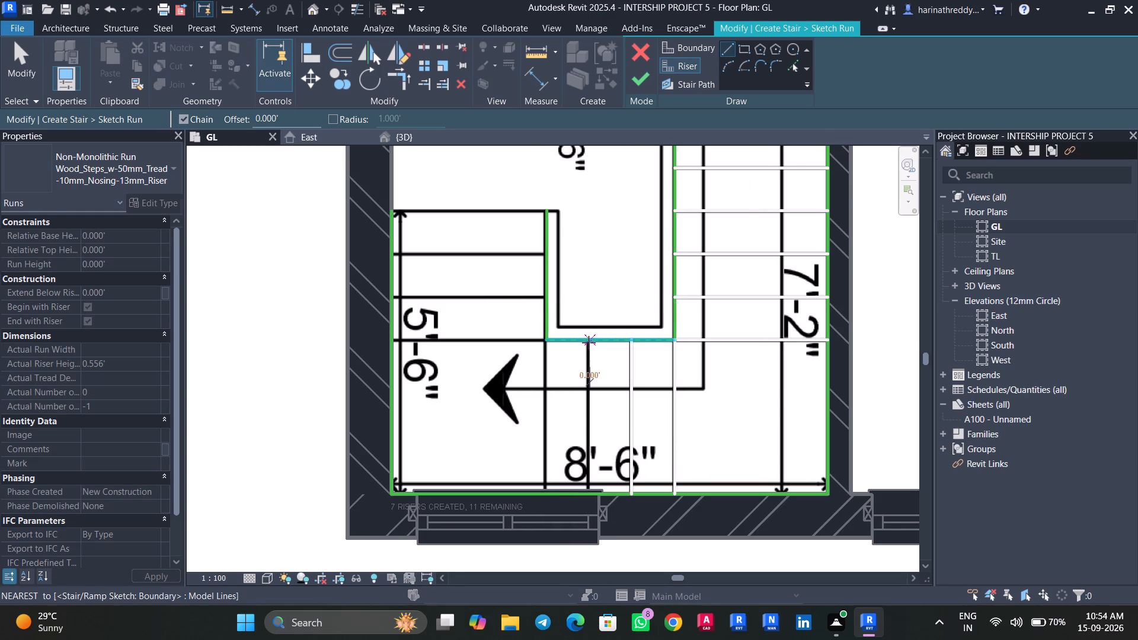
{"action": "left_click", "coordinate": [589, 491]}
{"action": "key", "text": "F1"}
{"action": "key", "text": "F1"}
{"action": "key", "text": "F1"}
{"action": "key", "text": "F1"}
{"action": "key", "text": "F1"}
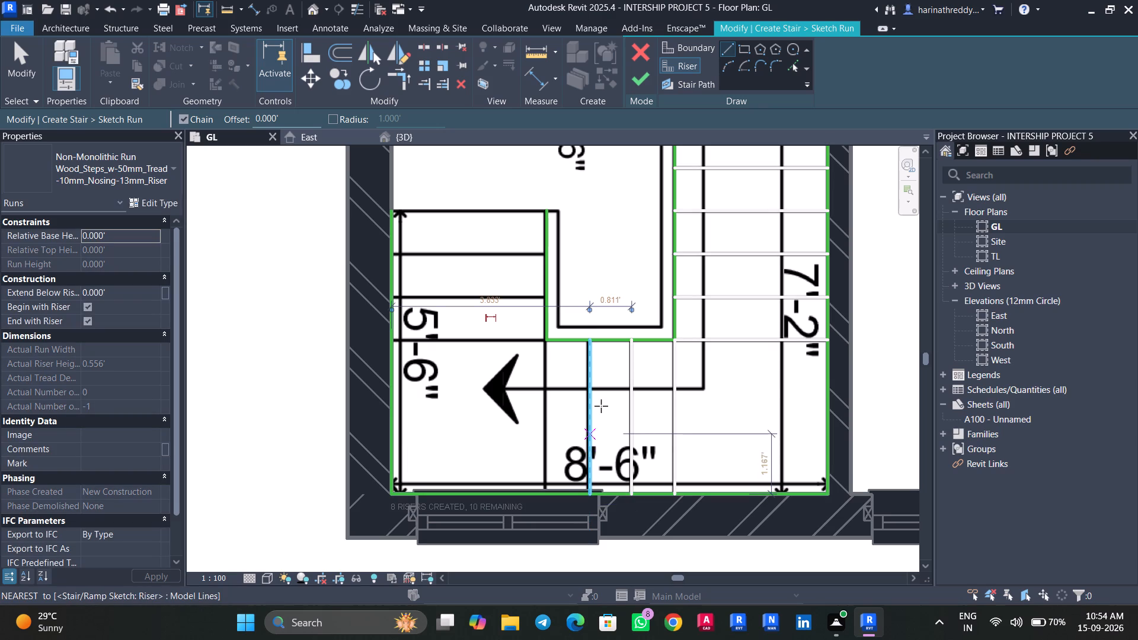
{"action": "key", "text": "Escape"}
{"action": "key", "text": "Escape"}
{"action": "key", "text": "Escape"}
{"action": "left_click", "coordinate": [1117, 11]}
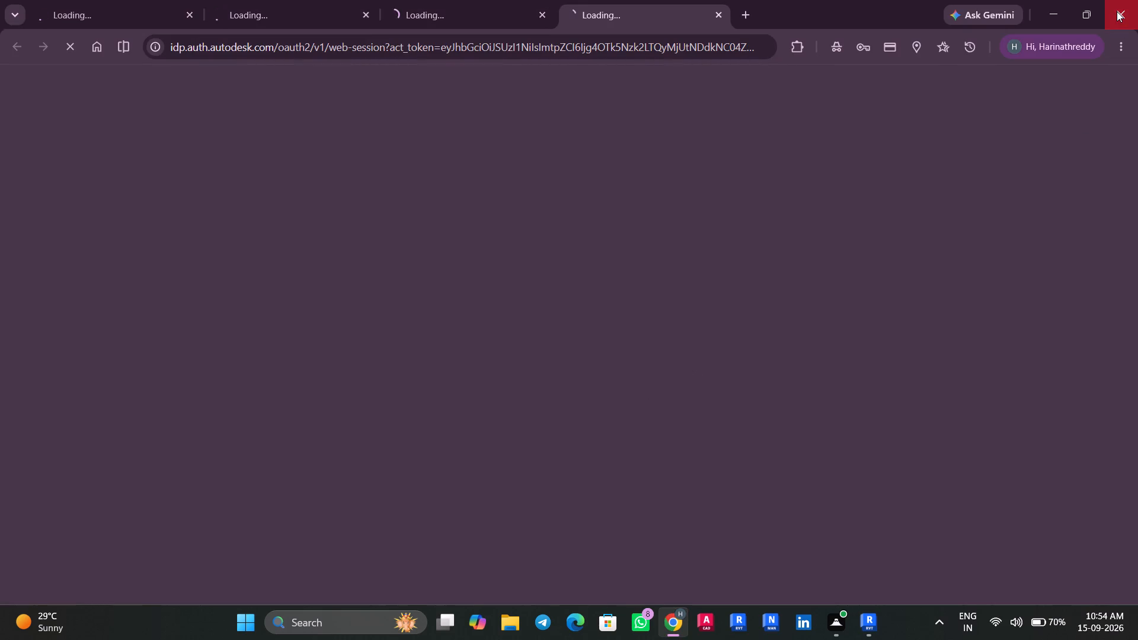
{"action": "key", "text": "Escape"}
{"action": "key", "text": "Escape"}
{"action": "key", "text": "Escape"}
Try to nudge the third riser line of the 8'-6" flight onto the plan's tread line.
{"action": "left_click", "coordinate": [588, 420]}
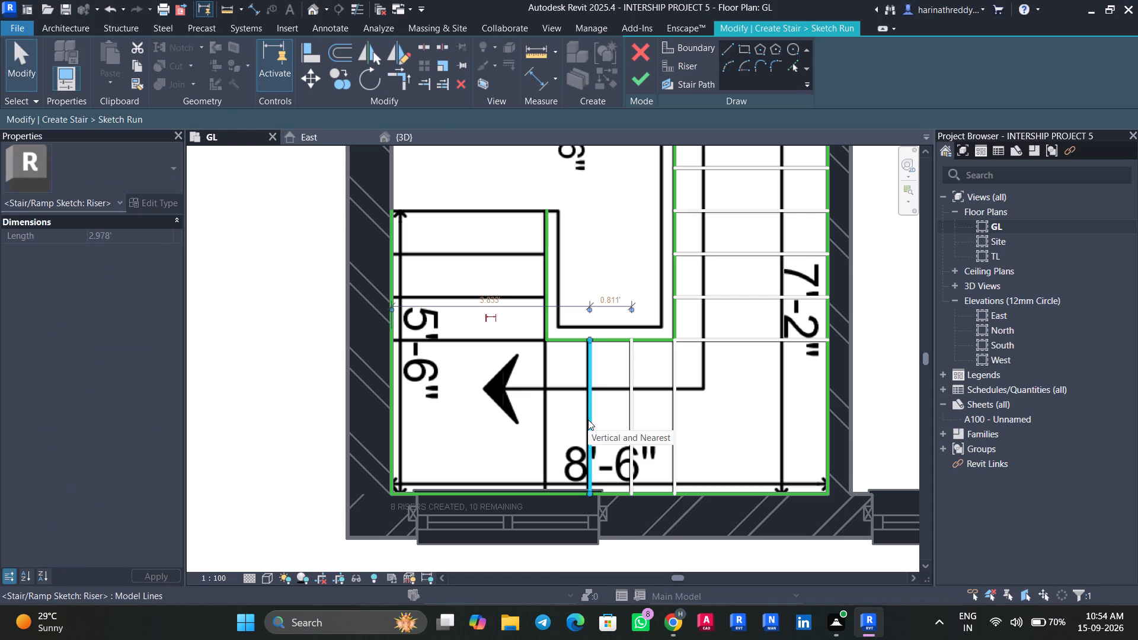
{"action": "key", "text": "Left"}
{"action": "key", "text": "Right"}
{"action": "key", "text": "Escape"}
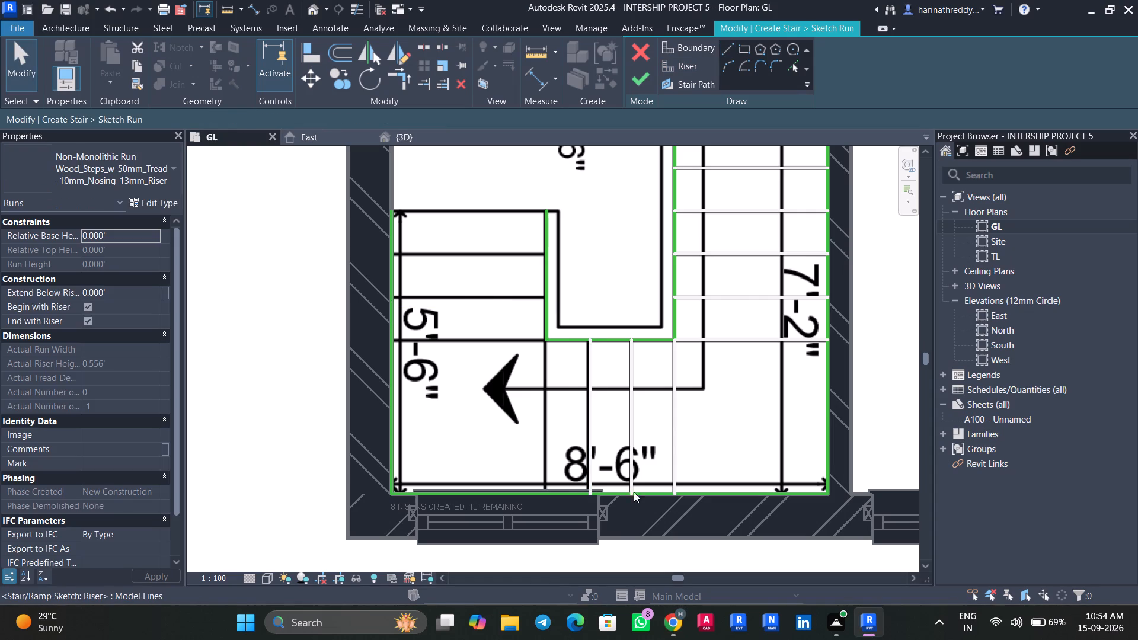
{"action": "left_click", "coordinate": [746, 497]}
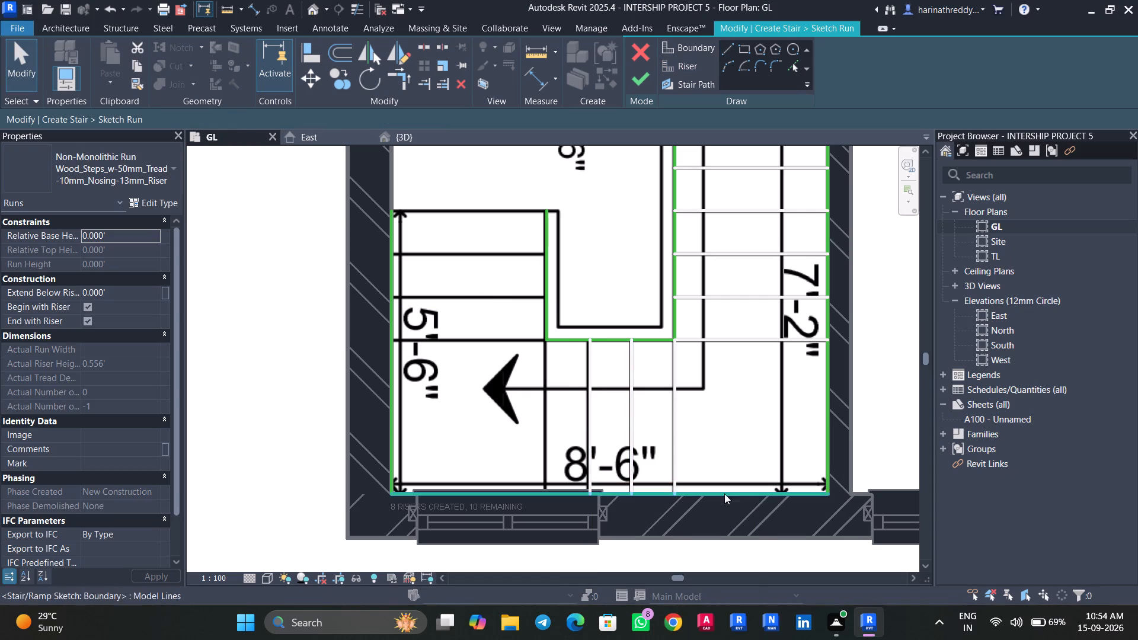
Sketch a fourth riser line, about 2.9' long, across the 8'-6" flight from the 5'-6" flight's inner corner to the window's inner edge.
{"action": "scroll", "coordinate": [608, 402], "scroll_direction": "up", "scroll_amount": 2}
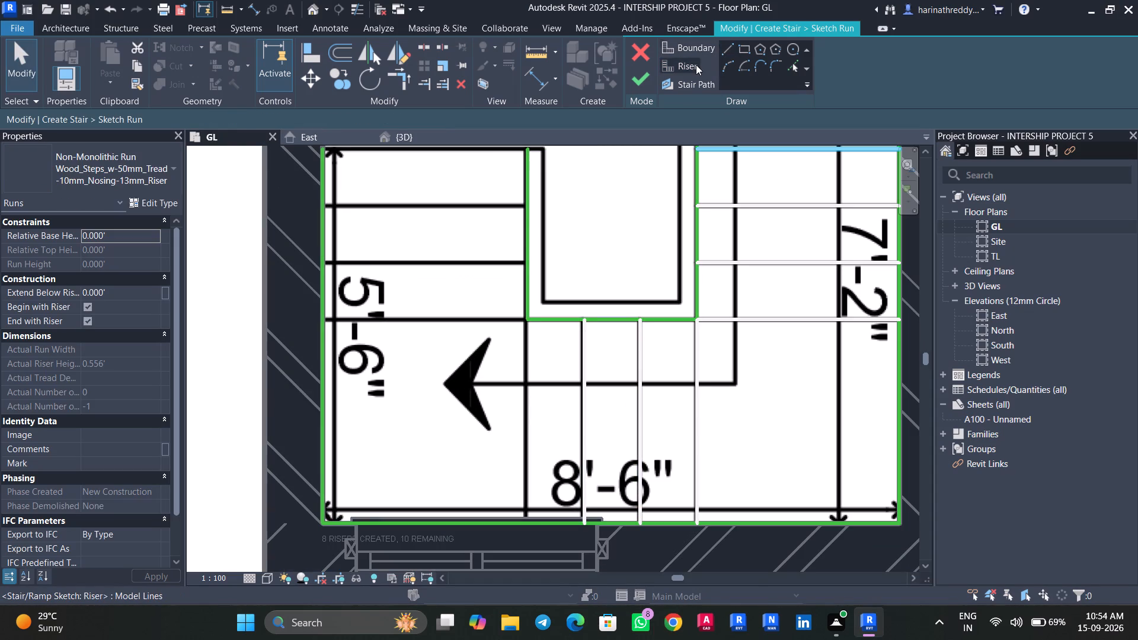
{"action": "left_click", "coordinate": [695, 65]}
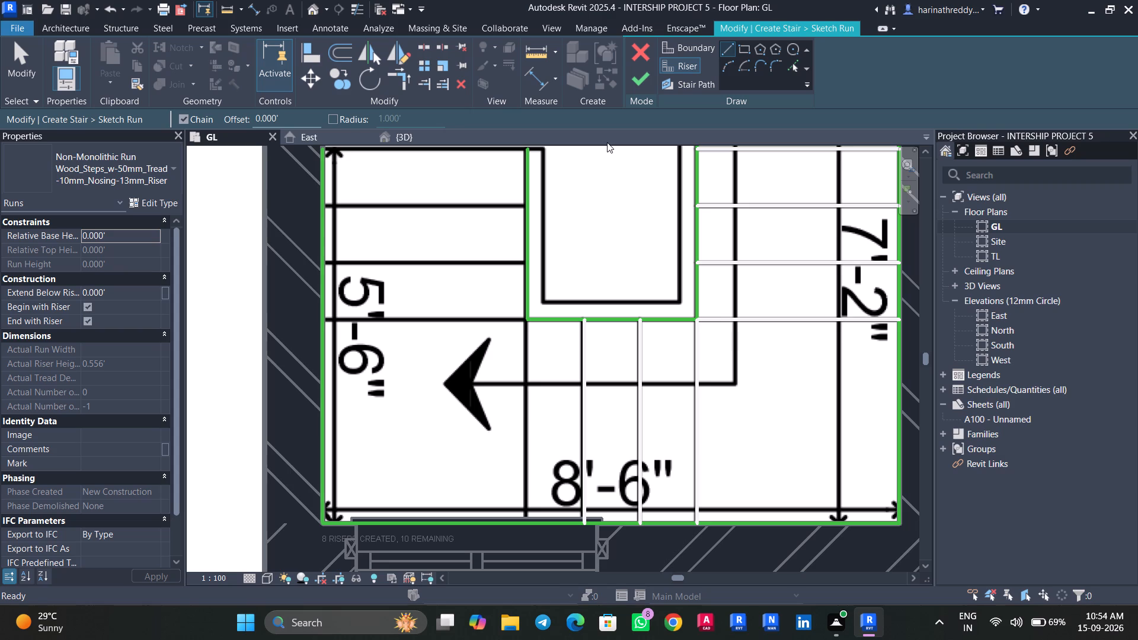
{"action": "middle_click_drag", "start_coordinate": [572, 217], "coordinate": [618, 205]}
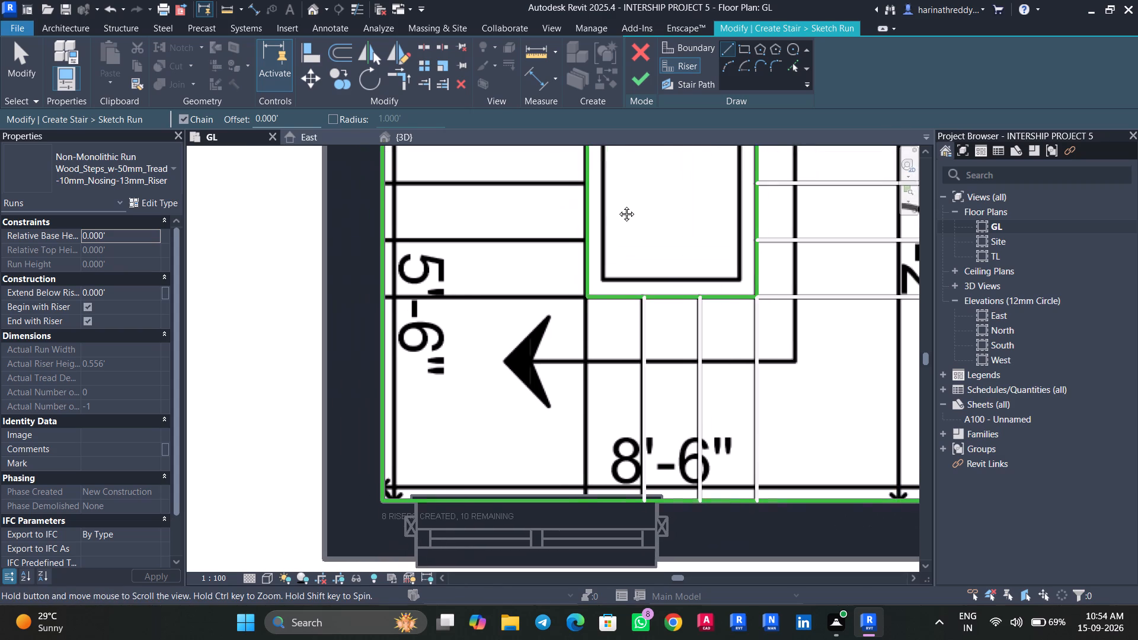
{"action": "middle_click_drag", "start_coordinate": [618, 205], "coordinate": [598, 193]}
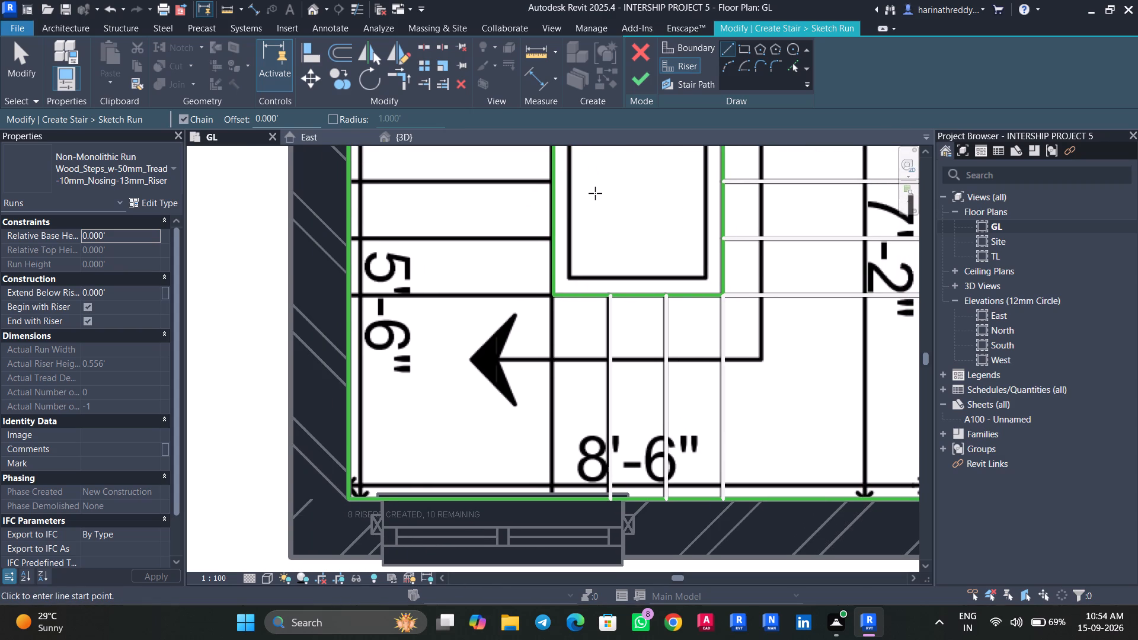
{"action": "middle_click_drag", "start_coordinate": [564, 277], "coordinate": [573, 221]}
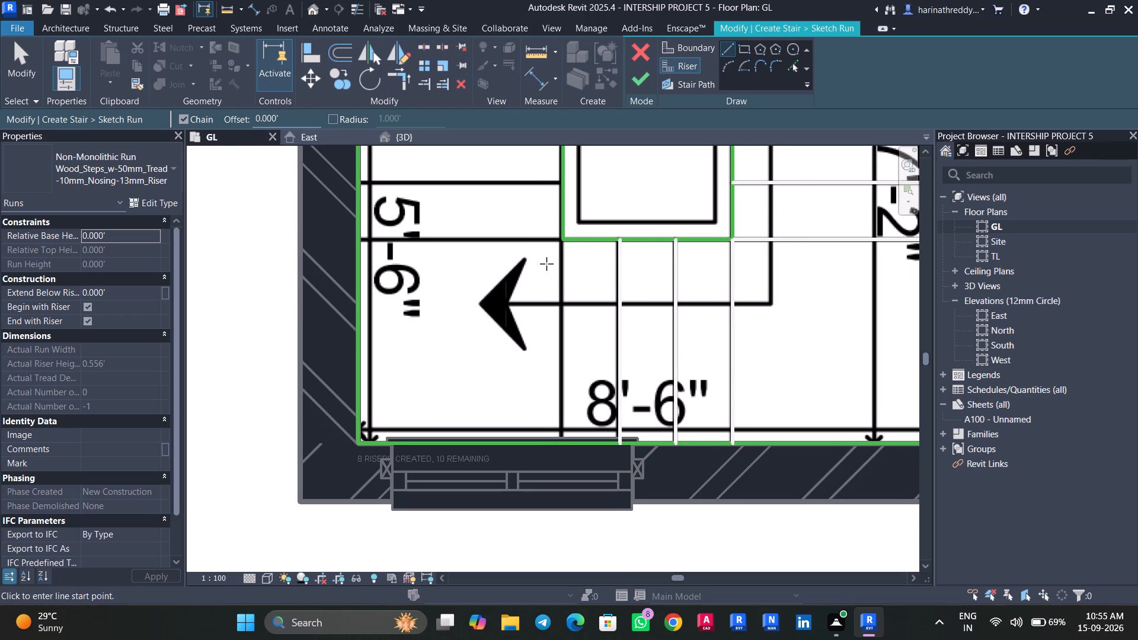
{"action": "left_click", "coordinate": [564, 238]}
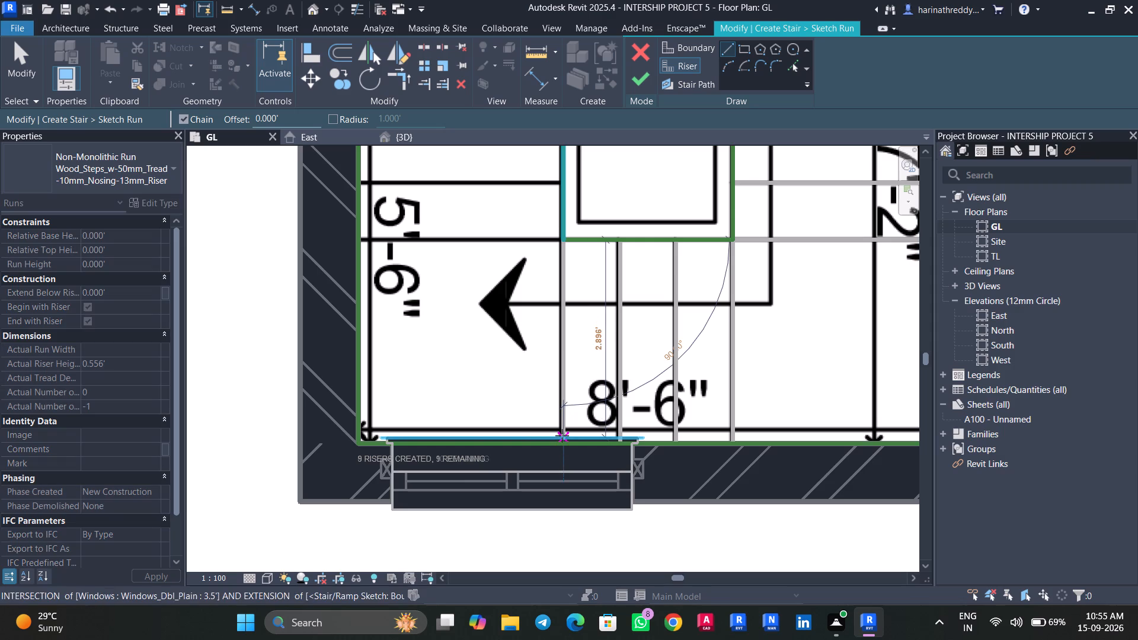
{"action": "left_click", "coordinate": [562, 436]}
{"action": "key", "text": "Escape"}
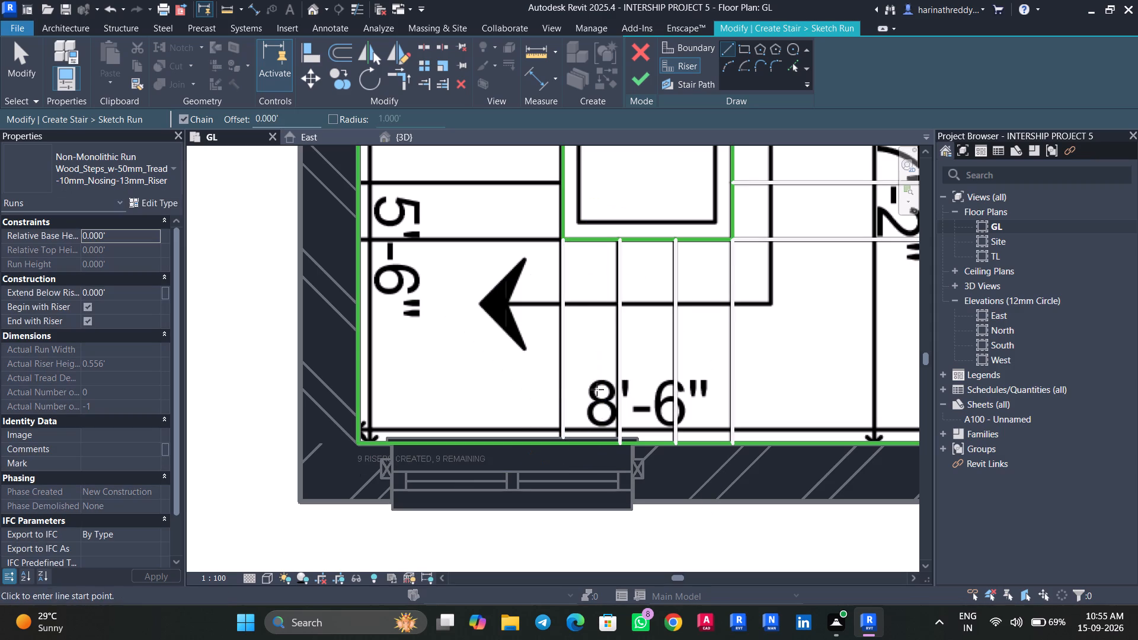
{"action": "key", "text": "Escape"}
Nudge the fourth and third riser lines of the 8'-6" flight slightly toward the 5'-6" flight, onto the plan's tread lines.
{"action": "left_click", "coordinate": [567, 383]}
{"action": "scroll", "coordinate": [565, 378], "scroll_direction": "up", "scroll_amount": 5}
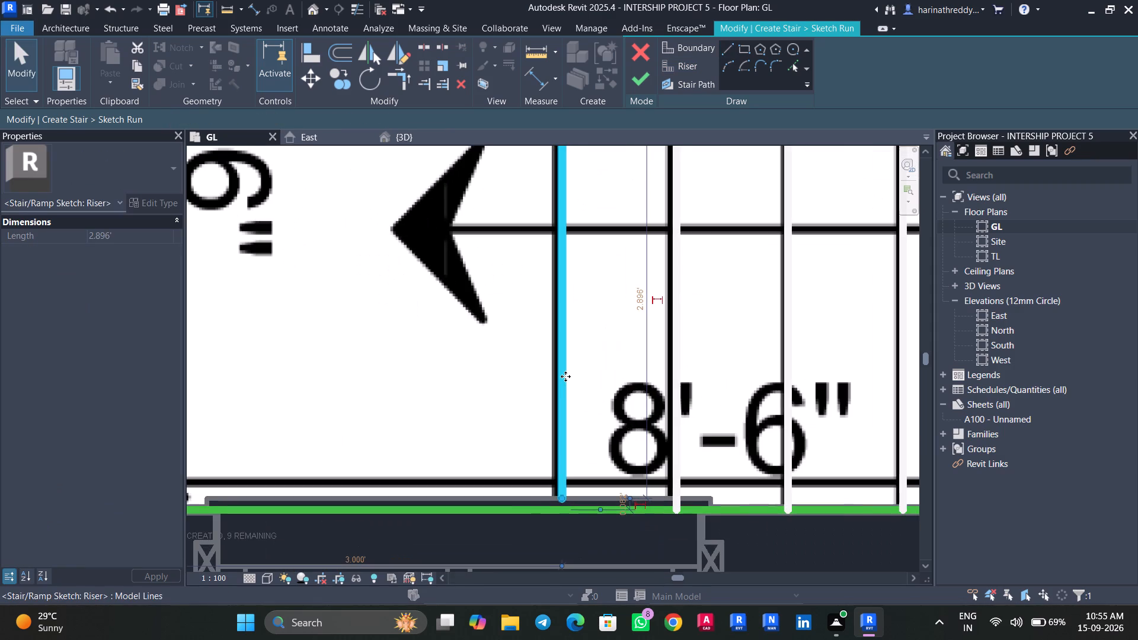
{"action": "key", "text": "Left"}
{"action": "key", "text": "Left"}
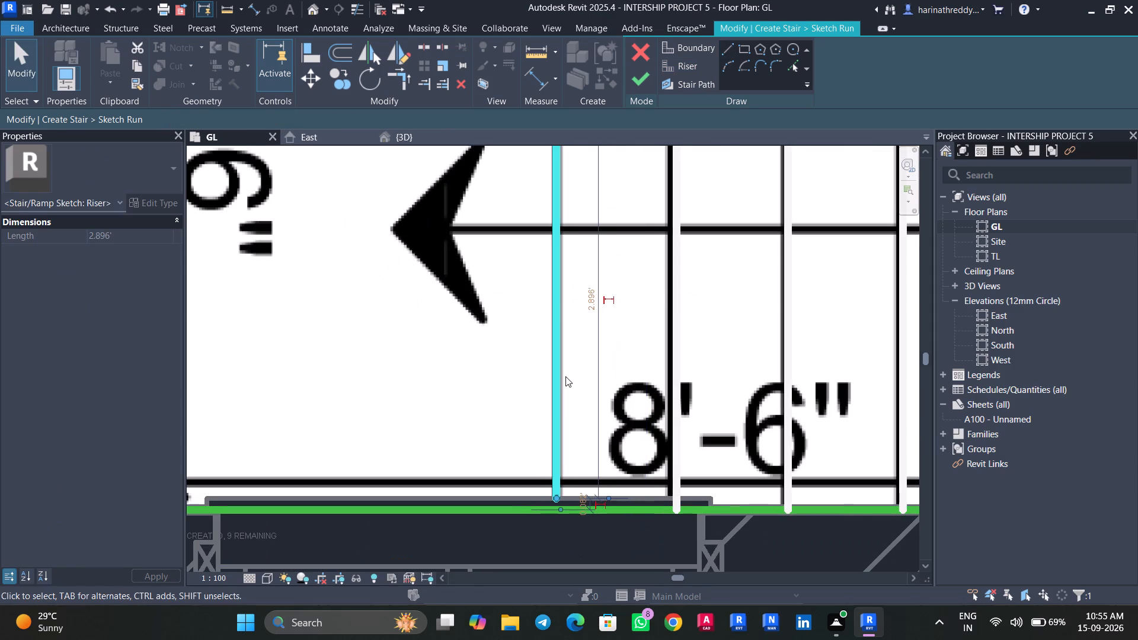
{"action": "key", "text": "Escape"}
{"action": "key", "text": "Escape"}
{"action": "key", "text": "Escape"}
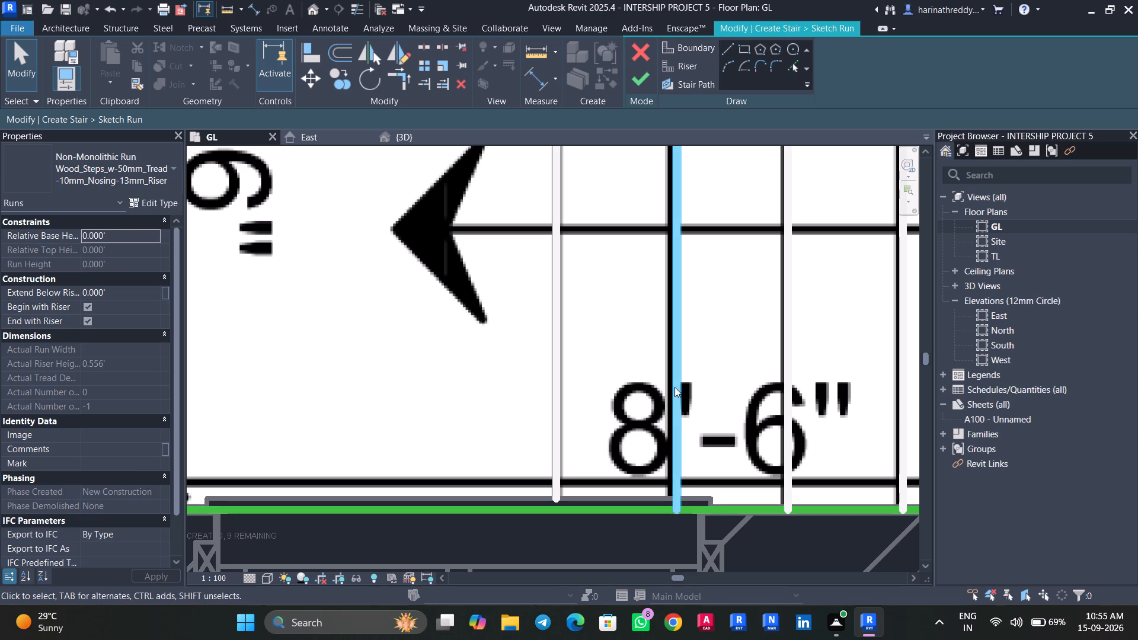
{"action": "left_click", "coordinate": [680, 382]}
{"action": "key", "text": "Left"}
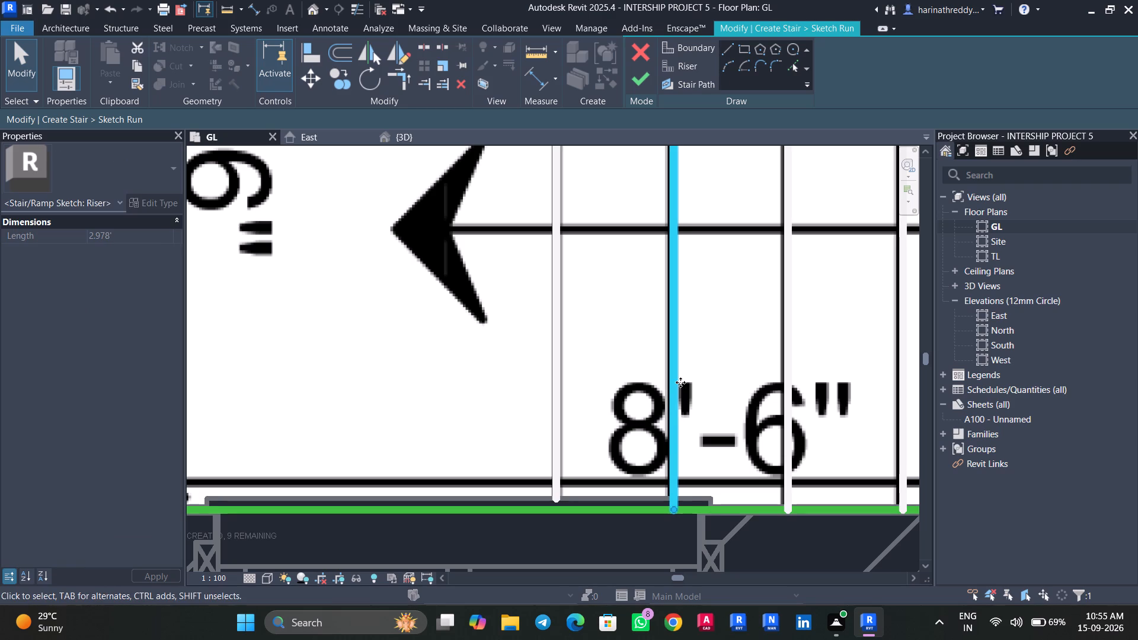
{"action": "key", "text": "Left"}
{"action": "key", "text": "Escape"}
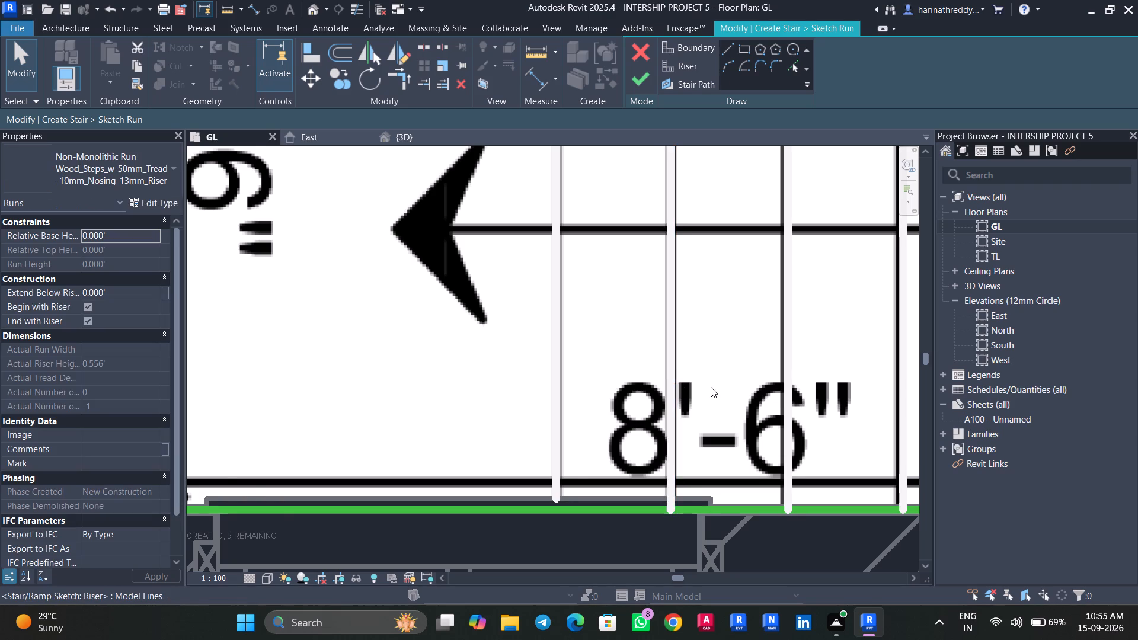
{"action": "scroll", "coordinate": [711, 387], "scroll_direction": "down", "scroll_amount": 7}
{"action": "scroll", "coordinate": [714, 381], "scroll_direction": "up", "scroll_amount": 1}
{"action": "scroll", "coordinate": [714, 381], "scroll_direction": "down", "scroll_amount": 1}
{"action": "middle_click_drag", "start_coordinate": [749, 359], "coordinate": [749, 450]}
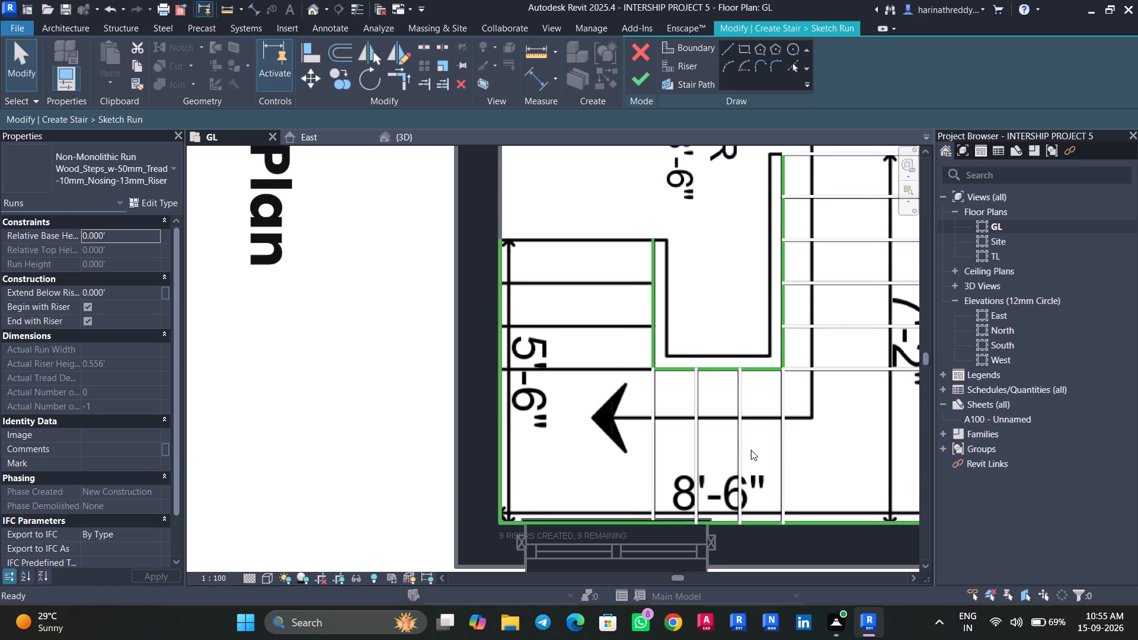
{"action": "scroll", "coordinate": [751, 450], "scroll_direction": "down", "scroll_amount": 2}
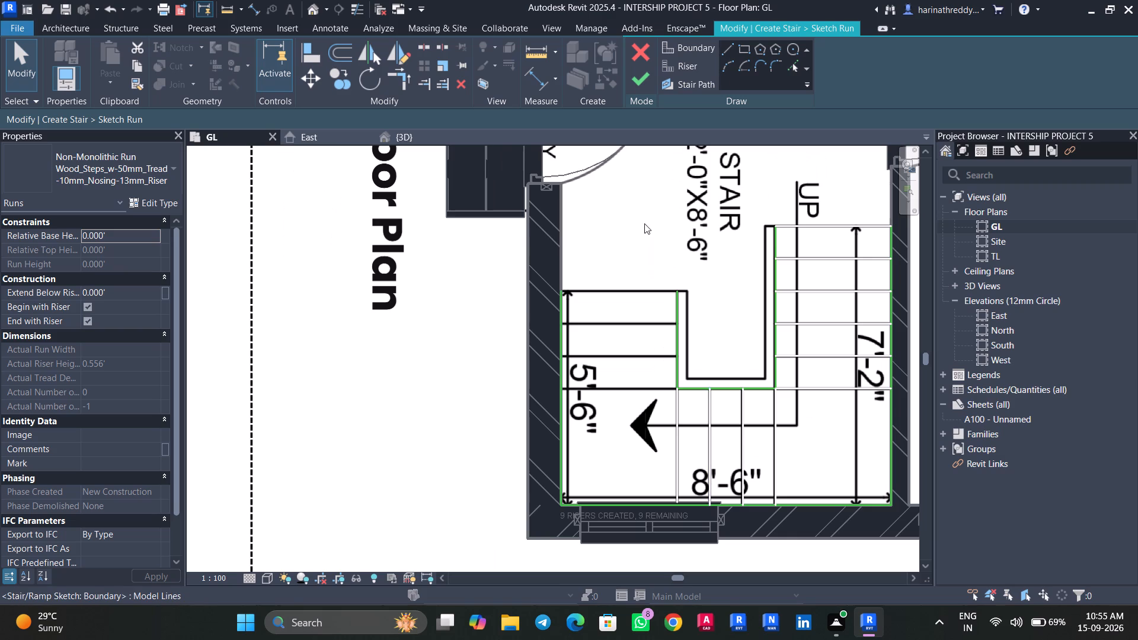
Sketch four riser lines about 2.96' long across the 5'-6" flight over the plan's tread lines, from its inner corner to its end.
{"action": "left_click", "coordinate": [670, 69]}
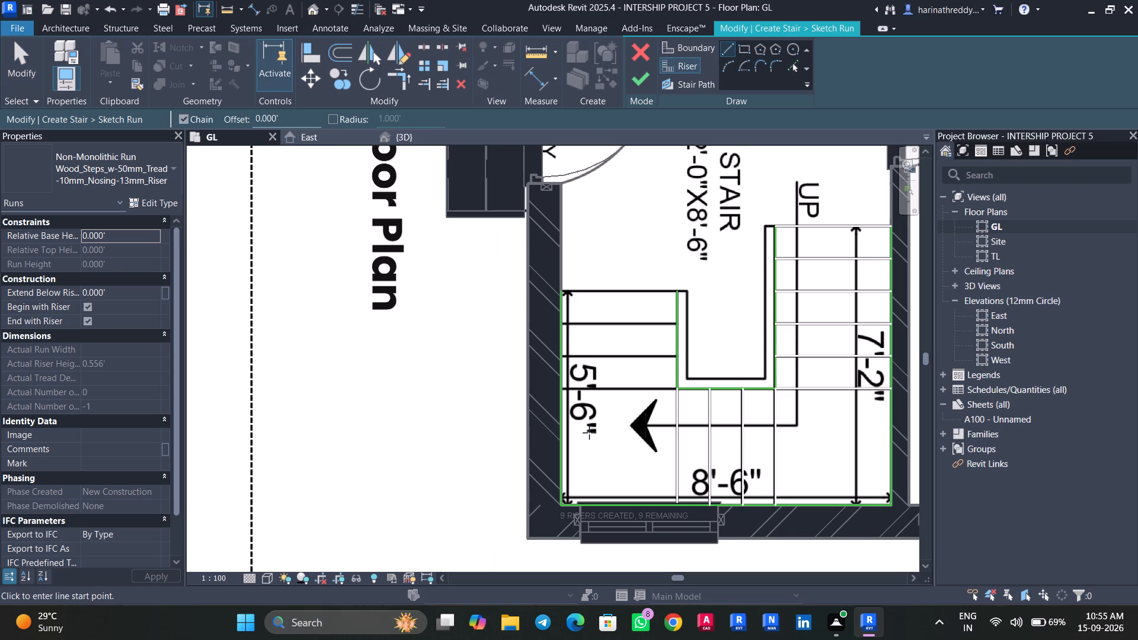
{"action": "scroll", "coordinate": [531, 413], "scroll_direction": "up", "scroll_amount": 3}
{"action": "scroll", "coordinate": [531, 411], "scroll_direction": "down", "scroll_amount": 1}
{"action": "left_click", "coordinate": [725, 383]}
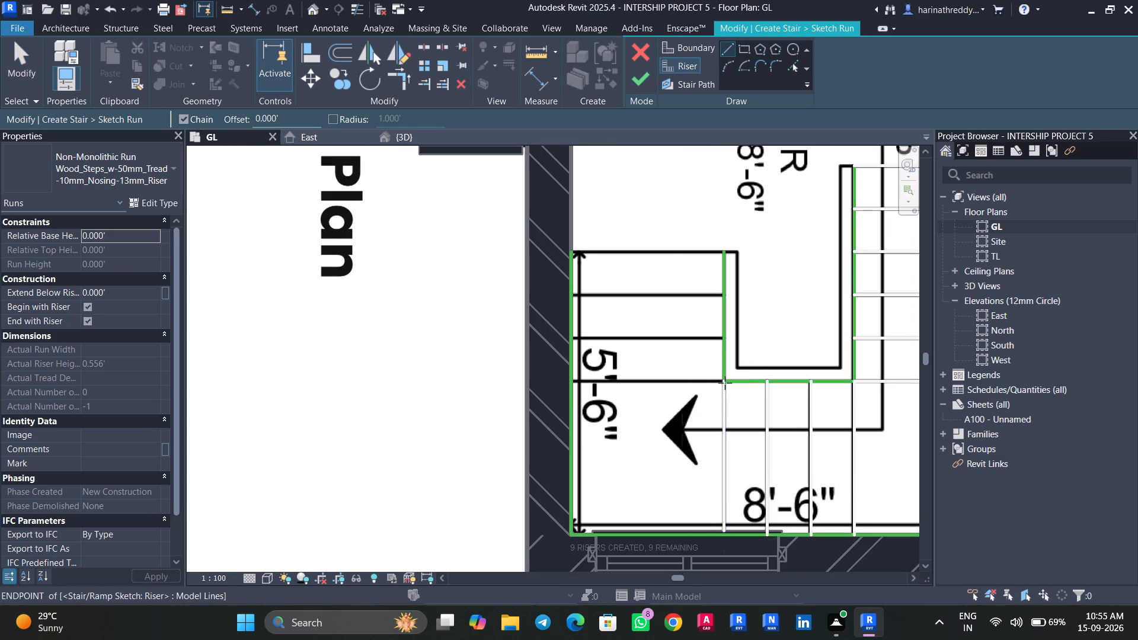
{"action": "left_click", "coordinate": [570, 377]}
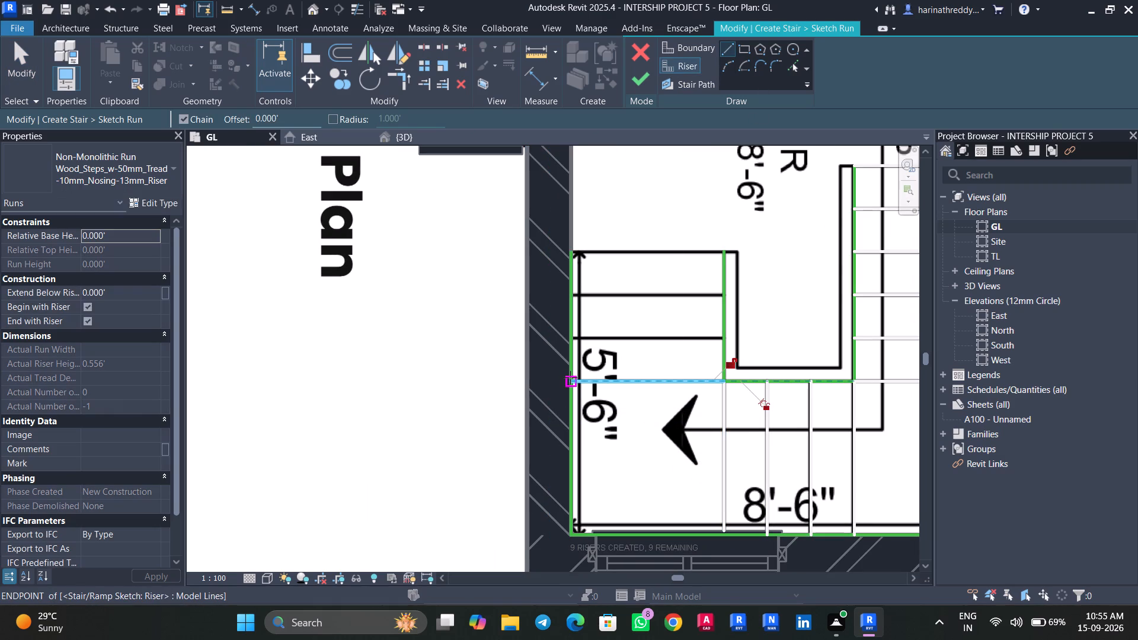
{"action": "key", "text": "Escape"}
{"action": "left_click", "coordinate": [723, 338]}
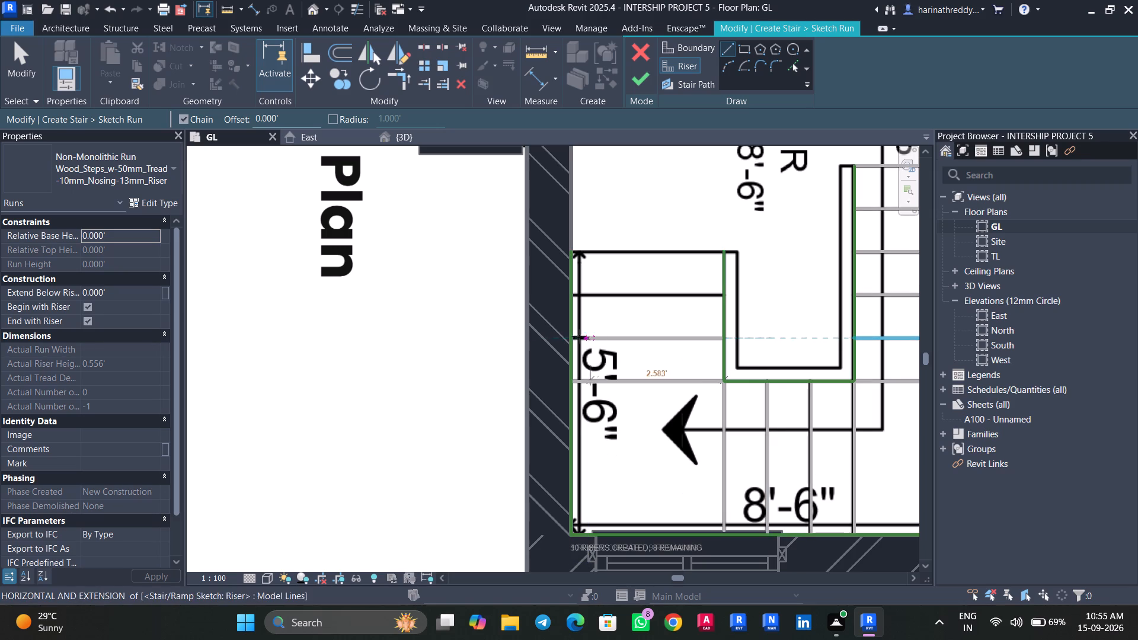
{"action": "left_click", "coordinate": [571, 336]}
{"action": "key", "text": "Escape"}
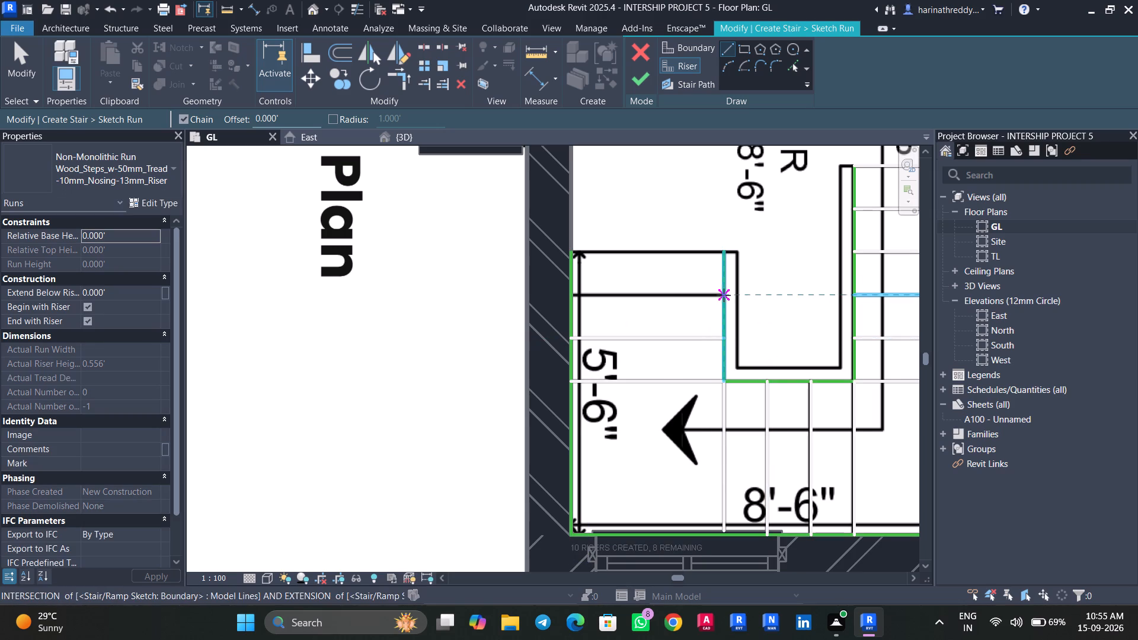
{"action": "left_click", "coordinate": [724, 295]}
{"action": "left_click", "coordinate": [572, 297]}
{"action": "key", "text": "Escape"}
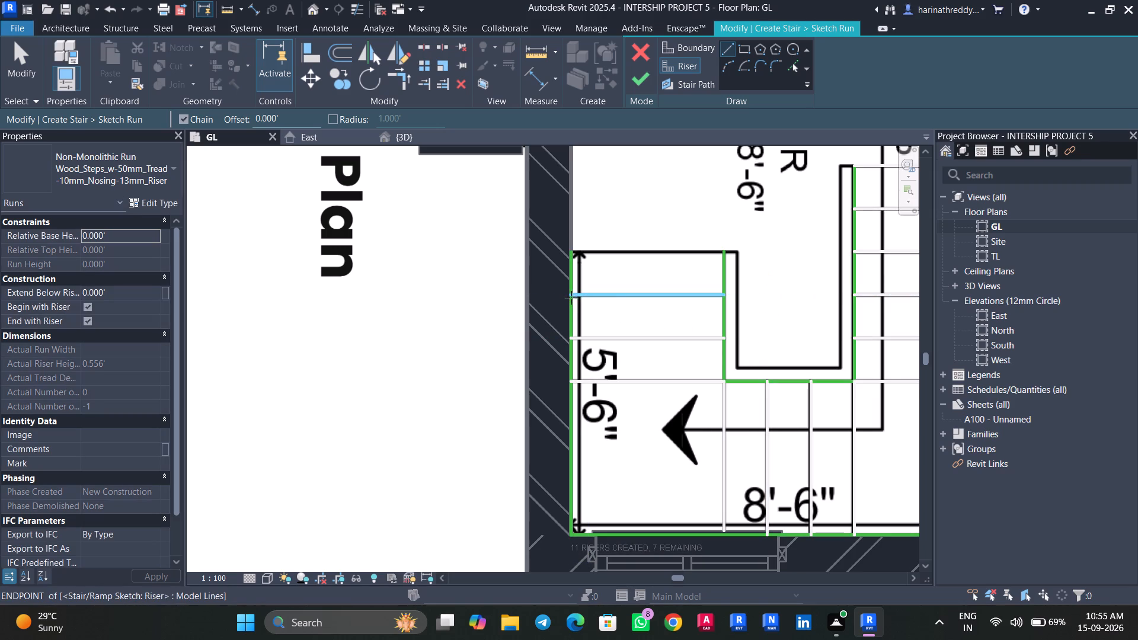
{"action": "left_click", "coordinate": [727, 252]}
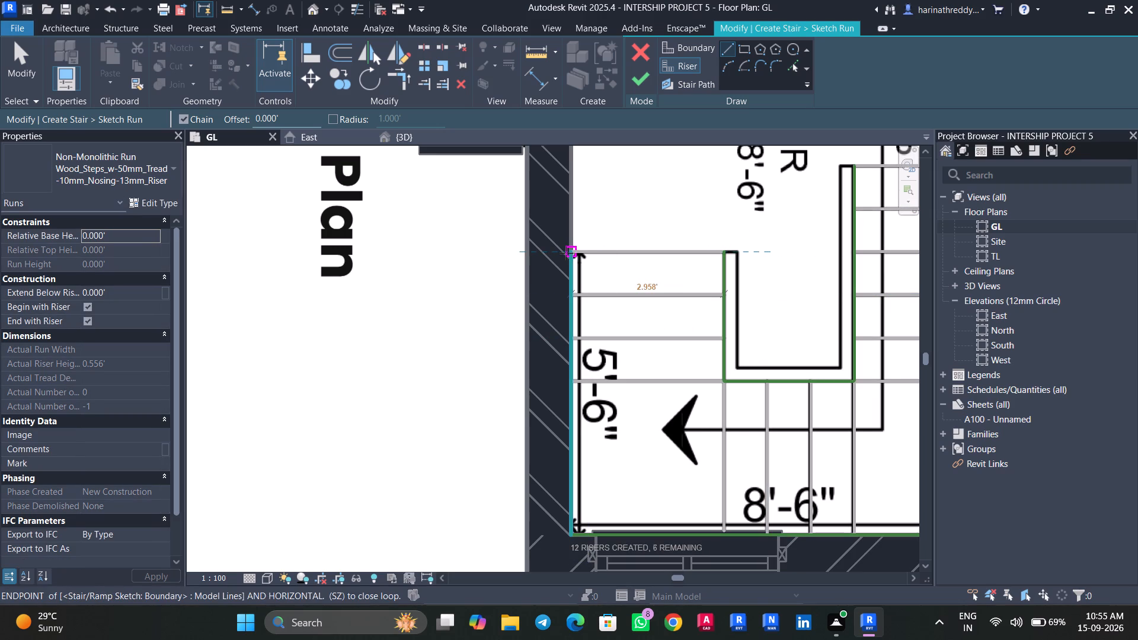
{"action": "left_click", "coordinate": [566, 253]}
{"action": "key", "text": "Escape"}
{"action": "key", "text": "Escape"}
Sketch the U-shaped stair path from the 7'-2" flight's end riser, across the 8'-6" flight, to the 5'-6" flight's end riser, and finish the run sketch.
{"action": "scroll", "coordinate": [648, 419], "scroll_direction": "down", "scroll_amount": 3}
{"action": "middle_click_drag", "start_coordinate": [648, 418], "coordinate": [533, 383]}
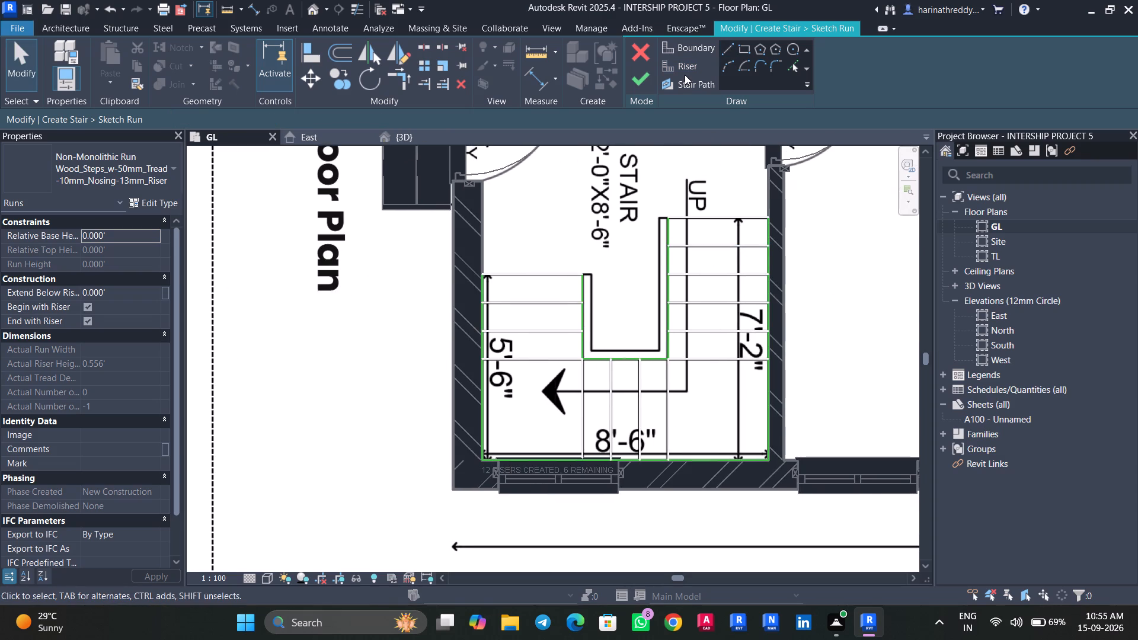
{"action": "left_click", "coordinate": [698, 80]}
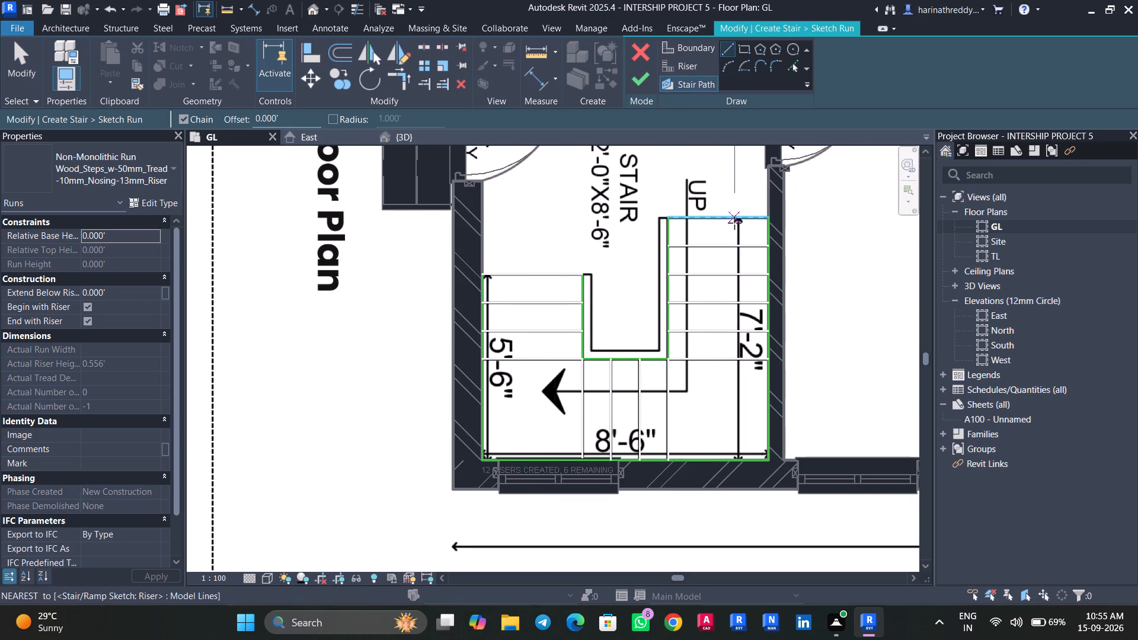
{"action": "left_click", "coordinate": [736, 219]}
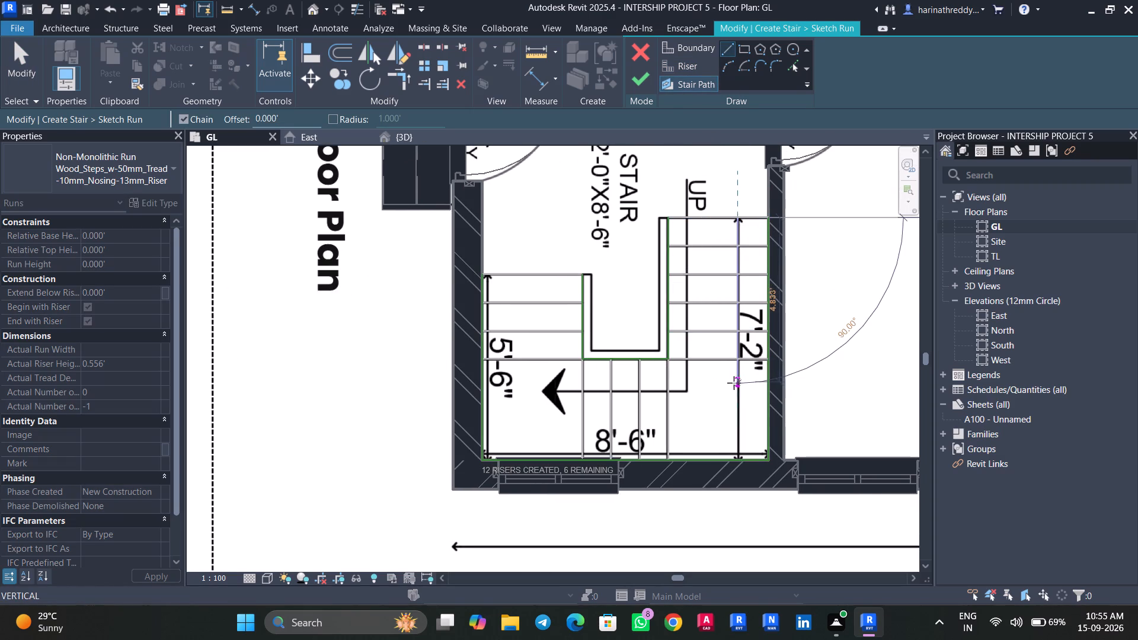
{"action": "left_click", "coordinate": [738, 389]}
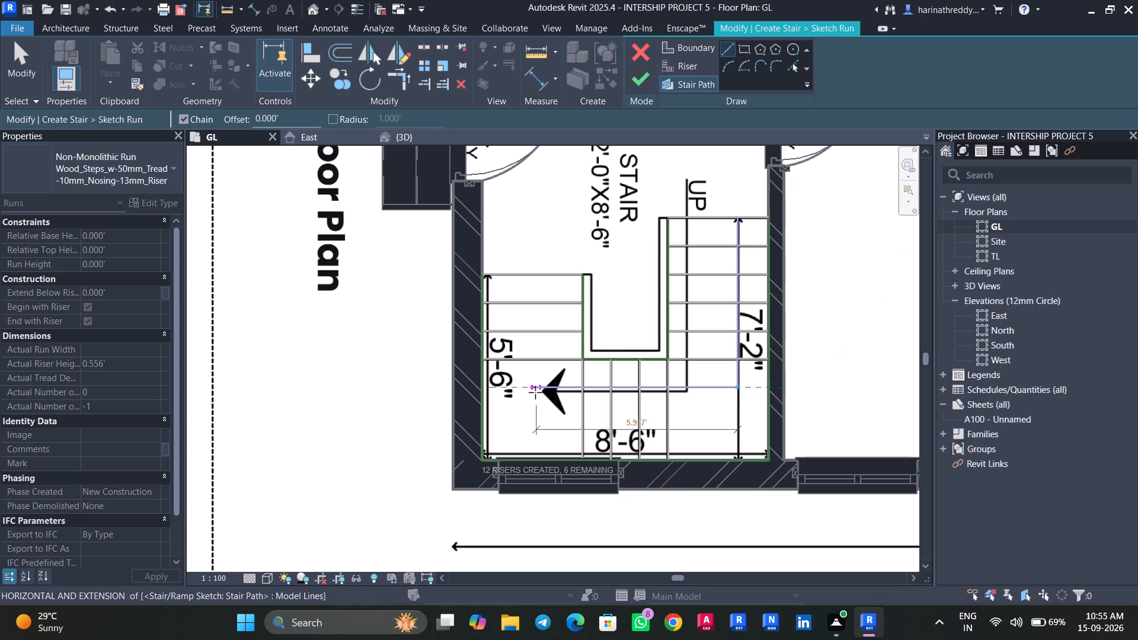
{"action": "left_click", "coordinate": [536, 392]}
{"action": "left_click", "coordinate": [537, 274]}
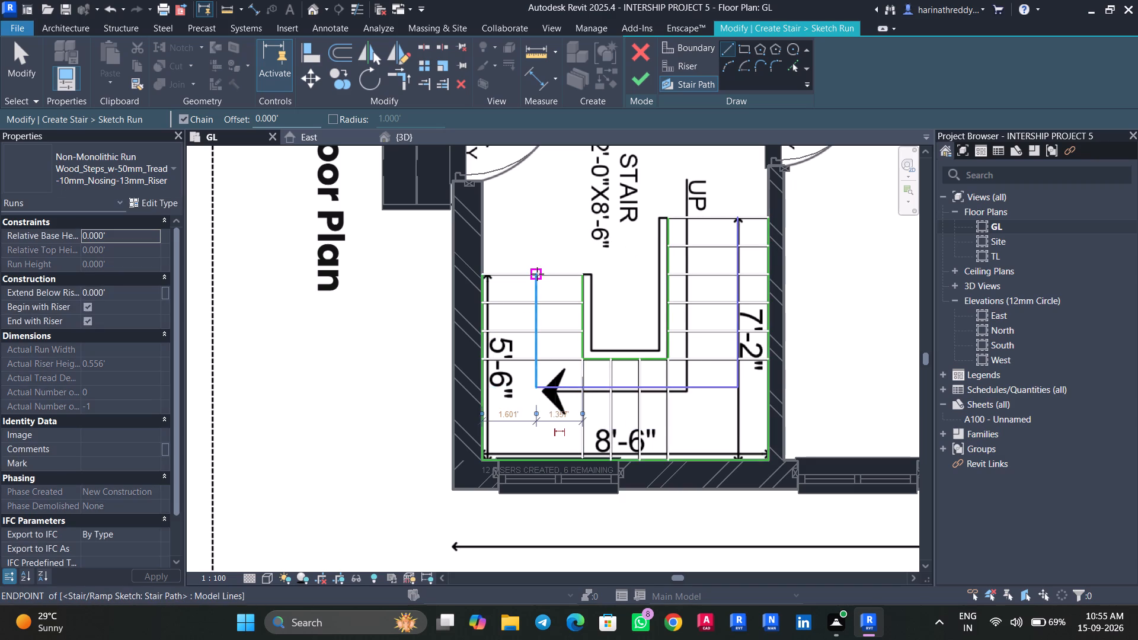
{"action": "key", "text": "Escape"}
{"action": "key", "text": "Escape"}
{"action": "key", "text": "Escape"}
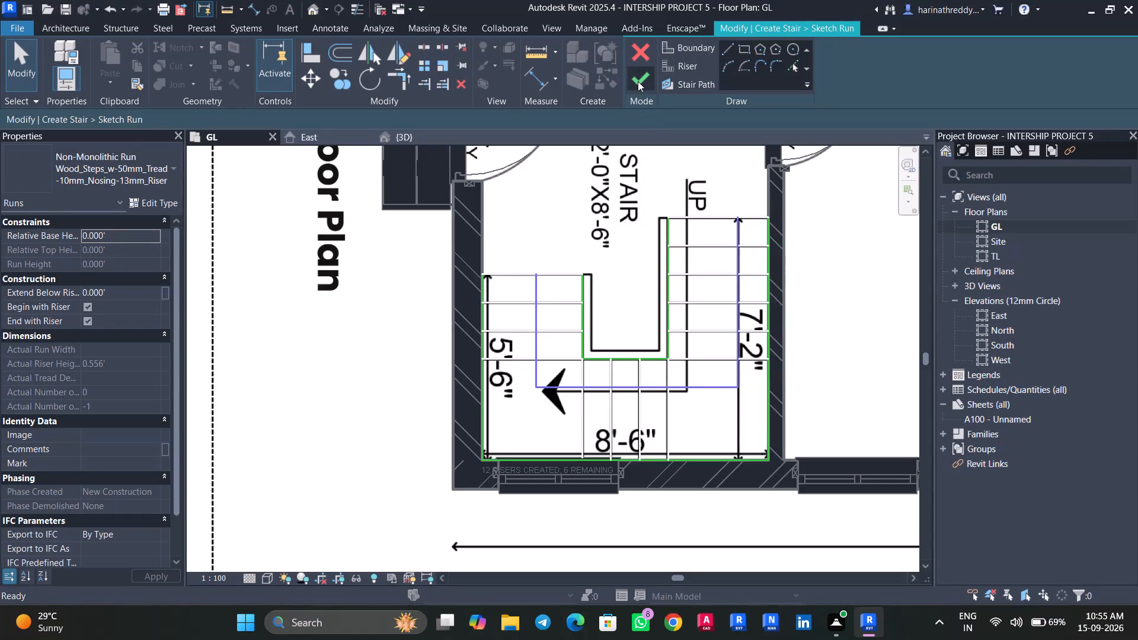
{"action": "left_click", "coordinate": [638, 81]}
Check the sketched run inside the house in the 3D view and finish the stair.
{"action": "left_click", "coordinate": [417, 137]}
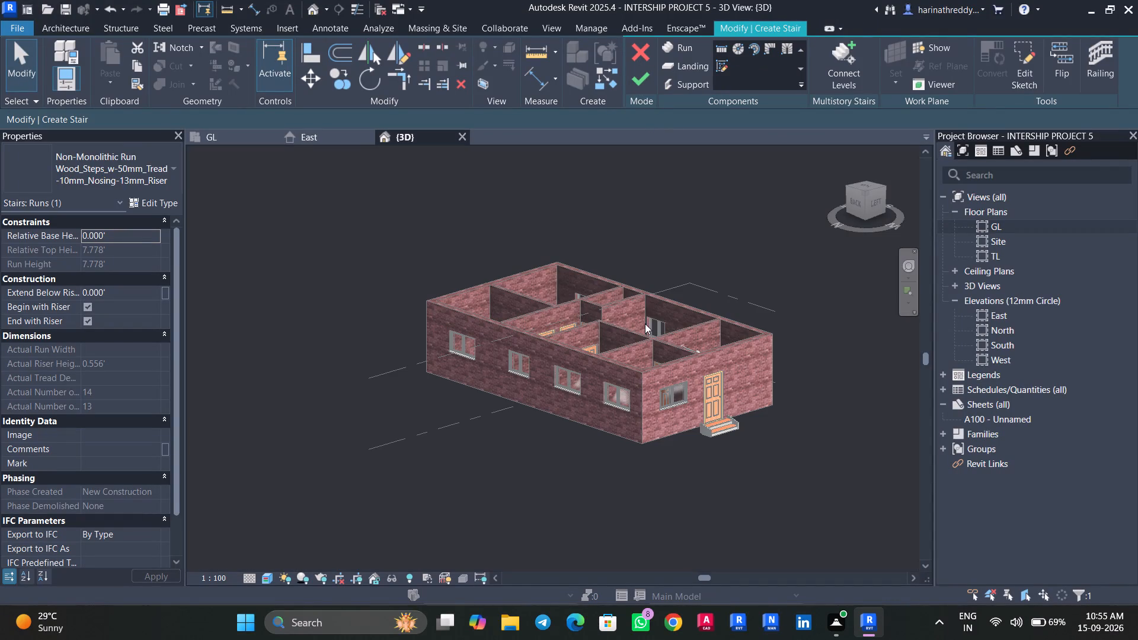
{"action": "middle_click_drag", "start_coordinate": [781, 449], "coordinate": [660, 540], "text": "shift"}
{"action": "middle_click_drag", "start_coordinate": [747, 479], "coordinate": [958, 564], "text": "shift"}
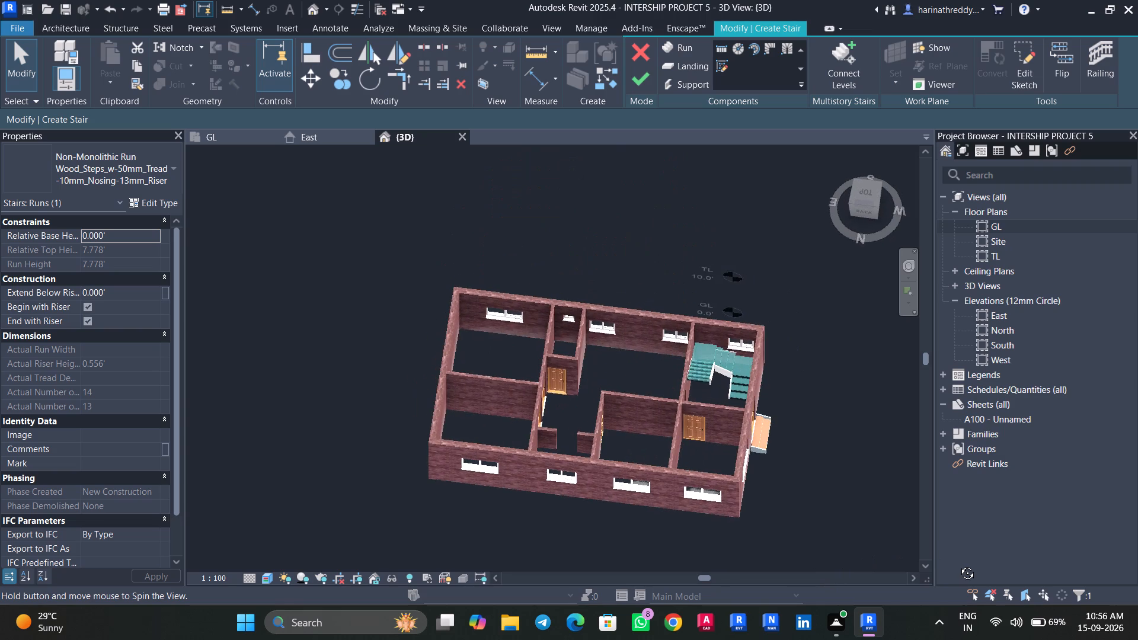
{"action": "middle_click_drag", "start_coordinate": [958, 564], "coordinate": [672, 508], "text": "shift"}
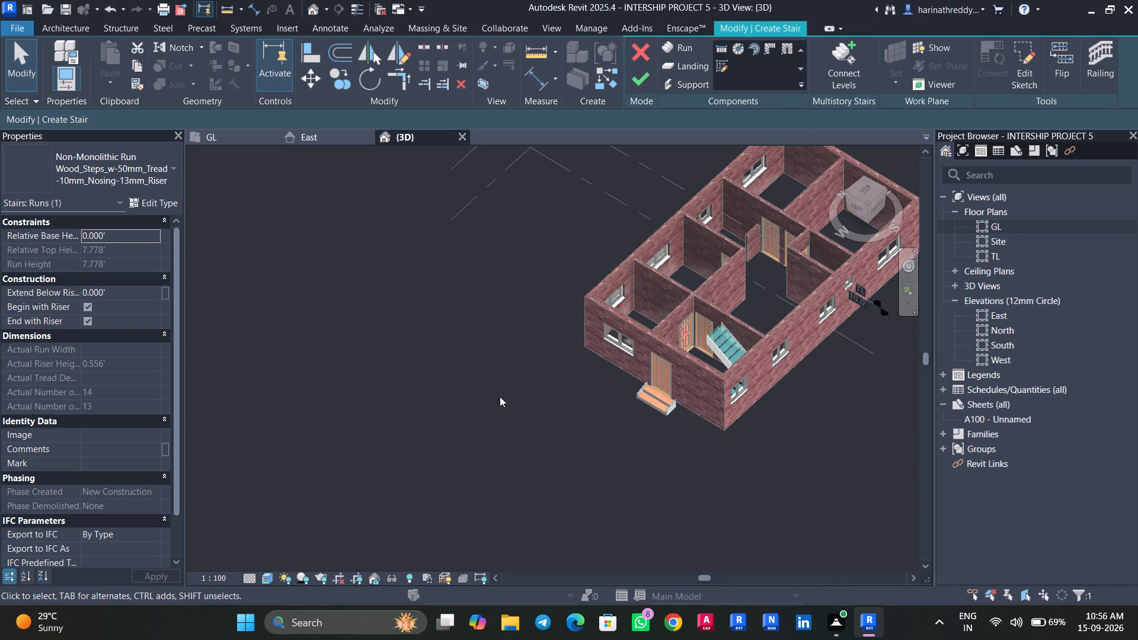
{"action": "left_click", "coordinate": [117, 169]}
{"action": "double_click", "coordinate": [176, 165]}
{"action": "left_click", "coordinate": [638, 81]}
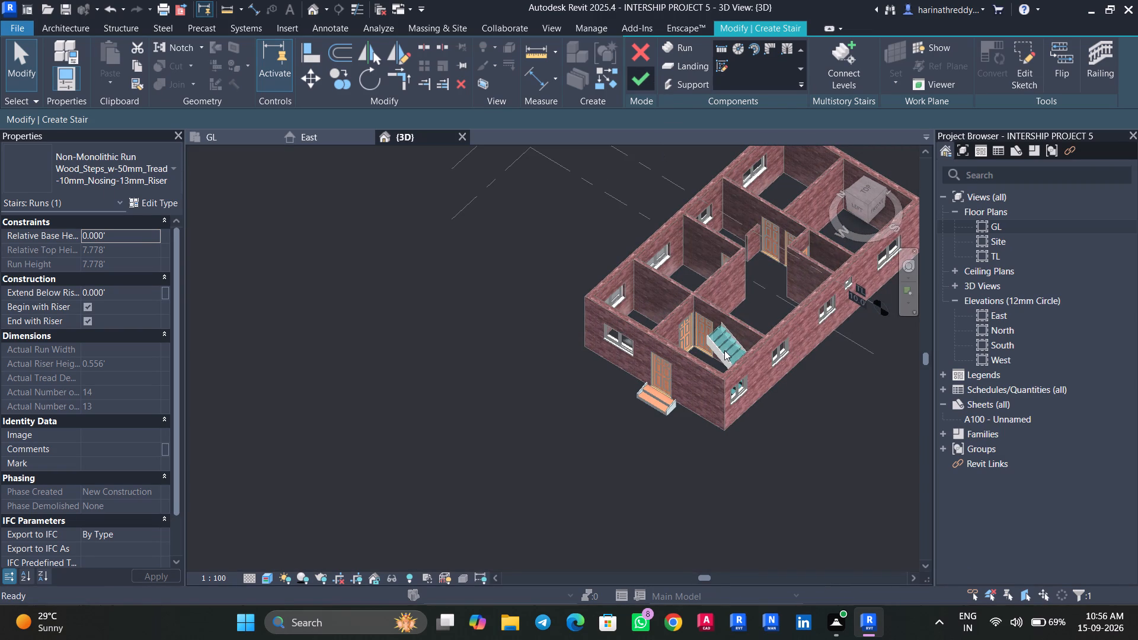
Change the internal stair's type to Assembled Stair Residential-Left_Saddled.
{"action": "scroll", "coordinate": [724, 351], "scroll_direction": "up", "scroll_amount": 6}
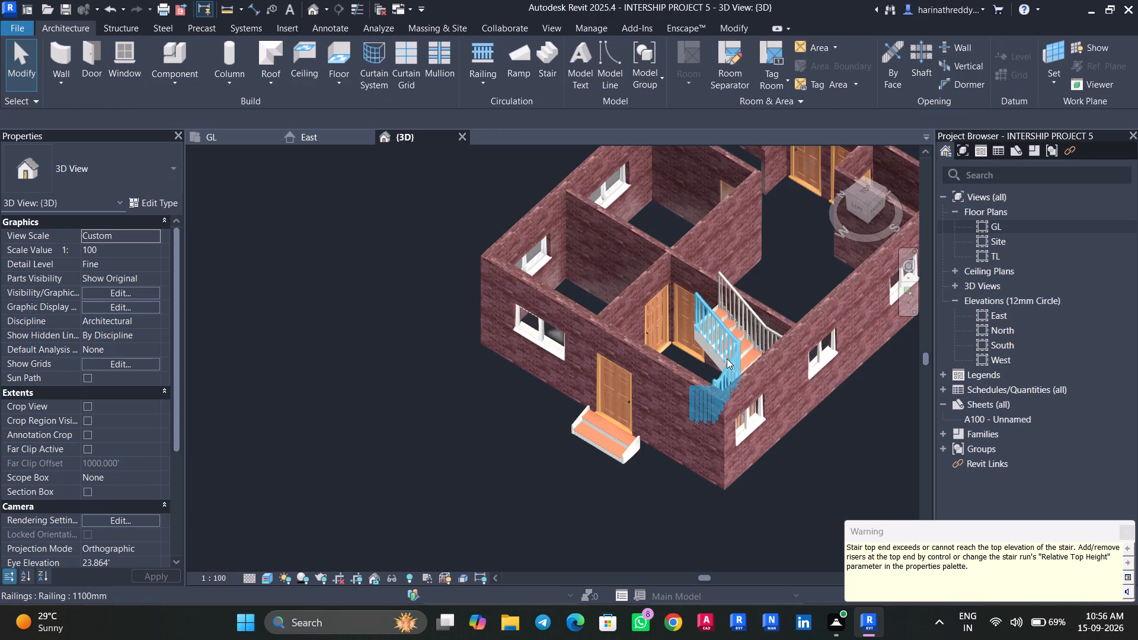
{"action": "scroll", "coordinate": [727, 359], "scroll_direction": "up", "scroll_amount": 2}
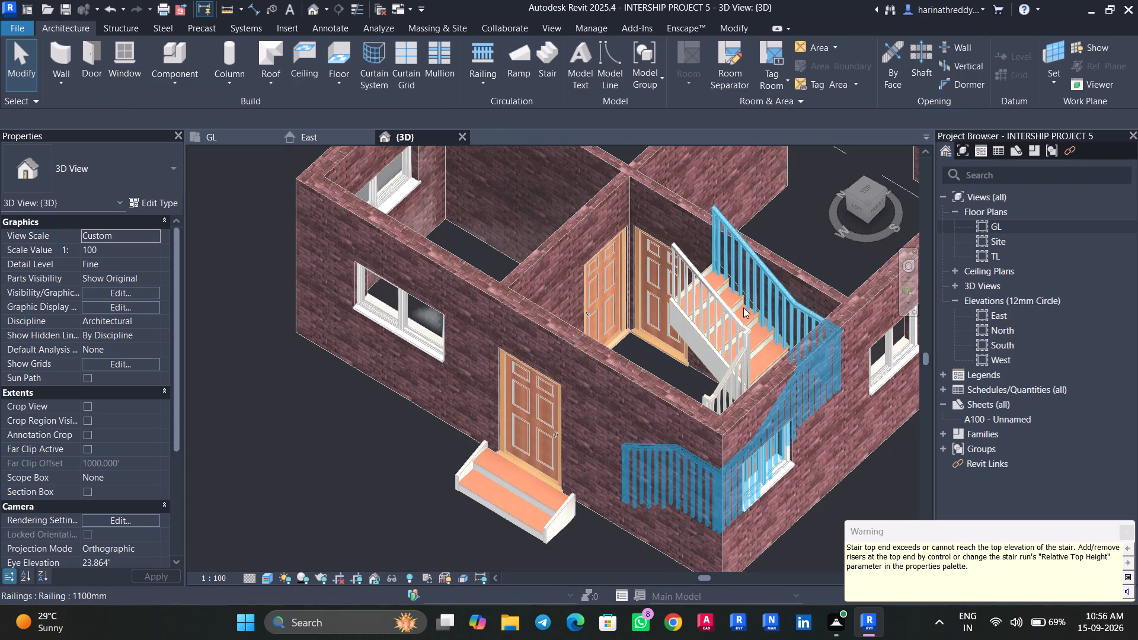
{"action": "left_click", "coordinate": [742, 303]}
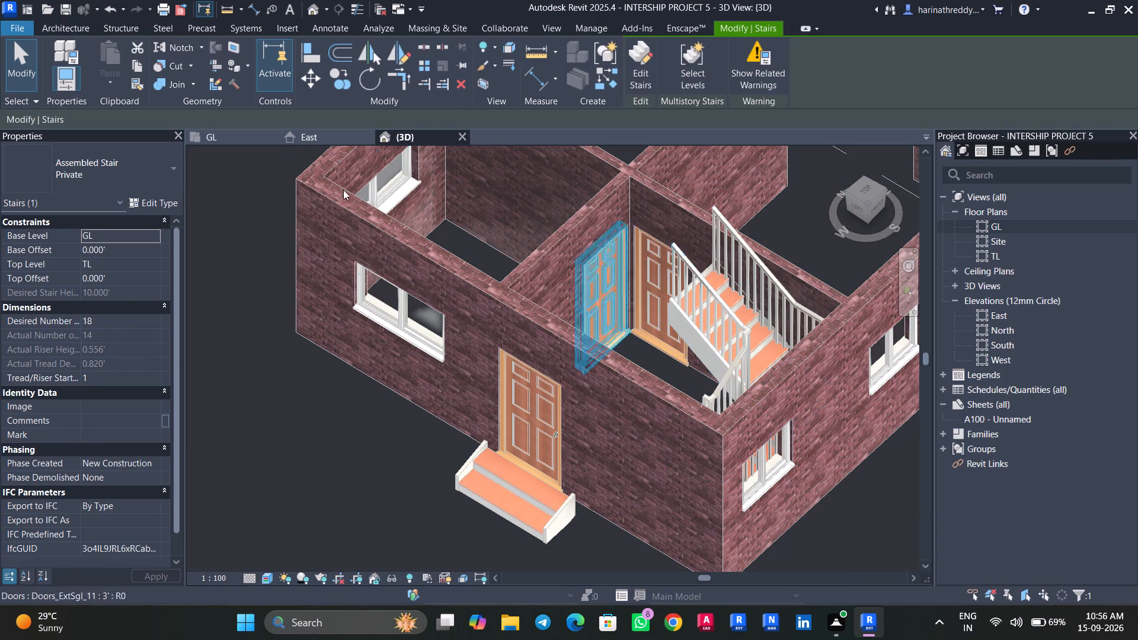
{"action": "left_click", "coordinate": [107, 177]}
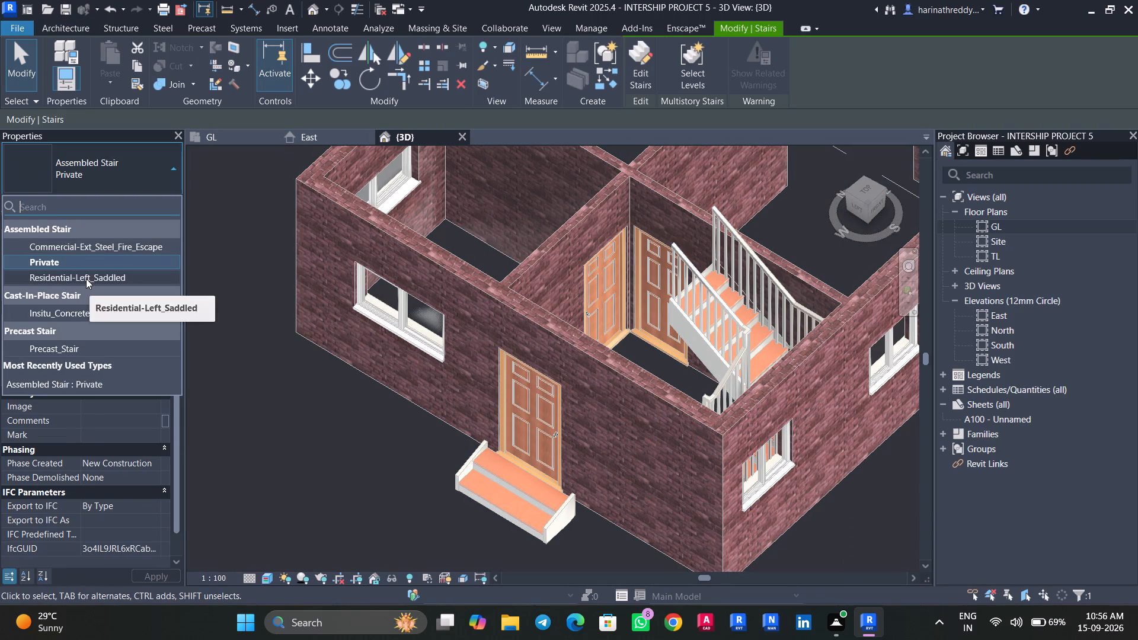
{"action": "left_click", "coordinate": [86, 279]}
{"action": "key", "text": "Escape"}
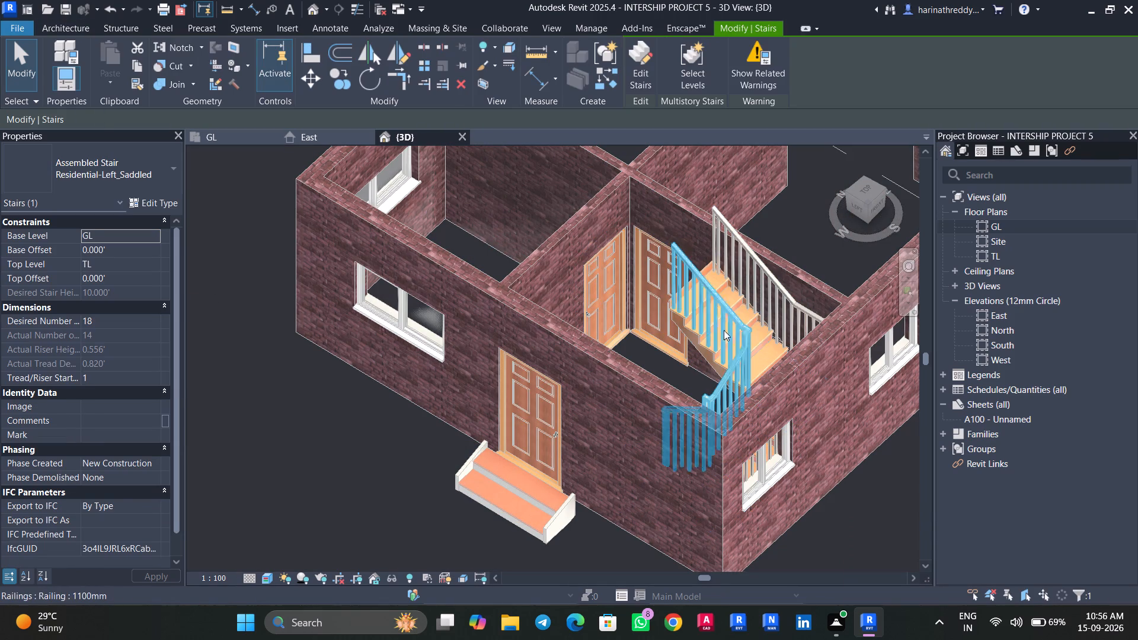
{"action": "key", "text": "Escape"}
Delete the internal stair's outer 1100mm railing along the walls.
{"action": "scroll", "coordinate": [793, 636], "scroll_direction": "down", "scroll_amount": 1}
{"action": "scroll", "coordinate": [790, 569], "scroll_direction": "down", "scroll_amount": 3}
{"action": "middle_click_drag", "start_coordinate": [440, 488], "coordinate": [494, 498], "text": "shift"}
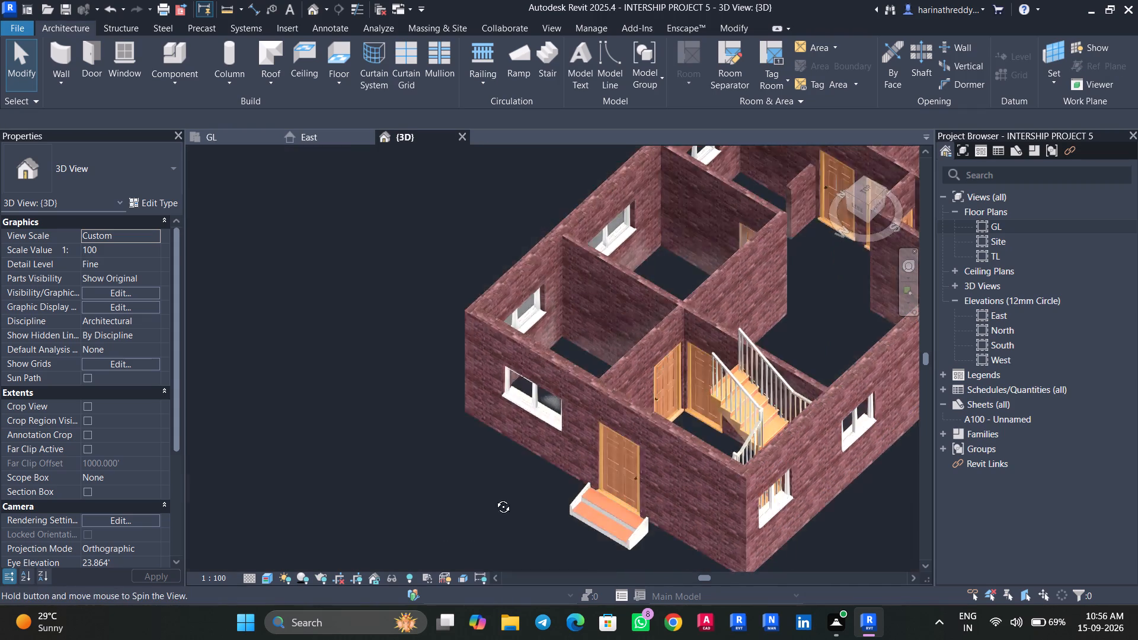
{"action": "middle_click_drag", "start_coordinate": [494, 498], "coordinate": [741, 457], "text": "shift"}
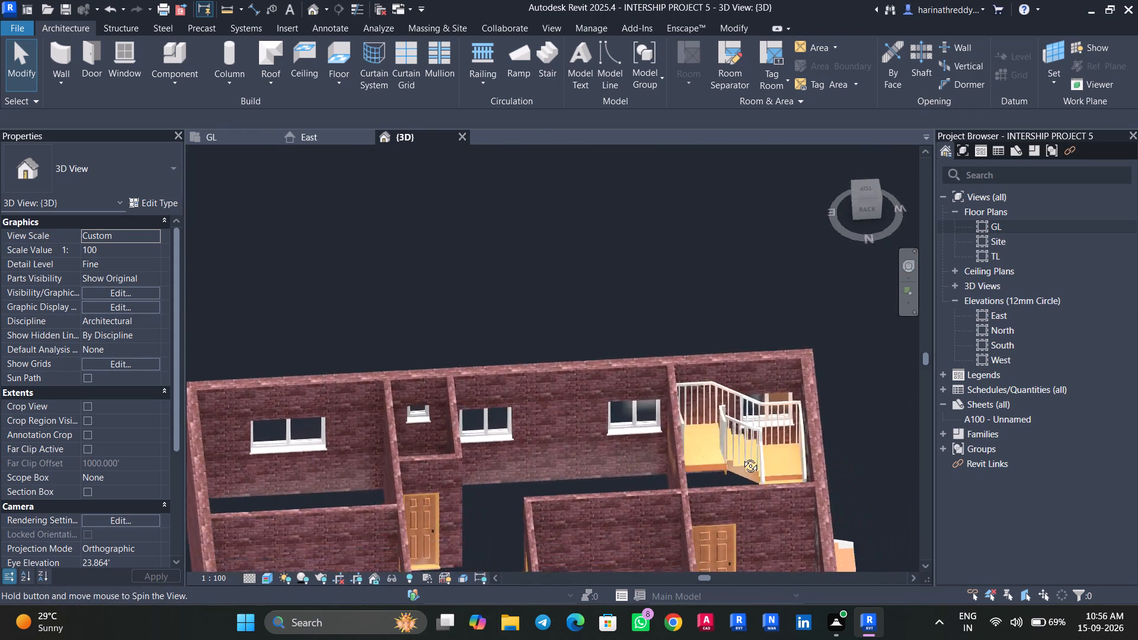
{"action": "middle_click_drag", "start_coordinate": [741, 457], "coordinate": [740, 446], "text": "shift"}
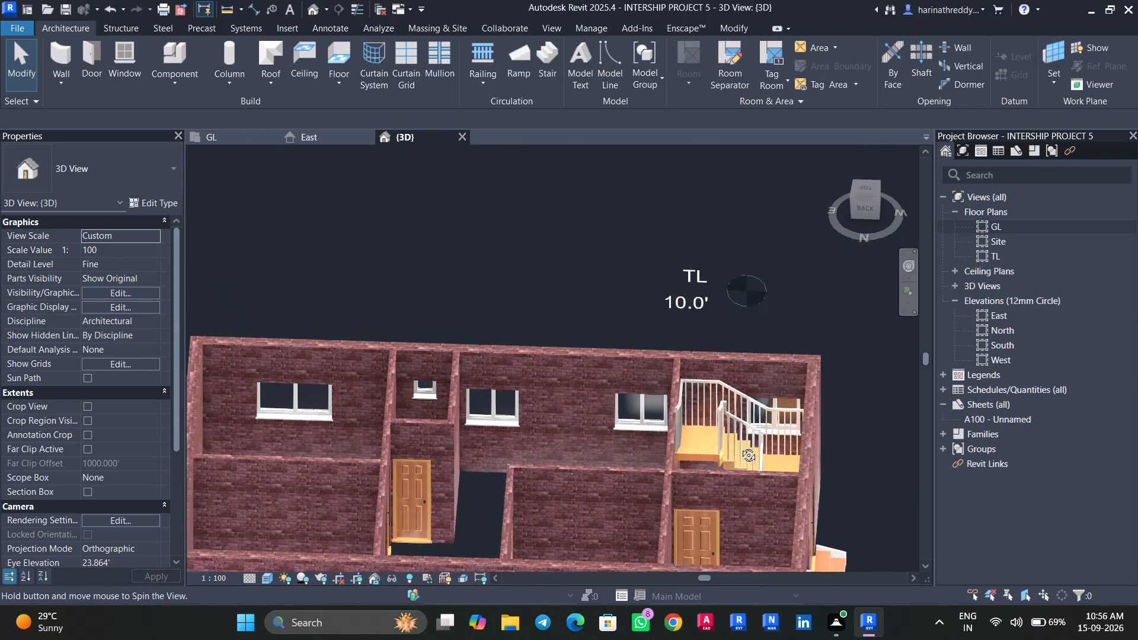
{"action": "middle_click_drag", "start_coordinate": [740, 446], "coordinate": [408, 357], "text": "shift"}
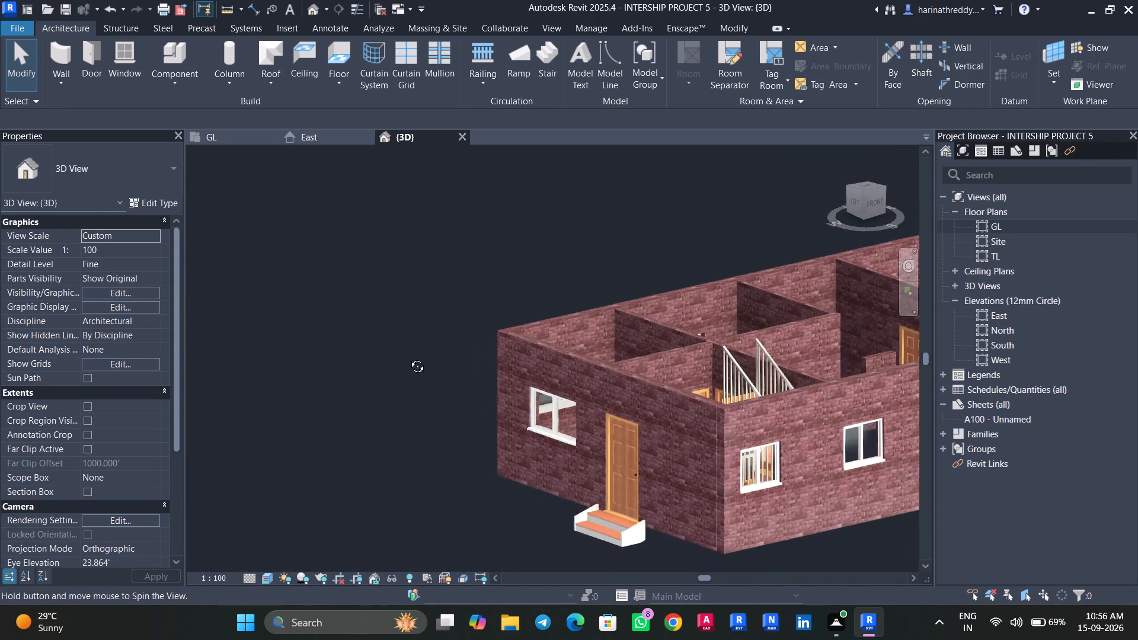
{"action": "middle_click_drag", "start_coordinate": [408, 357], "coordinate": [562, 508], "text": "shift"}
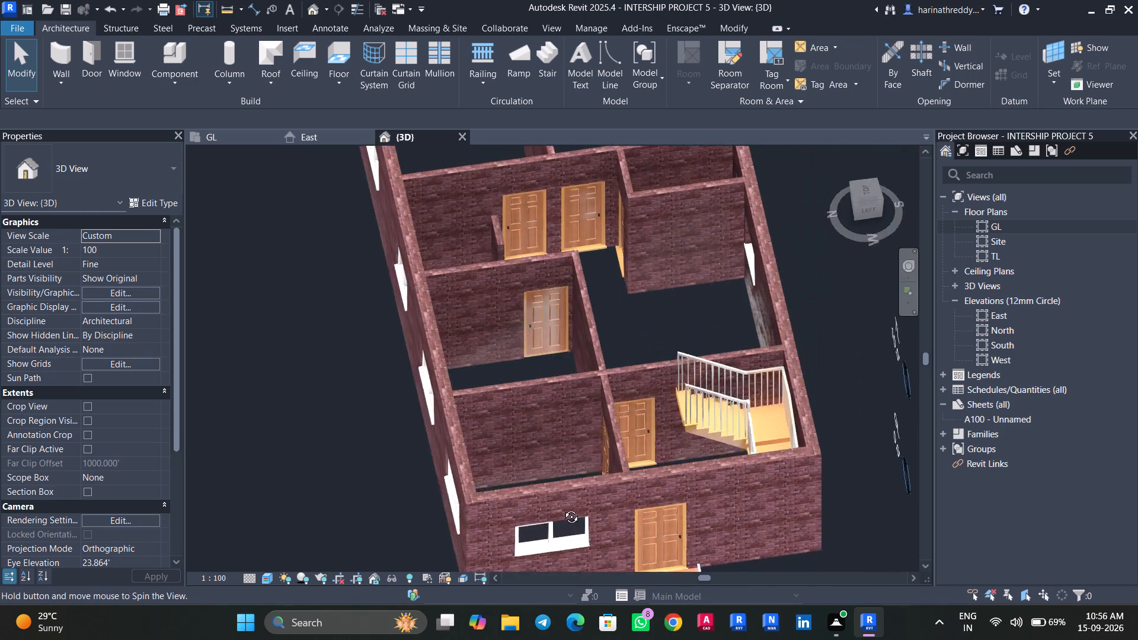
{"action": "middle_click_drag", "start_coordinate": [562, 508], "coordinate": [600, 514], "text": "shift"}
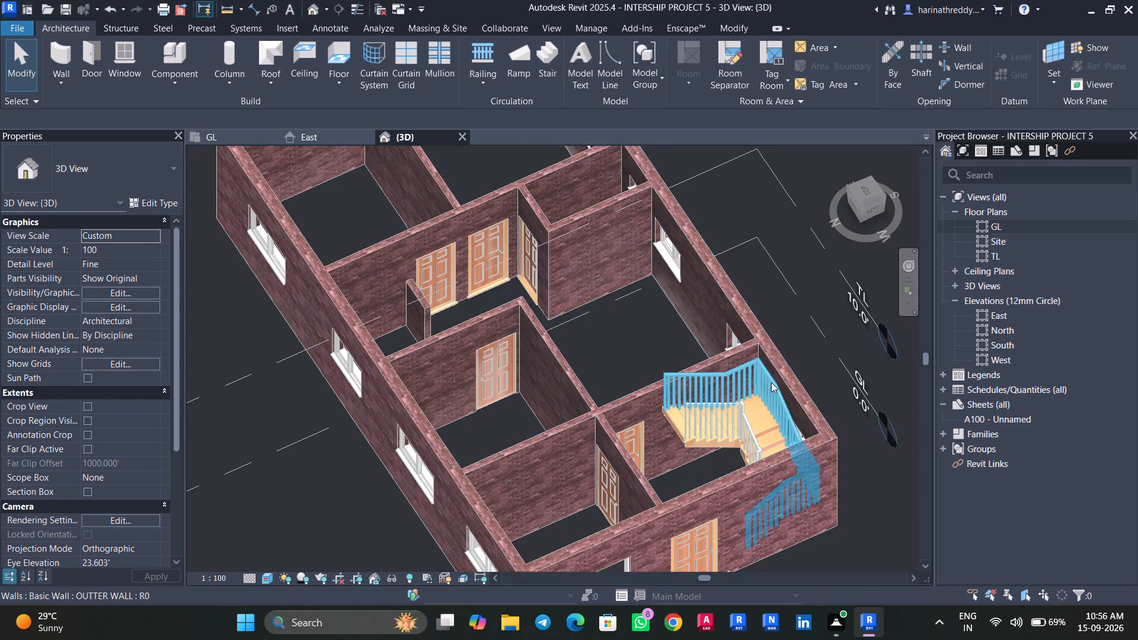
{"action": "left_click", "coordinate": [770, 385]}
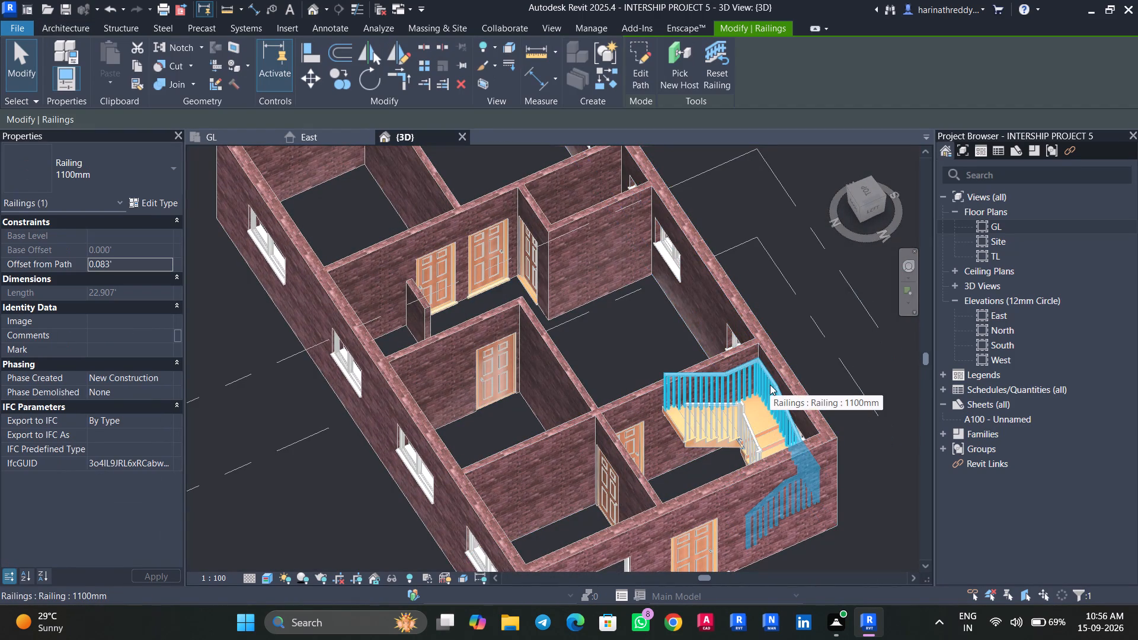
{"action": "key", "text": "Delete"}
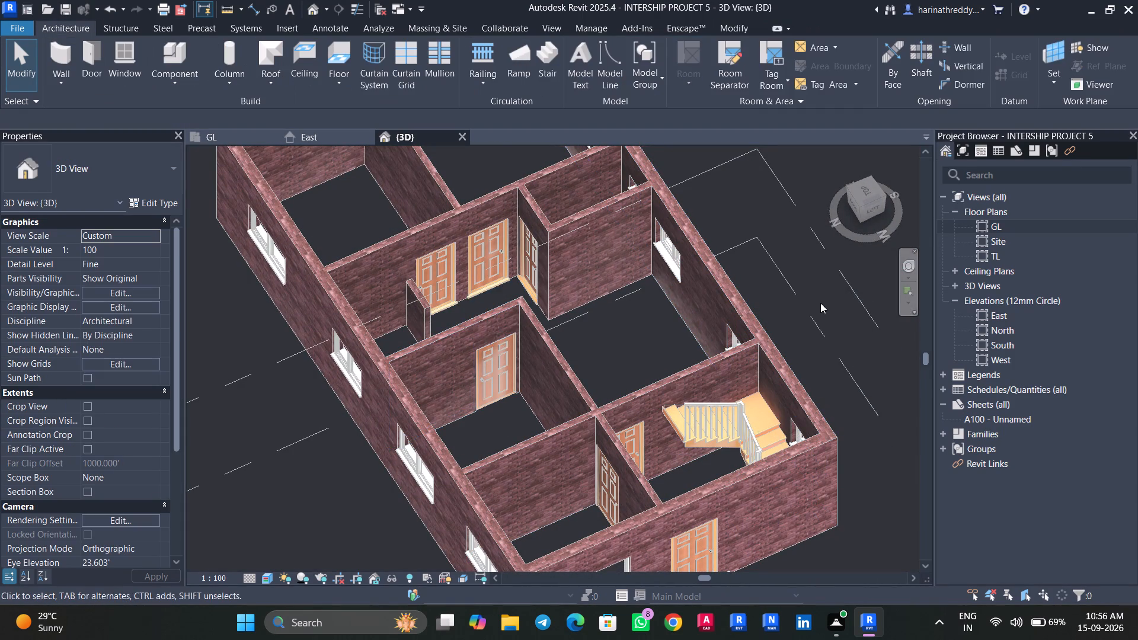
Set the internal U-shaped stair's desired number of risers to 14.
{"action": "scroll", "coordinate": [813, 302], "scroll_direction": "down", "scroll_amount": 1}
{"action": "middle_click_drag", "start_coordinate": [336, 518], "coordinate": [525, 504], "text": "shift"}
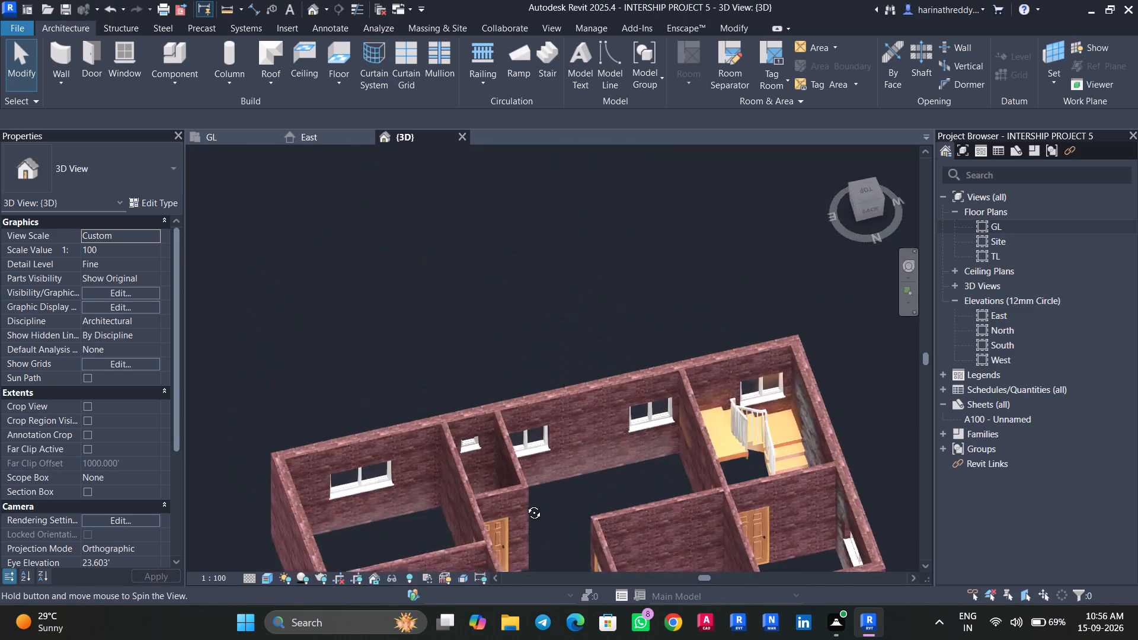
{"action": "middle_click_drag", "start_coordinate": [525, 504], "coordinate": [391, 424], "text": "shift"}
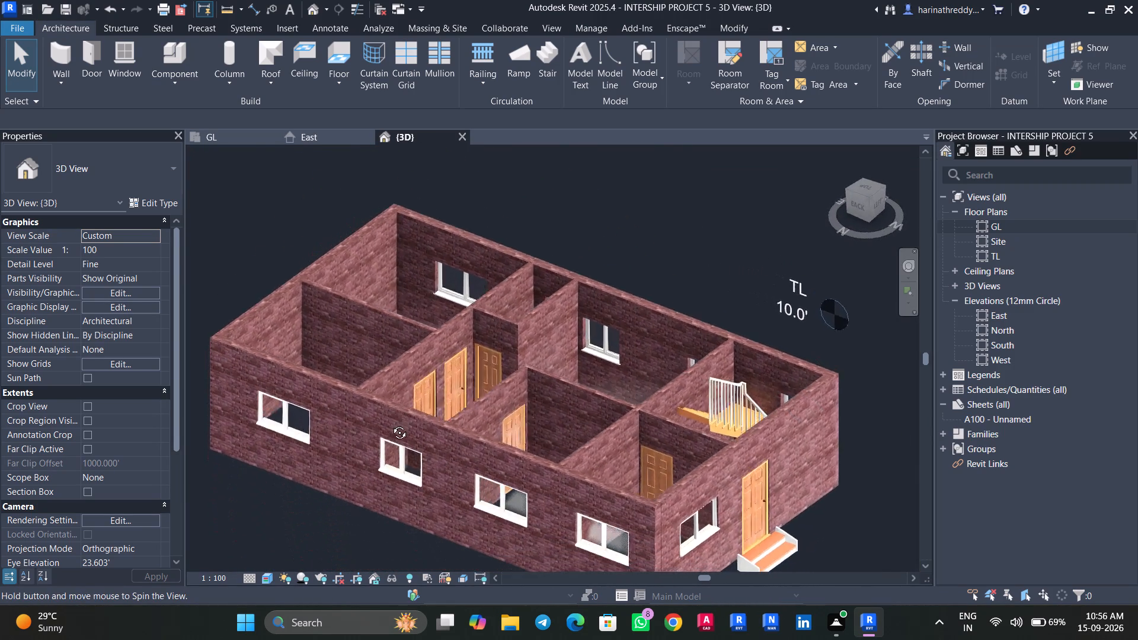
{"action": "middle_click_drag", "start_coordinate": [391, 424], "coordinate": [282, 418], "text": "shift"}
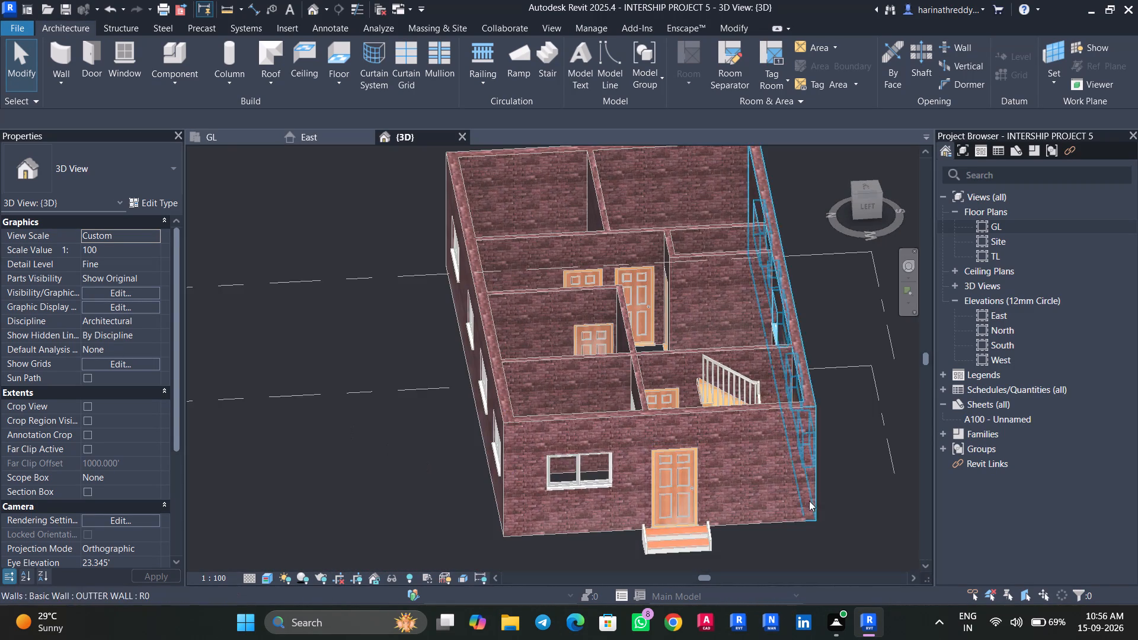
{"action": "scroll", "coordinate": [881, 556], "scroll_direction": "up", "scroll_amount": 4}
{"action": "left_click", "coordinate": [588, 289]}
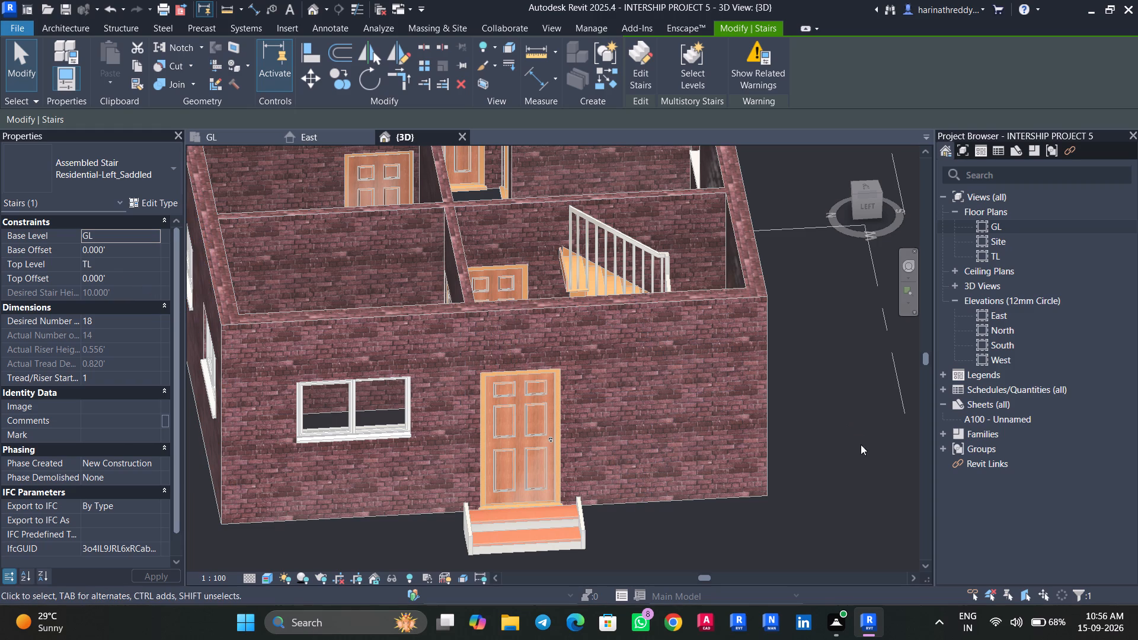
{"action": "left_click", "coordinate": [128, 320]}
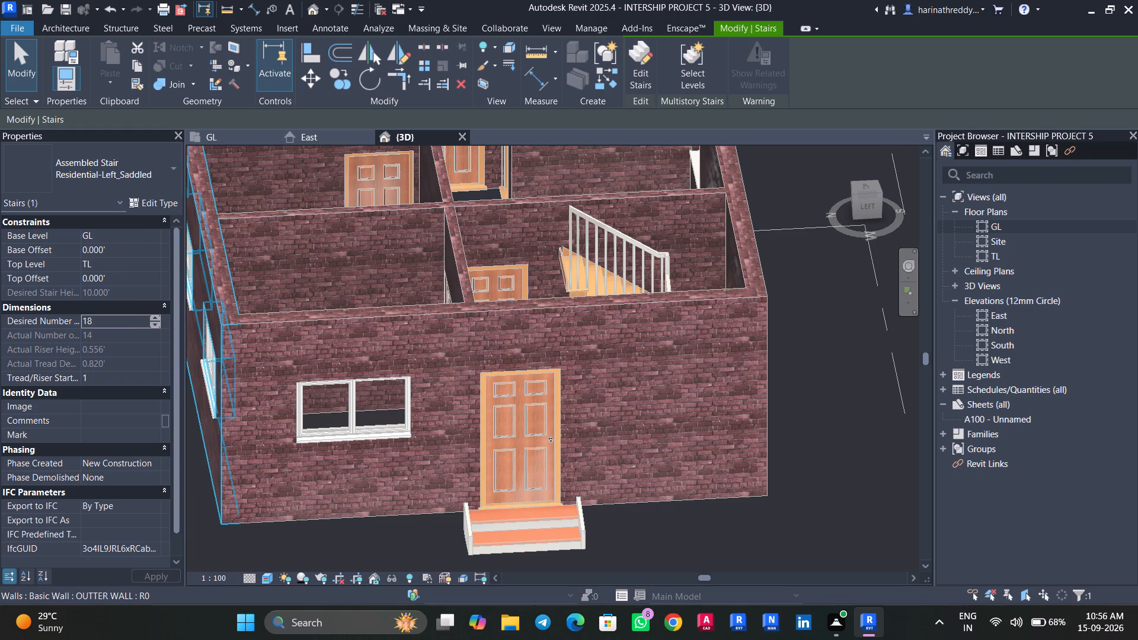
{"action": "type", "text": "14"}
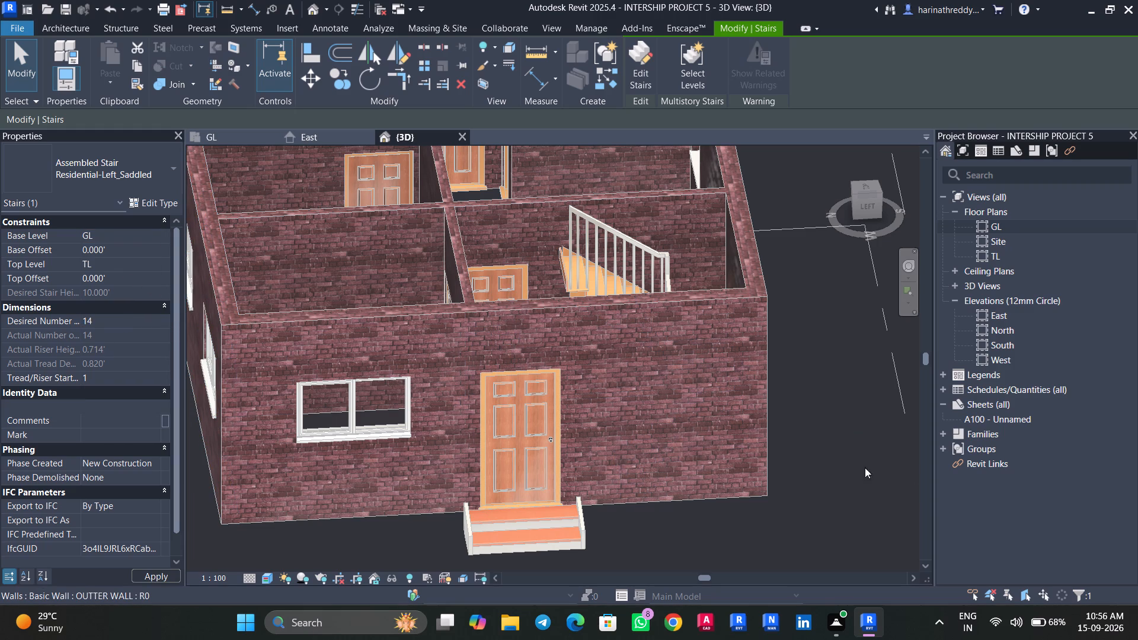
{"action": "left_click", "coordinate": [640, 361]}
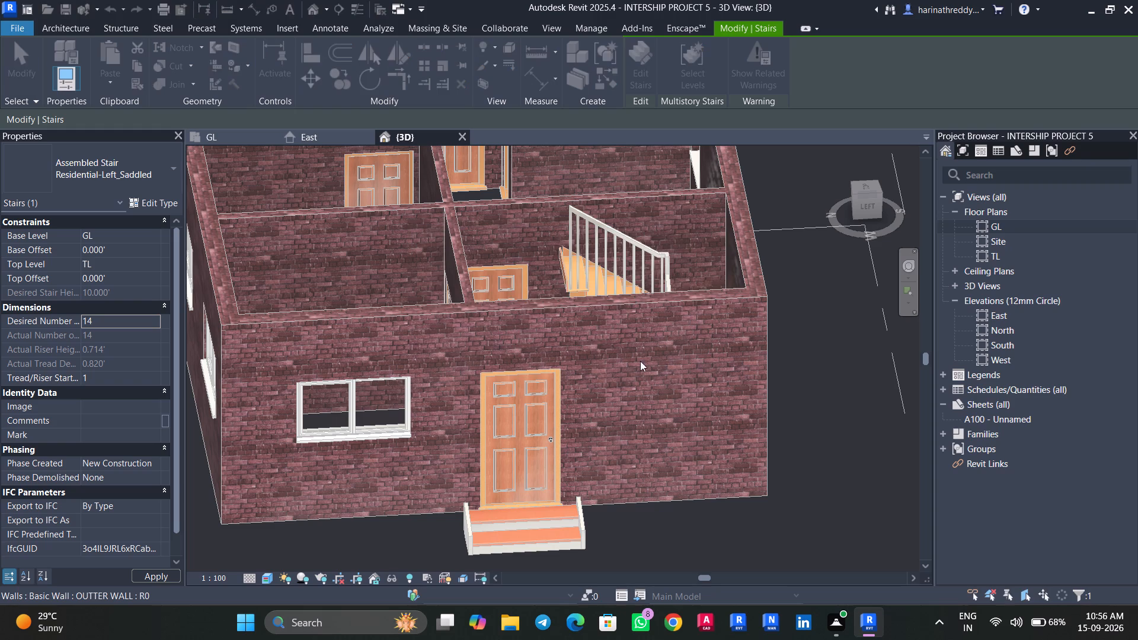
{"action": "key", "text": "Escape"}
{"action": "key", "text": "Escape"}
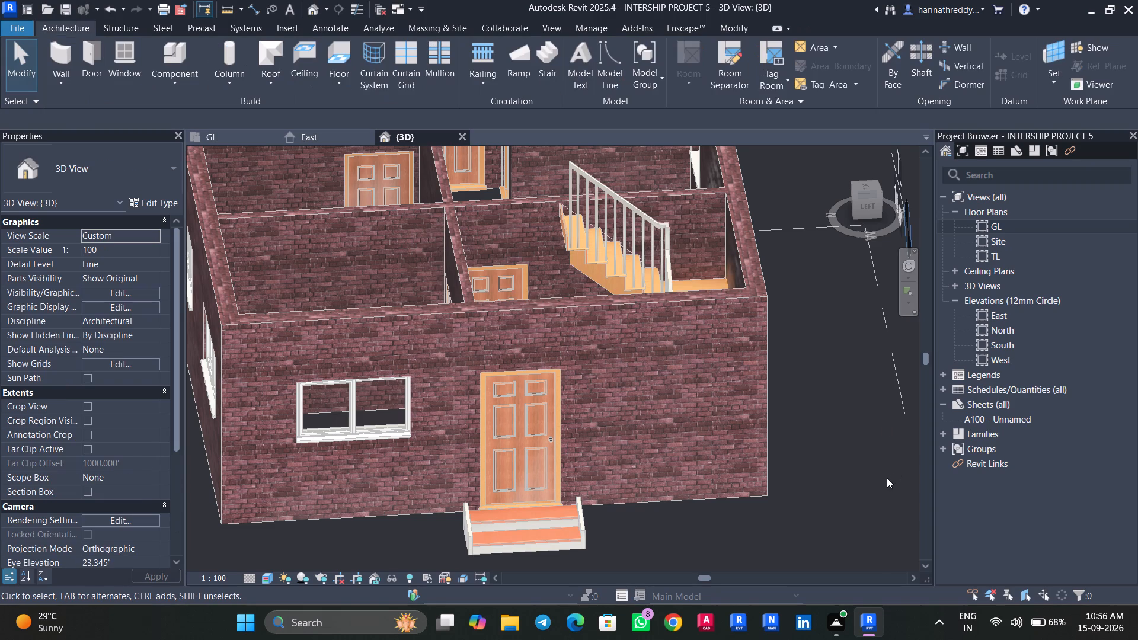
Inspect the internal stair and room layout from several sides in 3D and compare them with the GL floor plan.
{"action": "middle_click_drag", "start_coordinate": [891, 485], "coordinate": [871, 483], "text": "shift"}
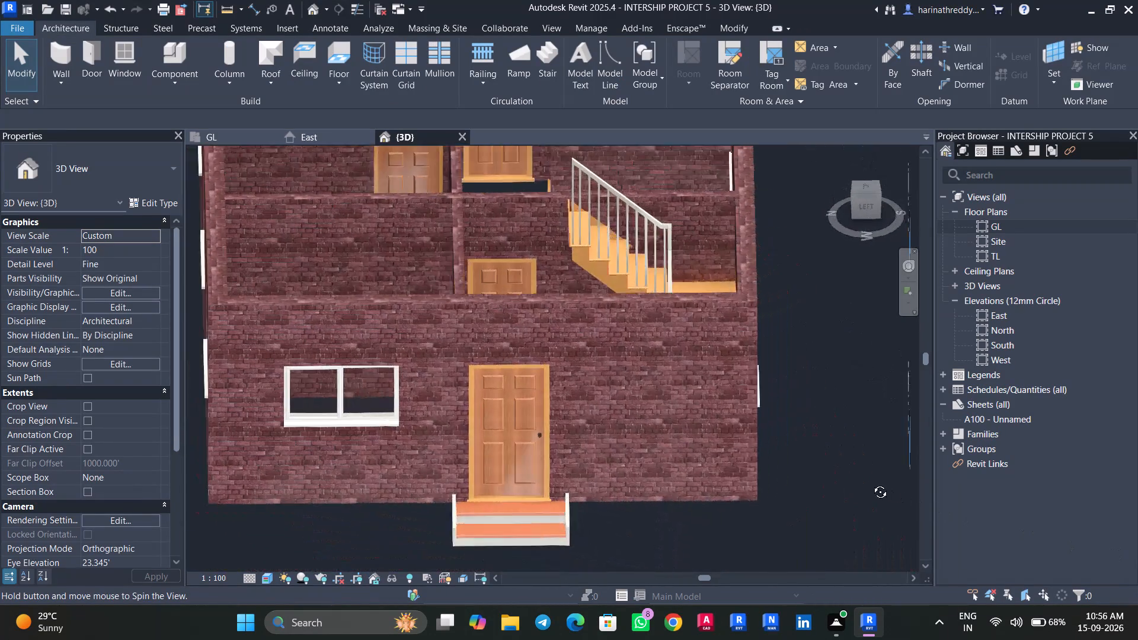
{"action": "middle_click_drag", "start_coordinate": [871, 483], "coordinate": [782, 448], "text": "shift"}
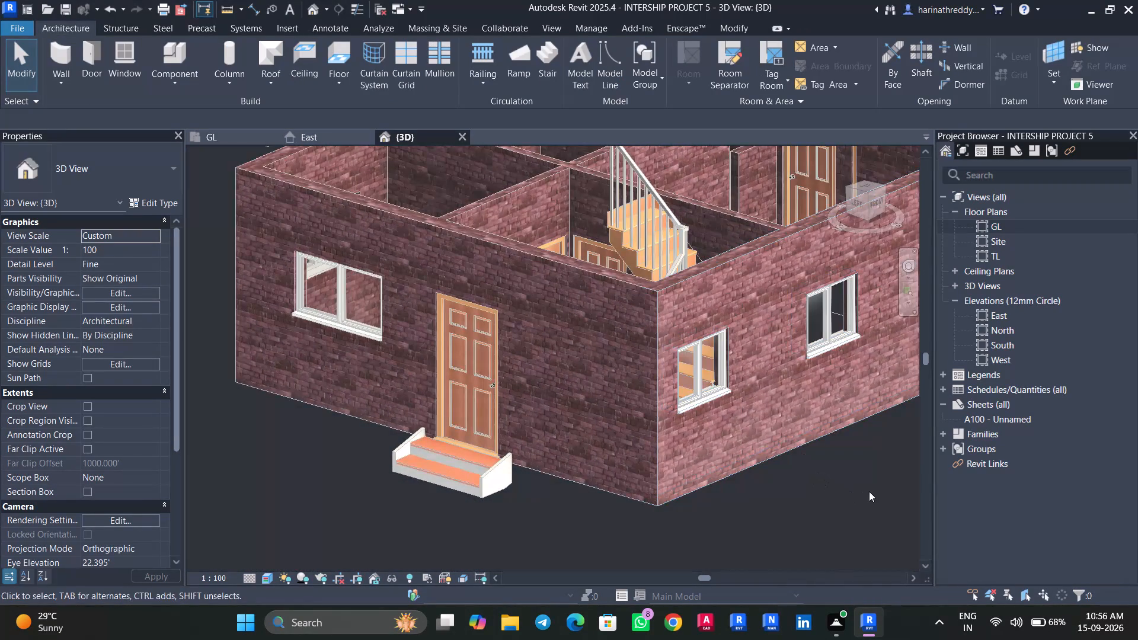
{"action": "middle_click_drag", "start_coordinate": [859, 498], "coordinate": [684, 528], "text": "shift"}
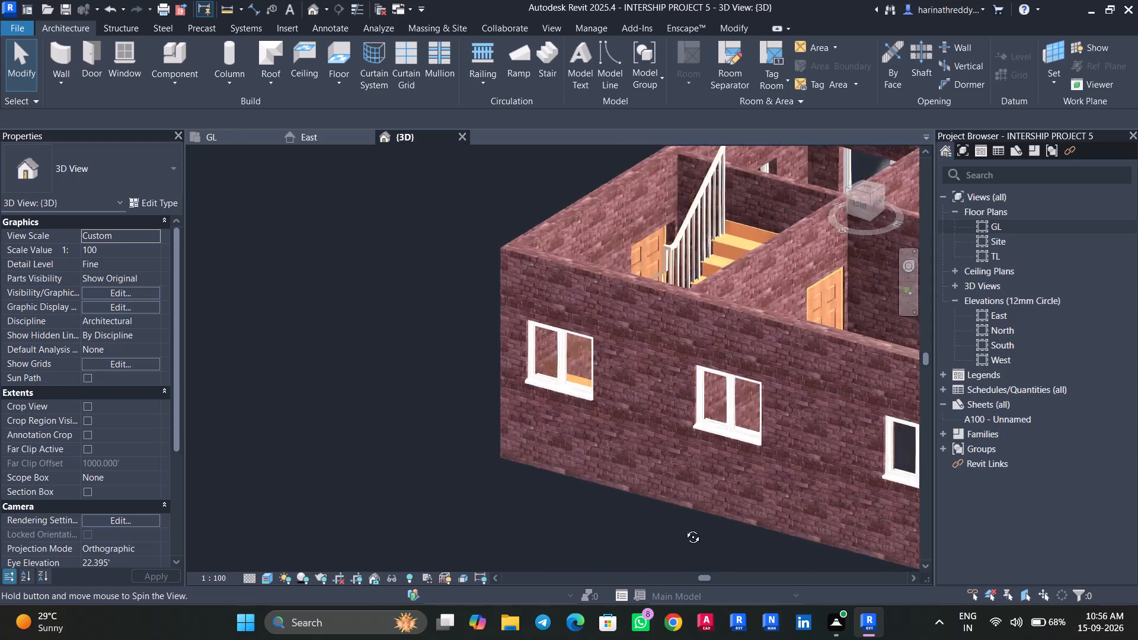
{"action": "middle_click_drag", "start_coordinate": [684, 528], "coordinate": [904, 537], "text": "shift"}
{"action": "scroll", "coordinate": [795, 506], "scroll_direction": "down", "scroll_amount": 3}
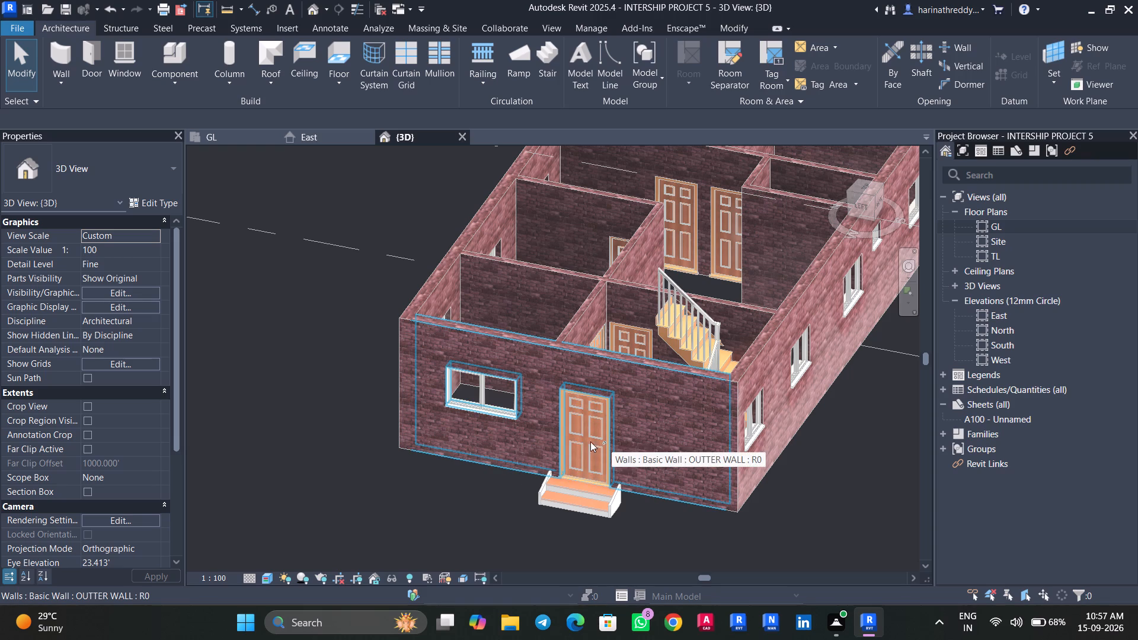
{"action": "left_click", "coordinate": [228, 145]}
{"action": "scroll", "coordinate": [316, 421], "scroll_direction": "down", "scroll_amount": 3}
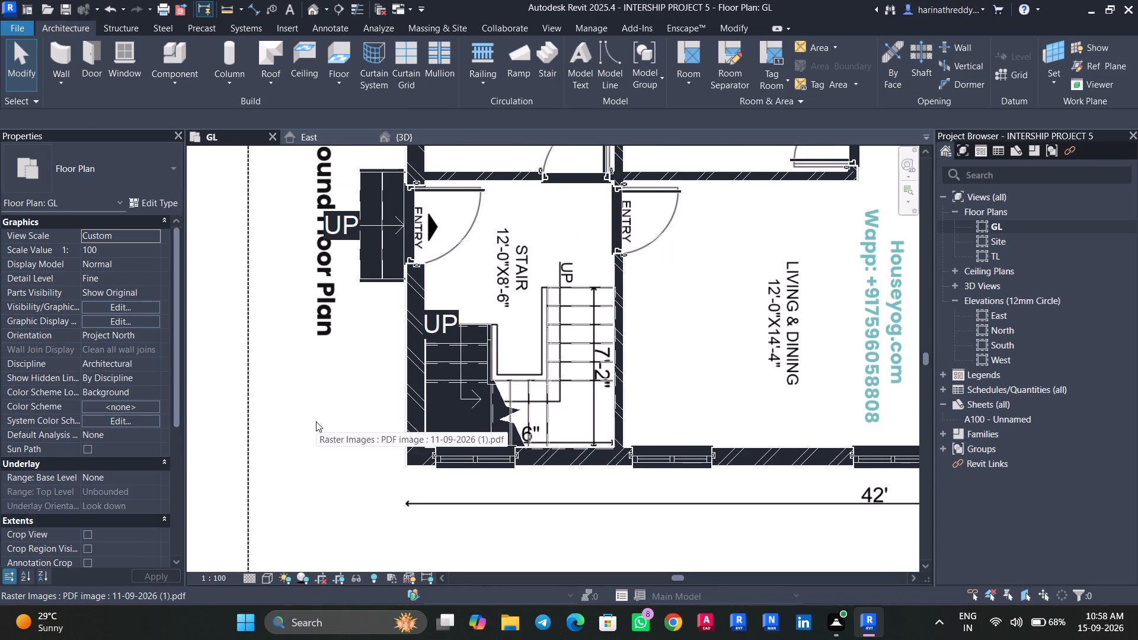
{"action": "left_click", "coordinate": [408, 143]}
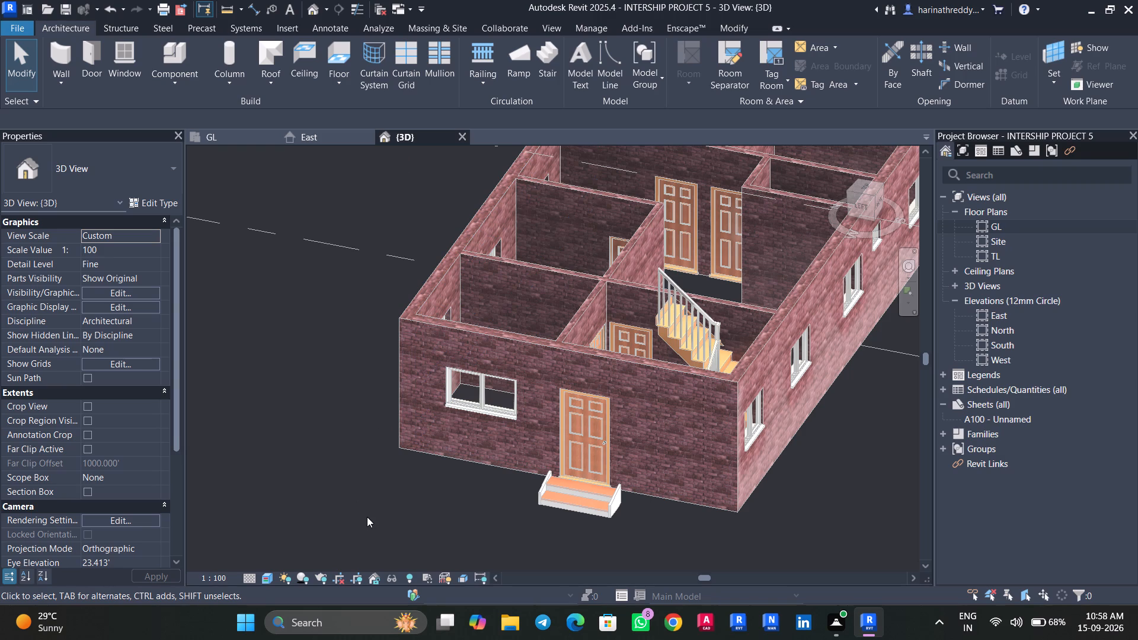
{"action": "scroll", "coordinate": [367, 517], "scroll_direction": "down", "scroll_amount": 1}
{"action": "middle_click_drag", "start_coordinate": [260, 450], "coordinate": [526, 577], "text": "shift"}
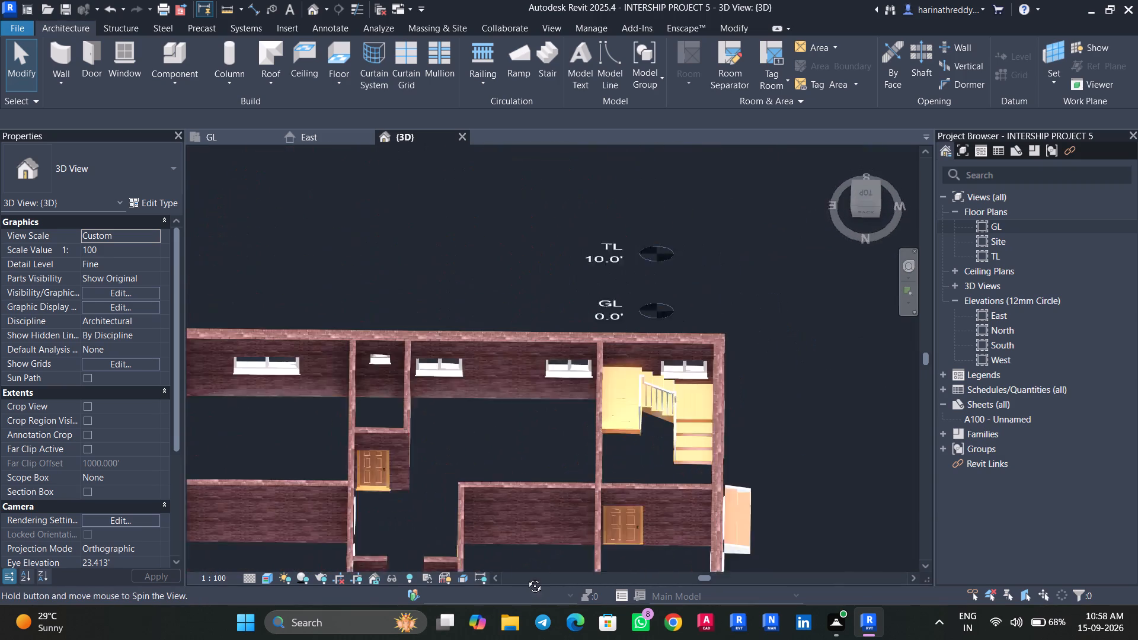
{"action": "middle_click_drag", "start_coordinate": [526, 577], "coordinate": [362, 537], "text": "shift"}
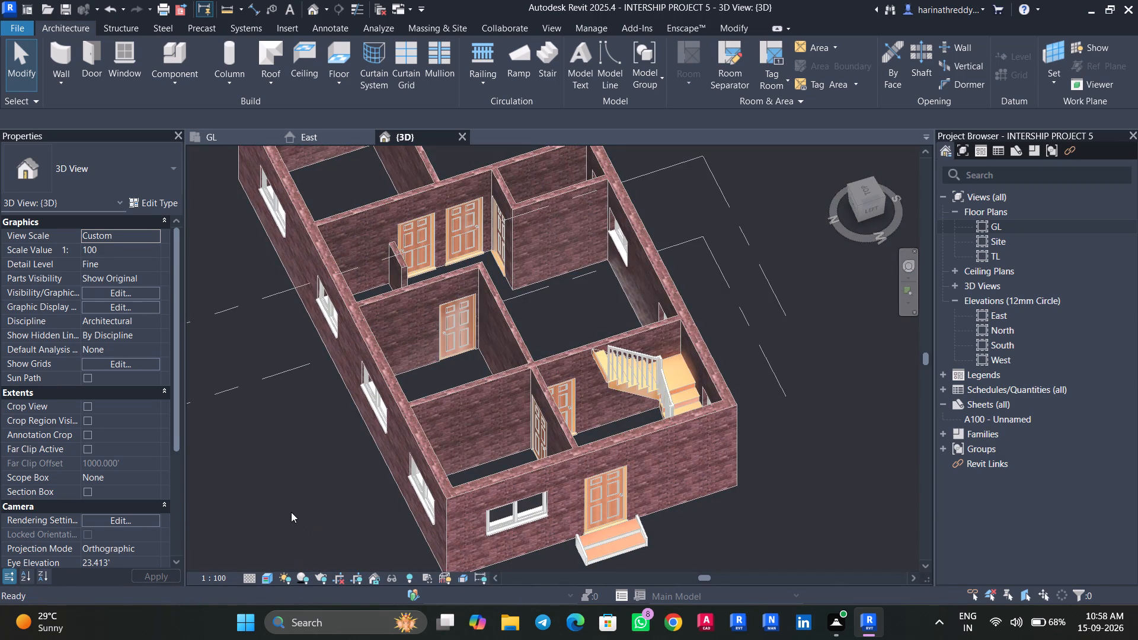
{"action": "middle_click_drag", "start_coordinate": [295, 524], "coordinate": [335, 615], "text": "shift"}
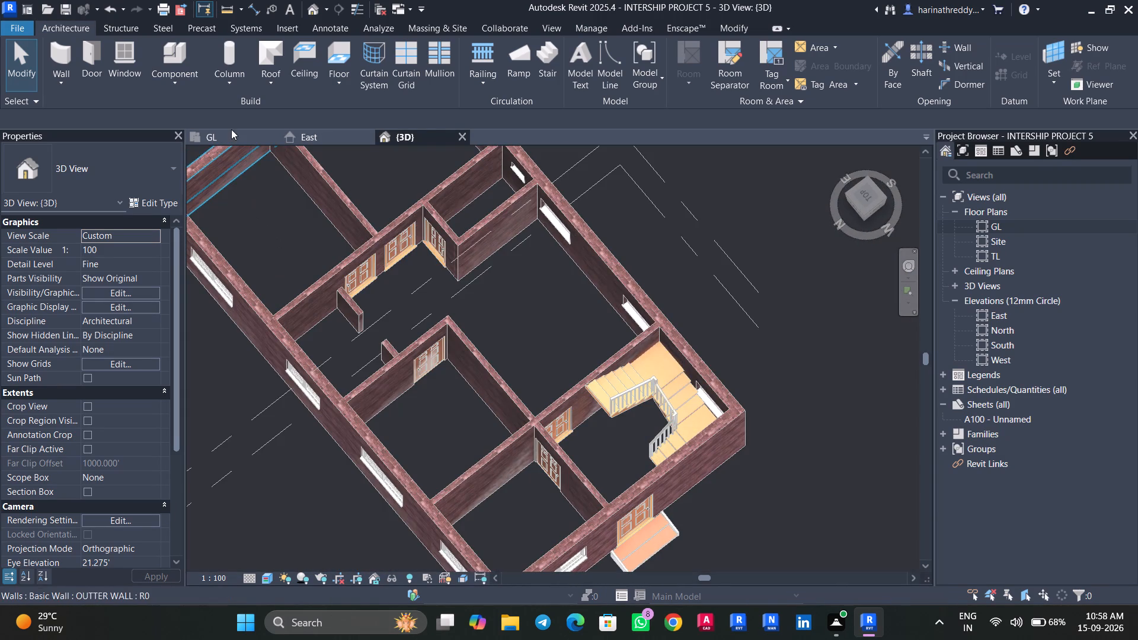
Set the plan PDF's draw layer to Foreground in the GL floor plan.
{"action": "left_click", "coordinate": [231, 129]}
{"action": "left_click", "coordinate": [233, 136]}
{"action": "scroll", "coordinate": [328, 372], "scroll_direction": "down", "scroll_amount": 8}
{"action": "scroll", "coordinate": [330, 386], "scroll_direction": "up", "scroll_amount": 1}
{"action": "scroll", "coordinate": [330, 386], "scroll_direction": "down", "scroll_amount": 1}
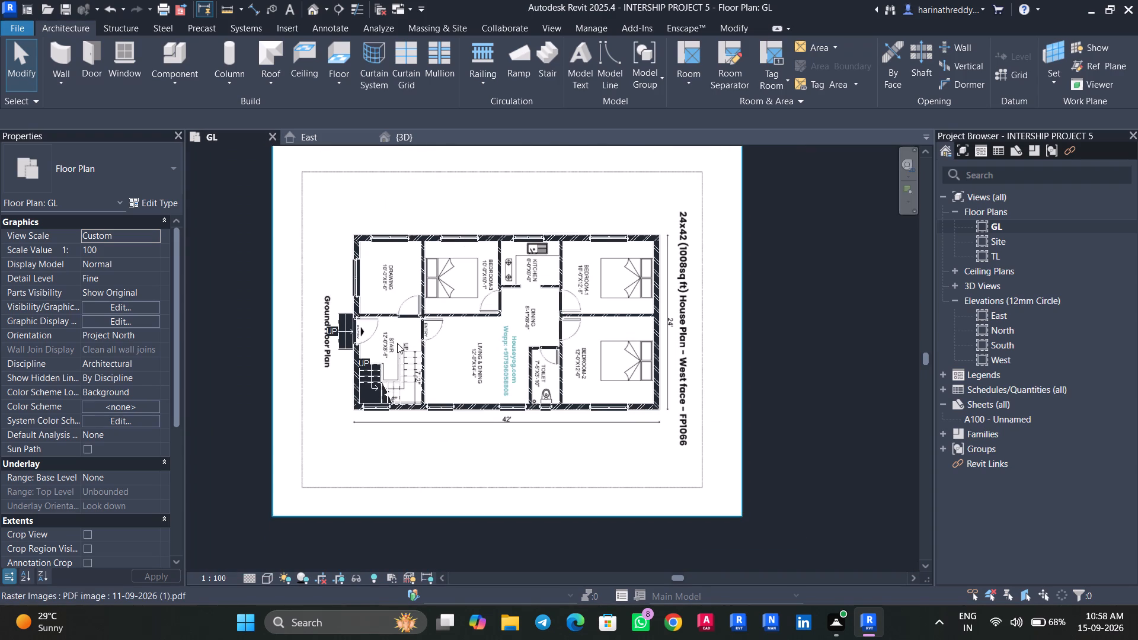
{"action": "left_click", "coordinate": [429, 194]}
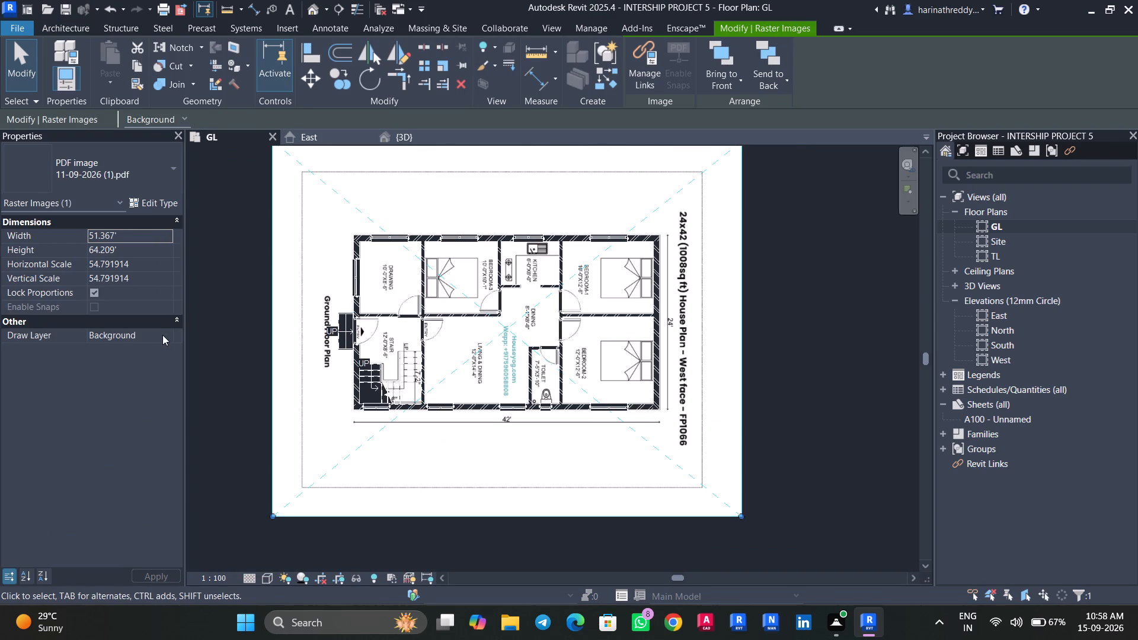
{"action": "left_click", "coordinate": [162, 335]}
{"action": "left_click", "coordinate": [146, 357]}
Start an architectural floor with the Floor_Timber_22Cbd-225Joist type and duplicate that type as DINING FLOOR.
{"action": "scroll", "coordinate": [427, 312], "scroll_direction": "up", "scroll_amount": 3}
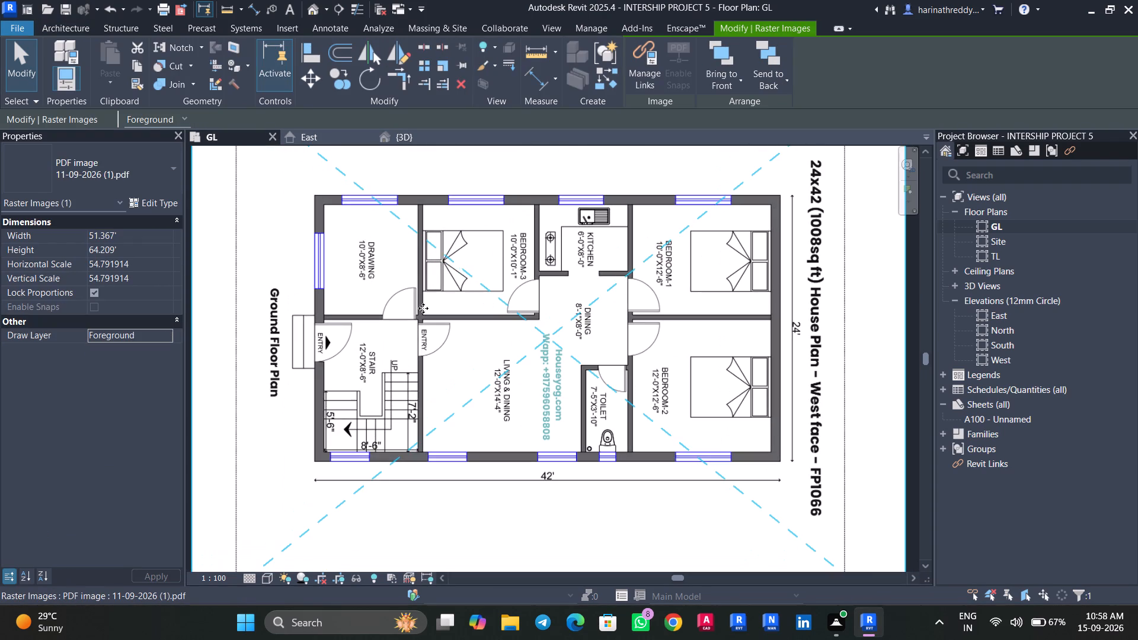
{"action": "scroll", "coordinate": [425, 276], "scroll_direction": "up", "scroll_amount": 4}
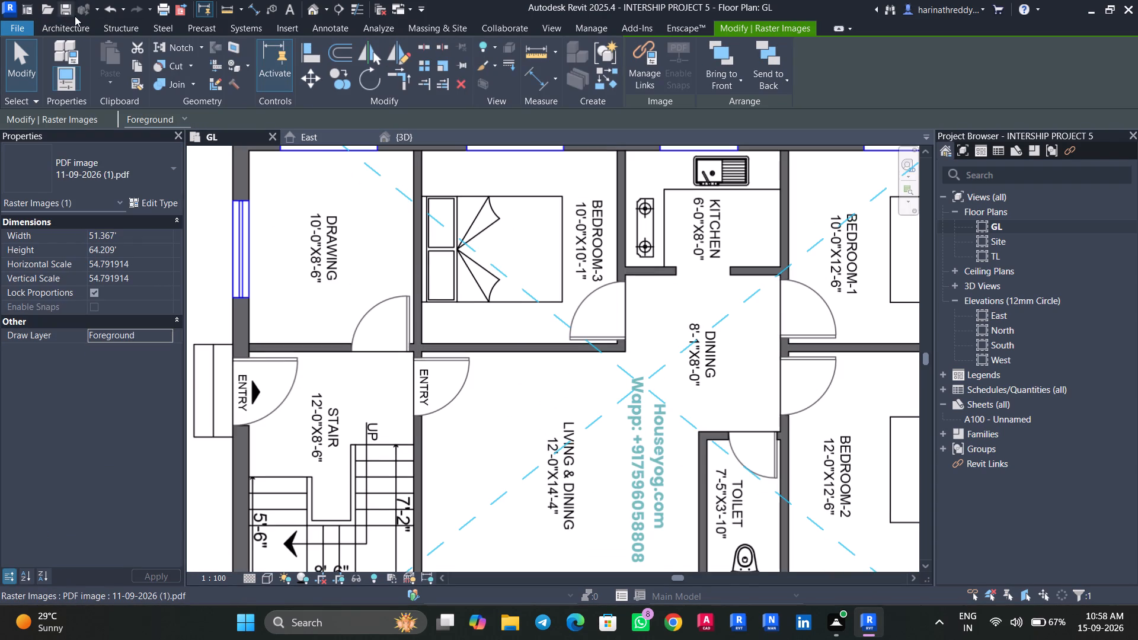
{"action": "left_click", "coordinate": [68, 30]}
{"action": "left_click", "coordinate": [340, 80]}
{"action": "left_click", "coordinate": [350, 110]}
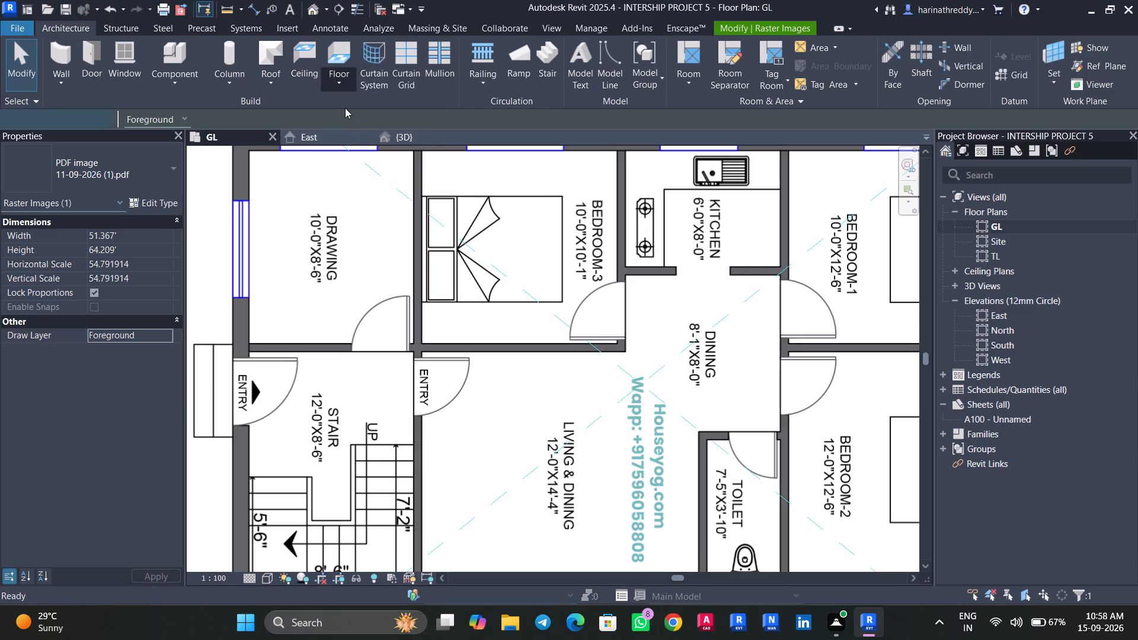
{"action": "left_click", "coordinate": [142, 166]}
{"action": "left_click", "coordinate": [77, 324]}
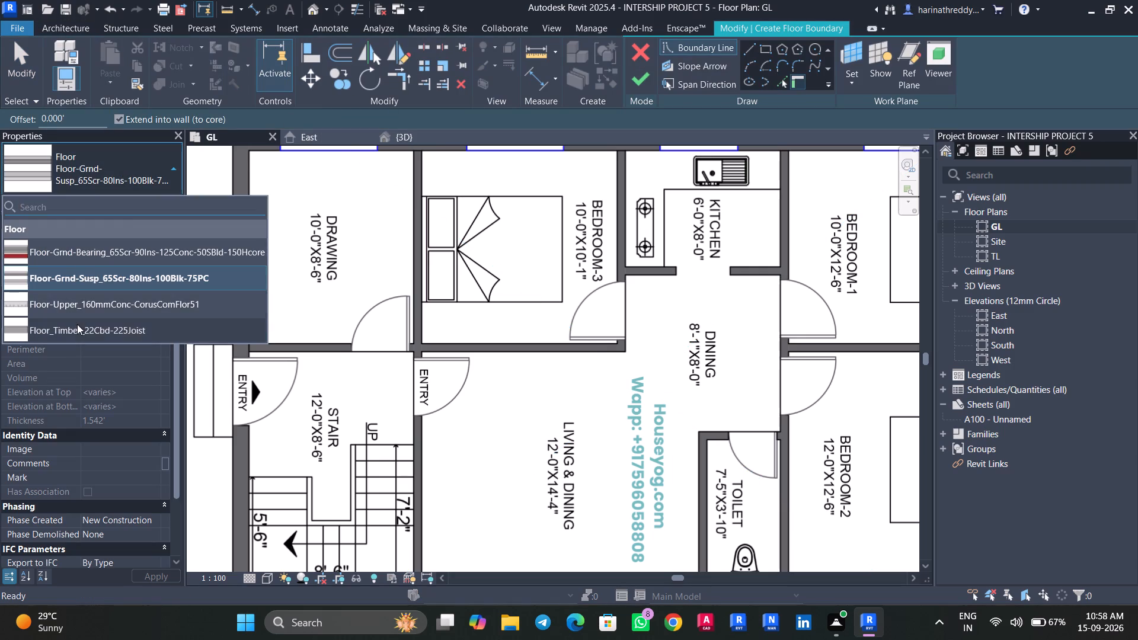
{"action": "left_click", "coordinate": [150, 201]}
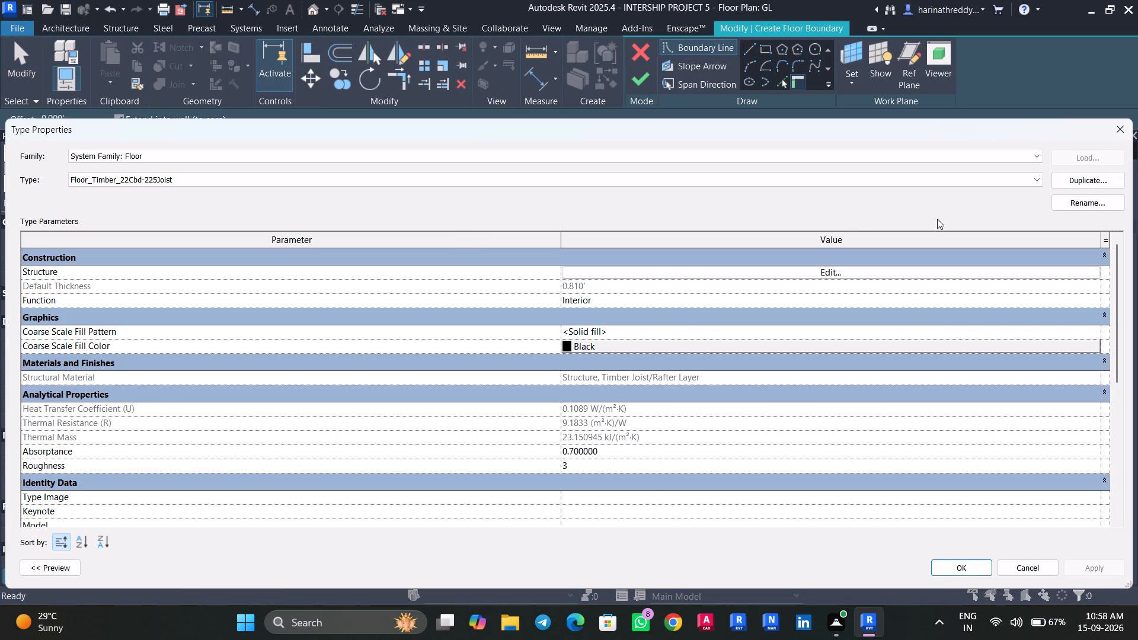
{"action": "left_click", "coordinate": [1084, 182]}
{"action": "type", "text": "DINING FLOOR"}
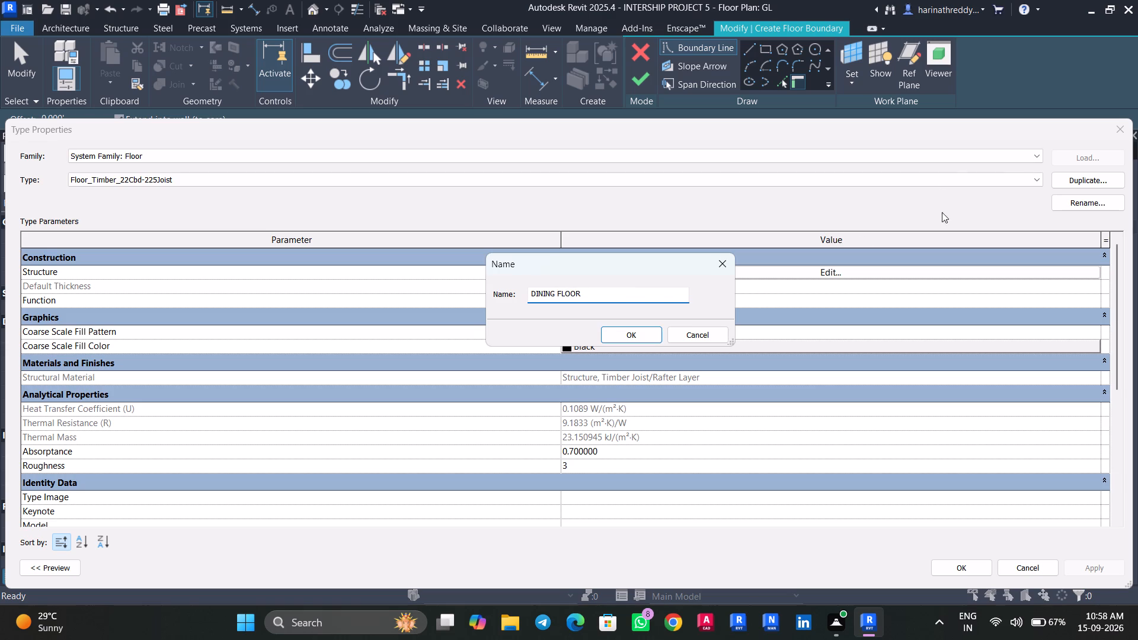
{"action": "left_click", "coordinate": [620, 340]}
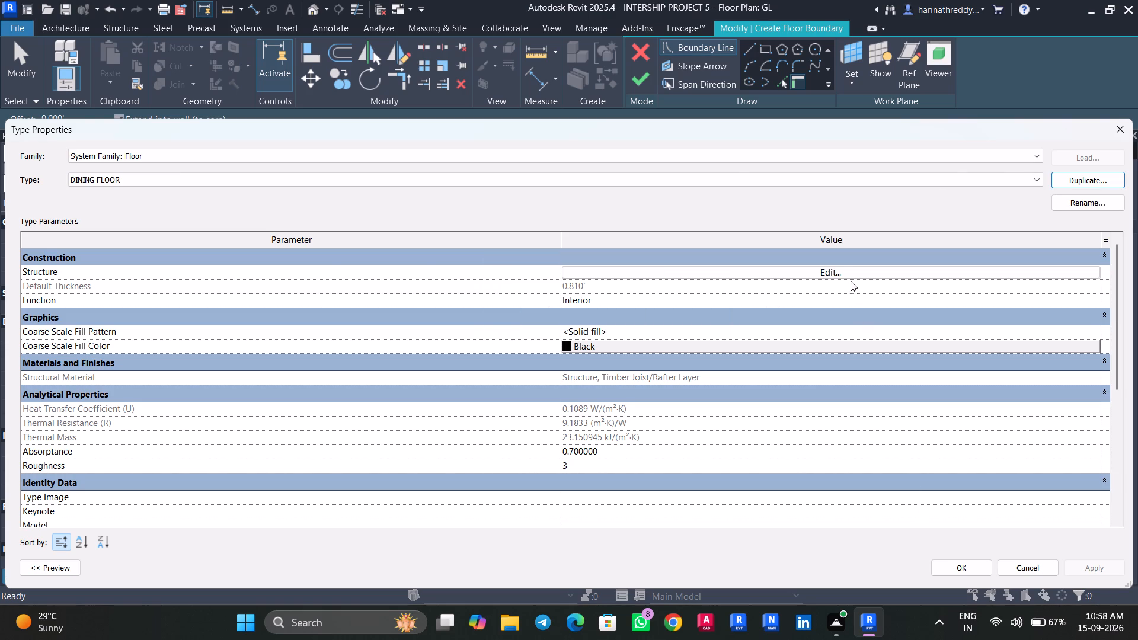
Set the DINING FLOOR type's timber joist structure layer to 128 mm and its chipboard finish layer to 22 mm.
{"action": "left_click", "coordinate": [849, 276]}
{"action": "left_click", "coordinate": [642, 286]}
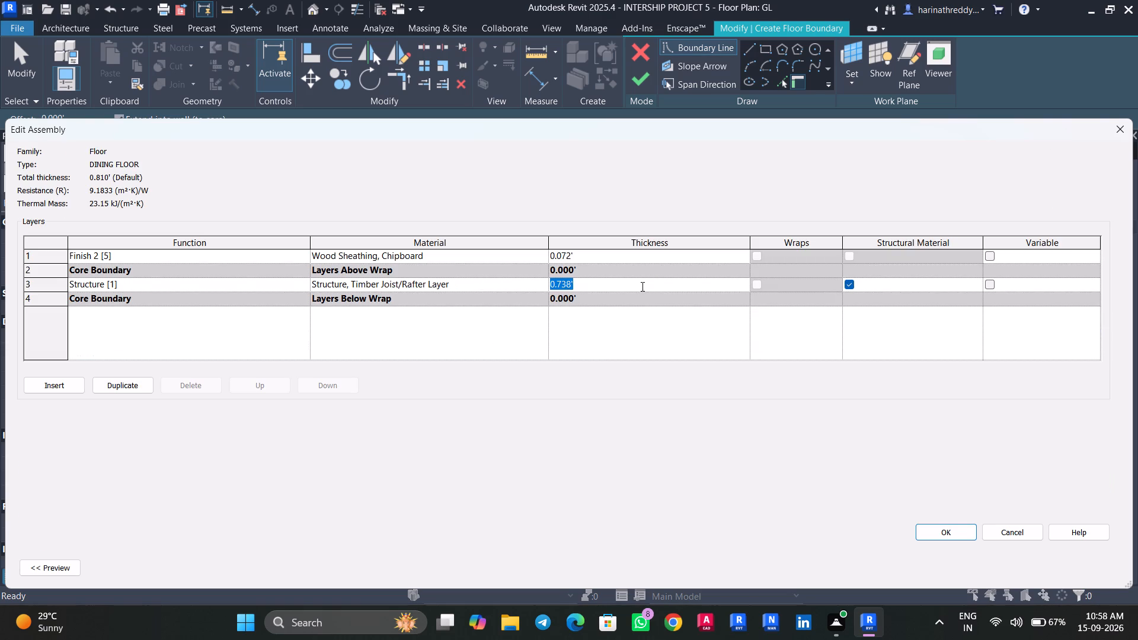
{"action": "type", "text": "128"}
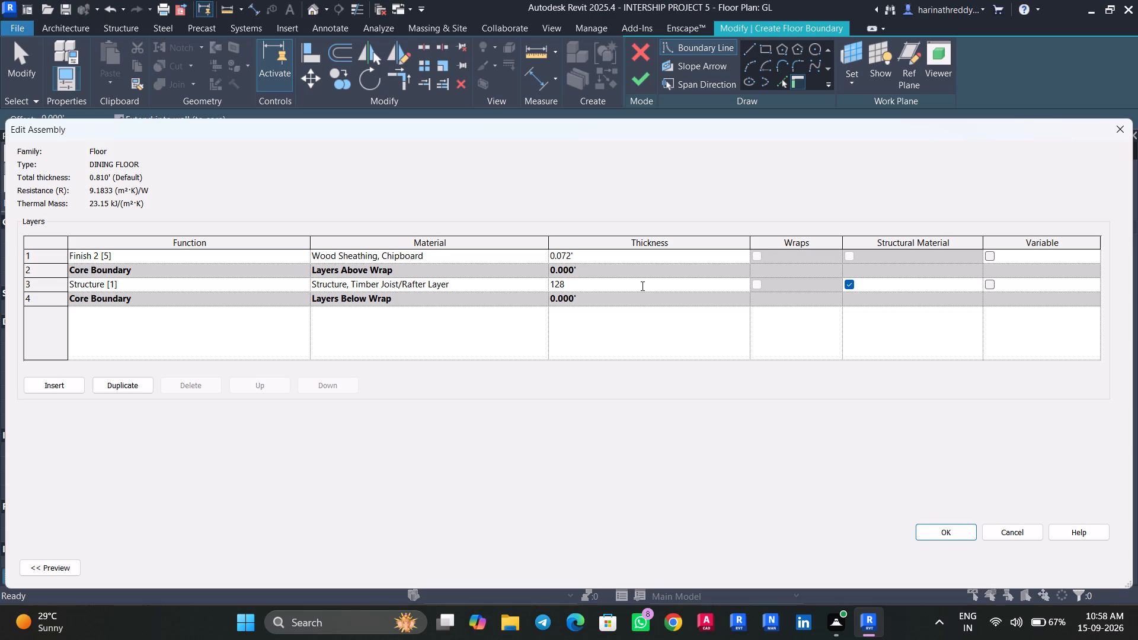
{"action": "type", "text": "MM"}
{"action": "key", "text": "Return"}
{"action": "left_click", "coordinate": [613, 255]}
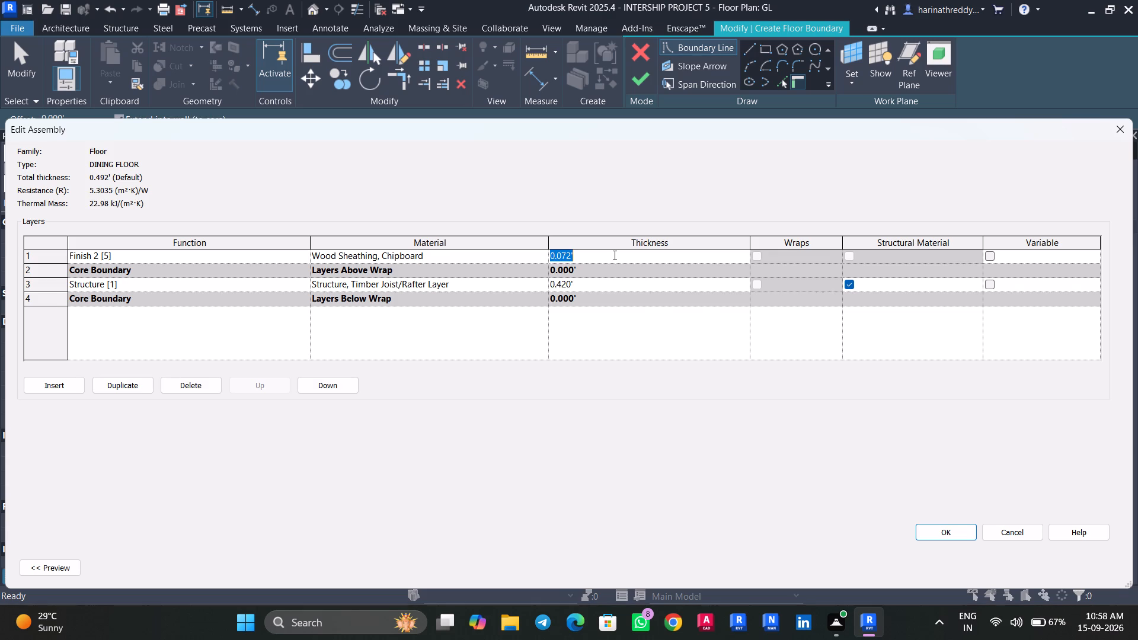
{"action": "type", "text": "22"}
{"action": "type", "text": "MM"}
{"action": "key", "text": "Return"}
{"action": "left_click", "coordinate": [968, 535]}
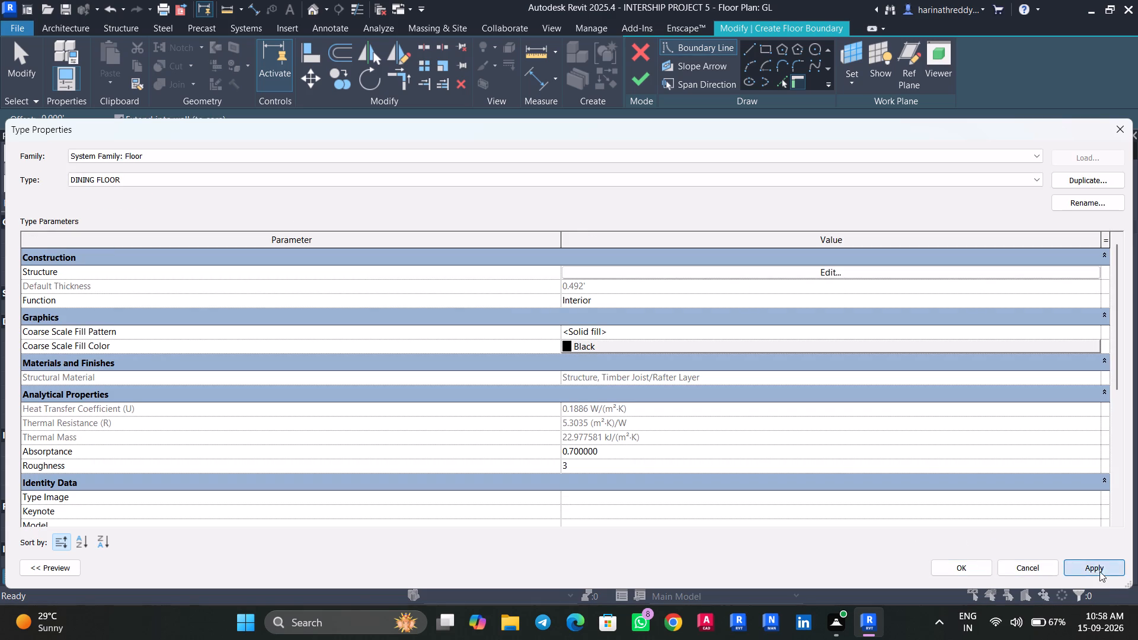
{"action": "left_click", "coordinate": [1099, 571]}
{"action": "left_click", "coordinate": [983, 571]}
Sketch a rectangular floor boundary along the inner wall faces of the 10'-0"X8'-6" DRAWING room.
{"action": "middle_click_drag", "start_coordinate": [292, 241], "coordinate": [347, 315]}
{"action": "left_click", "coordinate": [762, 46]}
{"action": "scroll", "coordinate": [301, 235], "scroll_direction": "up", "scroll_amount": 2}
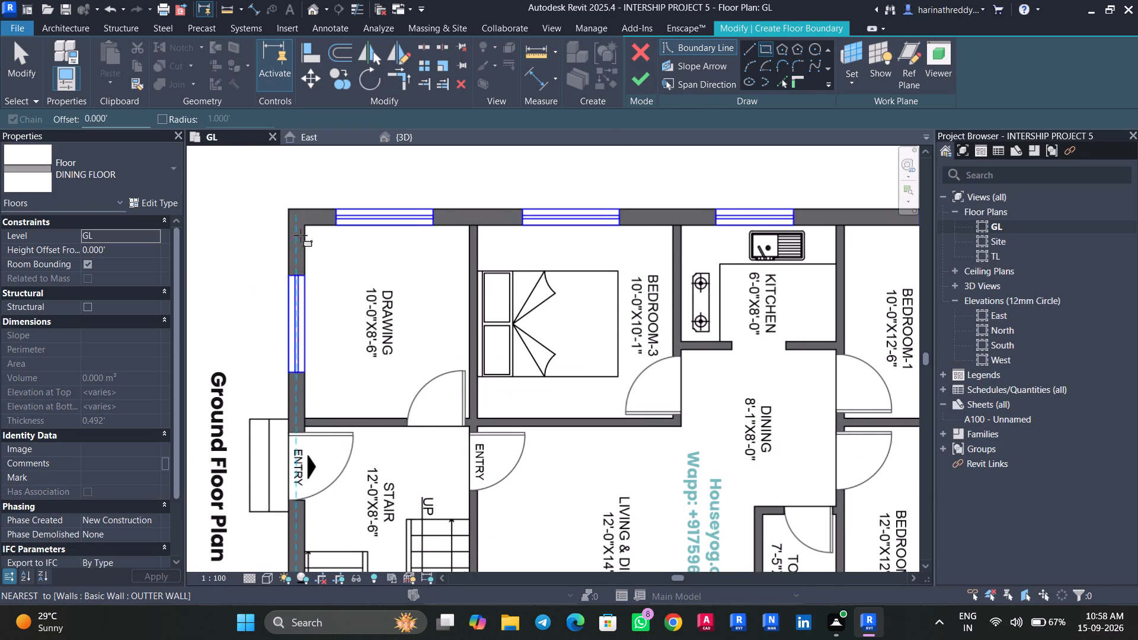
{"action": "scroll", "coordinate": [301, 235], "scroll_direction": "up", "scroll_amount": 2}
{"action": "left_click", "coordinate": [309, 220]}
{"action": "middle_click_drag", "start_coordinate": [426, 414], "coordinate": [397, 293]}
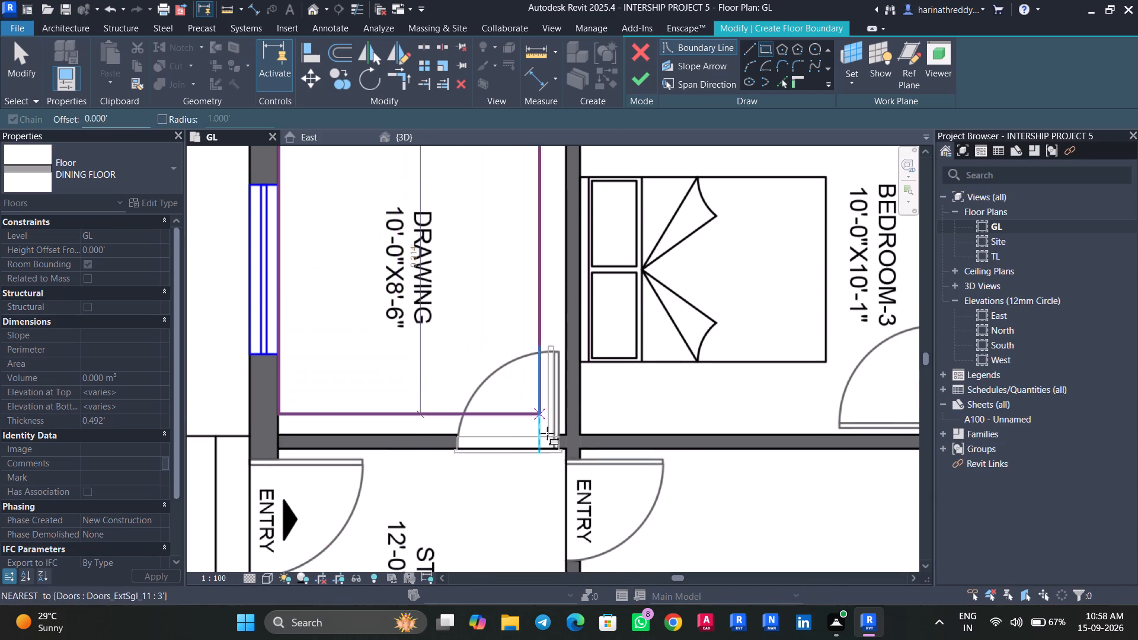
{"action": "scroll", "coordinate": [567, 436], "scroll_direction": "up", "scroll_amount": 6}
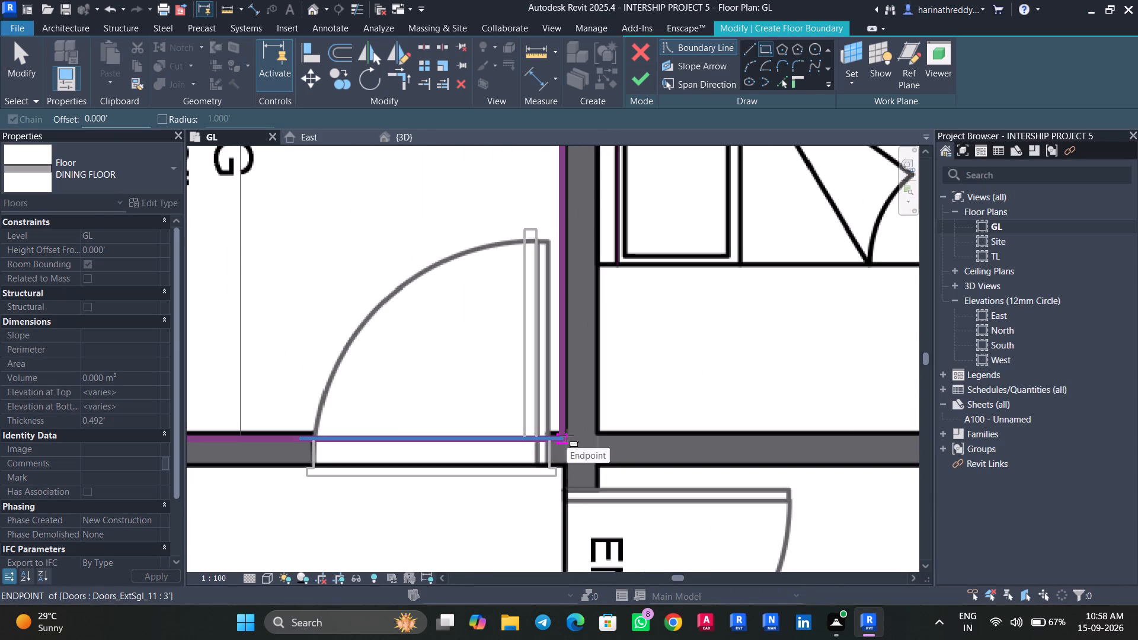
{"action": "left_click", "coordinate": [566, 438]}
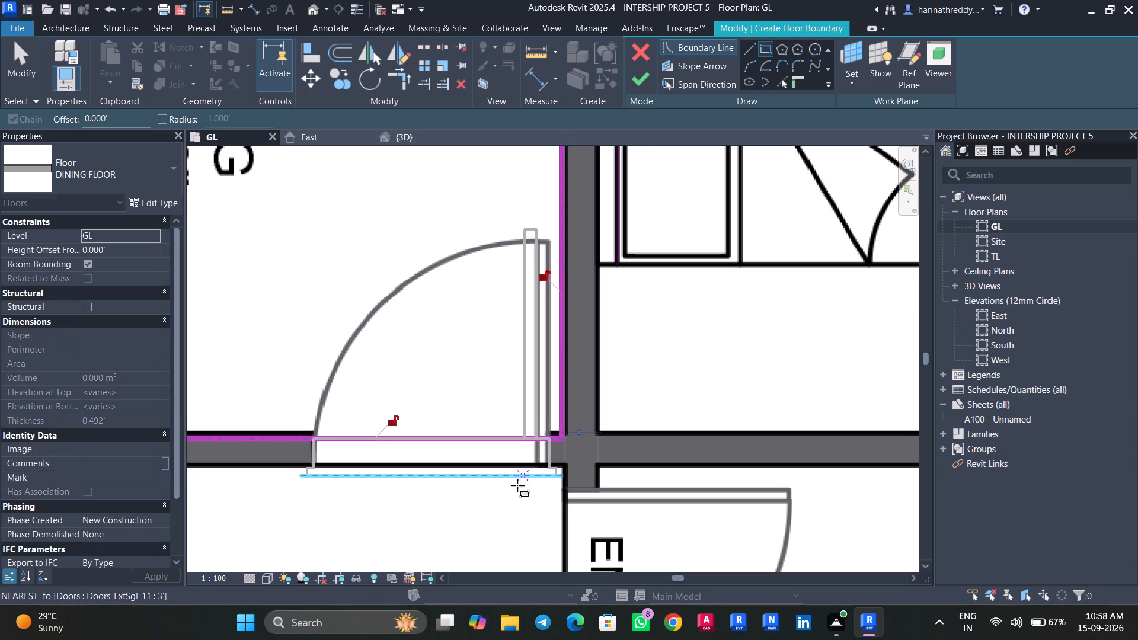
Finish the floor sketch of the DRAWING room to create its DINING FLOOR slab.
{"action": "key", "text": "Escape"}
{"action": "scroll", "coordinate": [397, 519], "scroll_direction": "up", "scroll_amount": 2}
{"action": "scroll", "coordinate": [397, 519], "scroll_direction": "down", "scroll_amount": 6}
{"action": "middle_click_drag", "start_coordinate": [395, 525], "coordinate": [497, 372]}
{"action": "scroll", "coordinate": [346, 408], "scroll_direction": "down", "scroll_amount": 9}
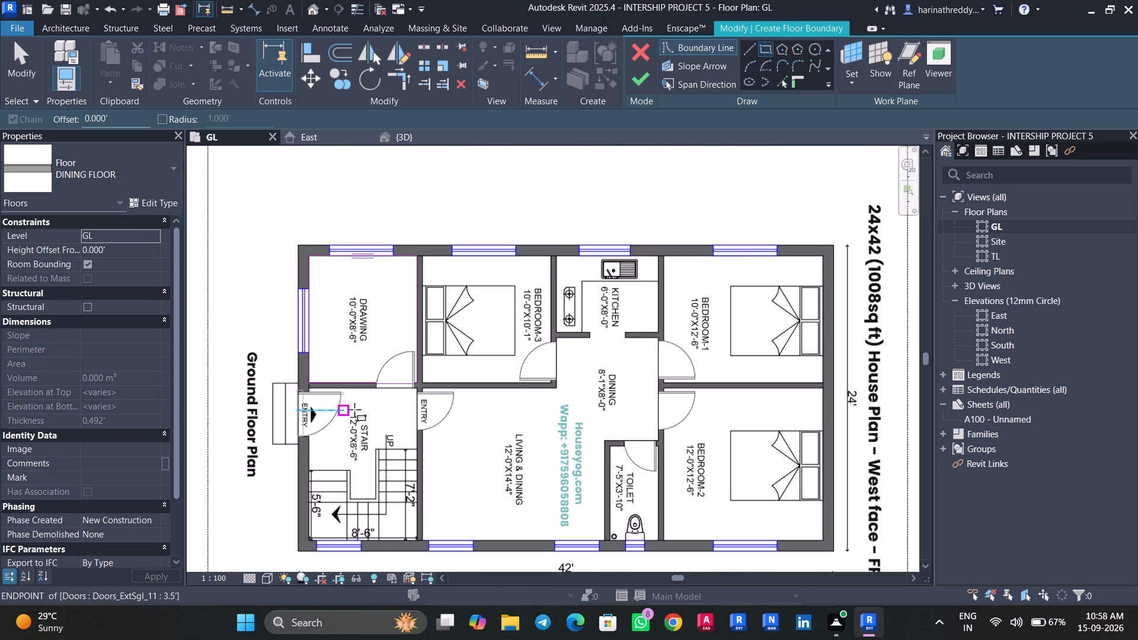
{"action": "left_click", "coordinate": [644, 73]}
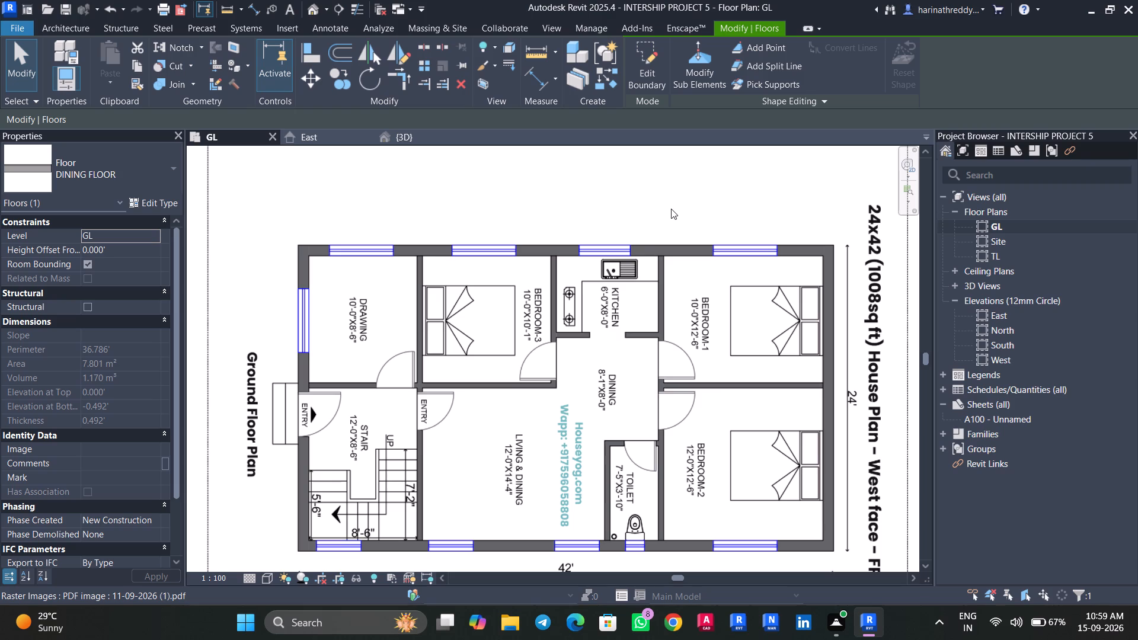
Duplicate the DRAWING room floor's type as BEDROOM FLOOR.
{"action": "scroll", "coordinate": [608, 345], "scroll_direction": "up", "scroll_amount": 3}
{"action": "scroll", "coordinate": [569, 373], "scroll_direction": "down", "scroll_amount": 3}
{"action": "left_click", "coordinate": [152, 201]}
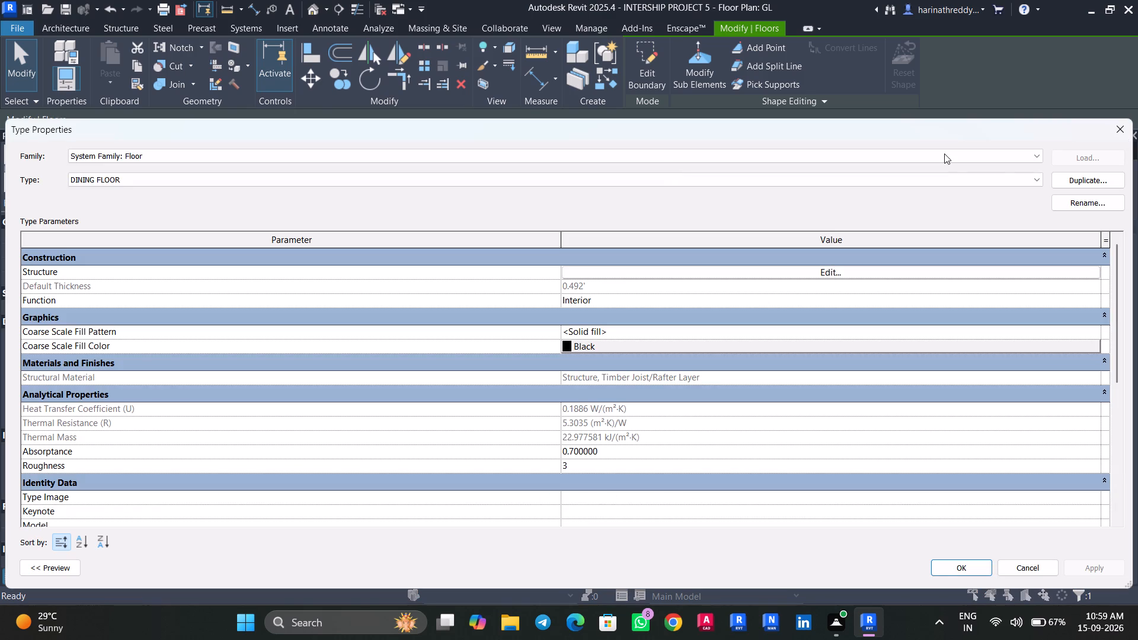
{"action": "left_click", "coordinate": [1073, 181]}
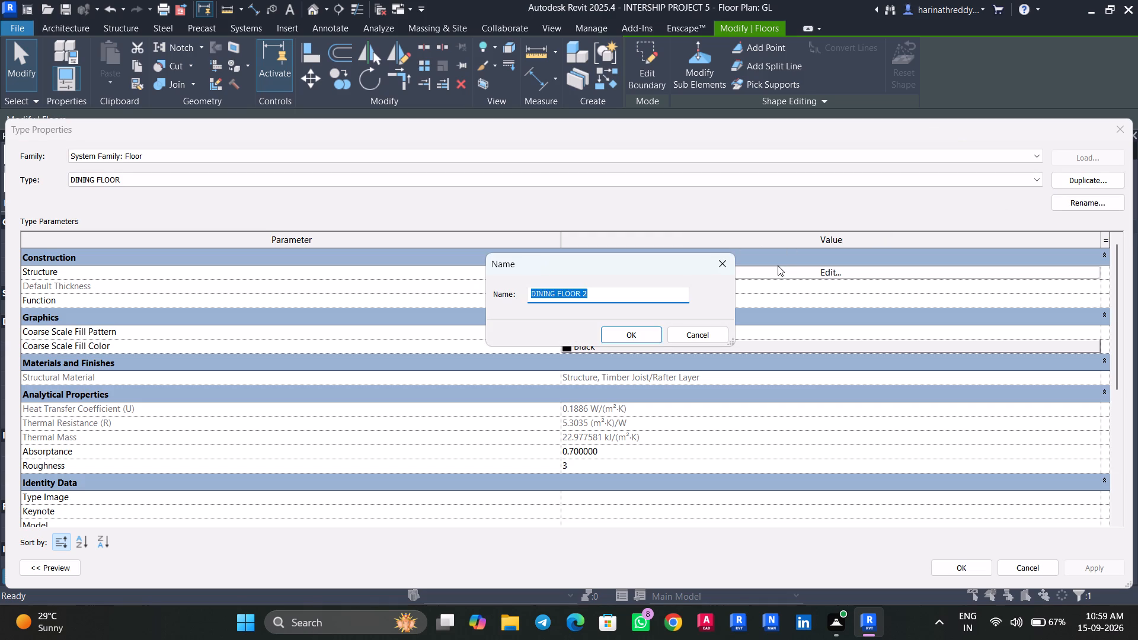
{"action": "type", "text": "BEDROOM FLOOR"}
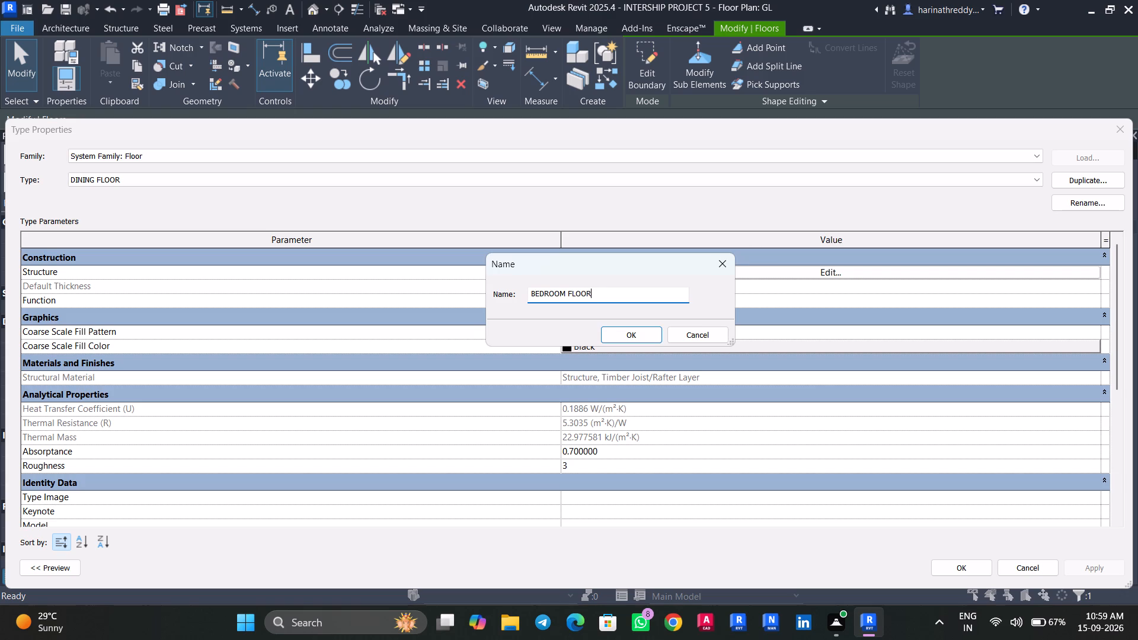
{"action": "left_click", "coordinate": [653, 337]}
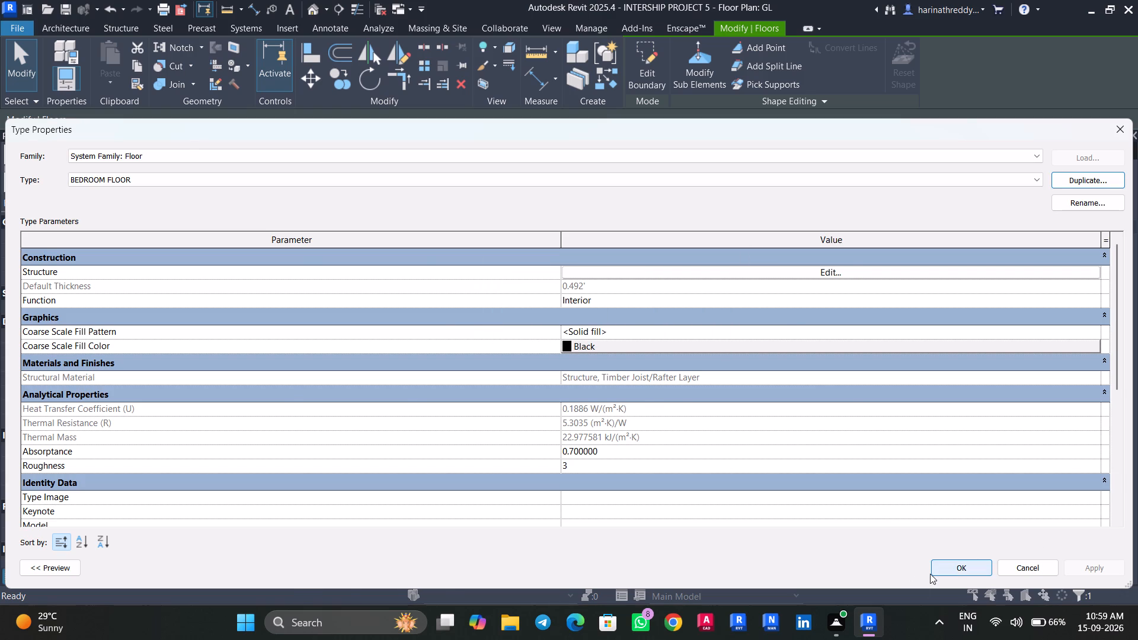
{"action": "left_click", "coordinate": [930, 574]}
{"action": "left_click", "coordinate": [955, 569]}
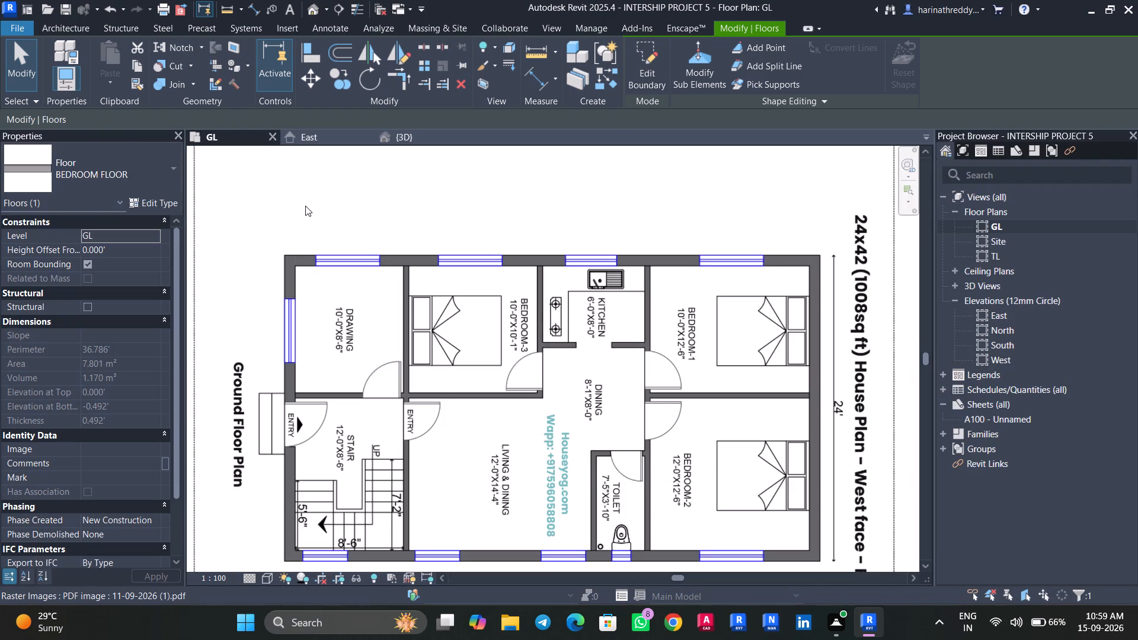
Start a floor with the BEDROOM FLOOR type and sketch a rectangular boundary around BEDROOM-3, reaching the dining-side face of its door wall.
{"action": "key", "text": "Return"}
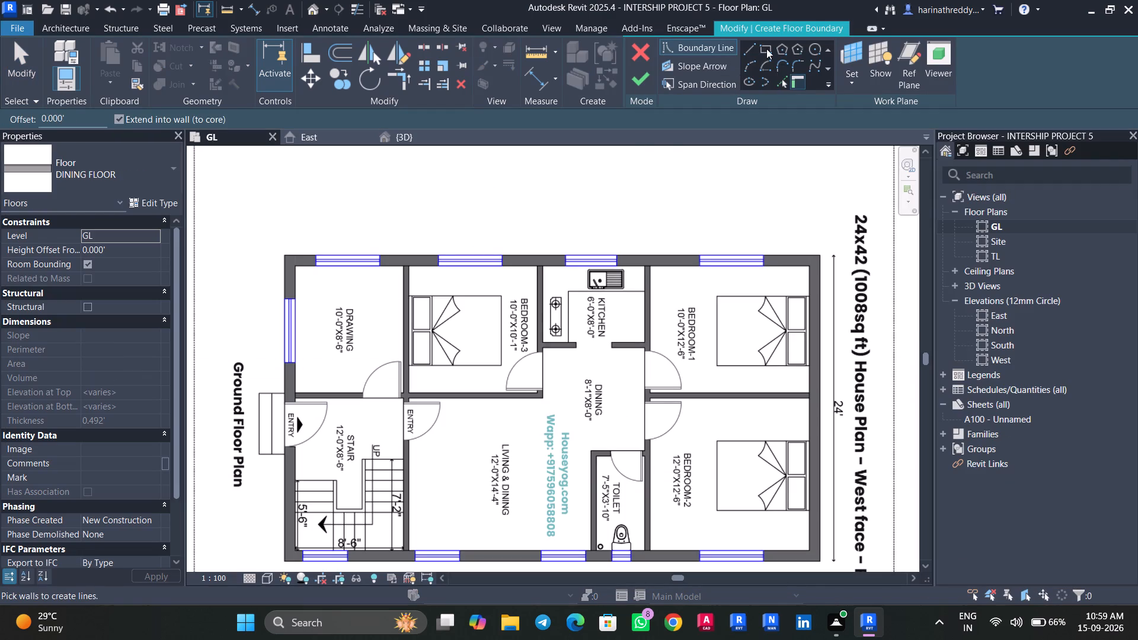
{"action": "left_click", "coordinate": [766, 49]}
{"action": "left_click", "coordinate": [120, 172]}
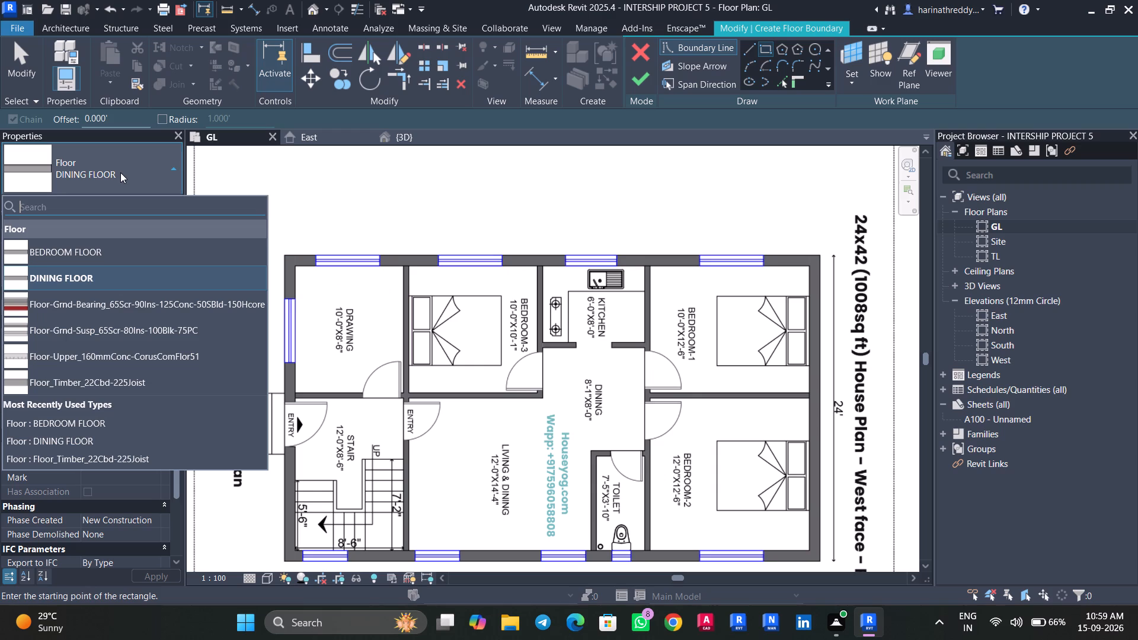
{"action": "scroll", "coordinate": [106, 258], "scroll_direction": "up", "scroll_amount": 2}
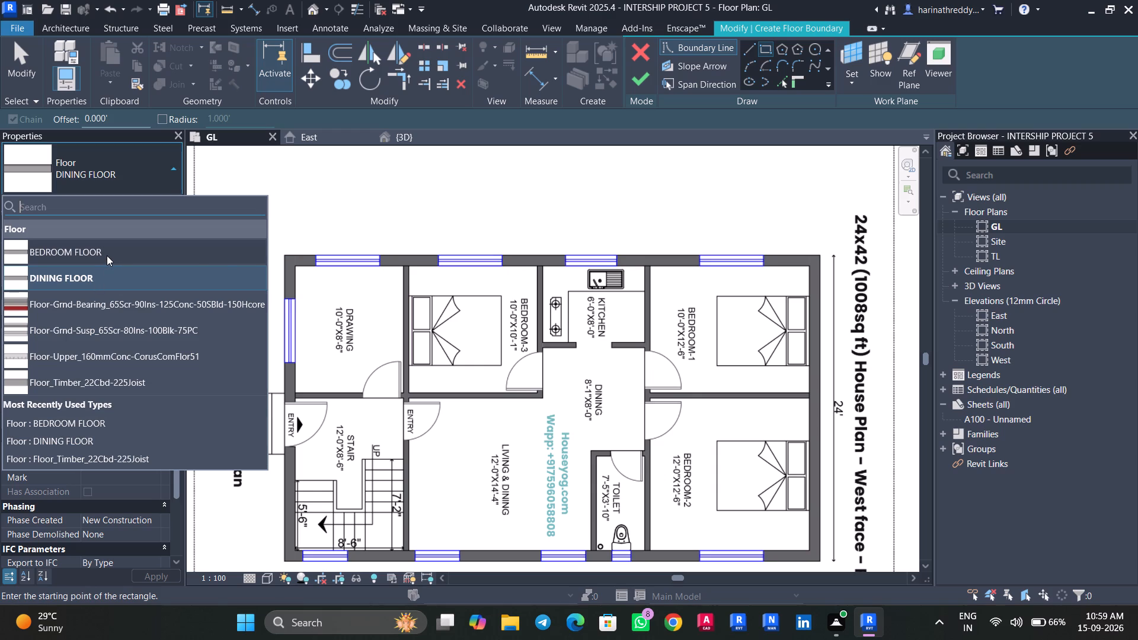
{"action": "left_click", "coordinate": [107, 255]}
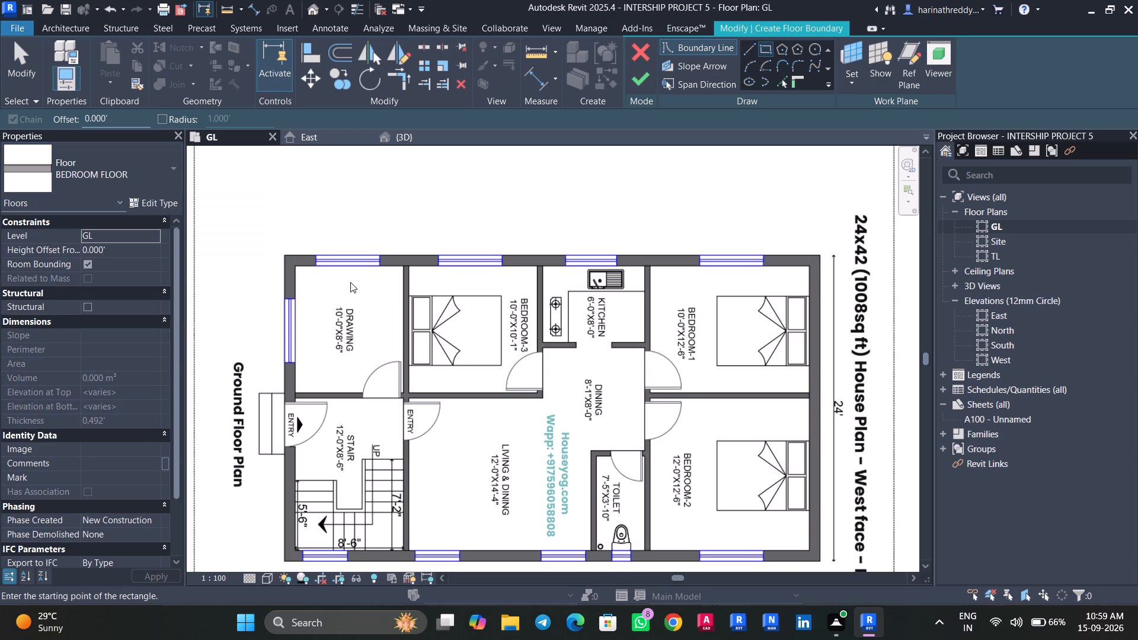
{"action": "left_click", "coordinate": [410, 269]}
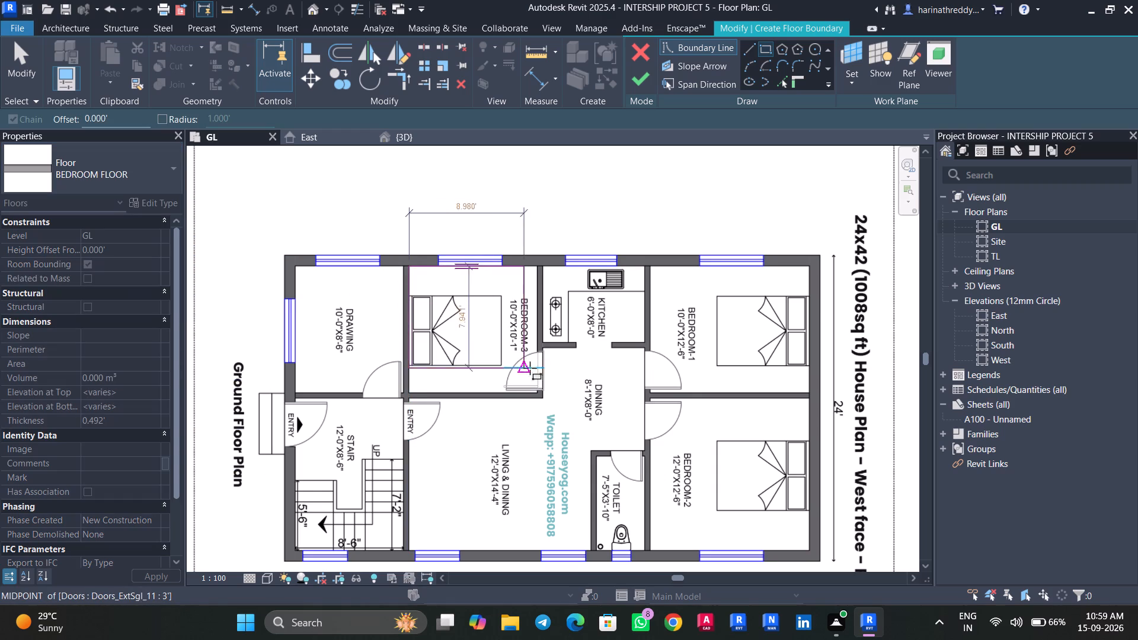
{"action": "scroll", "coordinate": [540, 381], "scroll_direction": "up", "scroll_amount": 10}
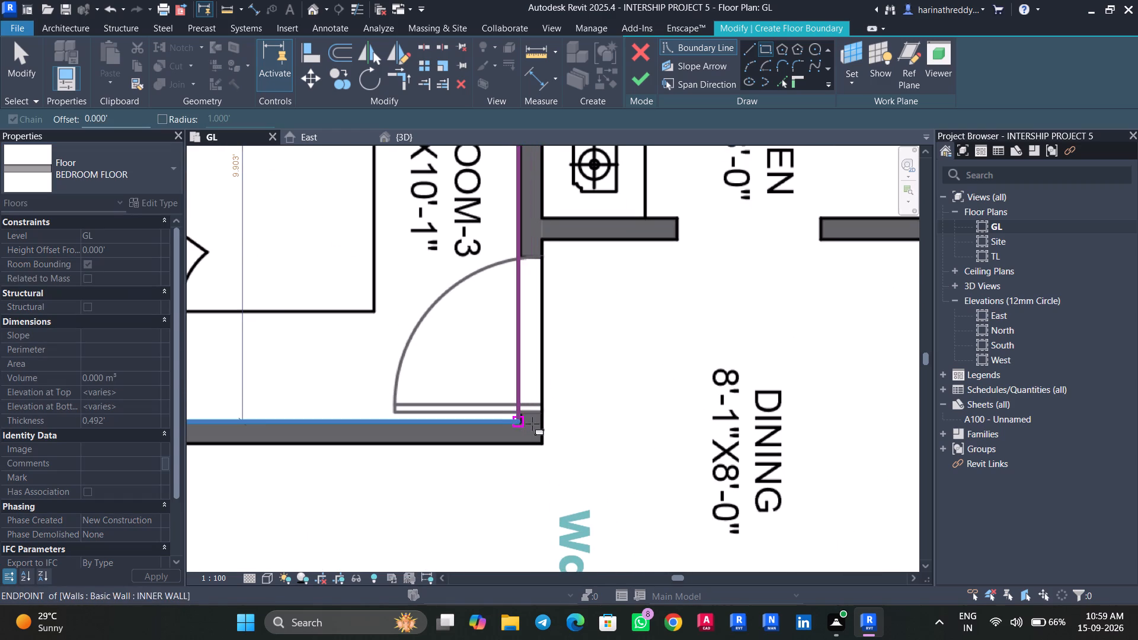
{"action": "left_click", "coordinate": [541, 424]}
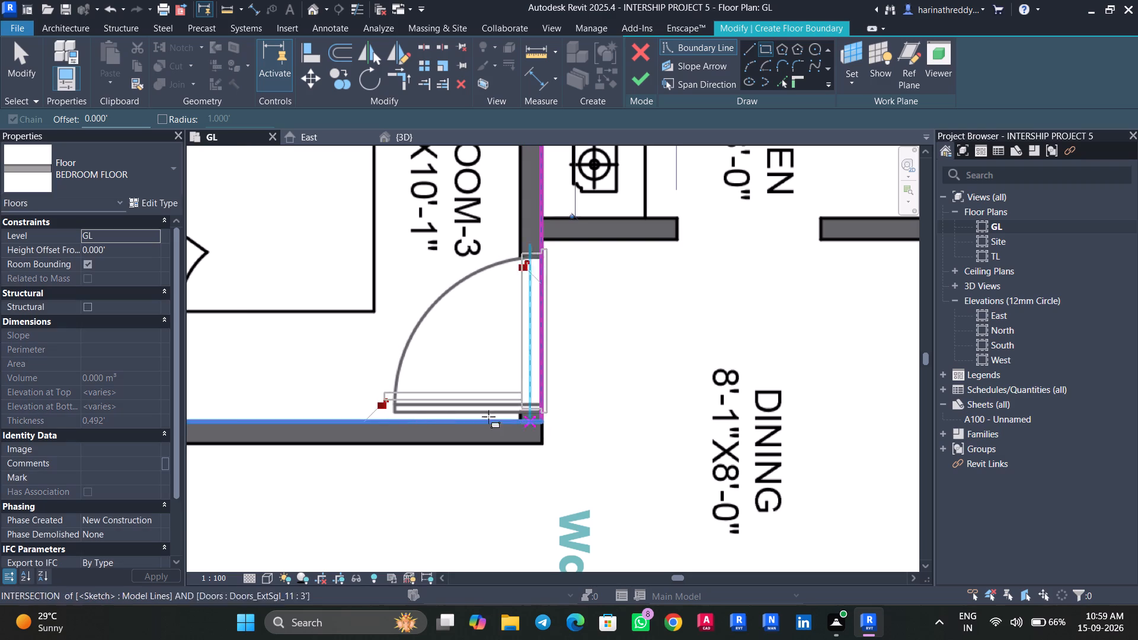
{"action": "scroll", "coordinate": [422, 418], "scroll_direction": "down", "scroll_amount": 10}
{"action": "left_click", "coordinate": [87, 161]}
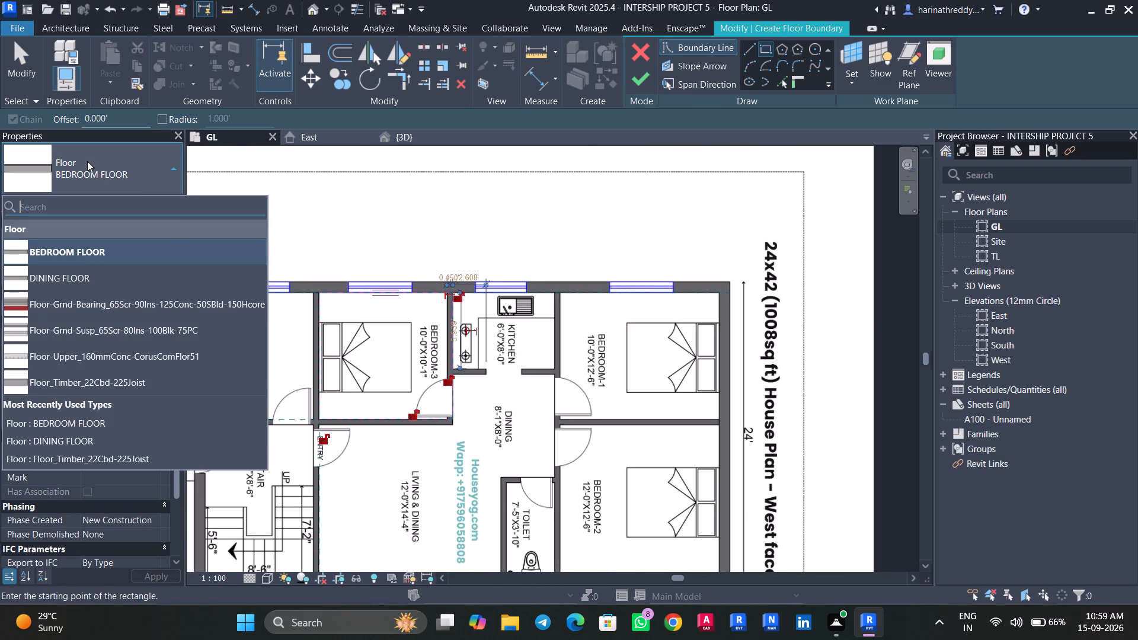
{"action": "key", "text": "Escape"}
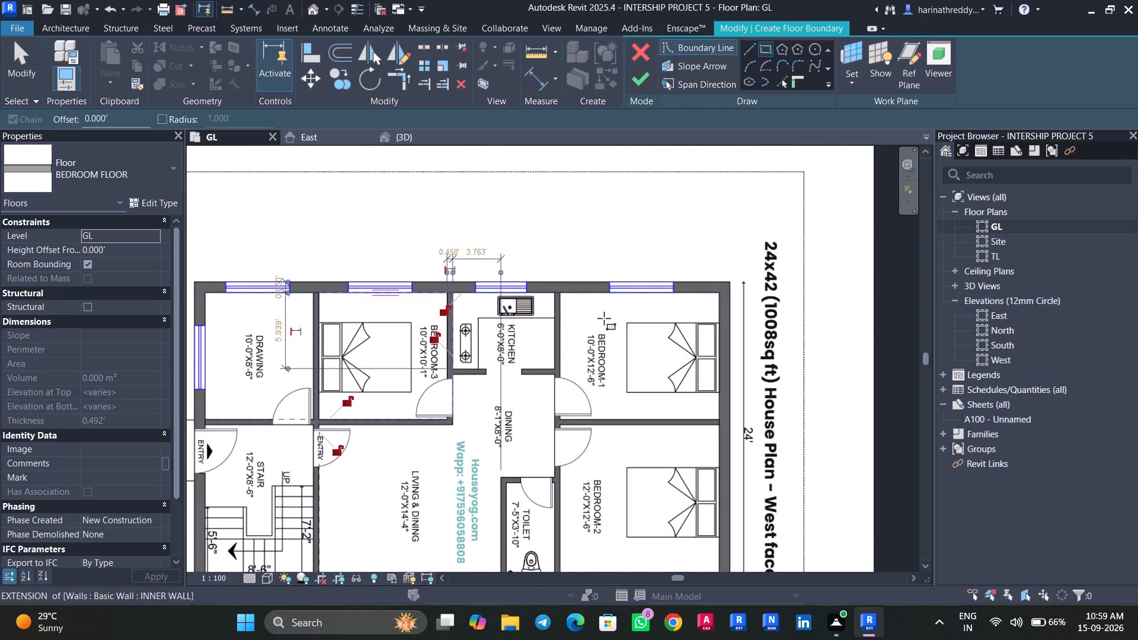
Add a rectangular boundary around BEDROOM-1, reaching the kitchen-side face of its wall, and finish the bedroom floor.
{"action": "left_click", "coordinate": [719, 417]}
{"action": "scroll", "coordinate": [554, 294], "scroll_direction": "up", "scroll_amount": 6}
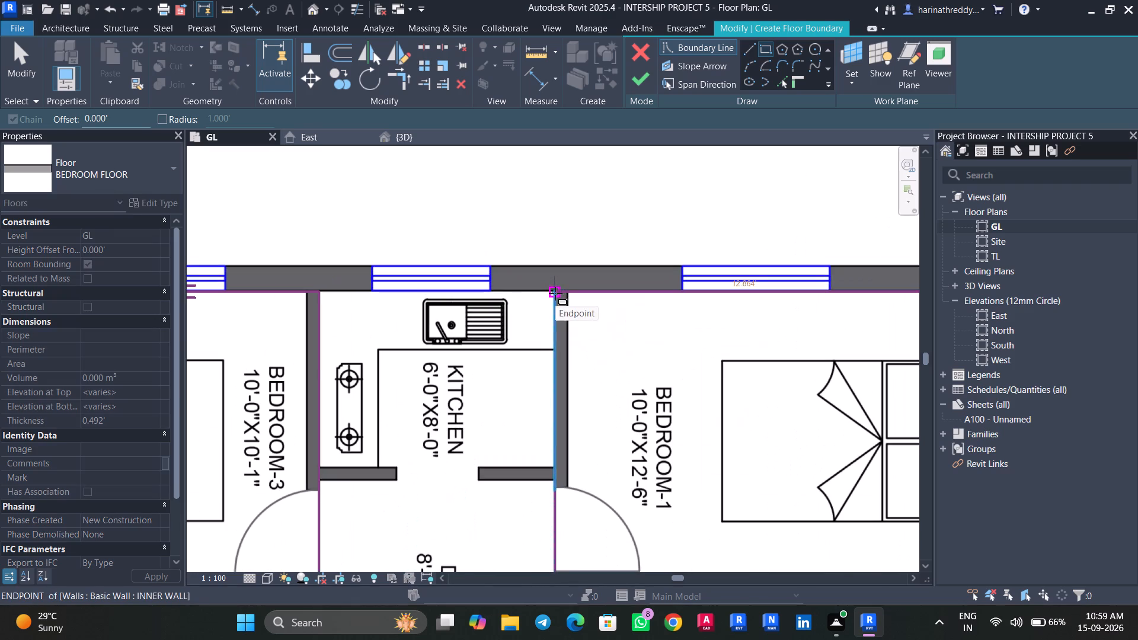
{"action": "left_click", "coordinate": [555, 293]}
{"action": "scroll", "coordinate": [642, 440], "scroll_direction": "down", "scroll_amount": 6}
{"action": "middle_click_drag", "start_coordinate": [644, 440], "coordinate": [631, 405]}
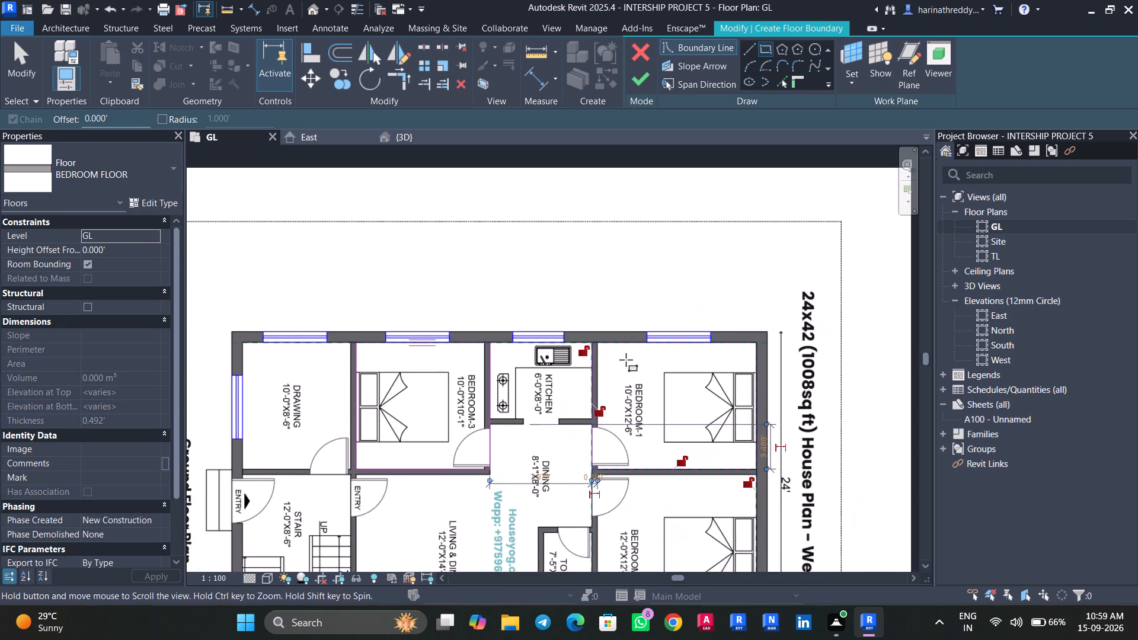
{"action": "left_click", "coordinate": [634, 82]}
{"action": "key", "text": "Escape"}
{"action": "key", "text": "Escape"}
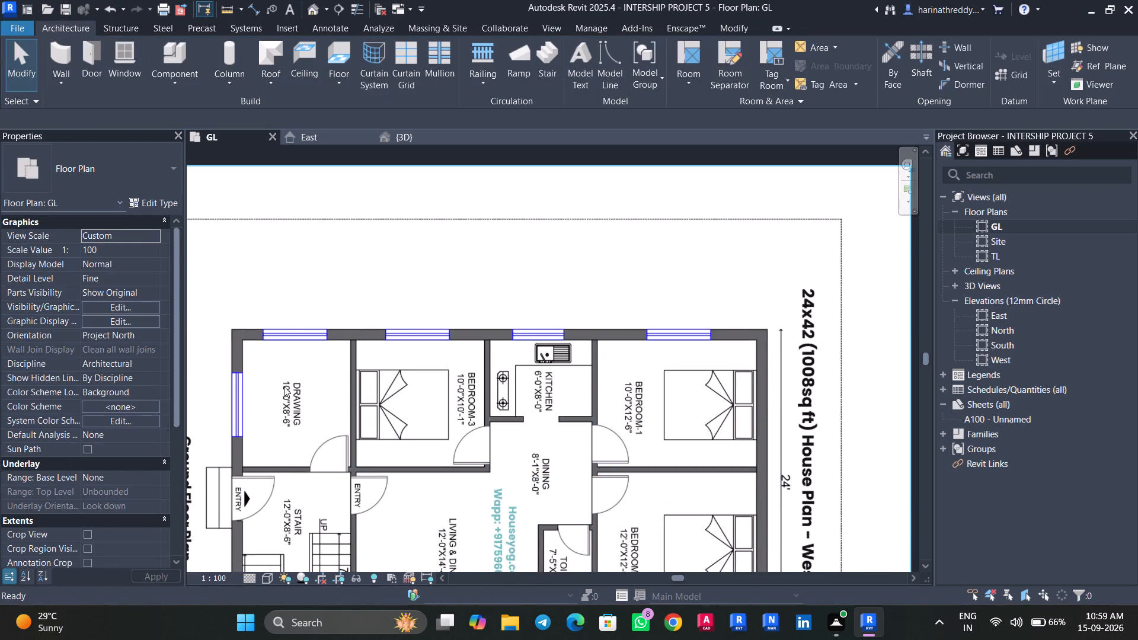
Select the DRAWING room's floor and change its type to DINING FLOOR.
{"action": "key", "text": "Tab"}
{"action": "key", "text": "Tab"}
{"action": "key", "text": "Tab"}
{"action": "left_click", "coordinate": [313, 389]}
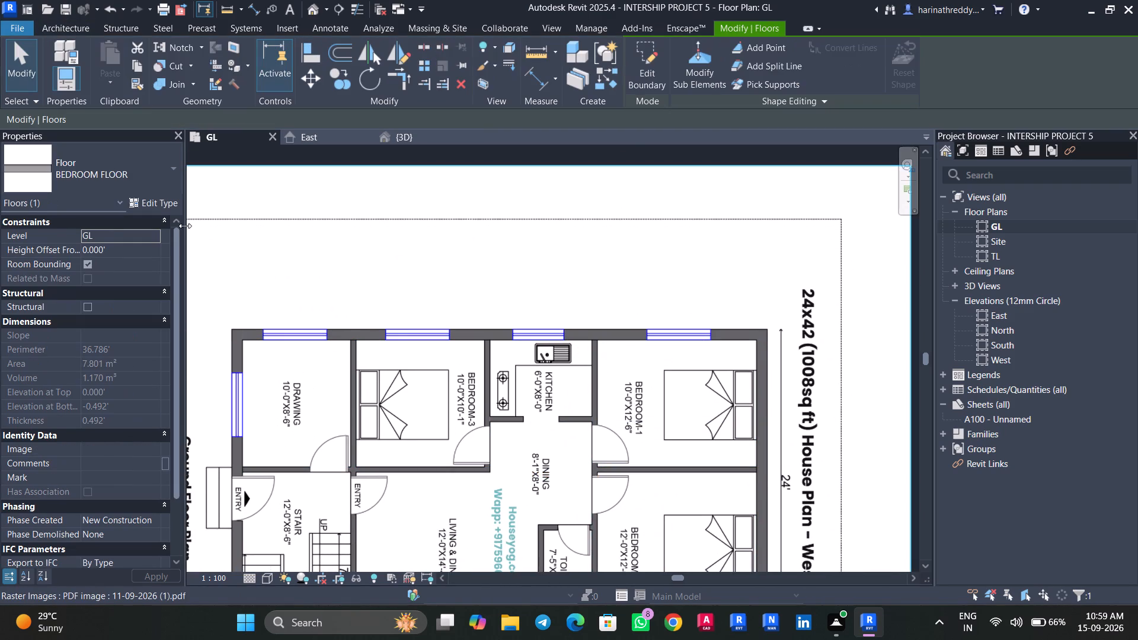
{"action": "left_click", "coordinate": [152, 200]}
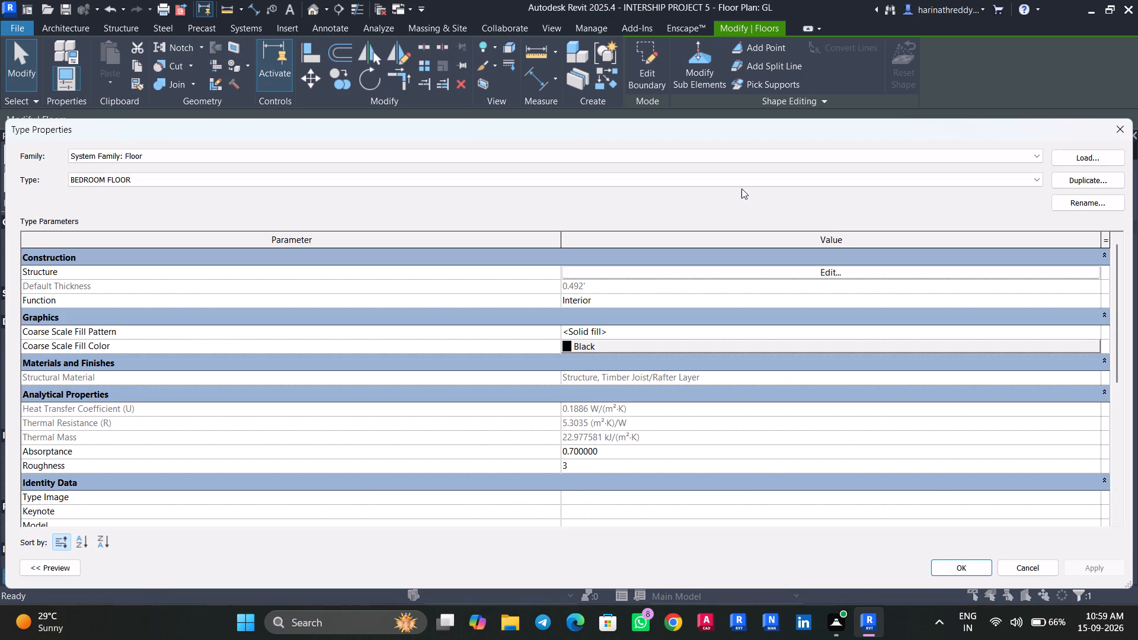
{"action": "left_click", "coordinate": [741, 188]}
{"action": "left_click", "coordinate": [739, 180]}
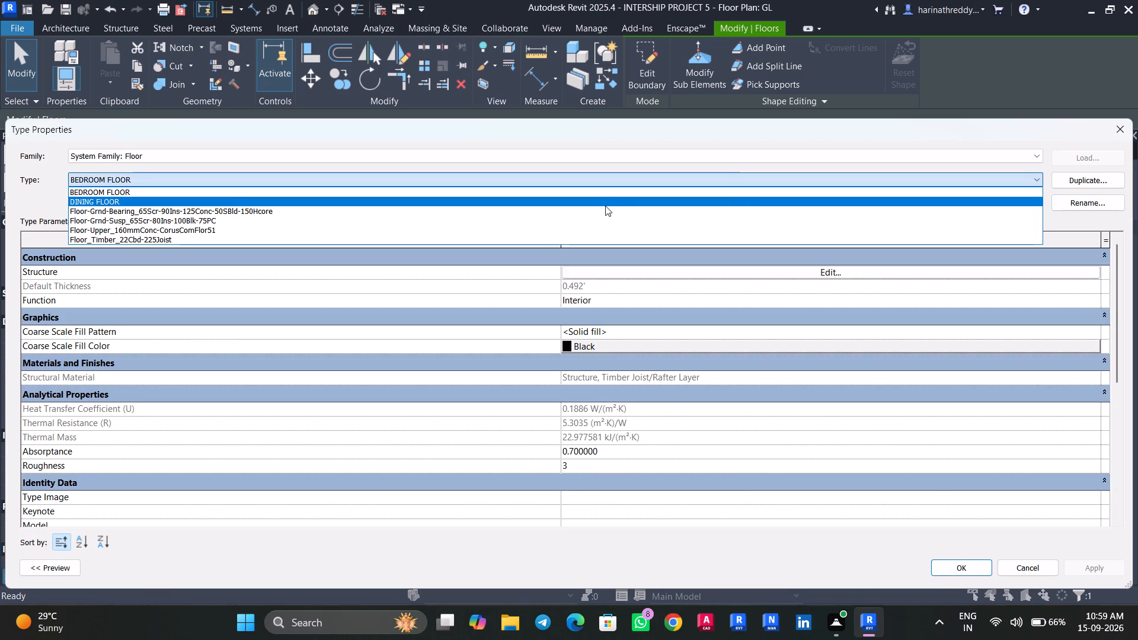
{"action": "left_click", "coordinate": [605, 206]}
{"action": "left_click", "coordinate": [1070, 178]}
{"action": "left_click", "coordinate": [698, 334]}
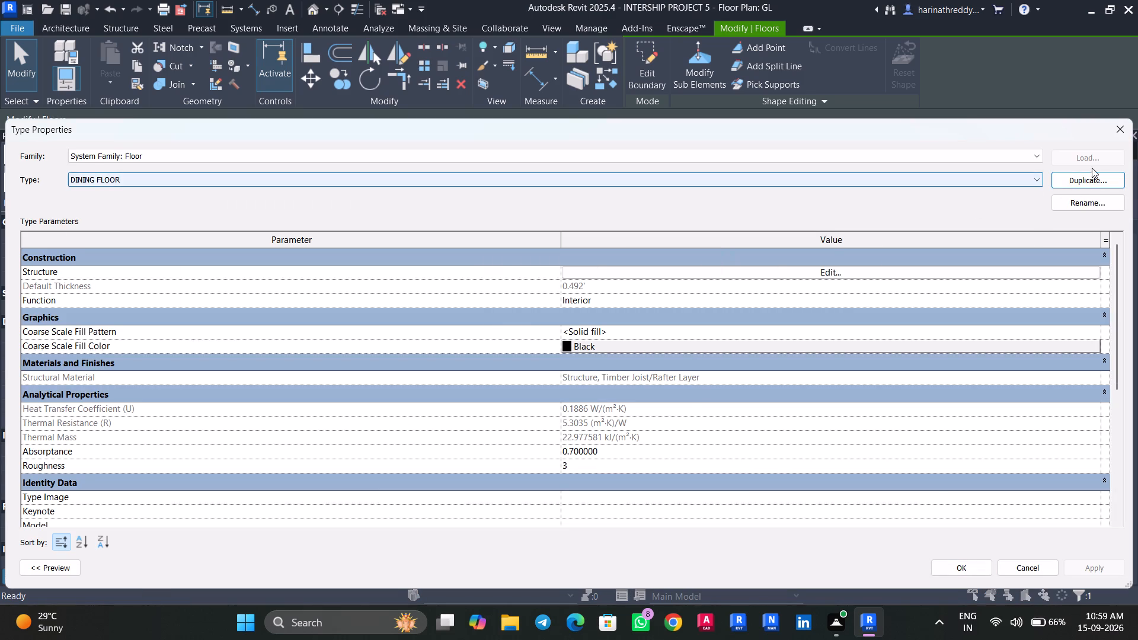
Rename the DINING FLOOR type as DRAWING FLOOR and apply it to the selected floor.
{"action": "left_click", "coordinate": [1114, 196]}
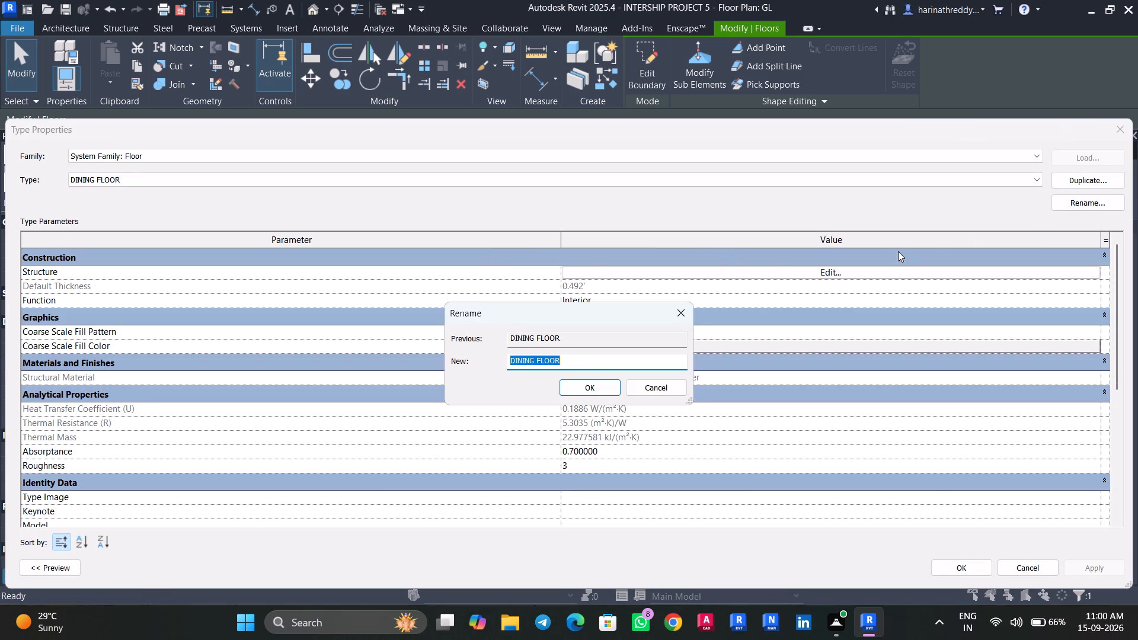
{"action": "type", "text": "DRAWING"}
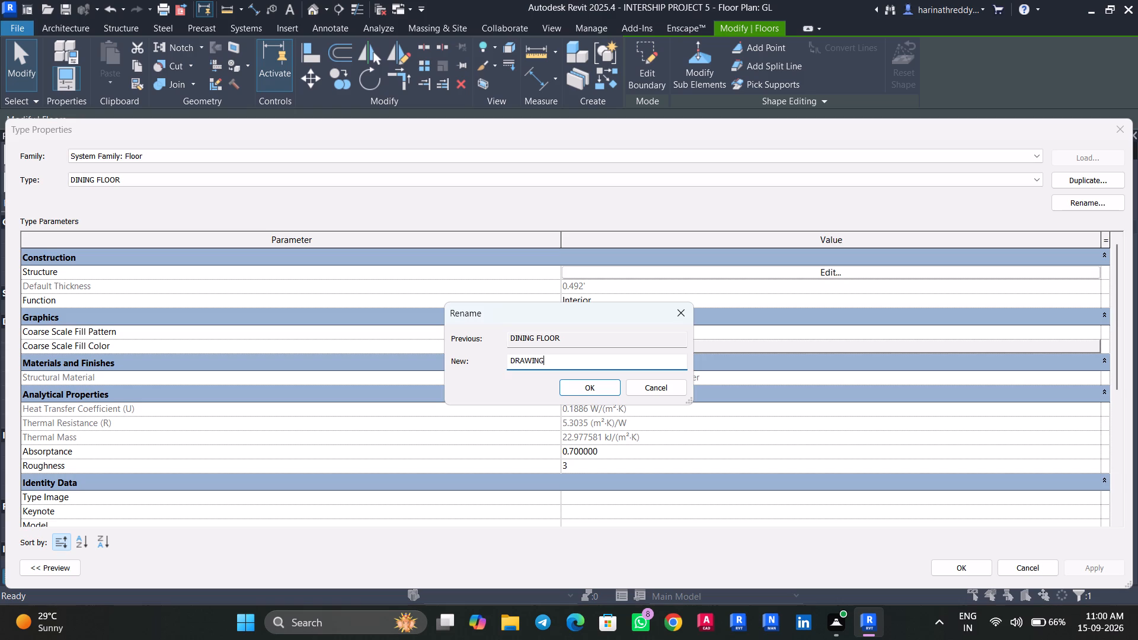
{"action": "key", "text": "space"}
{"action": "type", "text": "FLOOR"}
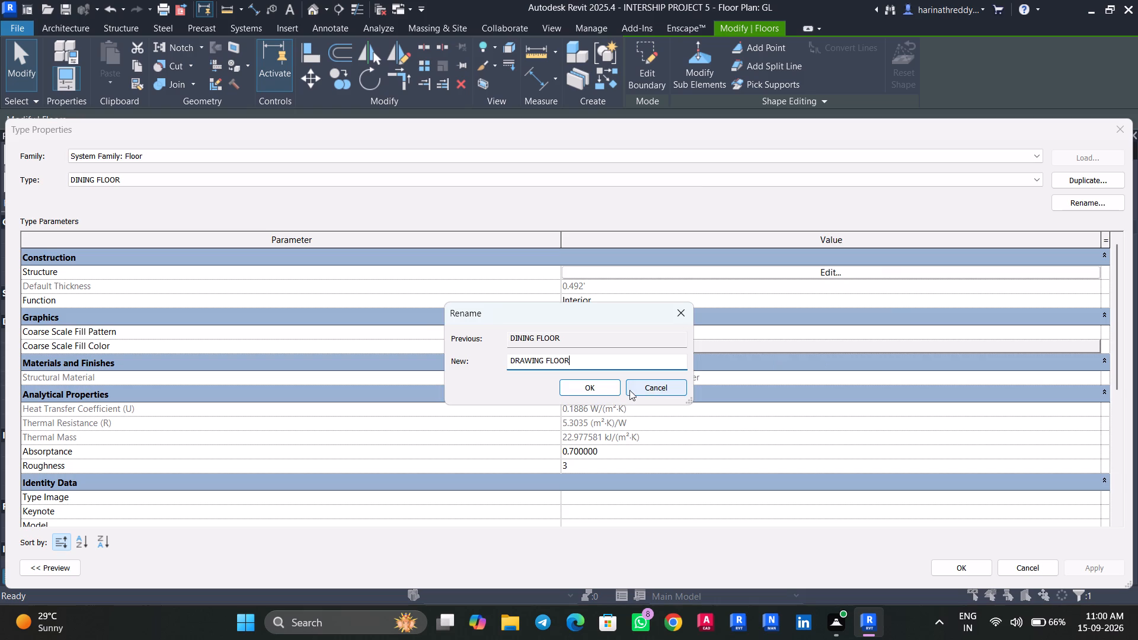
{"action": "left_click", "coordinate": [590, 391]}
{"action": "left_click", "coordinate": [947, 568]}
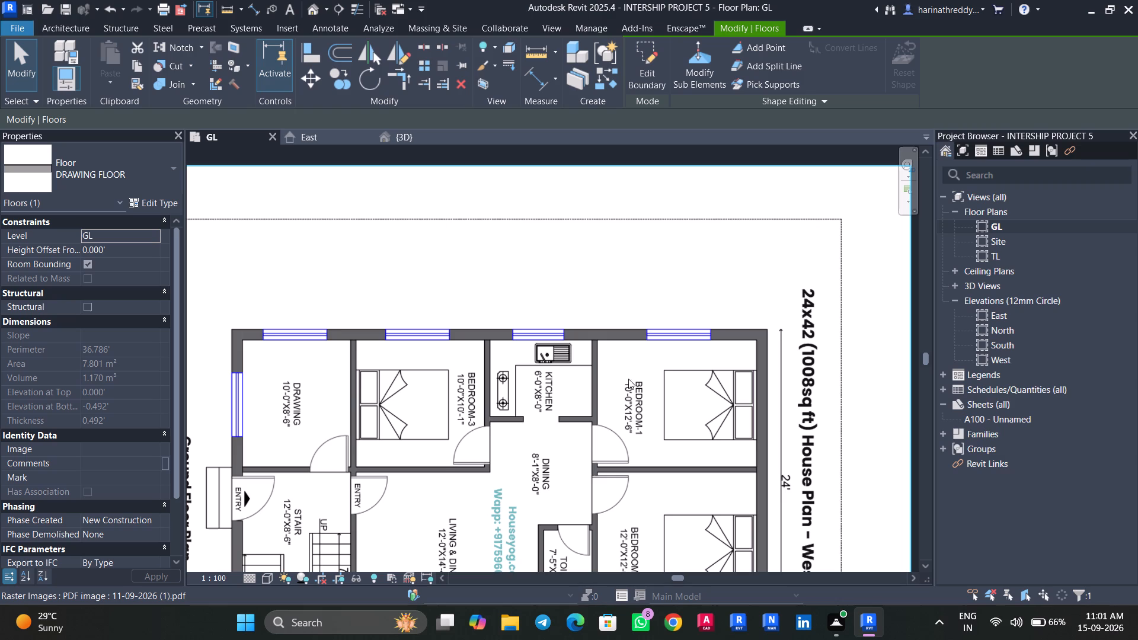
Duplicate the DRAWING FLOOR type as KITCHEN FLOOR.
{"action": "middle_click_drag", "start_coordinate": [580, 251], "coordinate": [683, 133]}
{"action": "scroll", "coordinate": [662, 244], "scroll_direction": "down", "scroll_amount": 2}
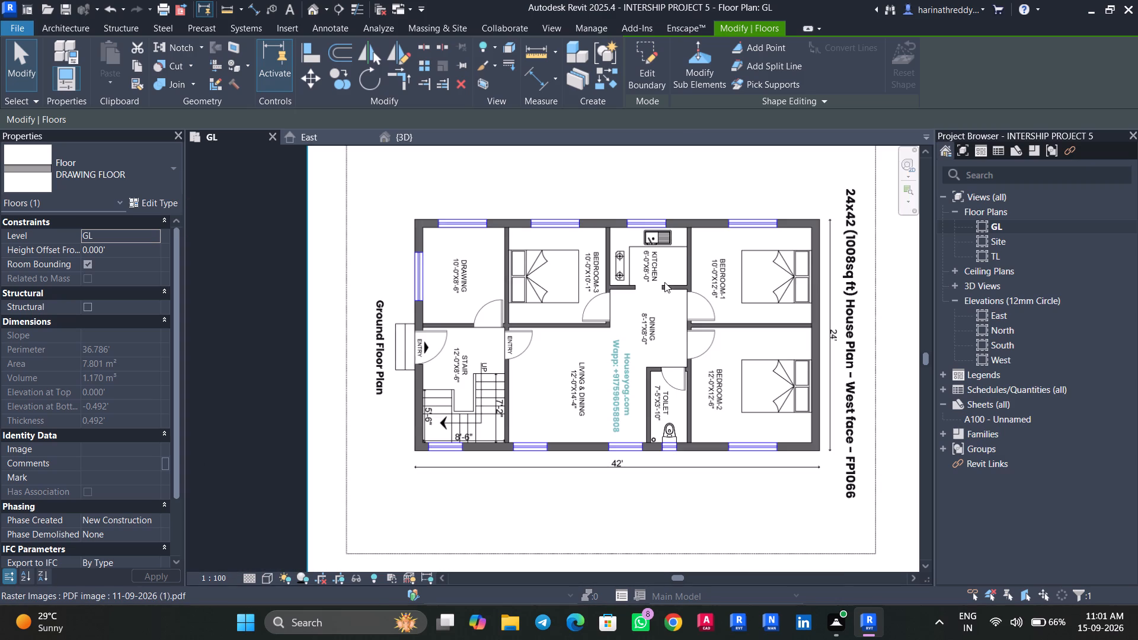
{"action": "scroll", "coordinate": [686, 270], "scroll_direction": "up", "scroll_amount": 2}
{"action": "scroll", "coordinate": [600, 269], "scroll_direction": "up", "scroll_amount": 3}
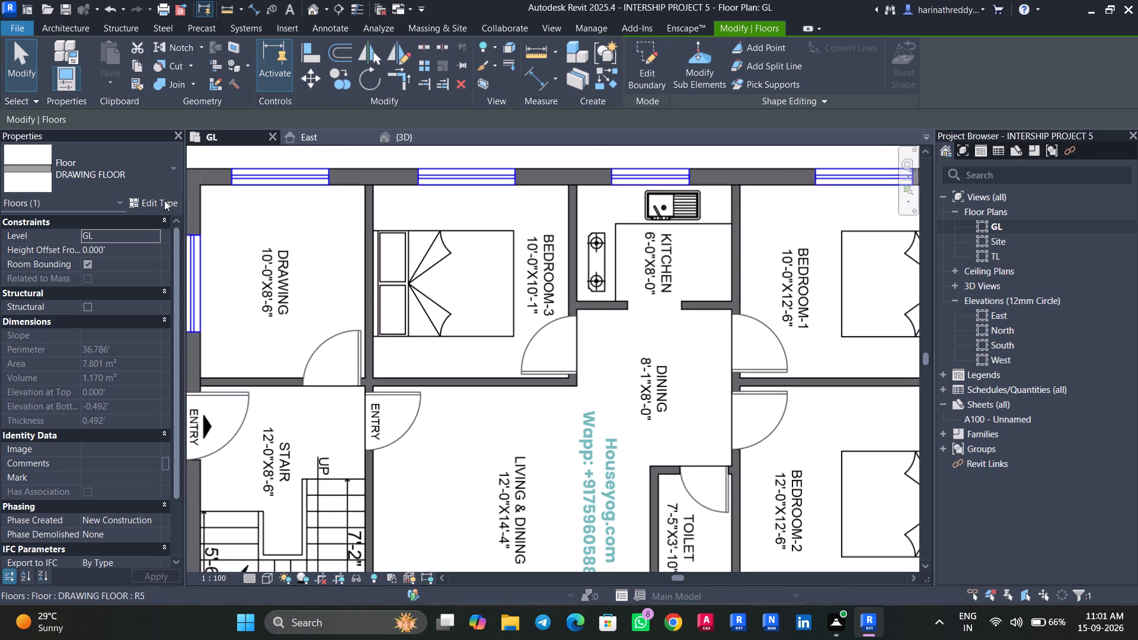
{"action": "left_click", "coordinate": [164, 200]}
{"action": "left_click", "coordinate": [1069, 177]}
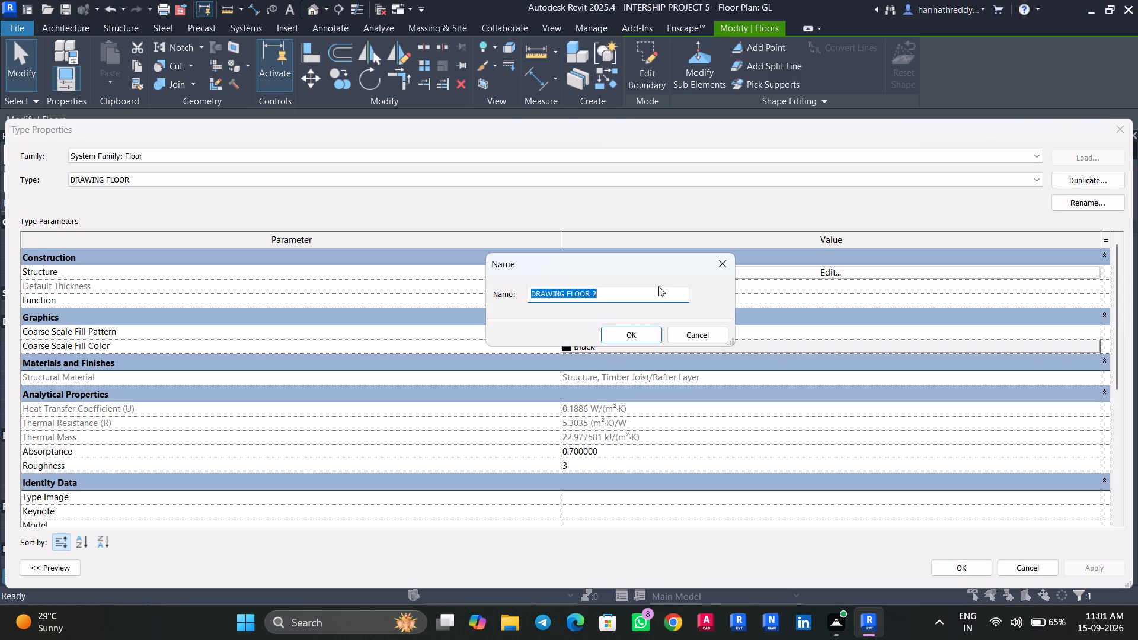
{"action": "type", "text": "KIT"}
{"action": "type", "text": "CHEN"}
{"action": "key", "text": "space"}
{"action": "type", "text": "FLOOR"}
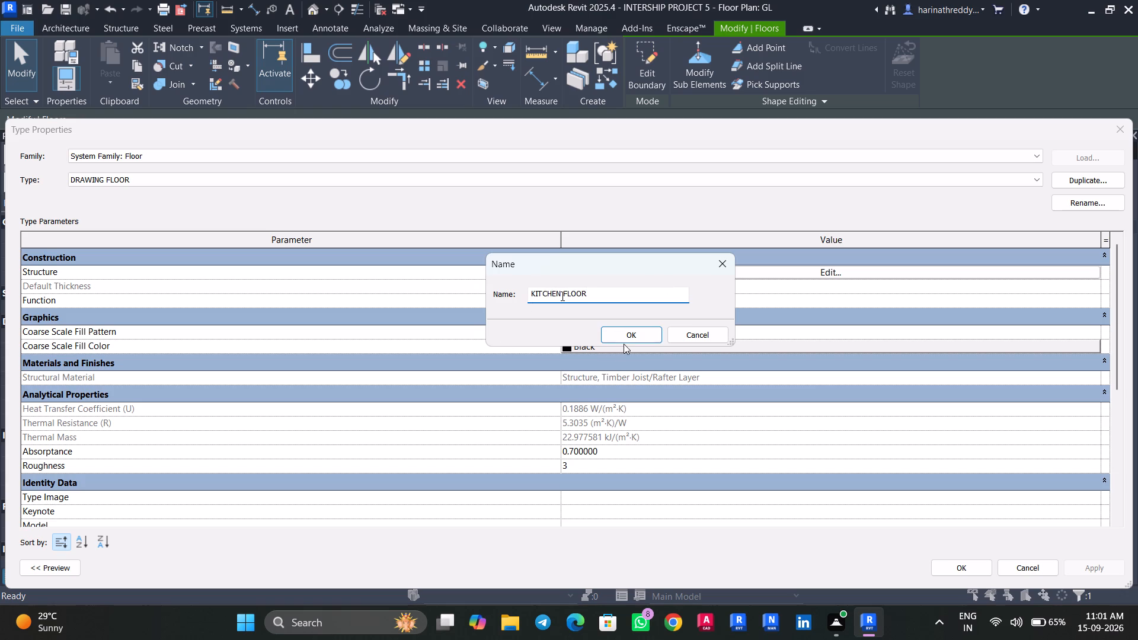
{"action": "left_click", "coordinate": [635, 339]}
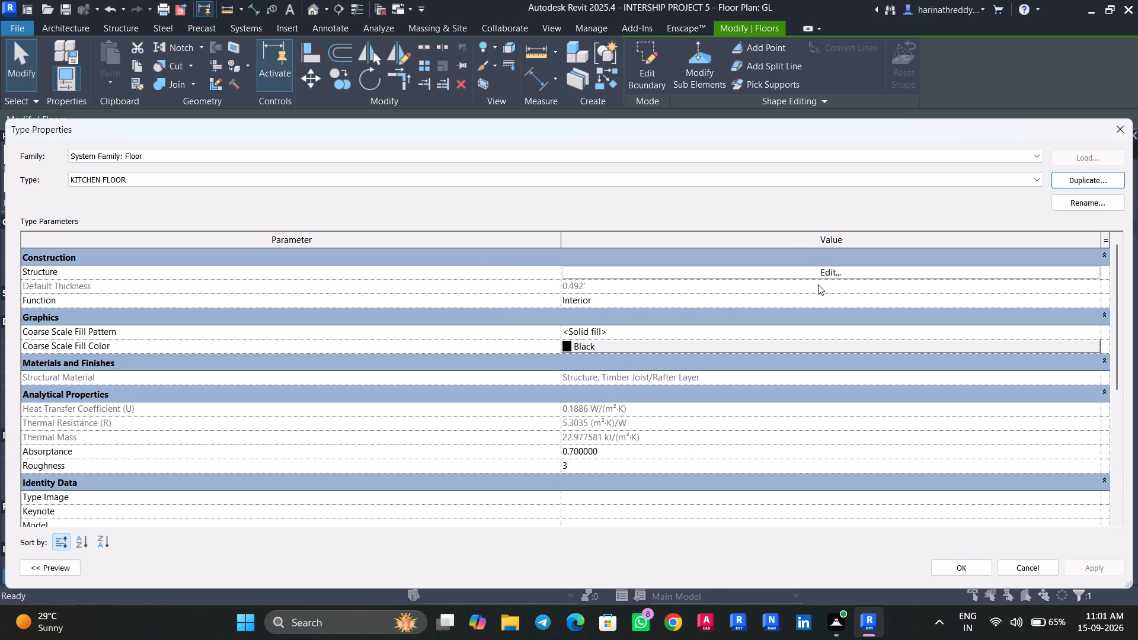
Set the KITCHEN FLOOR structure layer to 128 mm and its finish layer to 22 mm, and apply the type.
{"action": "left_click", "coordinate": [820, 274]}
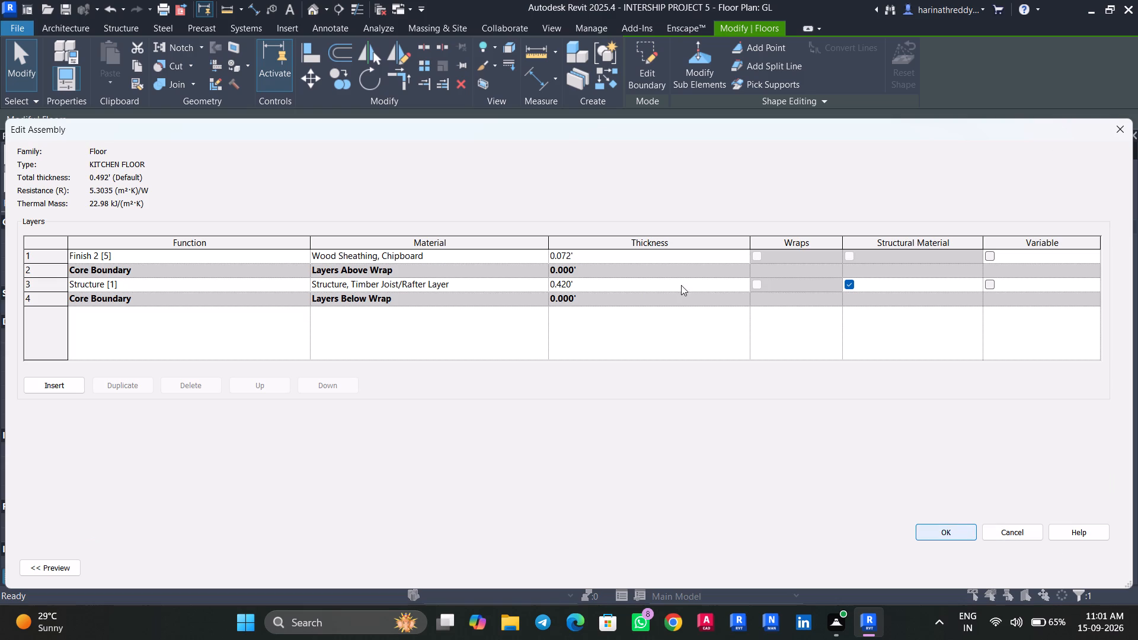
{"action": "left_click", "coordinate": [681, 285]}
{"action": "type", "text": "128MM"}
{"action": "key", "text": "Return"}
{"action": "left_click", "coordinate": [666, 252]}
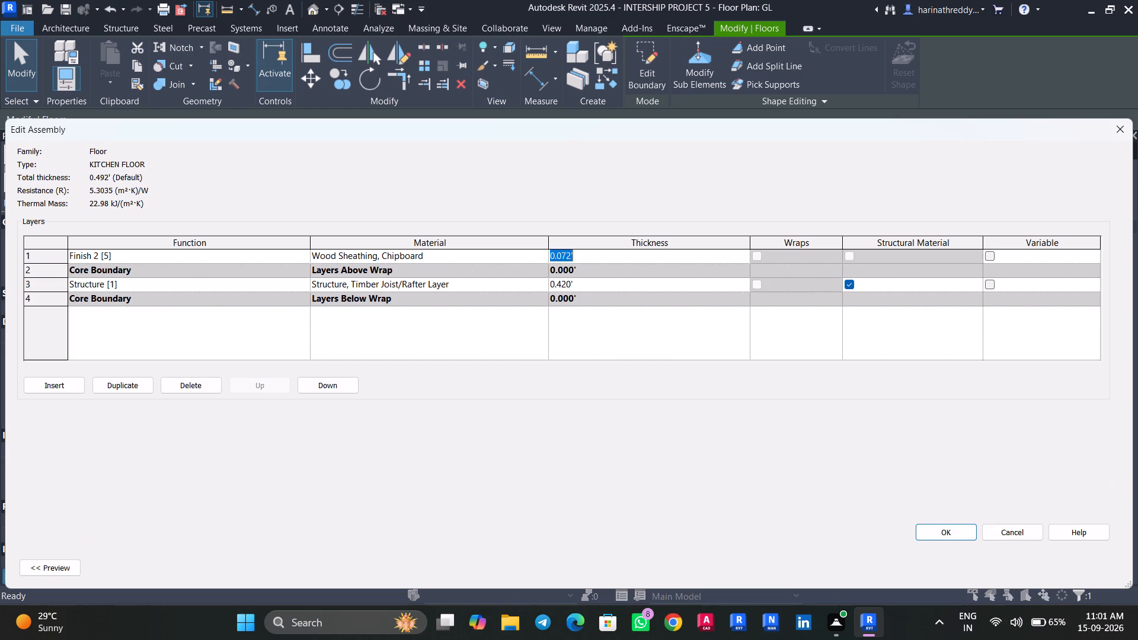
{"action": "type", "text": "22"}
{"action": "type", "text": "MM"}
{"action": "key", "text": "Return"}
{"action": "left_click", "coordinate": [959, 533]}
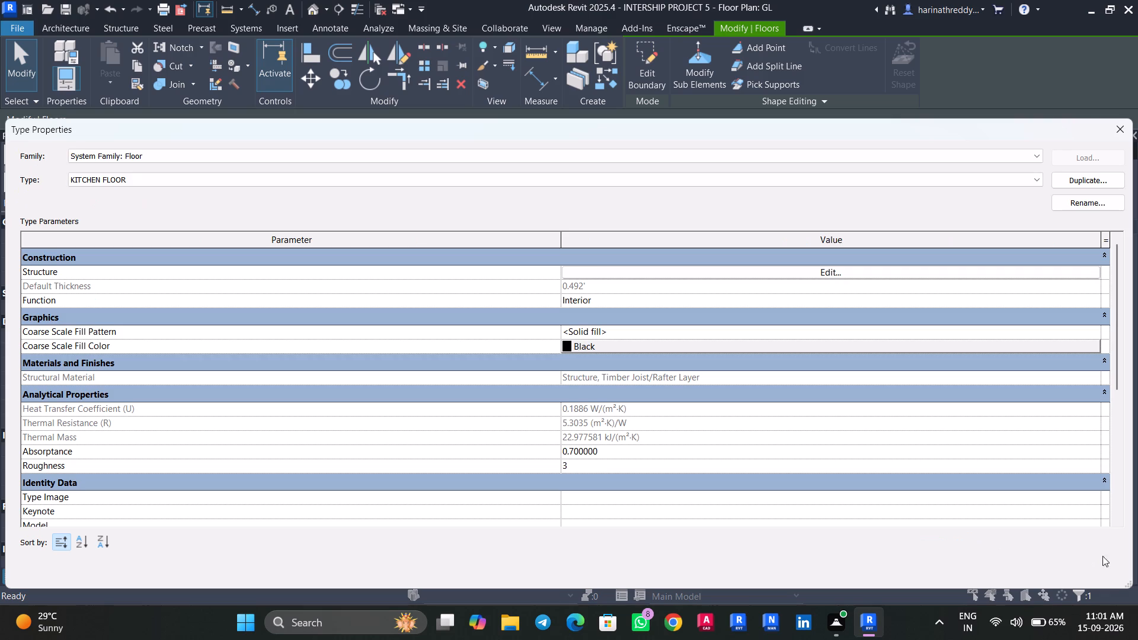
{"action": "left_click", "coordinate": [1108, 568]}
{"action": "left_click", "coordinate": [949, 564]}
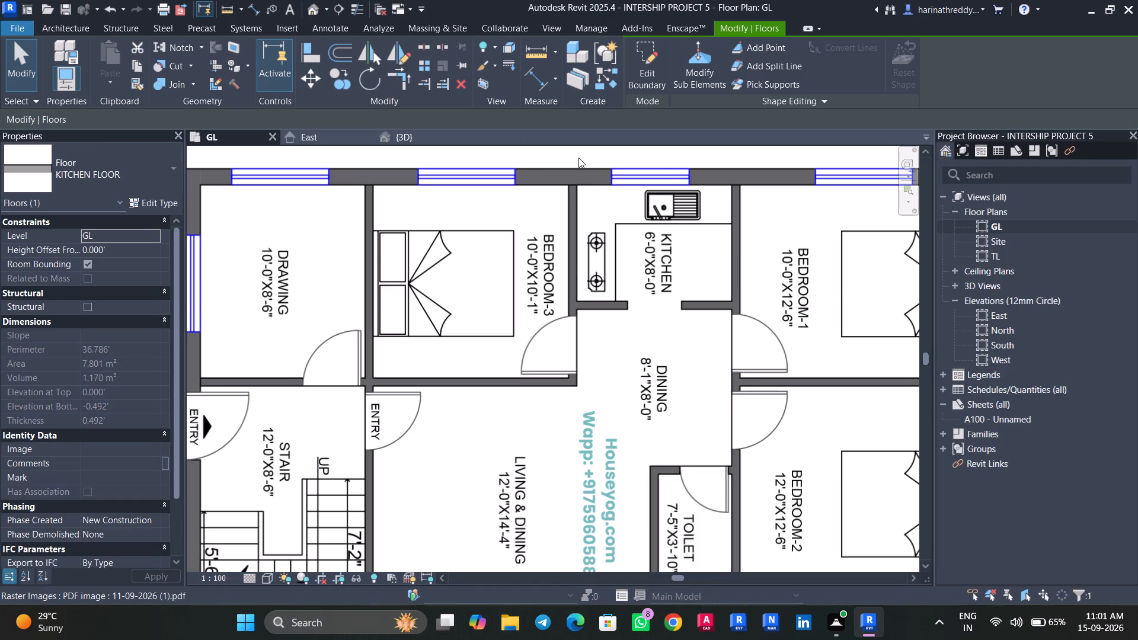
Create a KITCHEN FLOOR floor with a rectangular boundary around the KITCHEN, reaching the dining-side face of its wall.
{"action": "key", "text": "Return"}
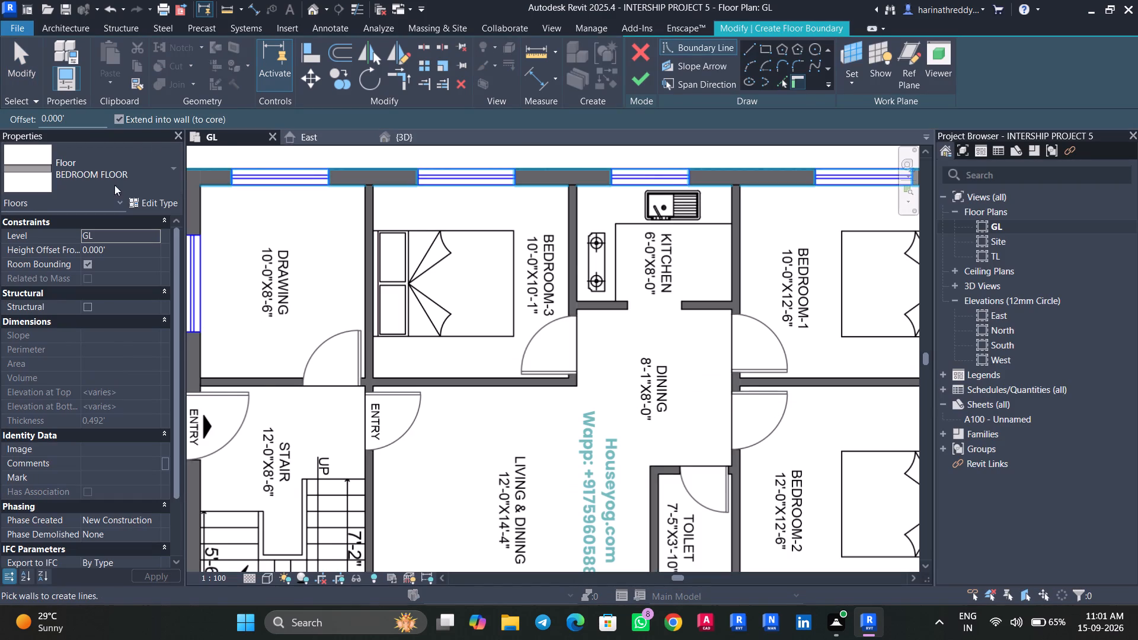
{"action": "left_click", "coordinate": [104, 175]}
{"action": "scroll", "coordinate": [71, 282], "scroll_direction": "up", "scroll_amount": 3}
{"action": "left_click", "coordinate": [75, 405]}
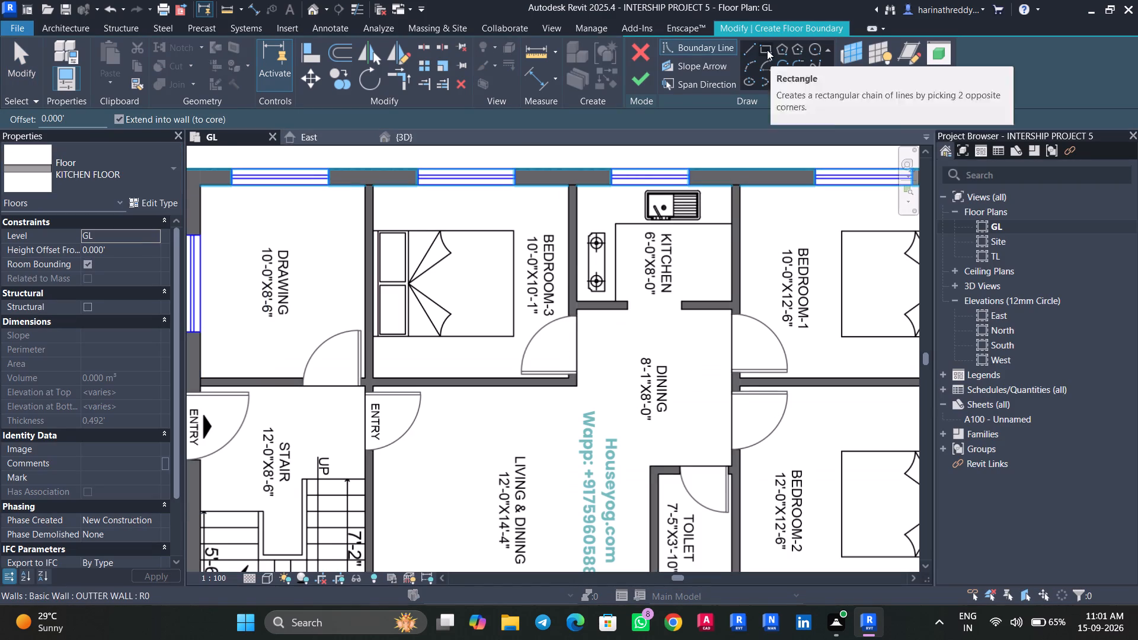
{"action": "left_click", "coordinate": [767, 50]}
{"action": "left_click", "coordinate": [575, 185]}
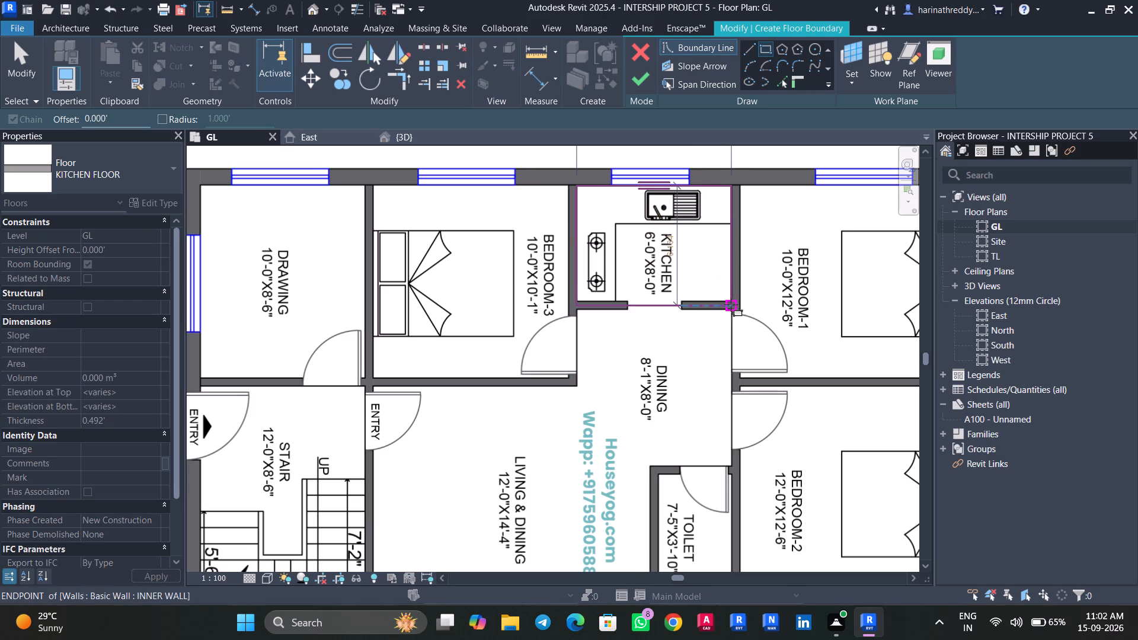
{"action": "left_click", "coordinate": [733, 310]}
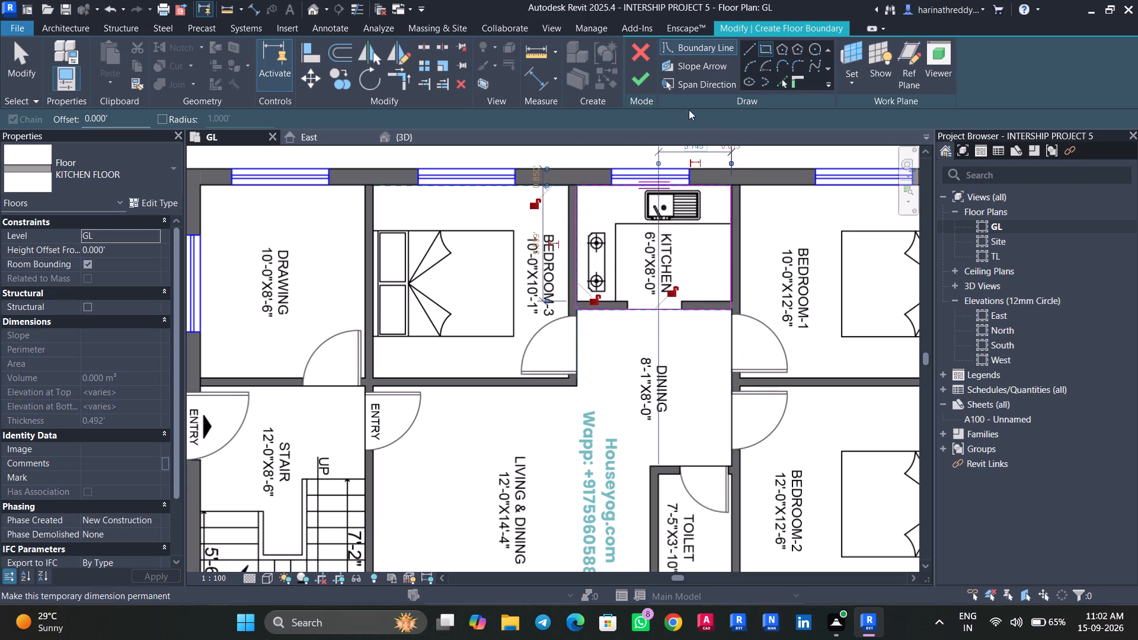
{"action": "left_click", "coordinate": [644, 79]}
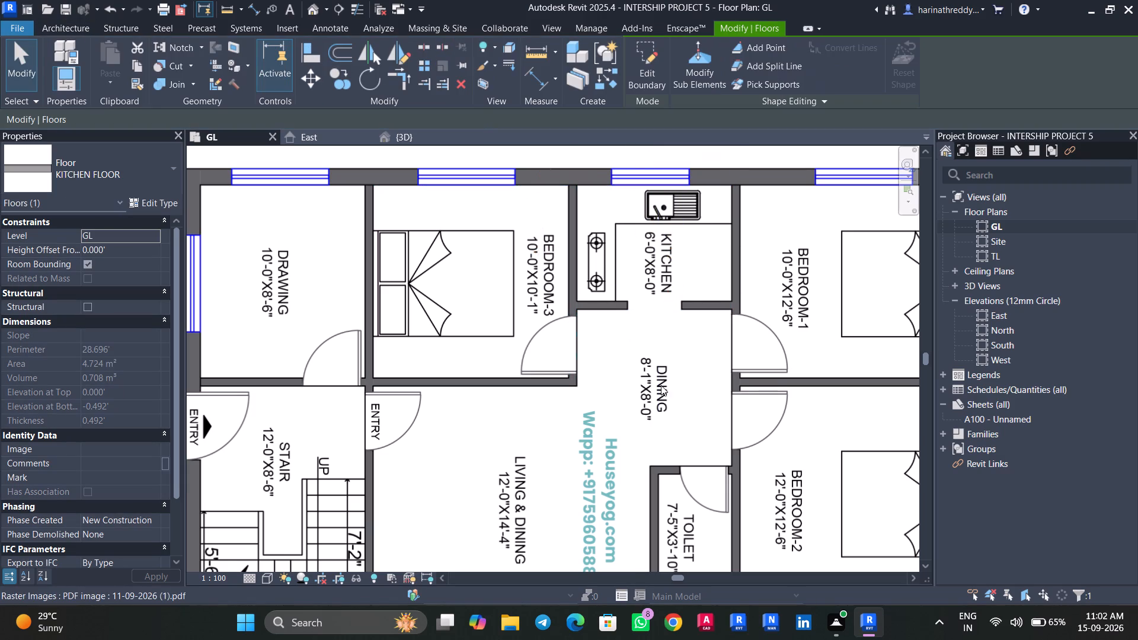
Change the selected kitchen floor's type to BEDROOM FLOOR.
{"action": "middle_click_drag", "start_coordinate": [663, 389], "coordinate": [688, 292]}
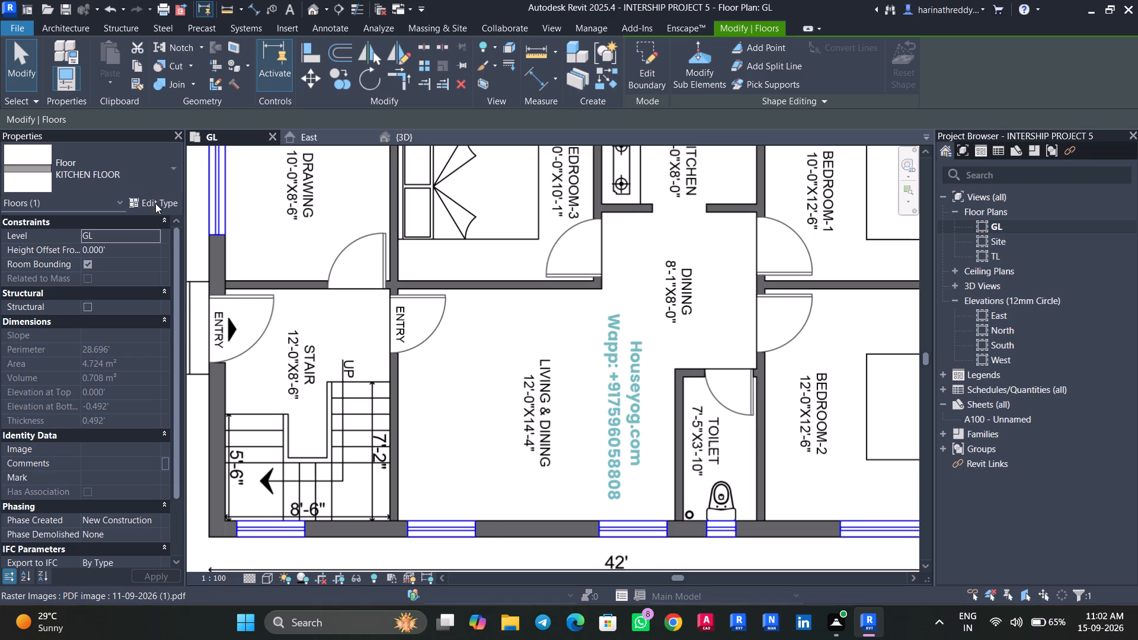
{"action": "scroll", "coordinate": [398, 388], "scroll_direction": "down", "scroll_amount": 3}
{"action": "middle_click_drag", "start_coordinate": [398, 388], "coordinate": [367, 392]}
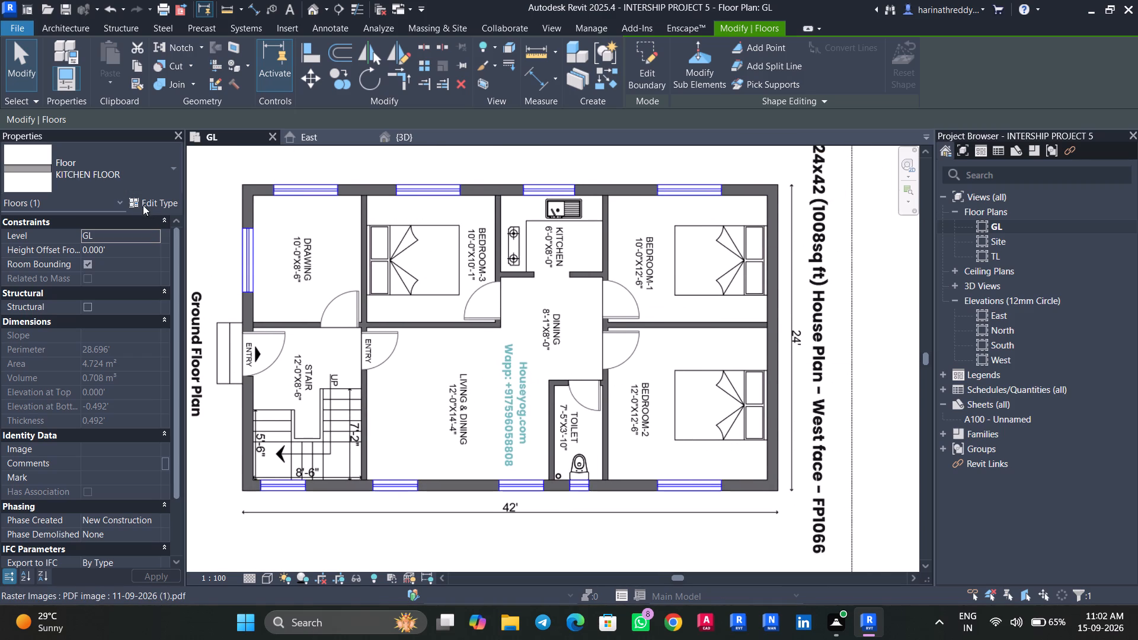
{"action": "left_click", "coordinate": [151, 206]}
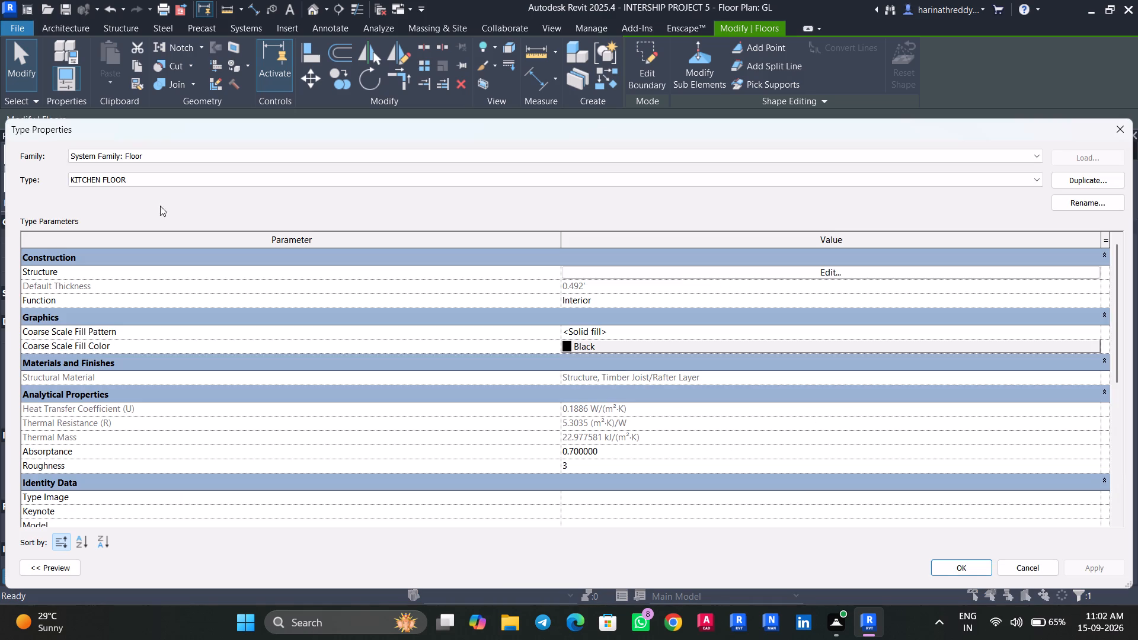
{"action": "left_click", "coordinate": [1112, 133]}
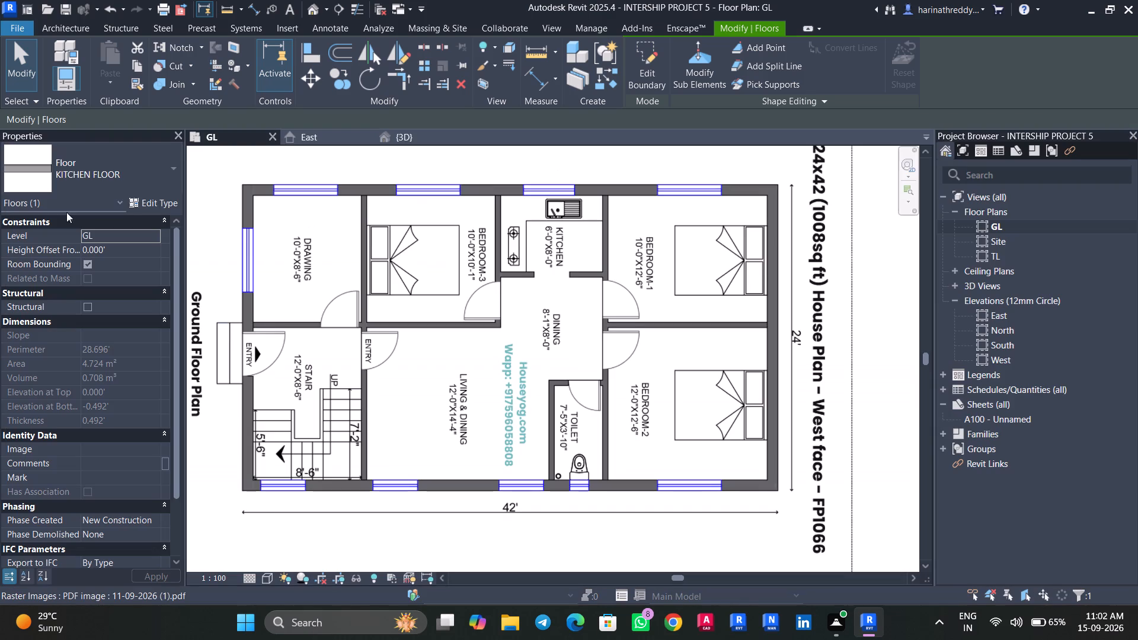
{"action": "left_click", "coordinate": [81, 177]}
{"action": "left_click", "coordinate": [107, 251]}
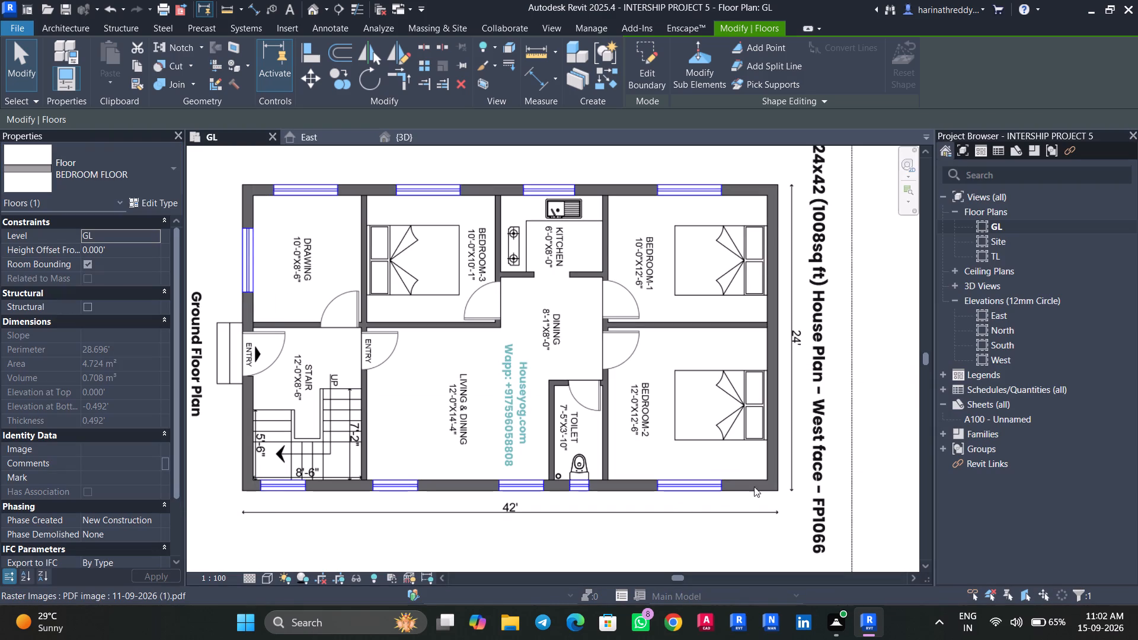
Create a BEDROOM FLOOR floor with a rectangular boundary around BEDROOM-2, reaching the dining-side face of its door wall.
{"action": "key", "text": "Return"}
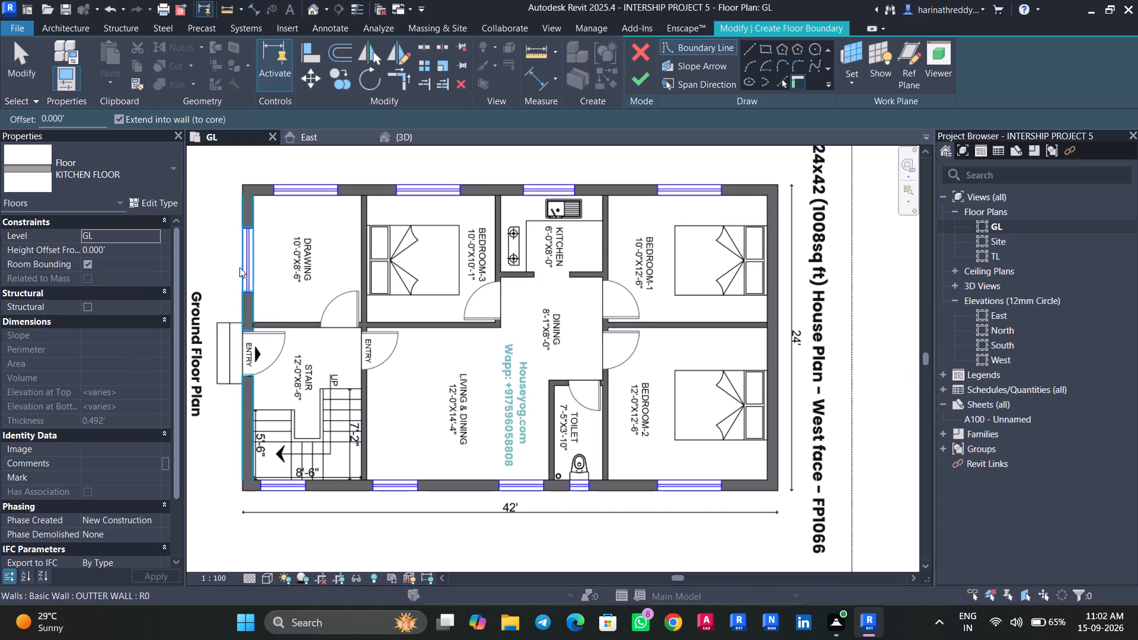
{"action": "left_click", "coordinate": [119, 176]}
{"action": "left_click", "coordinate": [105, 255]}
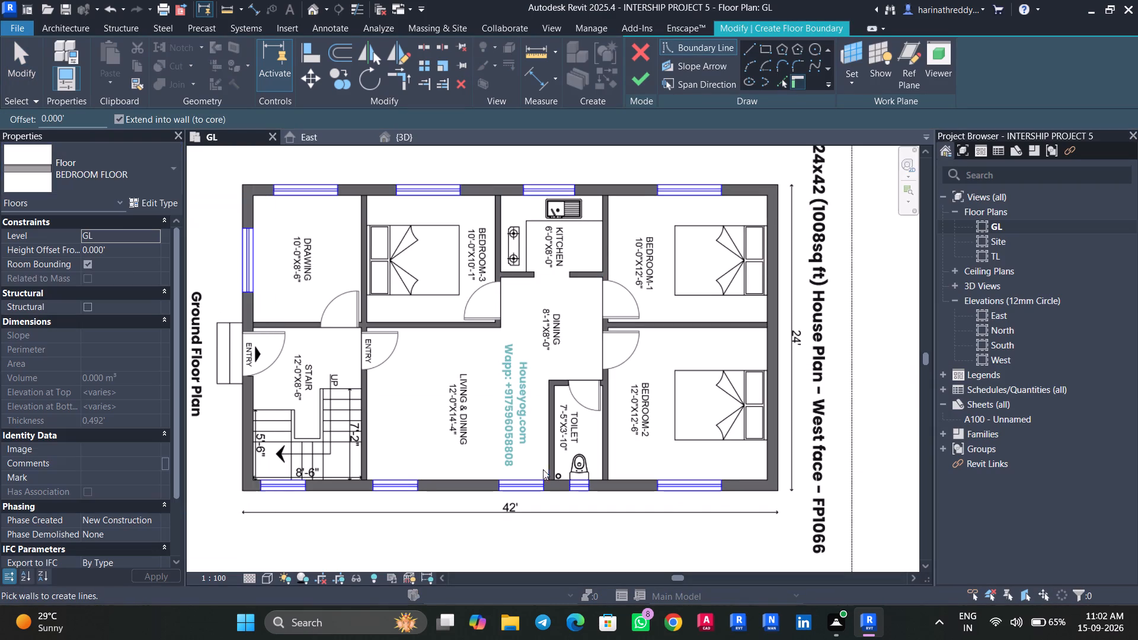
{"action": "left_click", "coordinate": [766, 44]}
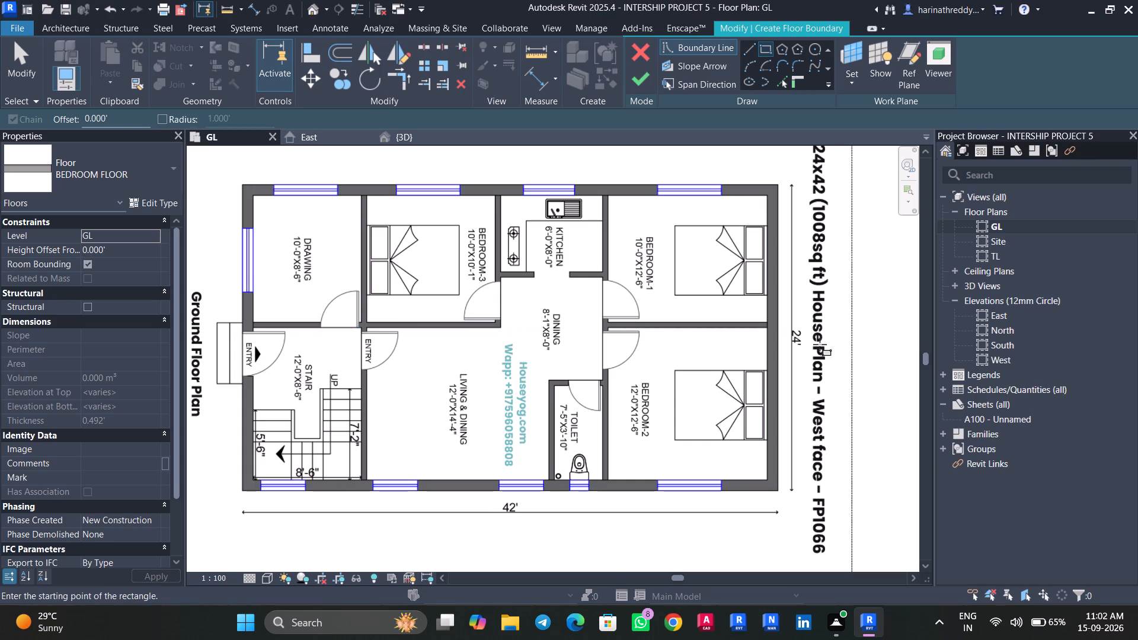
{"action": "left_click", "coordinate": [769, 479]}
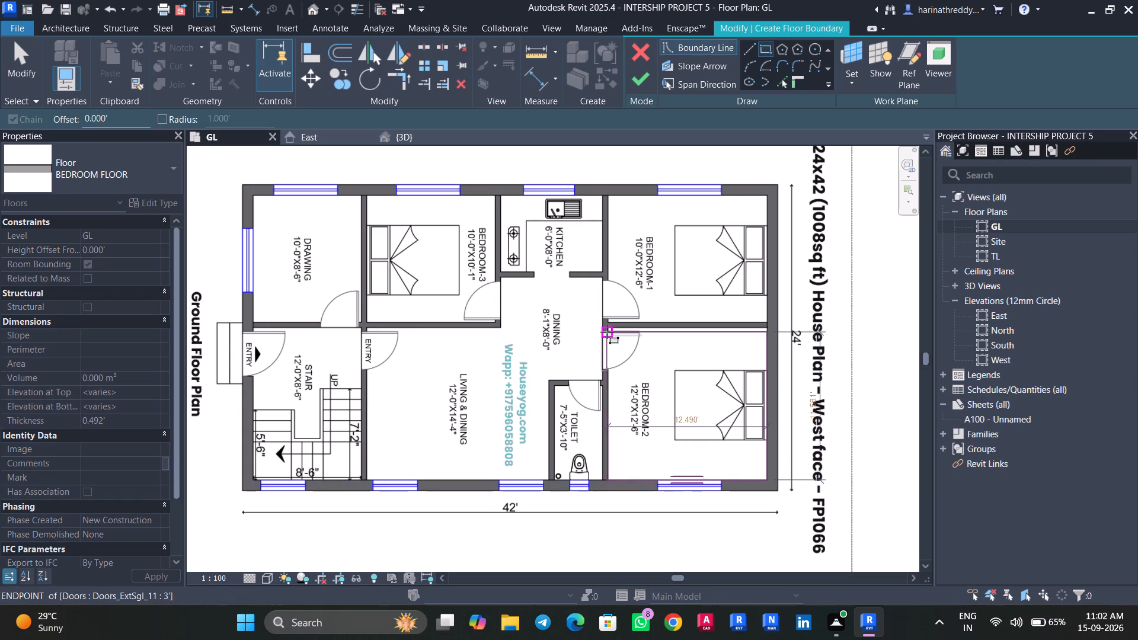
{"action": "scroll", "coordinate": [603, 331], "scroll_direction": "up", "scroll_amount": 9}
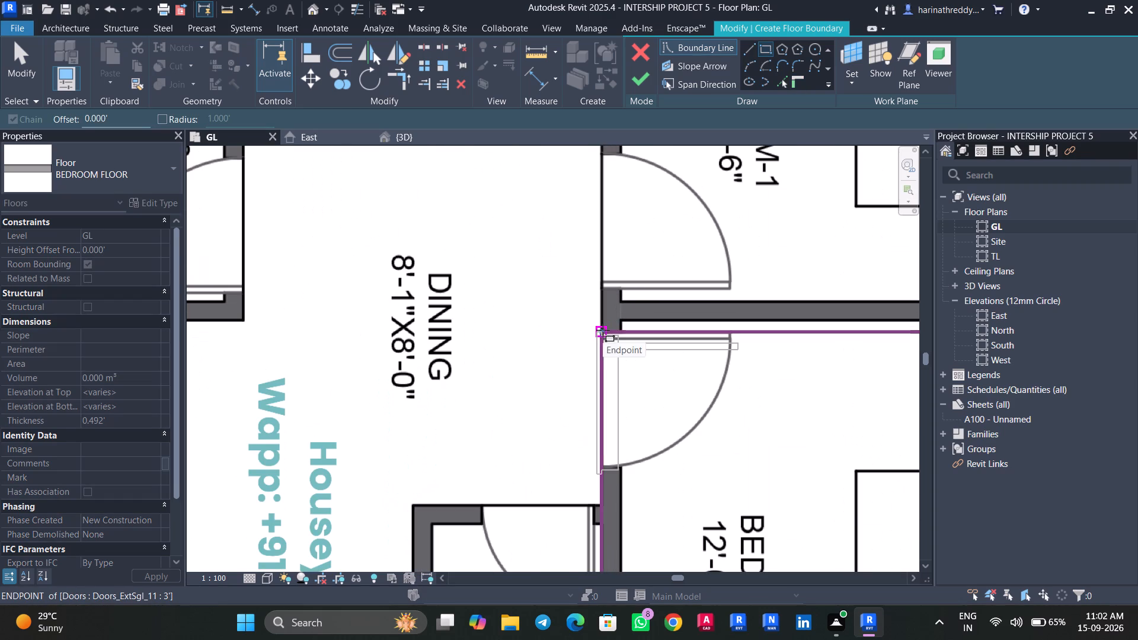
{"action": "left_click", "coordinate": [603, 330]}
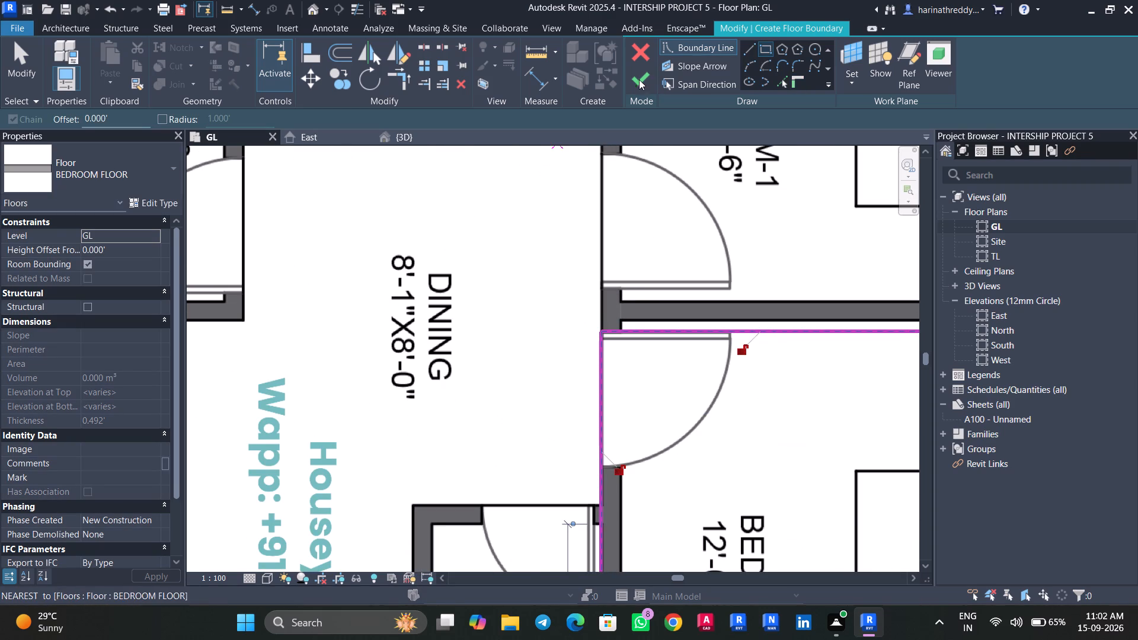
{"action": "left_click", "coordinate": [639, 79]}
Duplicate the BEDROOM FLOOR type as TOILET FLOOR and apply it to the selected BEDROOM-2 floor.
{"action": "scroll", "coordinate": [532, 364], "scroll_direction": "down", "scroll_amount": 6}
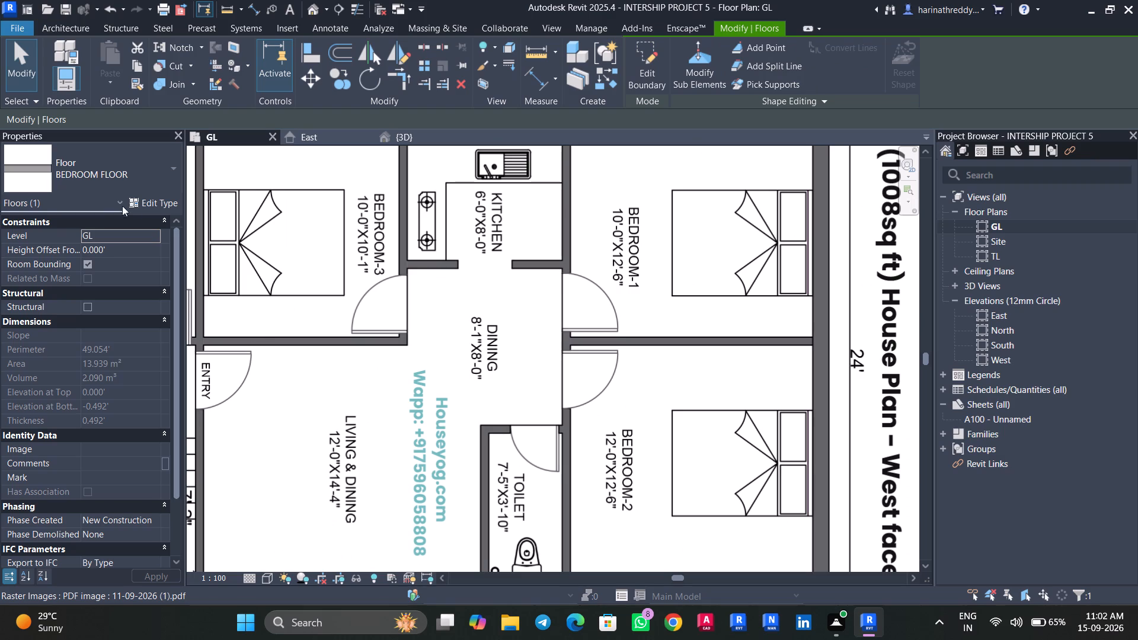
{"action": "left_click", "coordinate": [145, 200]}
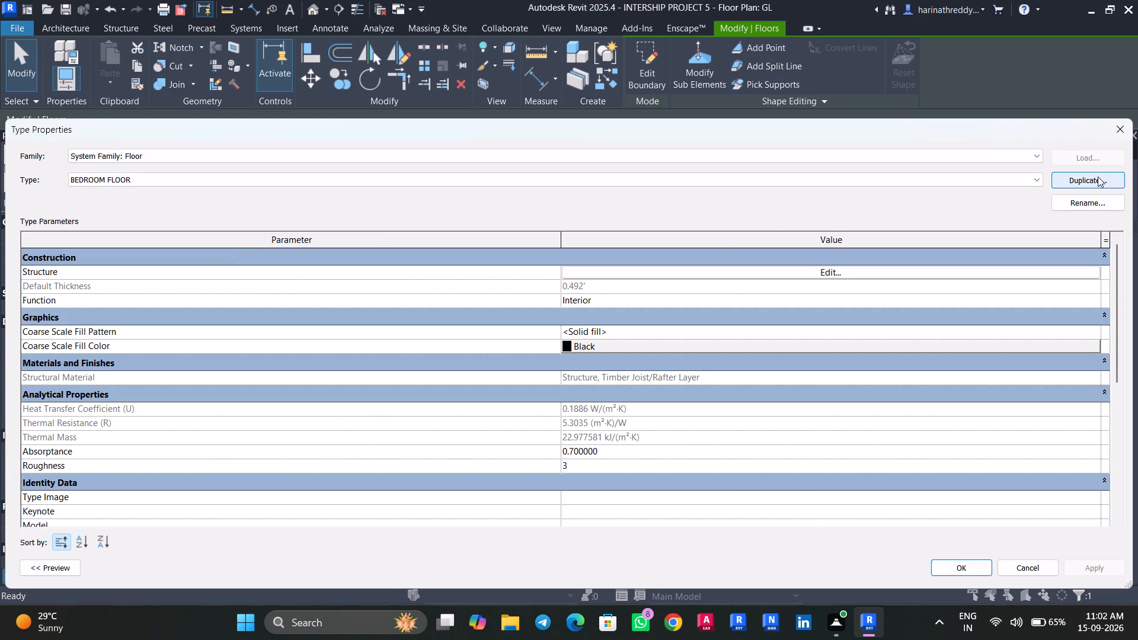
{"action": "left_click", "coordinate": [1098, 177]}
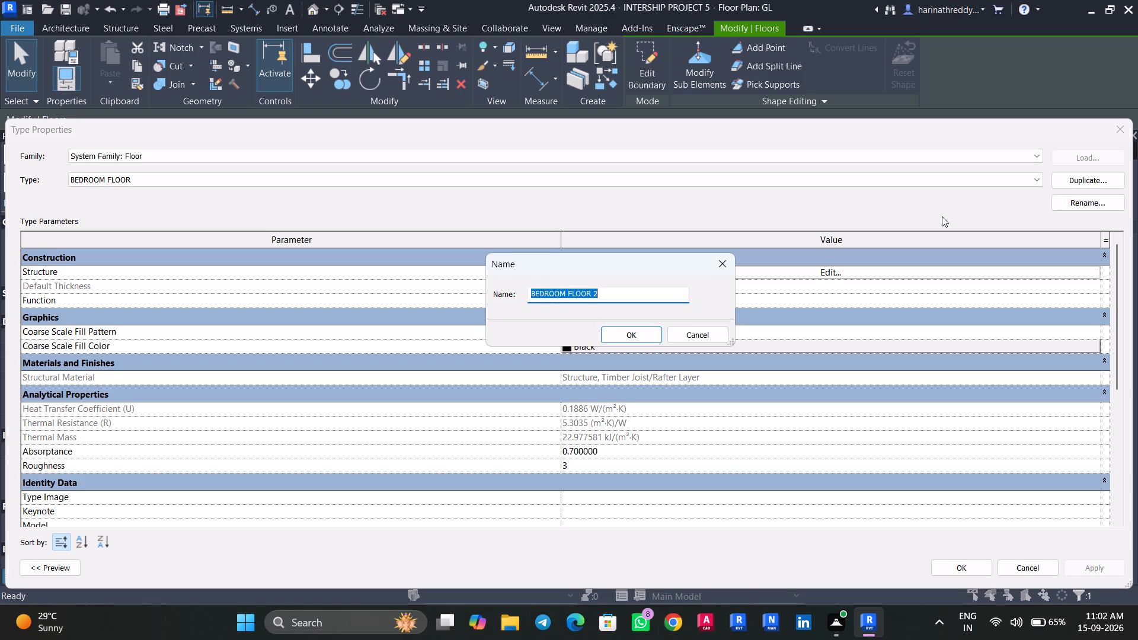
{"action": "type", "text": "TOILET FLOOR"}
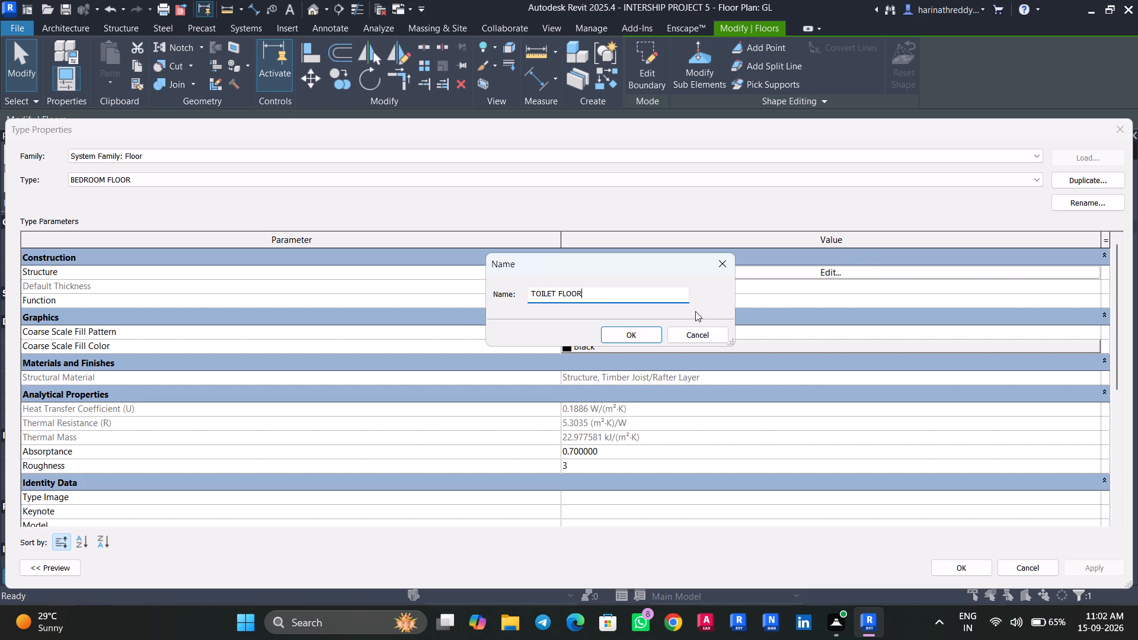
{"action": "left_click", "coordinate": [643, 337]}
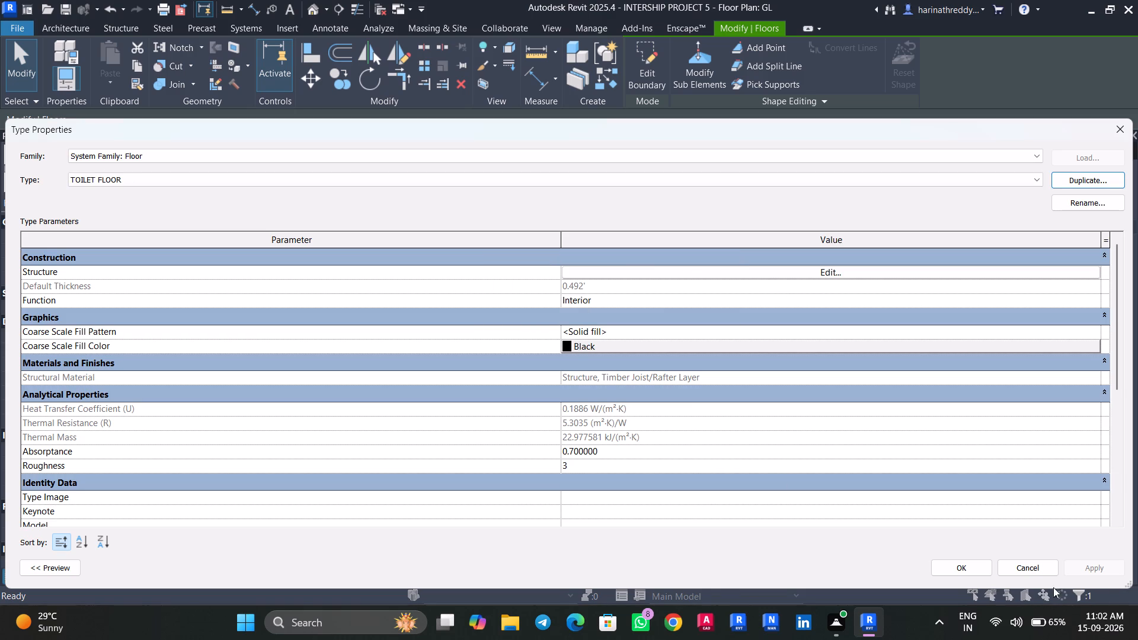
{"action": "left_click", "coordinate": [954, 570]}
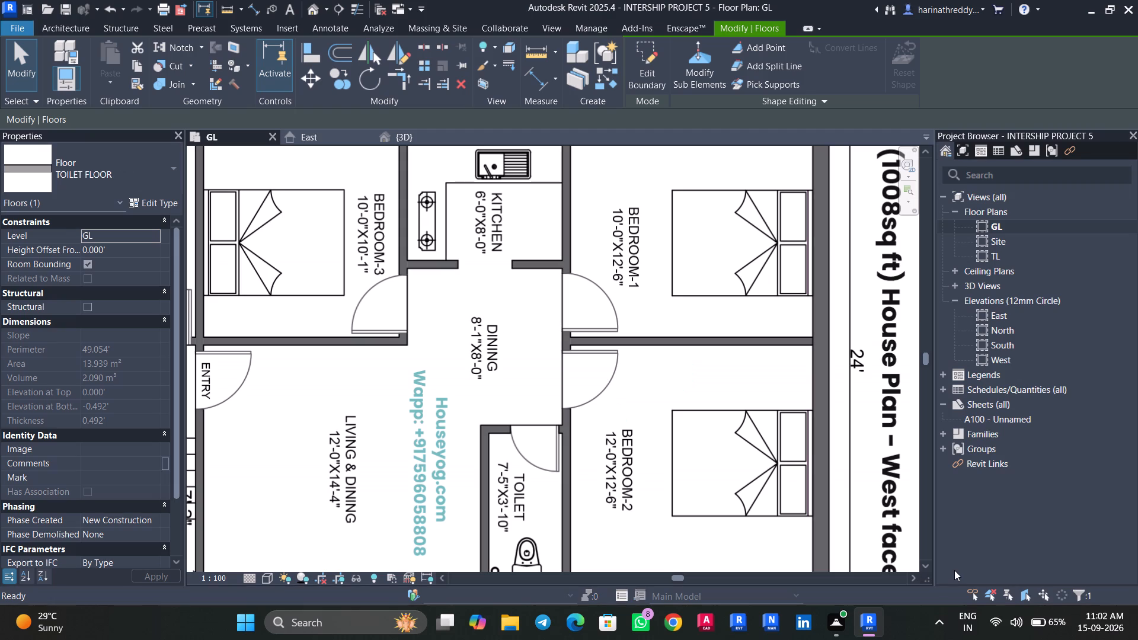
Create a TOILET FLOOR floor with a rectangular boundary around the TOILET, reaching the living- and dining-side faces of its walls.
{"action": "middle_click_drag", "start_coordinate": [591, 449], "coordinate": [612, 299]}
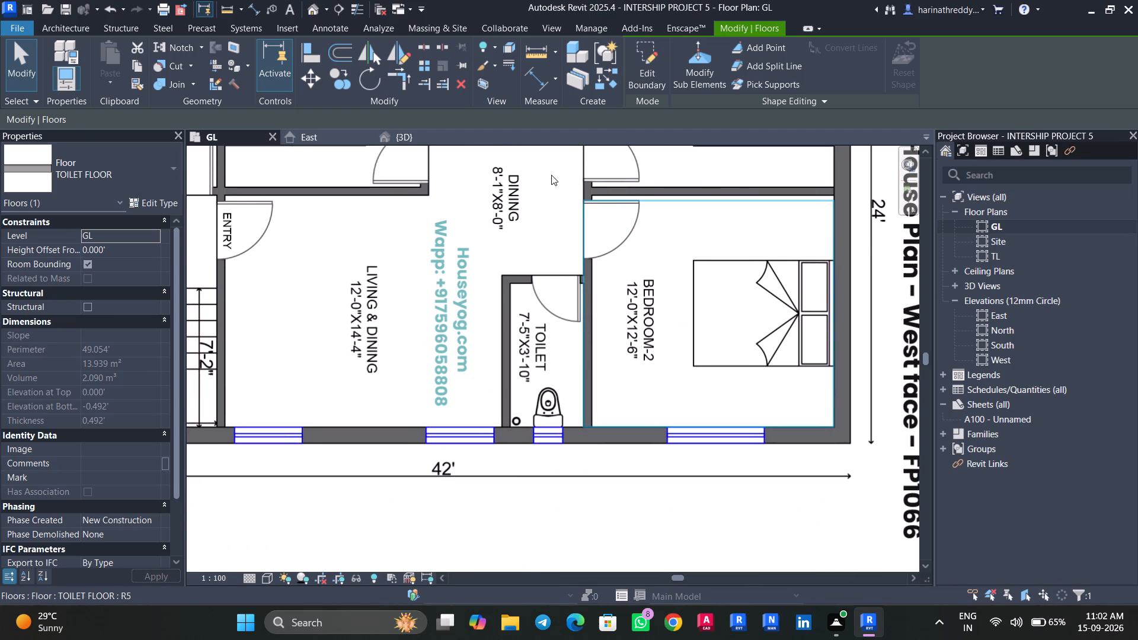
{"action": "key", "text": "Return"}
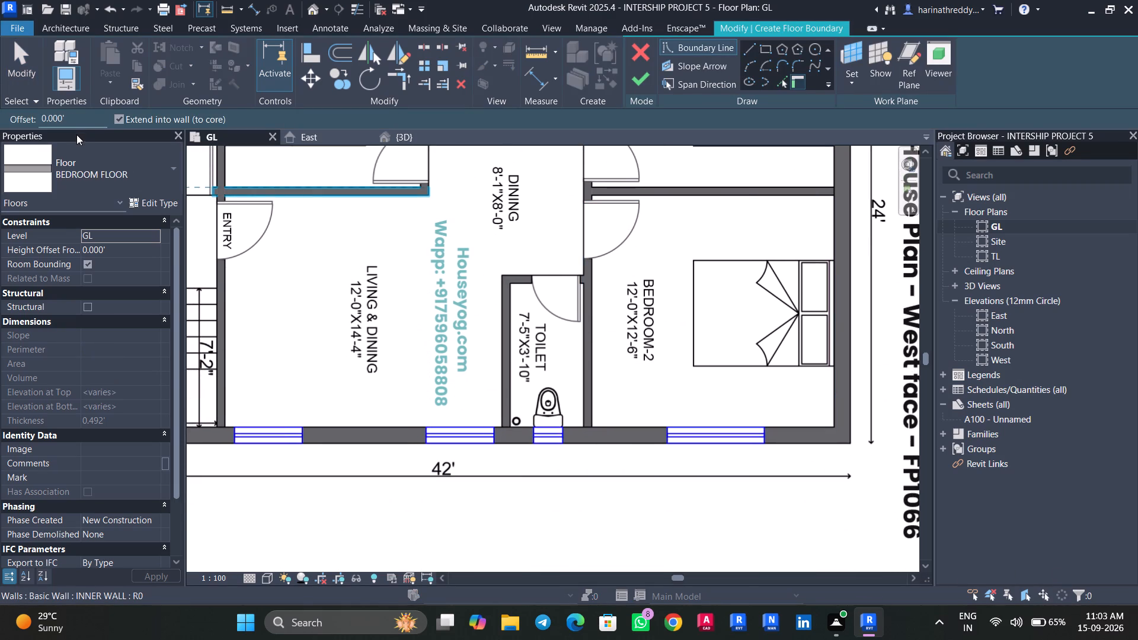
{"action": "left_click", "coordinate": [76, 135]}
{"action": "left_click", "coordinate": [86, 177]}
{"action": "scroll", "coordinate": [97, 321], "scroll_direction": "up", "scroll_amount": 2}
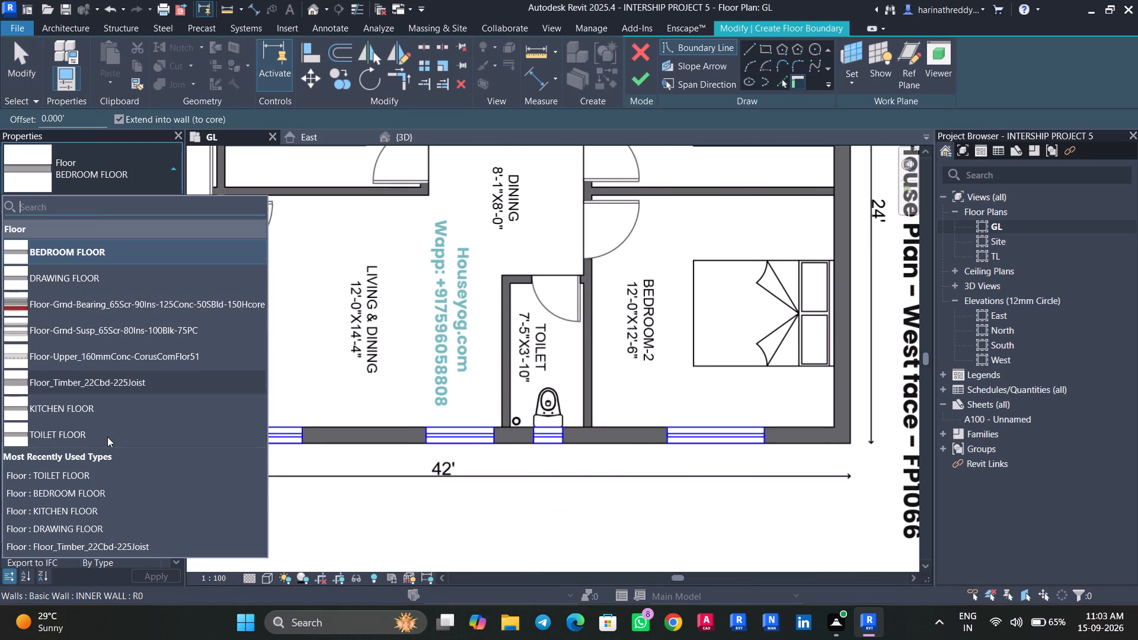
{"action": "left_click", "coordinate": [102, 436]}
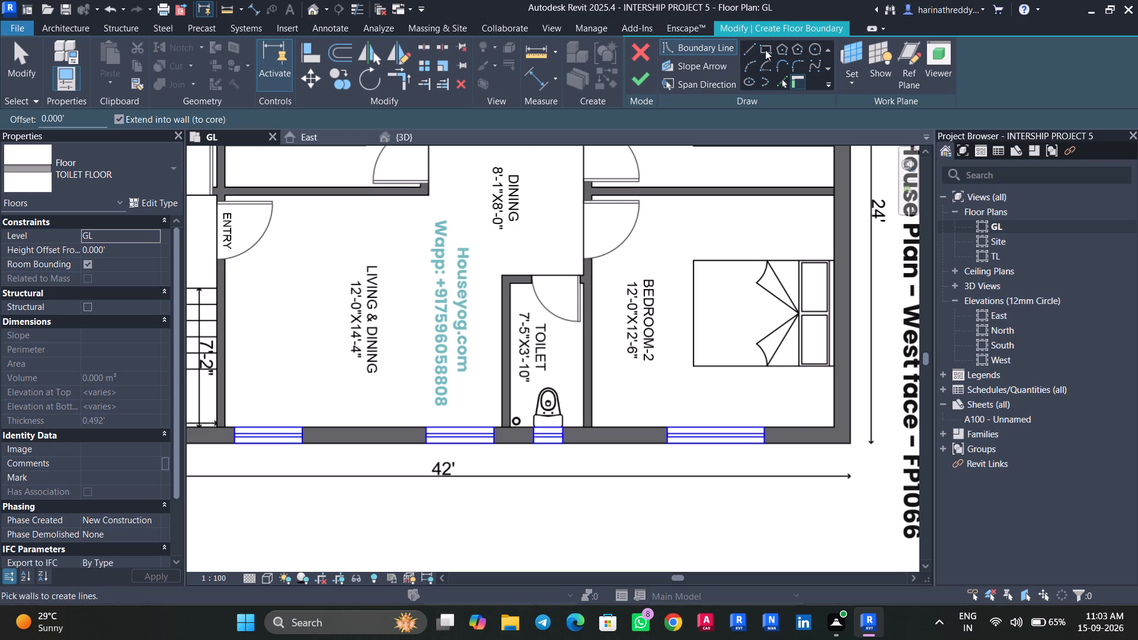
{"action": "left_click", "coordinate": [765, 50]}
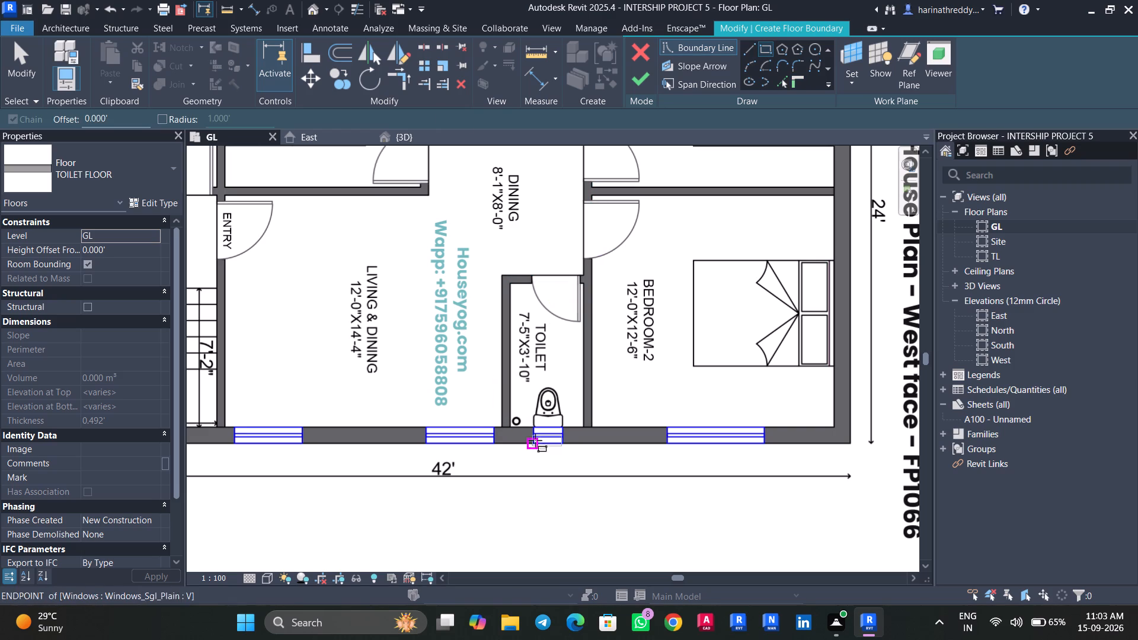
{"action": "left_click", "coordinate": [583, 428]}
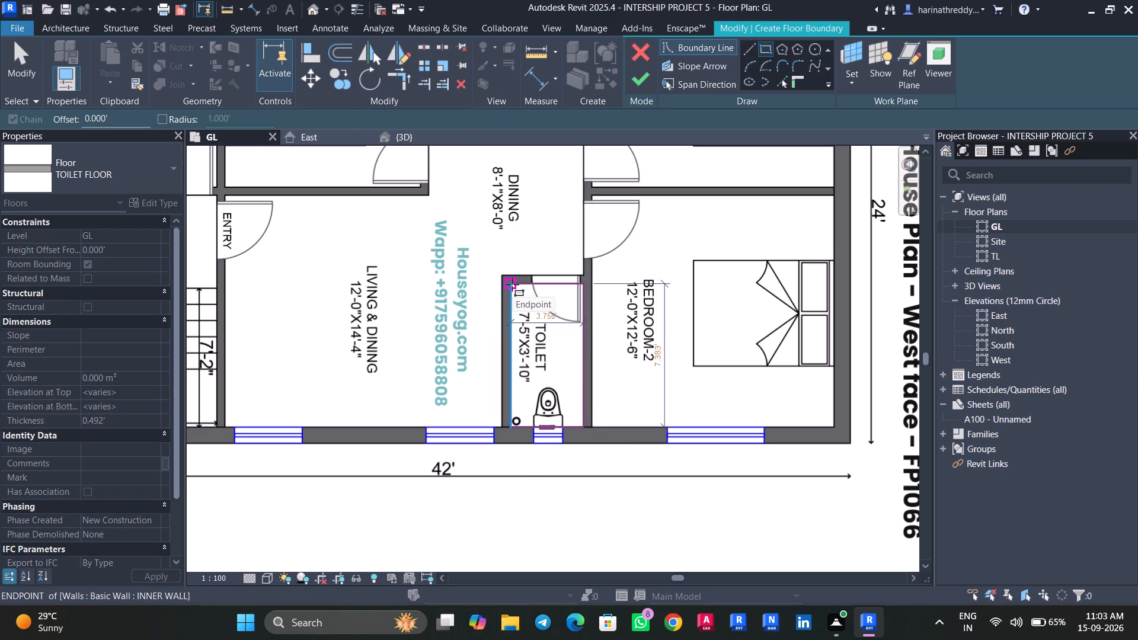
{"action": "left_click", "coordinate": [501, 277]}
{"action": "left_click", "coordinate": [638, 87]}
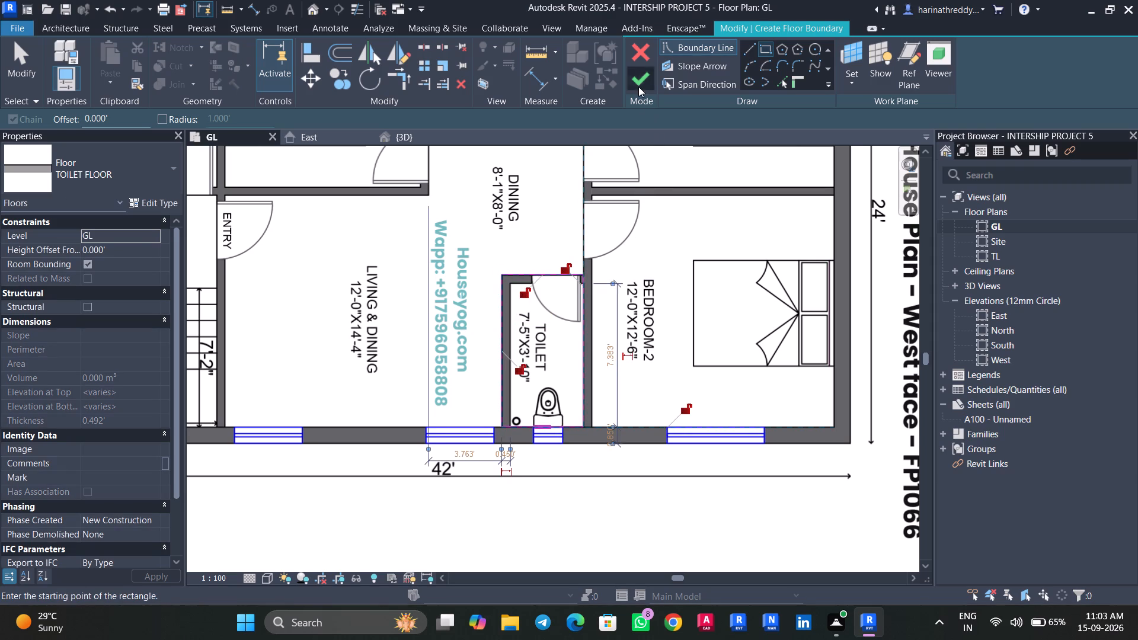
{"action": "middle_click_drag", "start_coordinate": [488, 209], "coordinate": [505, 340]}
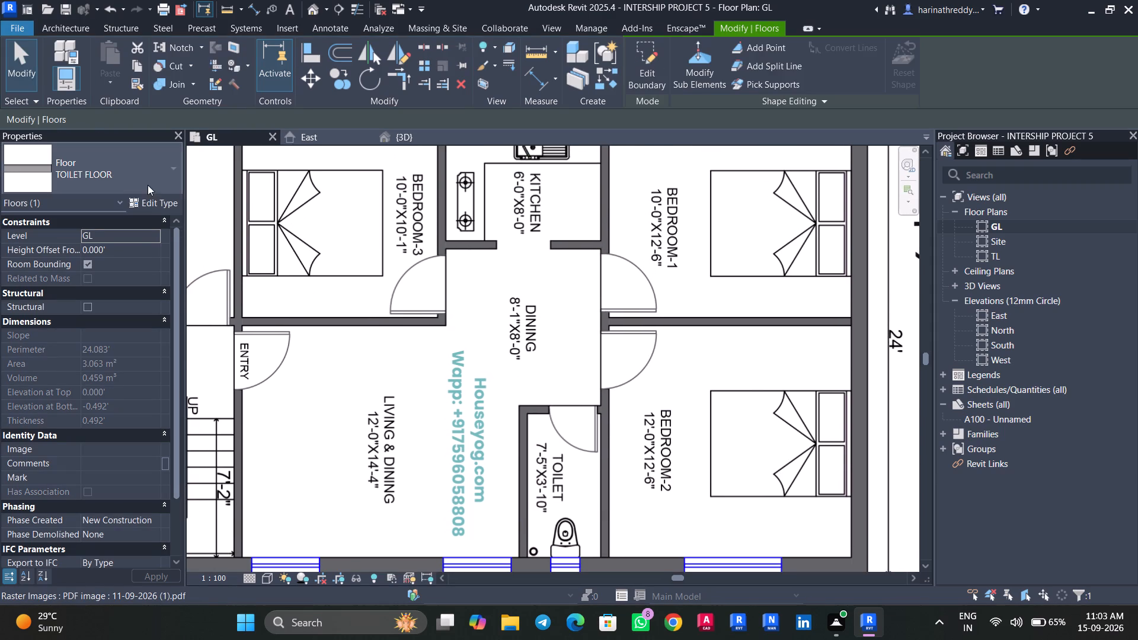
Duplicate the TOILET FLOOR type as DINING FLOOR and apply it to the selected TOILET floor.
{"action": "left_click", "coordinate": [144, 207]}
{"action": "left_click", "coordinate": [1113, 184]}
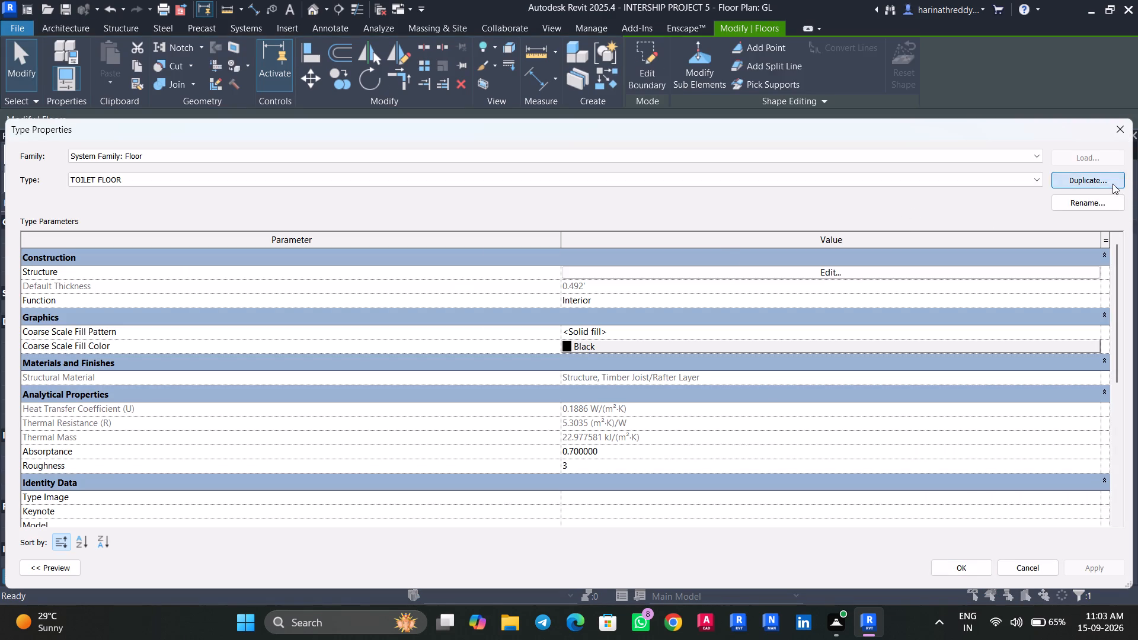
{"action": "type", "text": "DINING FLOOR"}
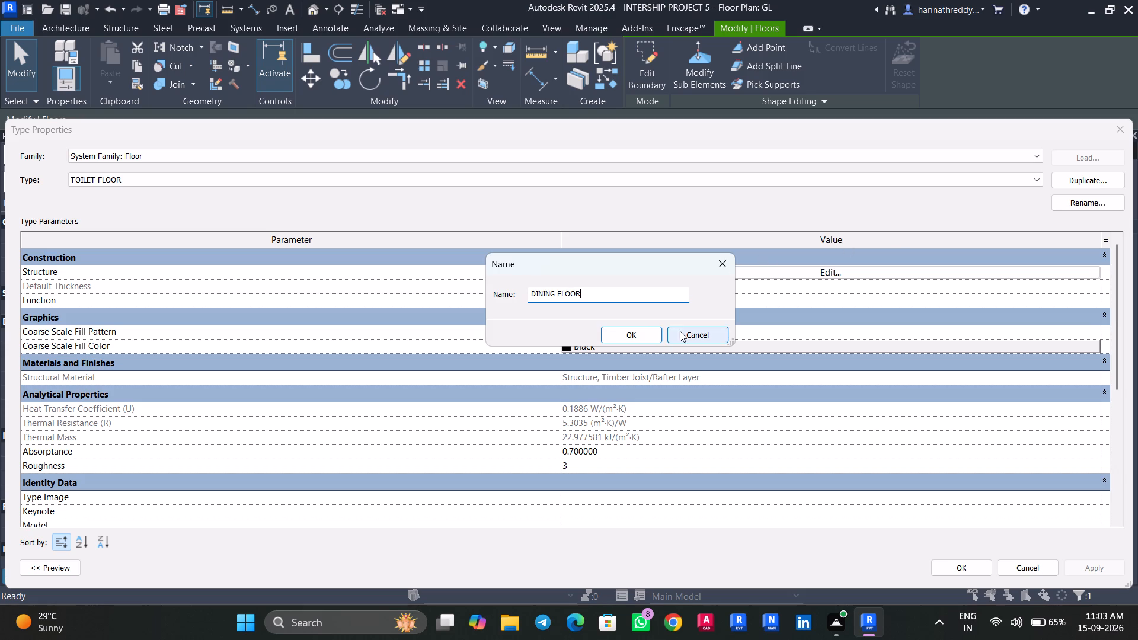
{"action": "left_click", "coordinate": [638, 336]}
{"action": "left_click", "coordinate": [973, 568]}
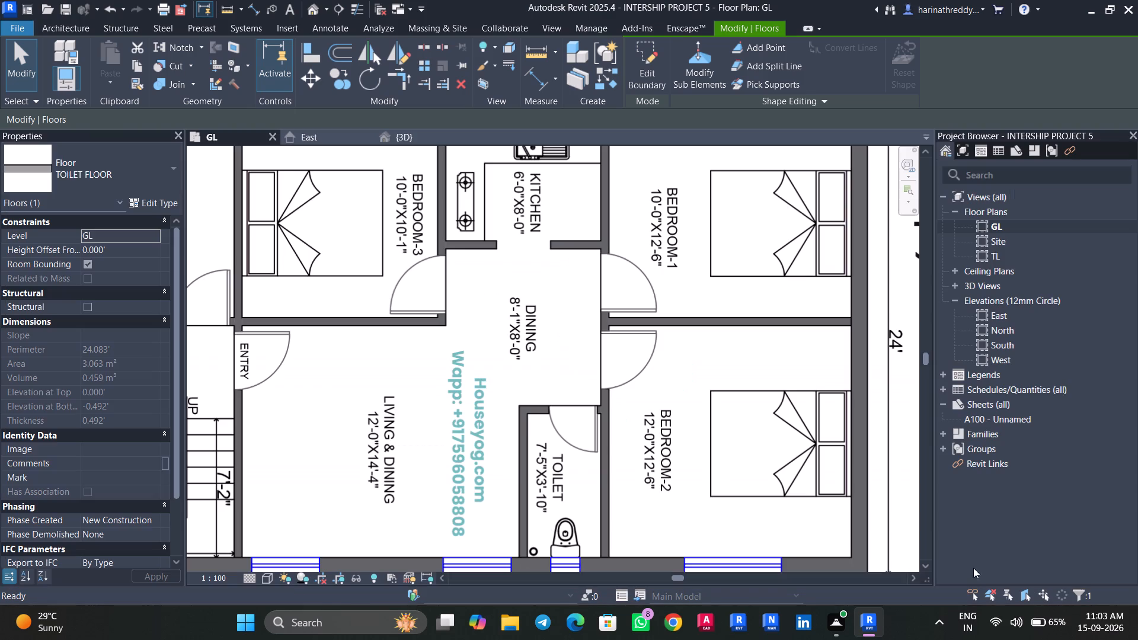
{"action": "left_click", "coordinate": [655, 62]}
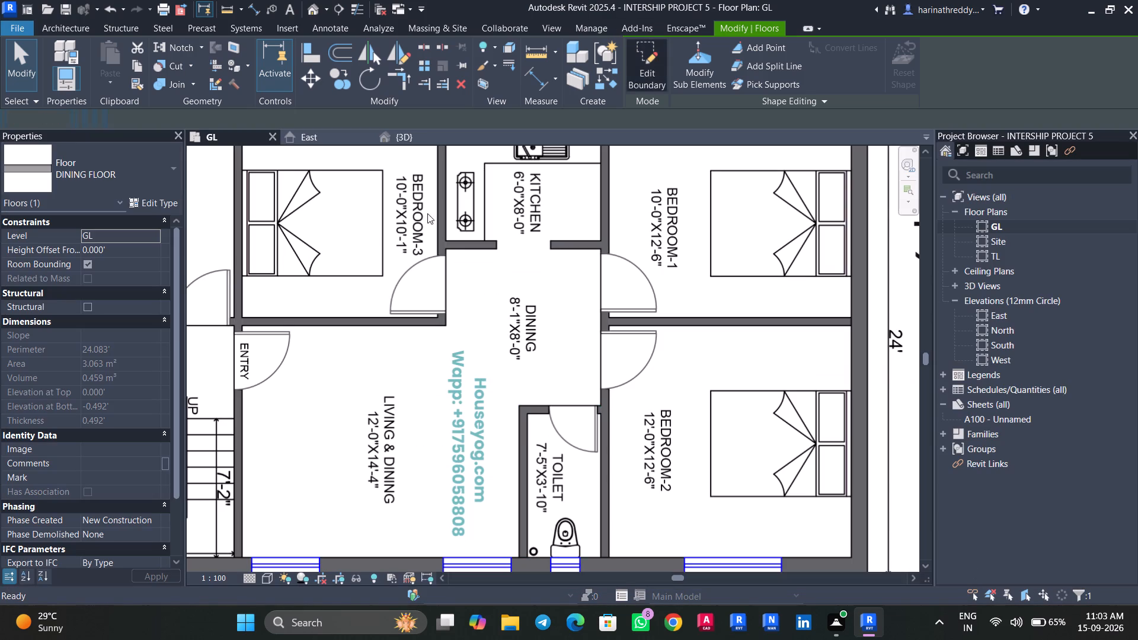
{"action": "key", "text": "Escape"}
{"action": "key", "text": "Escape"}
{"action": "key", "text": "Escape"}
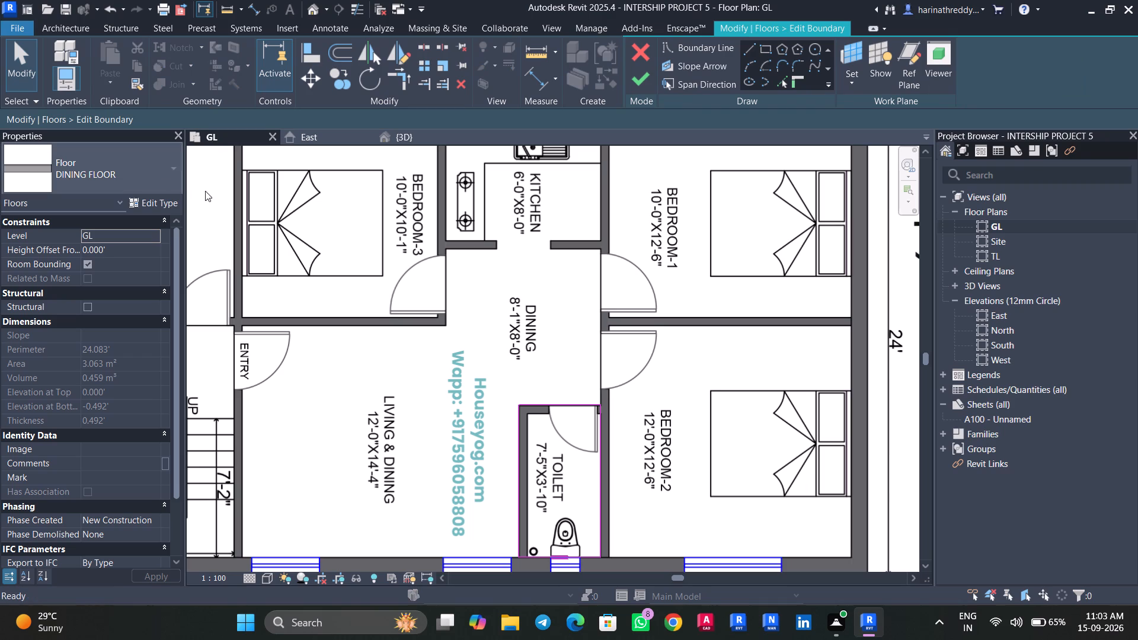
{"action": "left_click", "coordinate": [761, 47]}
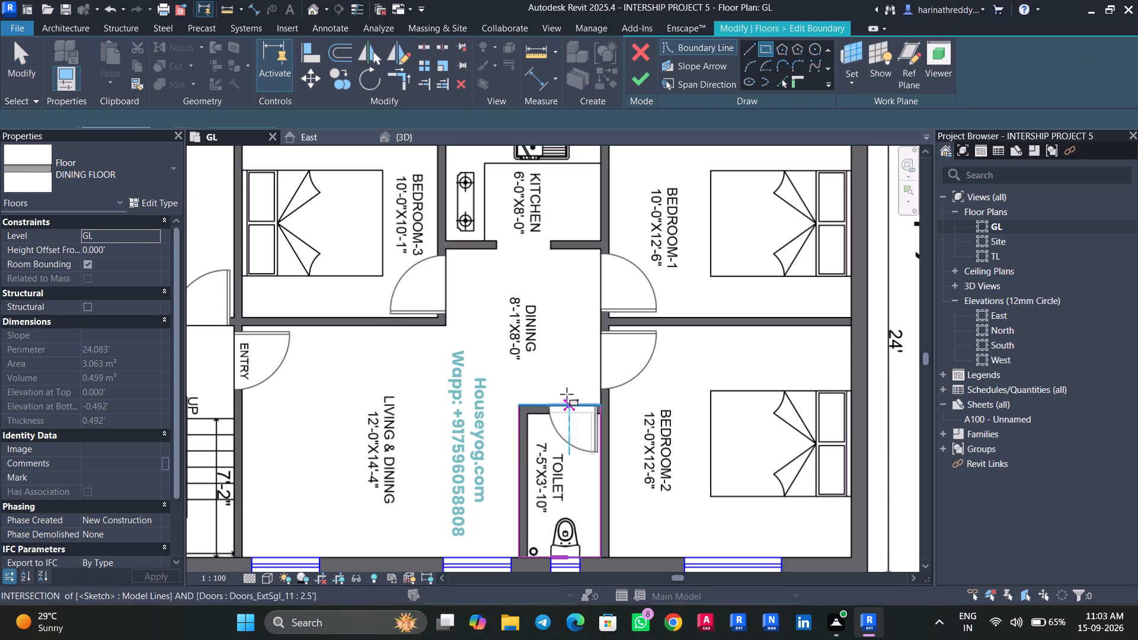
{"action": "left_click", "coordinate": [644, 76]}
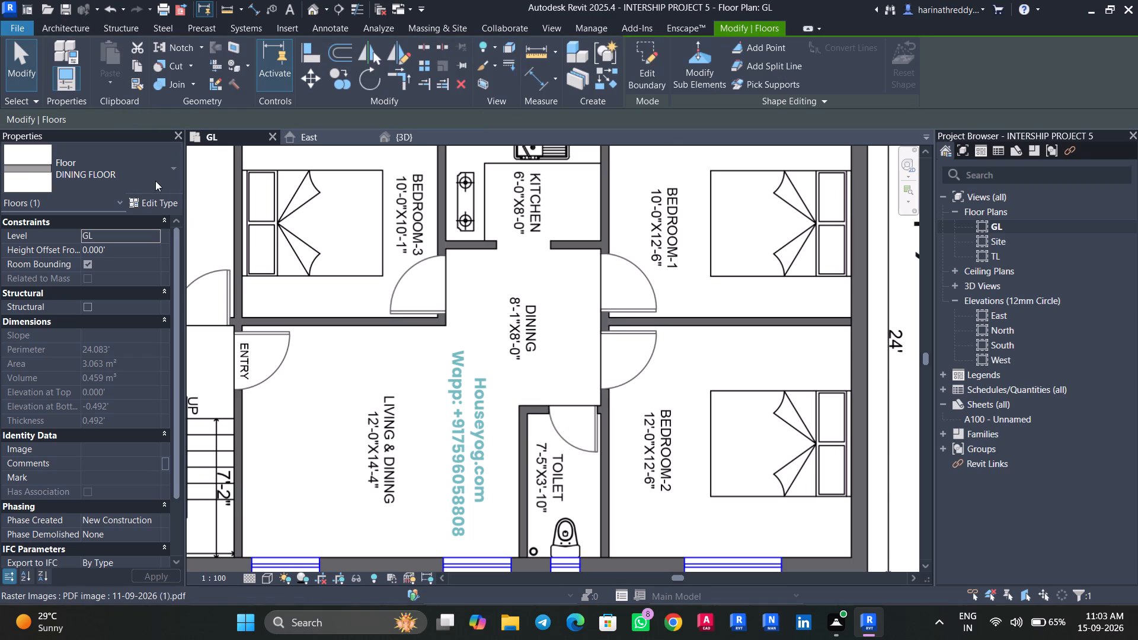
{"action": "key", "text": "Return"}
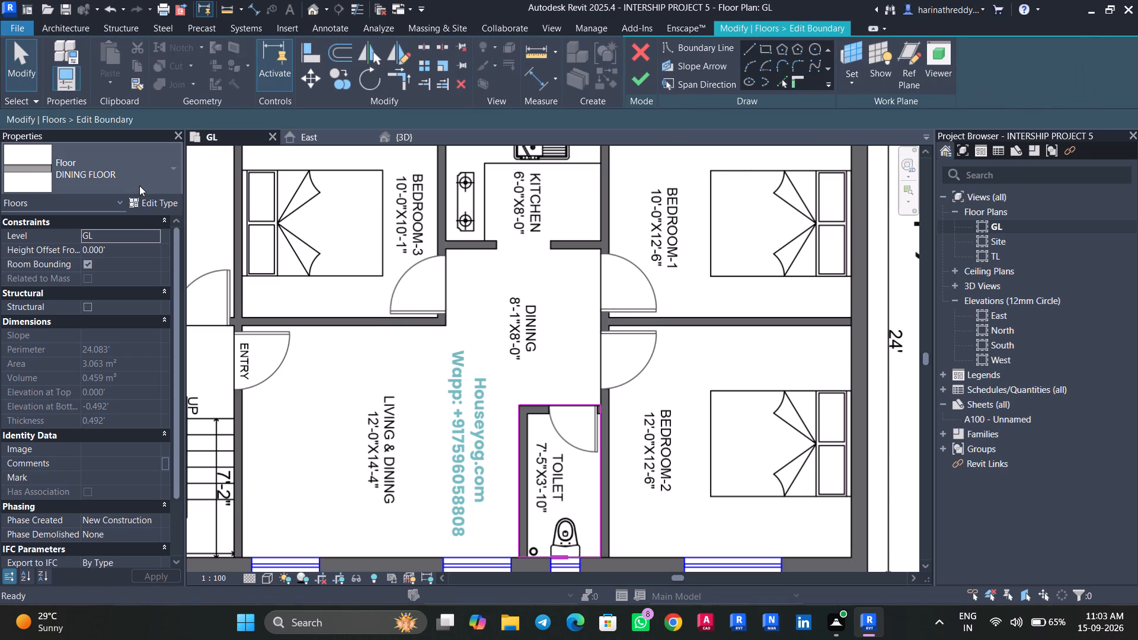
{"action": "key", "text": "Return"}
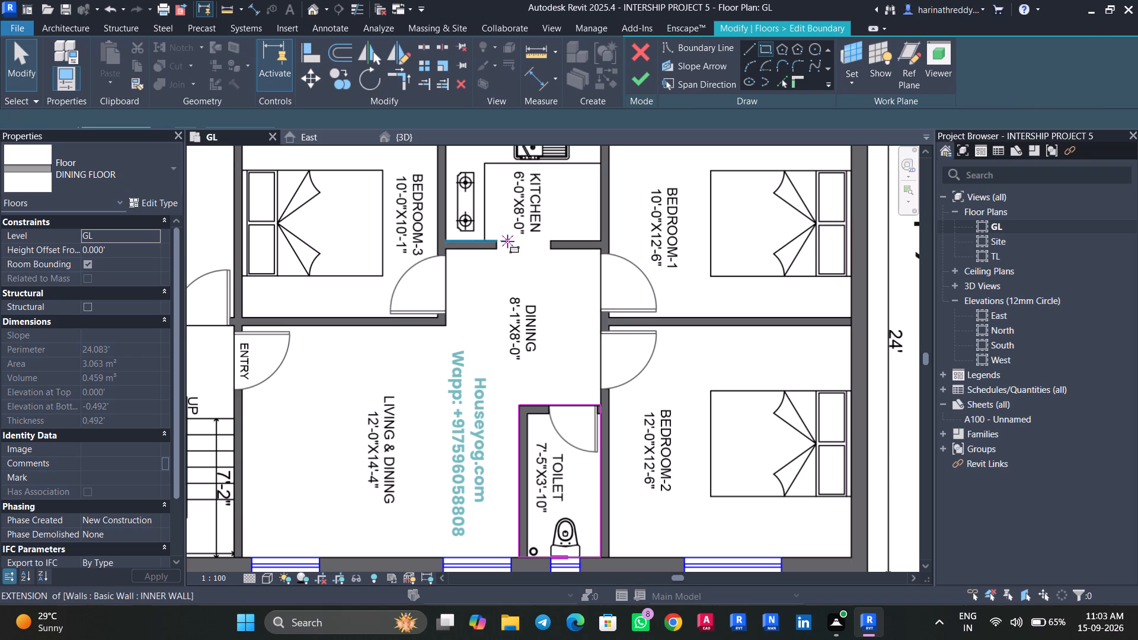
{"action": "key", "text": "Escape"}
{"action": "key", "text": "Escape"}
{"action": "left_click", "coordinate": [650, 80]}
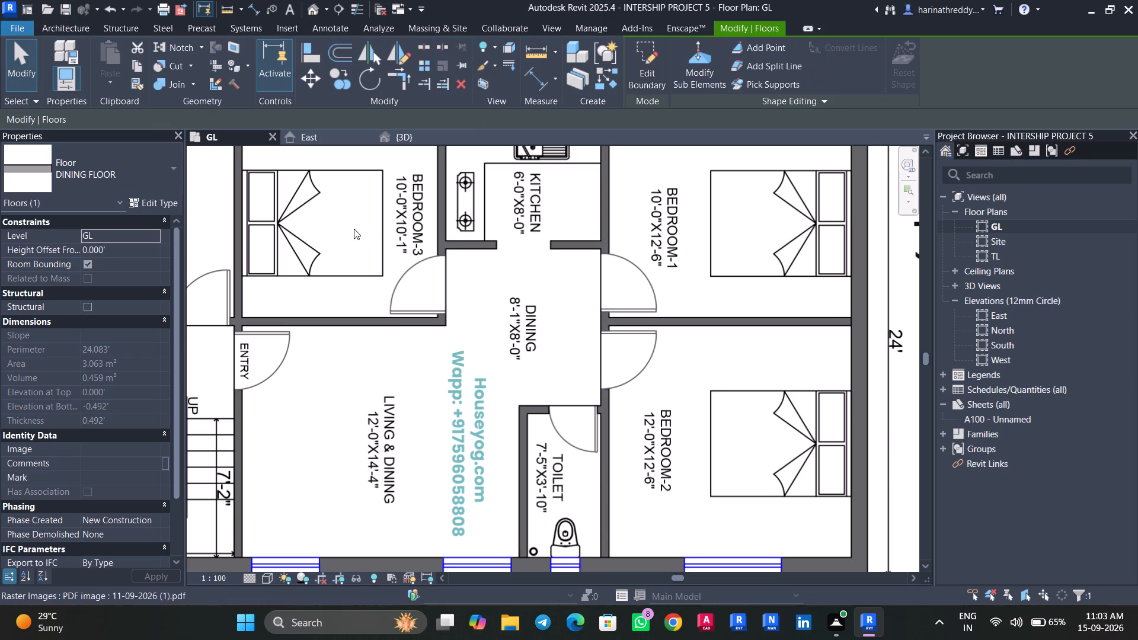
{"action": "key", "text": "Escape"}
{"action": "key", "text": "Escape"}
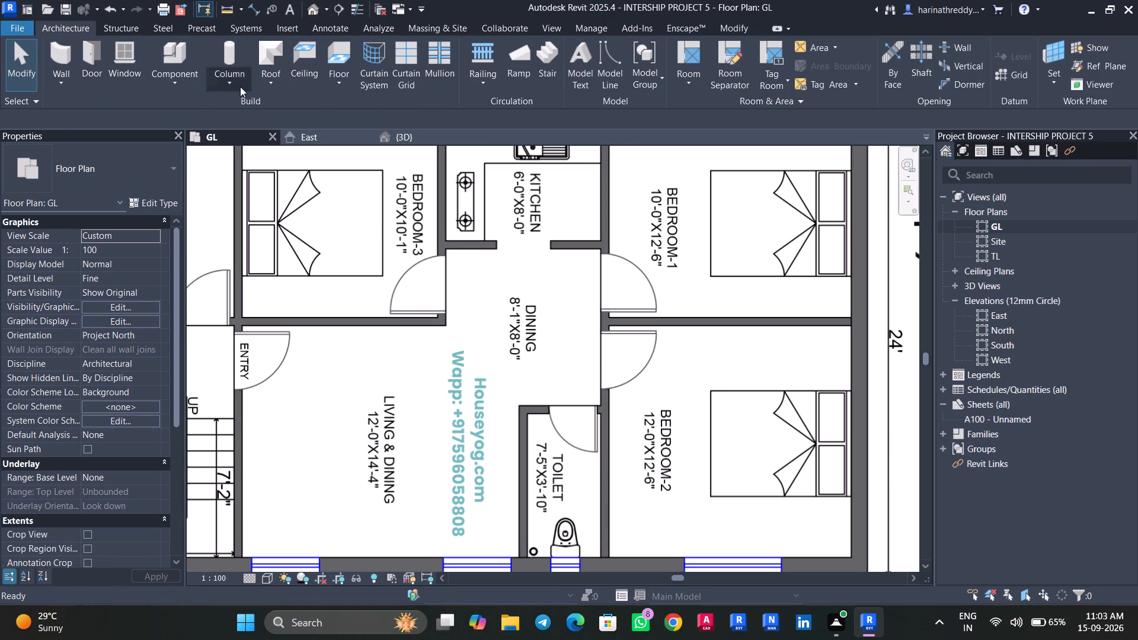
Create a DINING FLOOR floor with a rectangular boundary over DINING, from the toilet's door-wall corner at BEDROOM-2 to the corner between KITCHEN and BEDROOM-3.
{"action": "type", "text": "FL"}
{"action": "left_click", "coordinate": [334, 73]}
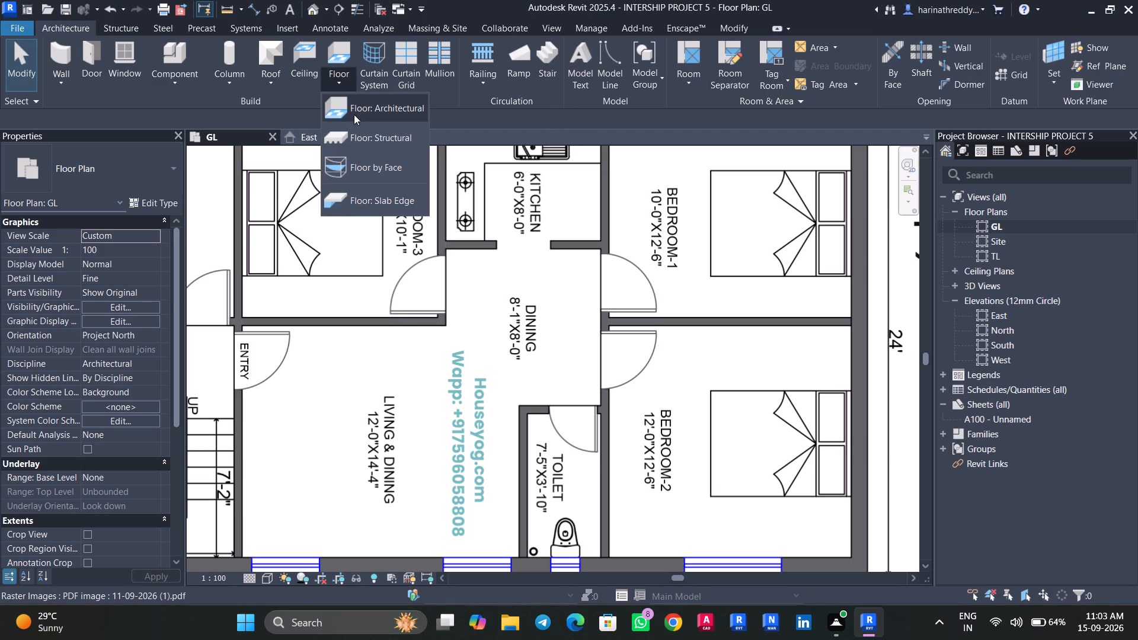
{"action": "left_click", "coordinate": [354, 114]}
{"action": "left_click", "coordinate": [76, 175]}
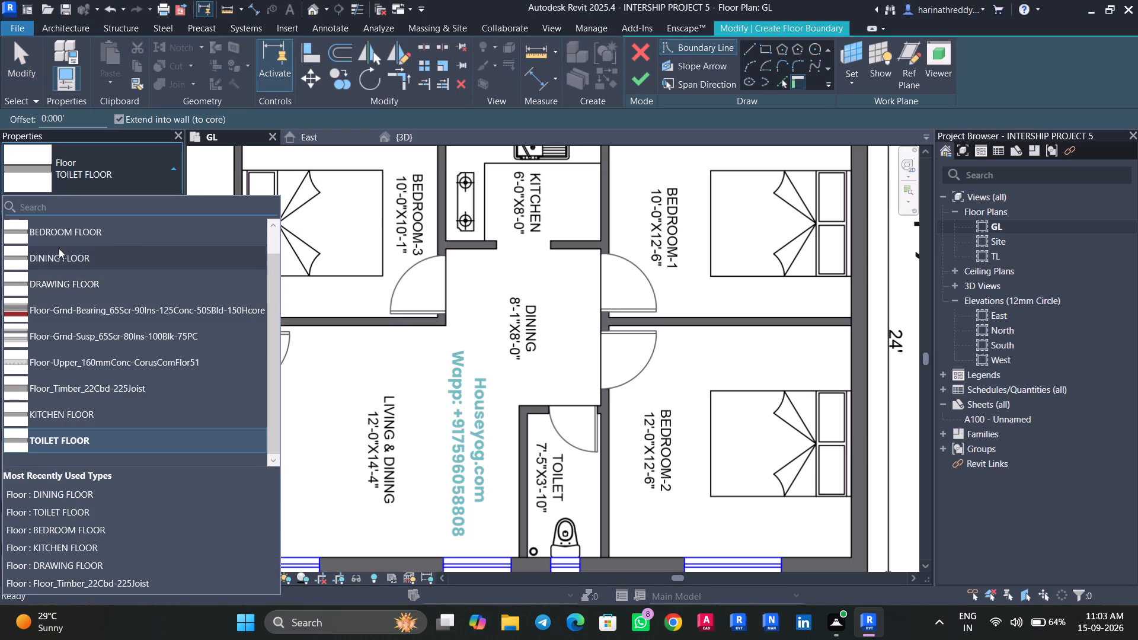
{"action": "left_click", "coordinate": [63, 258]}
{"action": "left_click", "coordinate": [769, 48]}
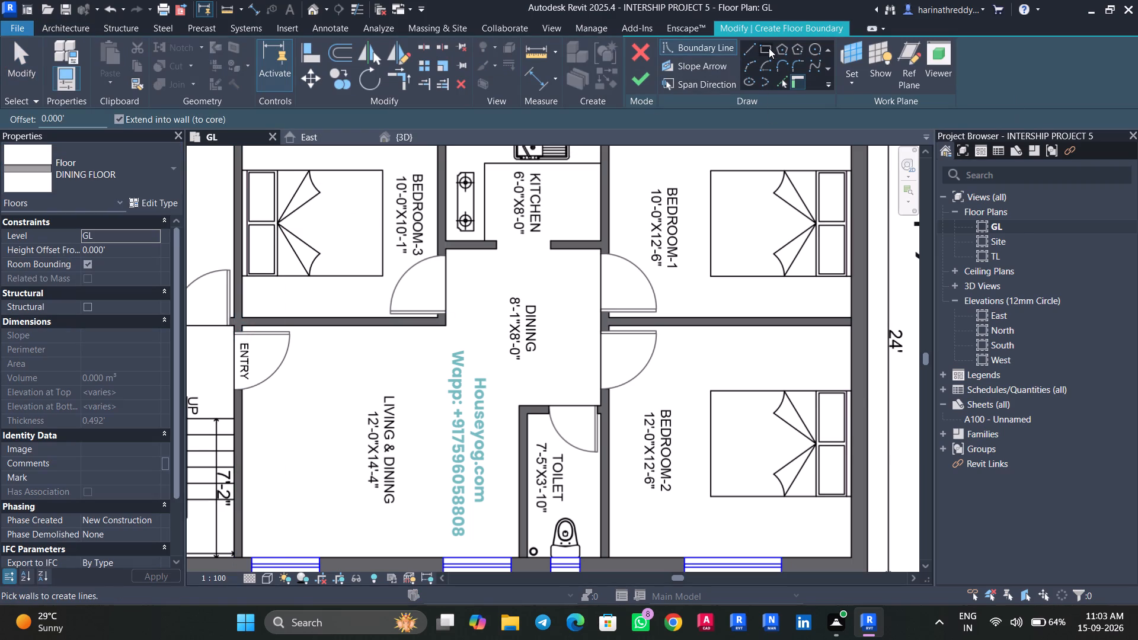
{"action": "left_click", "coordinate": [602, 405]}
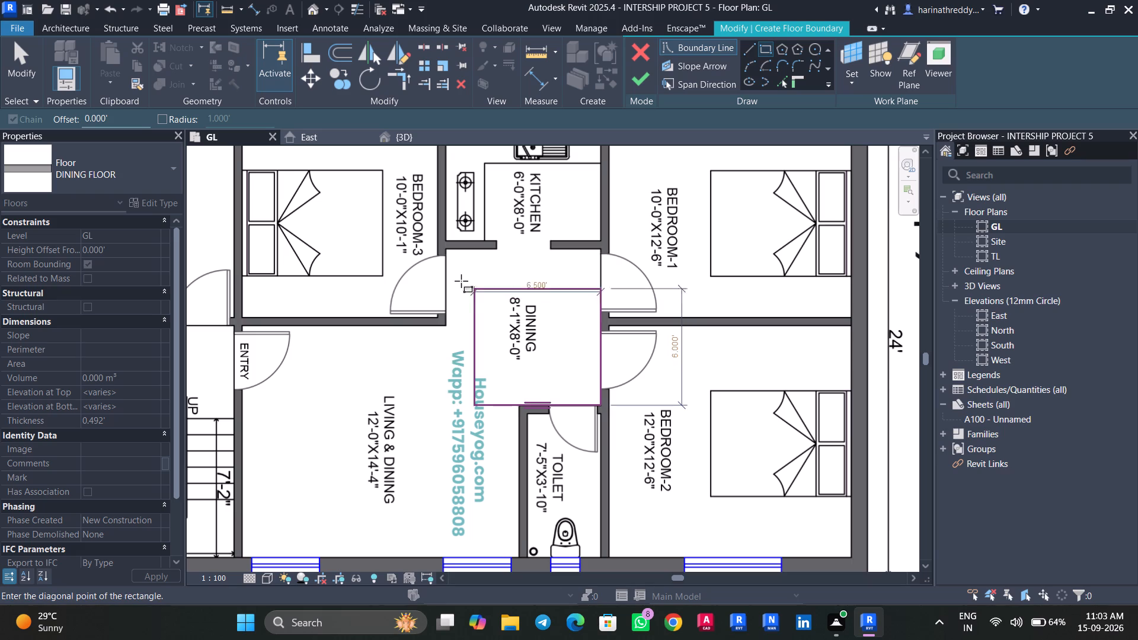
{"action": "left_click", "coordinate": [446, 247]}
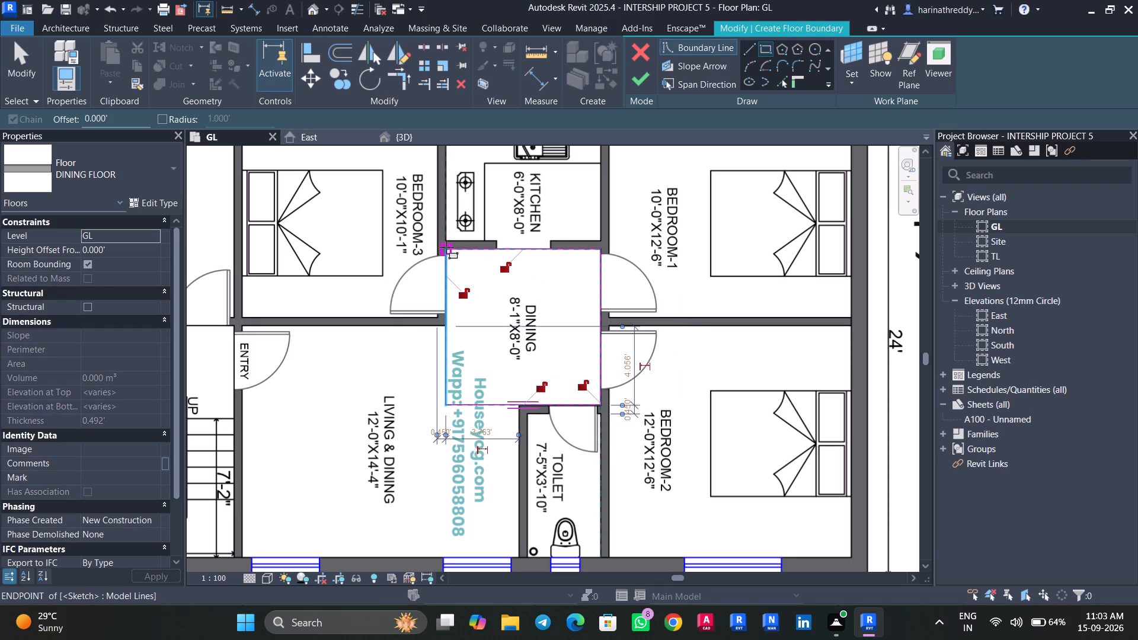
{"action": "left_click", "coordinate": [638, 86]}
{"action": "key", "text": "Escape"}
{"action": "key", "text": "Escape"}
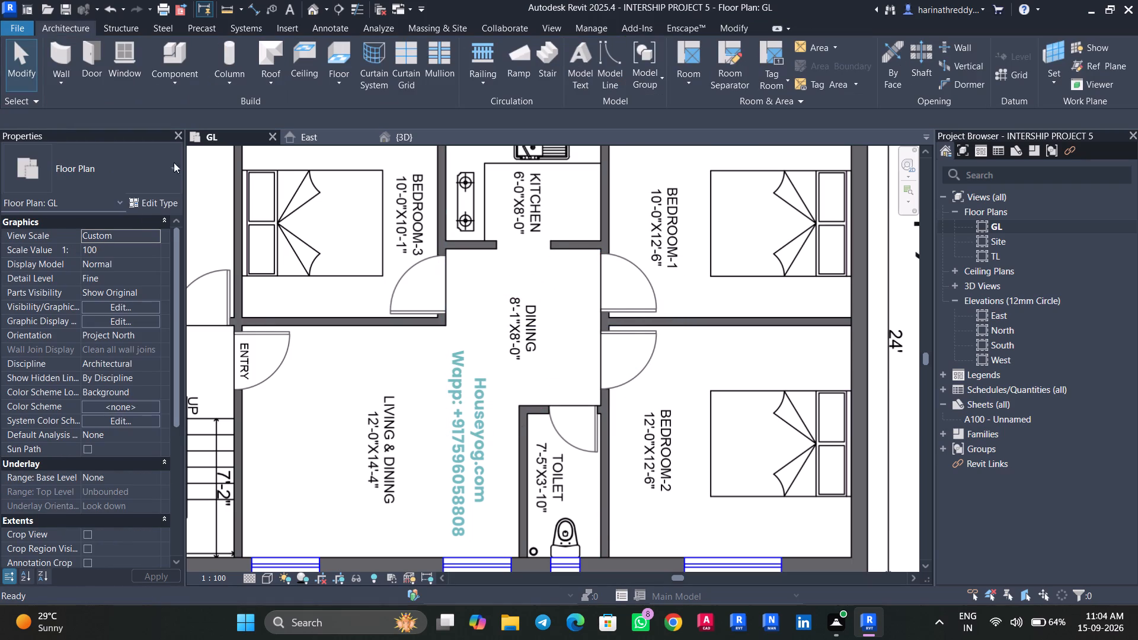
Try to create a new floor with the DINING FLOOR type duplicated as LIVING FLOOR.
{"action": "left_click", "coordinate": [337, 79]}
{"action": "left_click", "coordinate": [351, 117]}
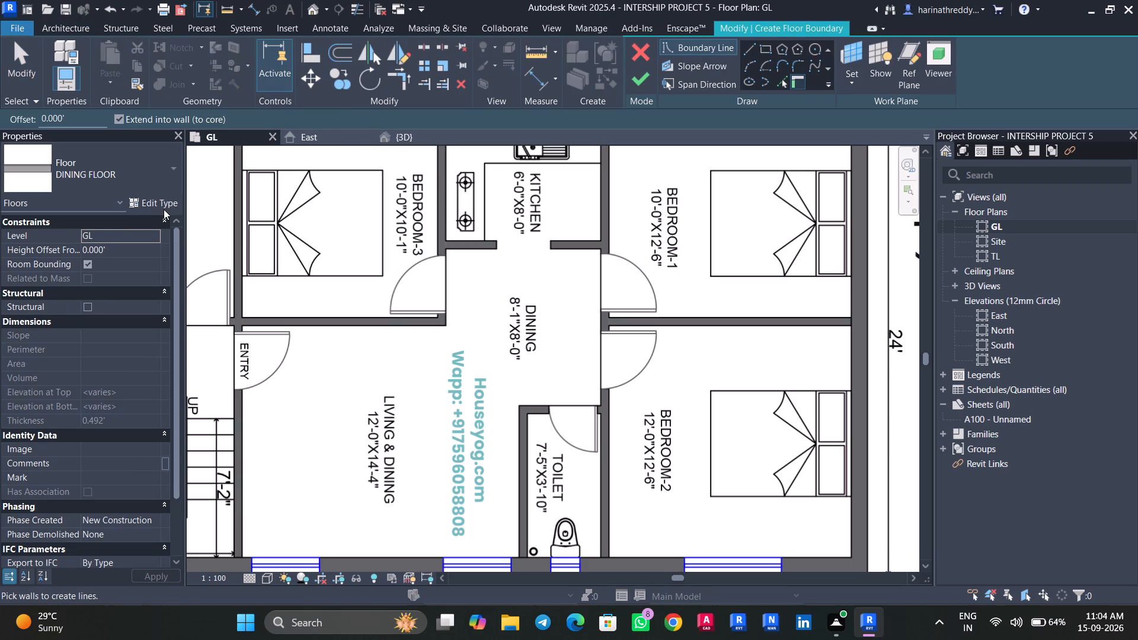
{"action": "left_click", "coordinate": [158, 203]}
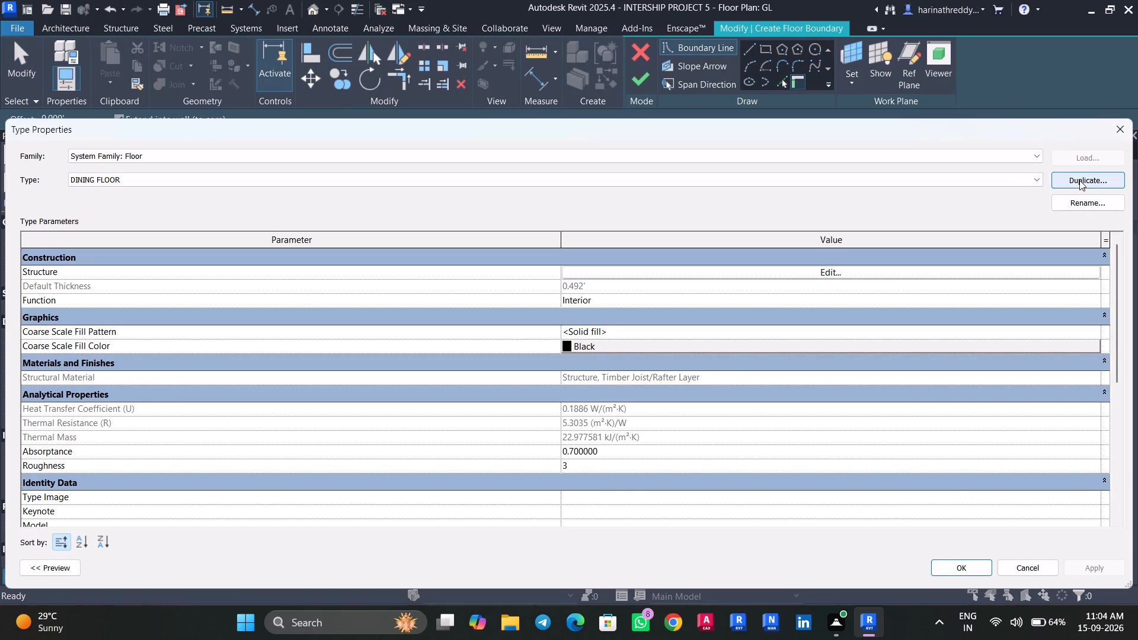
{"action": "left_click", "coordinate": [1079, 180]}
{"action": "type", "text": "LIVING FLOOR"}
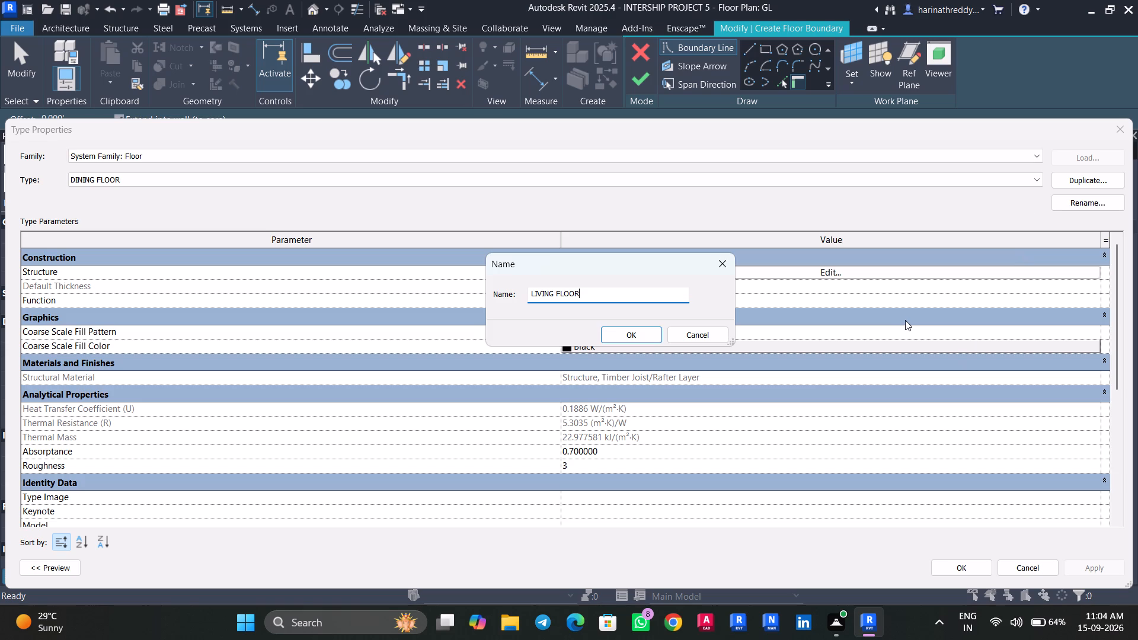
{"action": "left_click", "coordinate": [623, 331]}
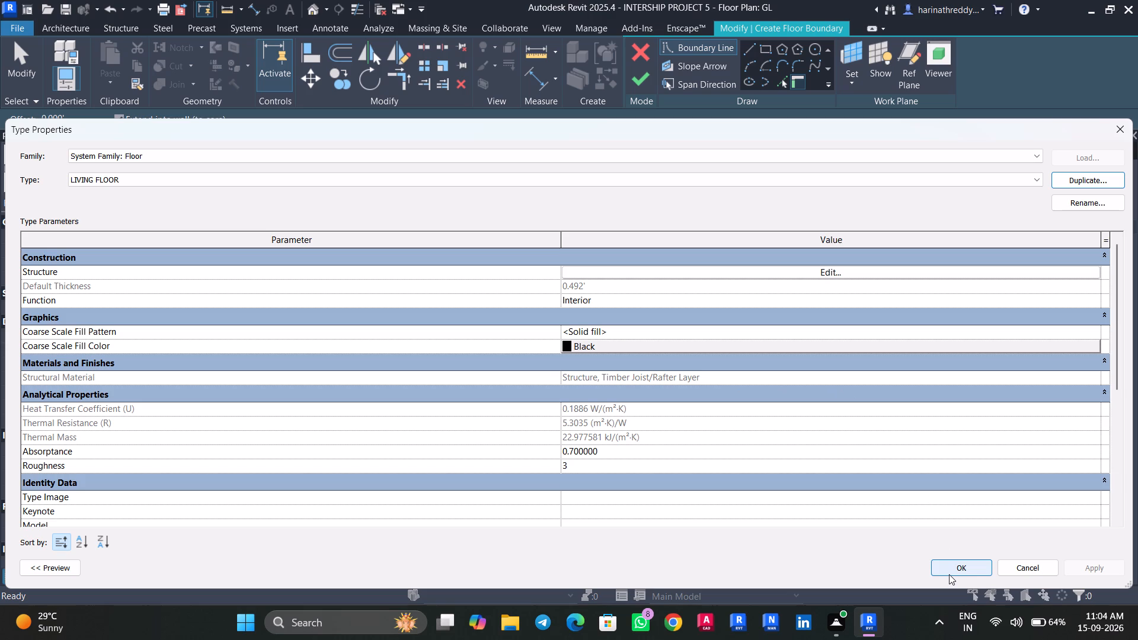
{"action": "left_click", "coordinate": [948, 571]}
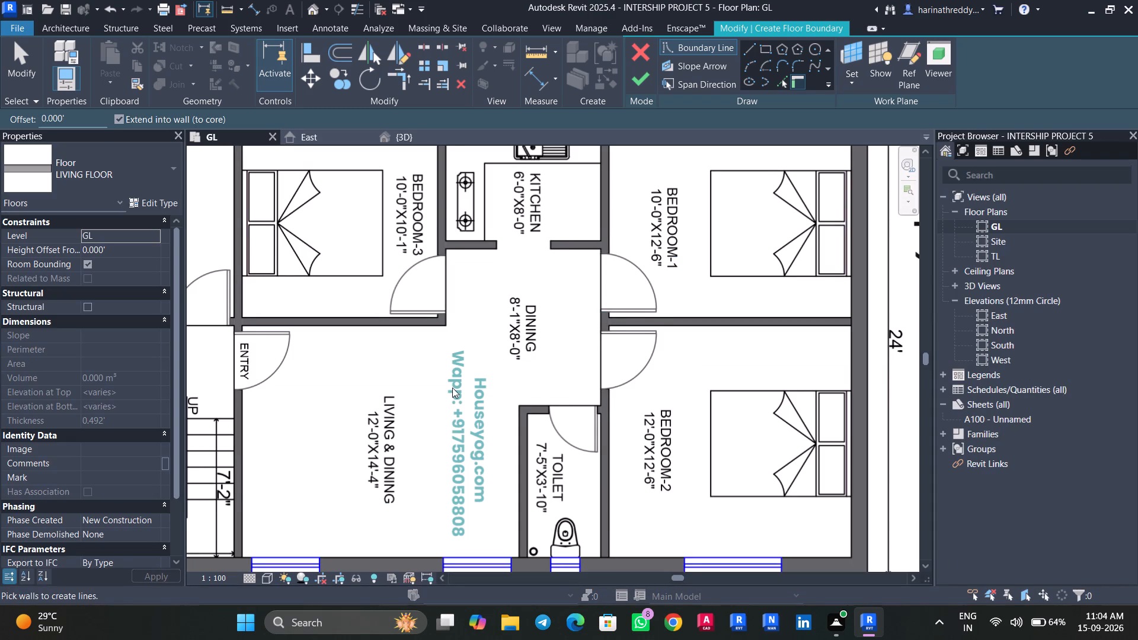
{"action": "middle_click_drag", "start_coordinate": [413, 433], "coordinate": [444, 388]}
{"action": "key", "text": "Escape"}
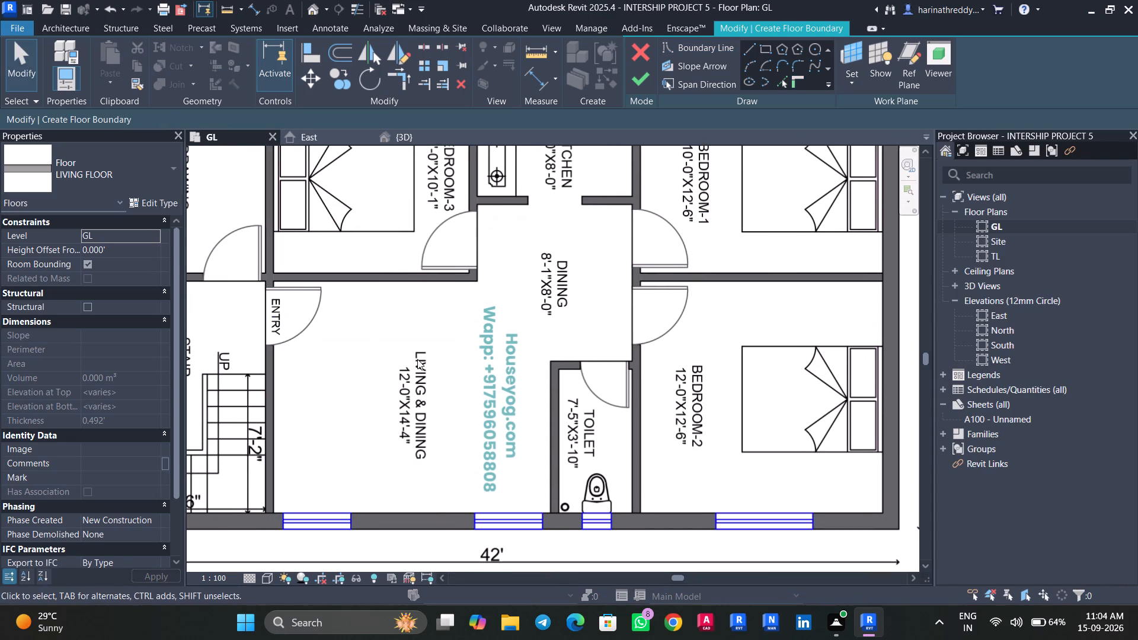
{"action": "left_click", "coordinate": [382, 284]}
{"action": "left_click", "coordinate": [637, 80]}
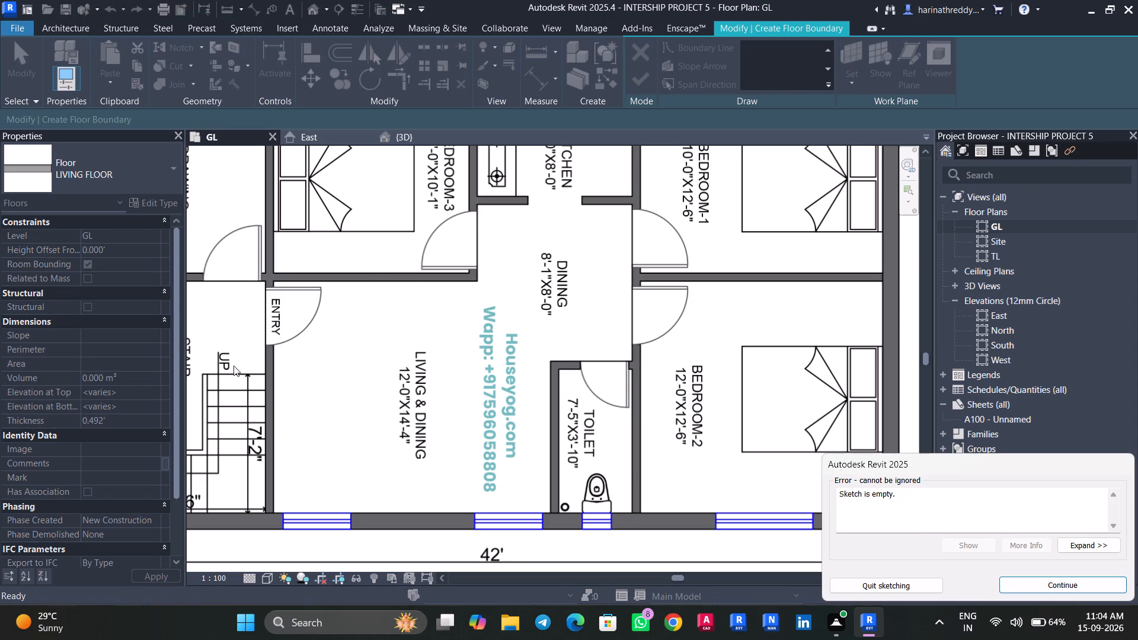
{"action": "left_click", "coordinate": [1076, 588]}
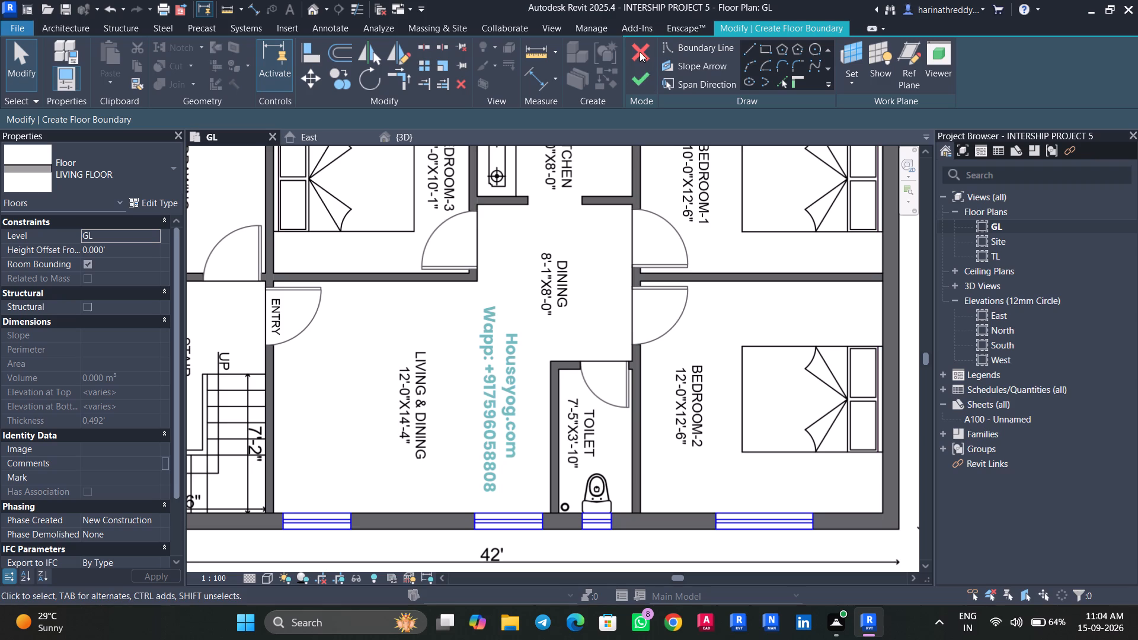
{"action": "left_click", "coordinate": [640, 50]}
Set the draw layer of the plan PDF image to Background.
{"action": "left_click", "coordinate": [620, 328]}
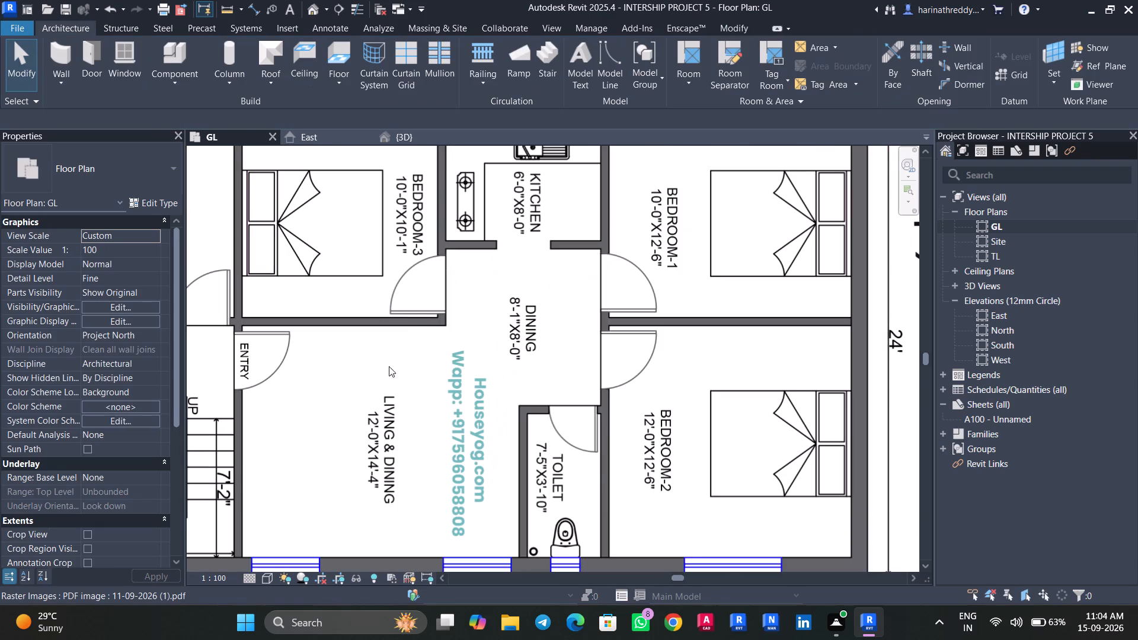
{"action": "left_click", "coordinate": [390, 366]}
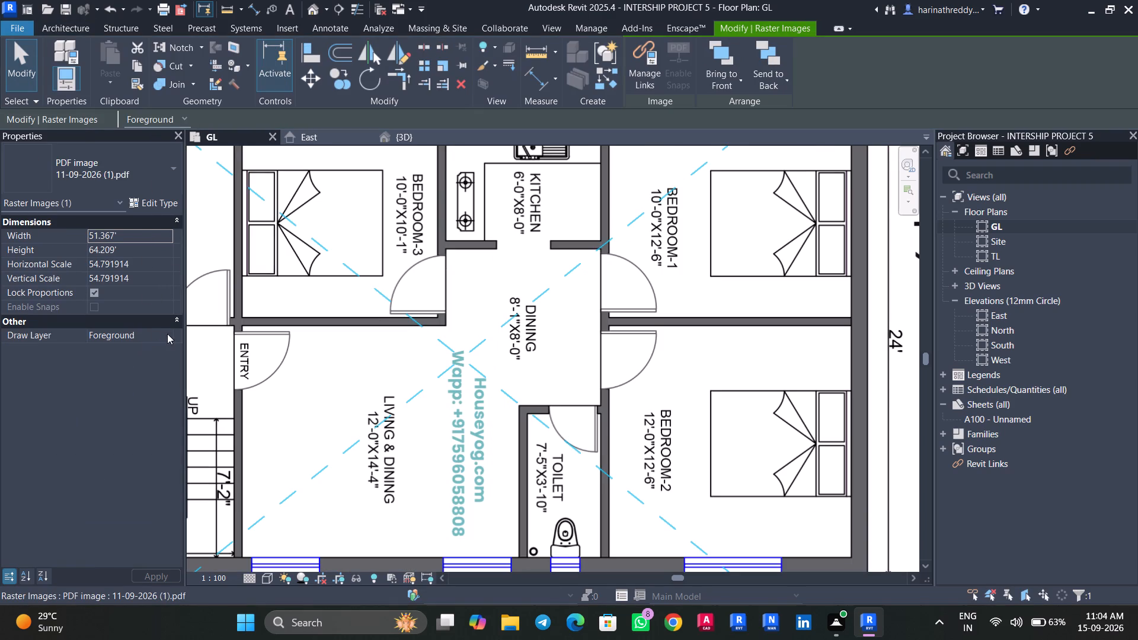
{"action": "left_click", "coordinate": [169, 335]}
{"action": "left_click", "coordinate": [133, 347]}
{"action": "key", "text": "Escape"}
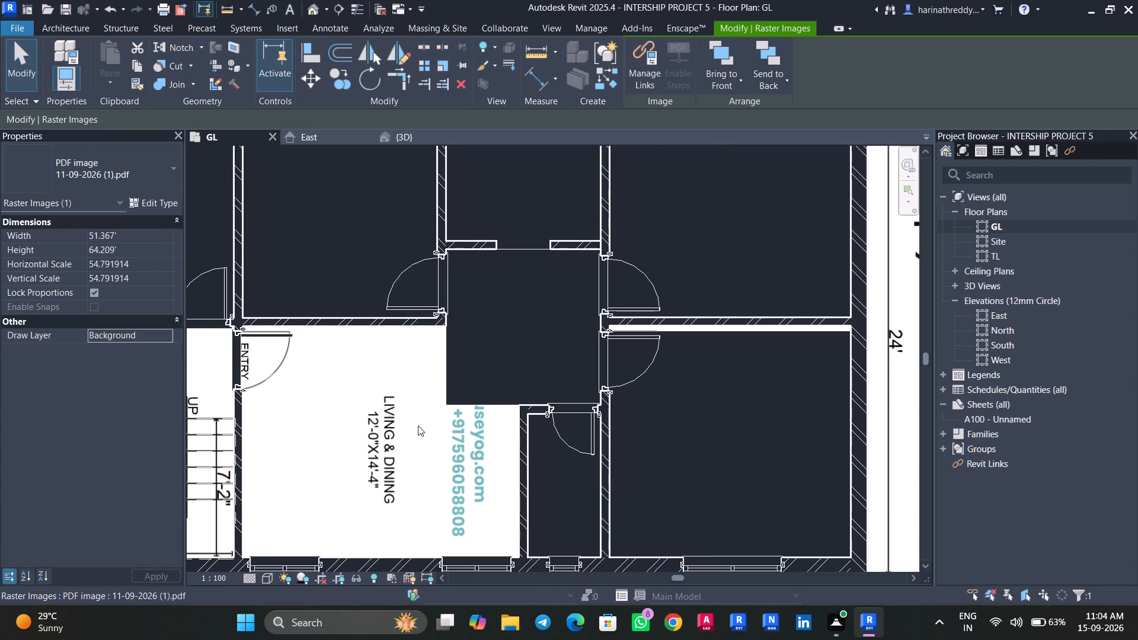
Start a new floor on level GL with the DINING FLOOR type duplicated as LIVING AND DRAWING FLOOR.
{"action": "left_click", "coordinate": [330, 88]}
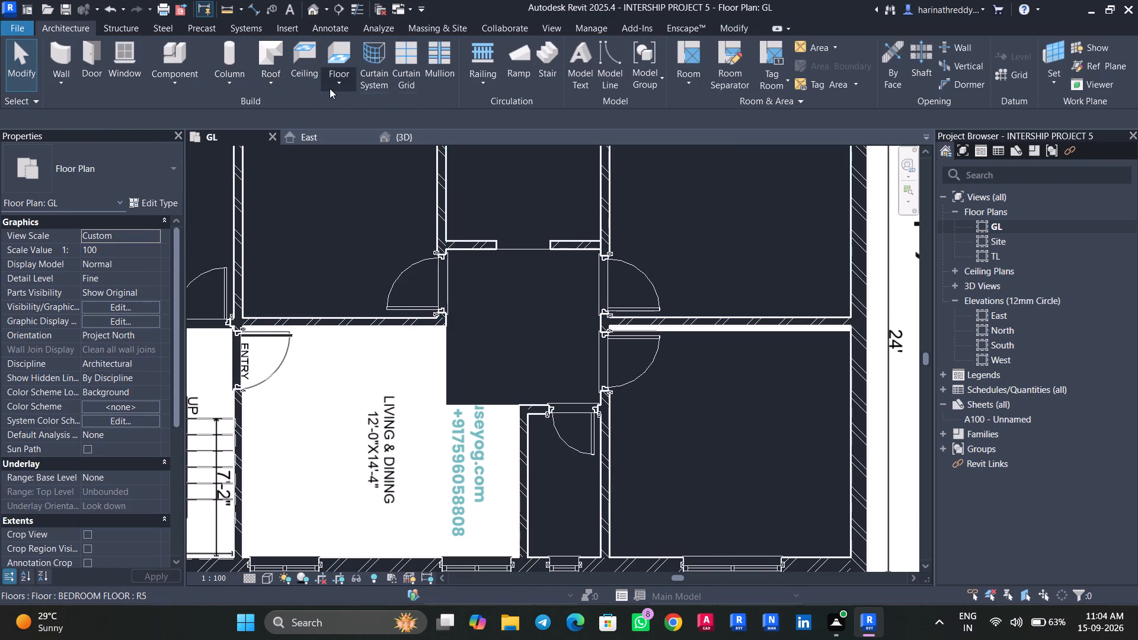
{"action": "left_click", "coordinate": [349, 119]}
{"action": "left_click", "coordinate": [106, 172]}
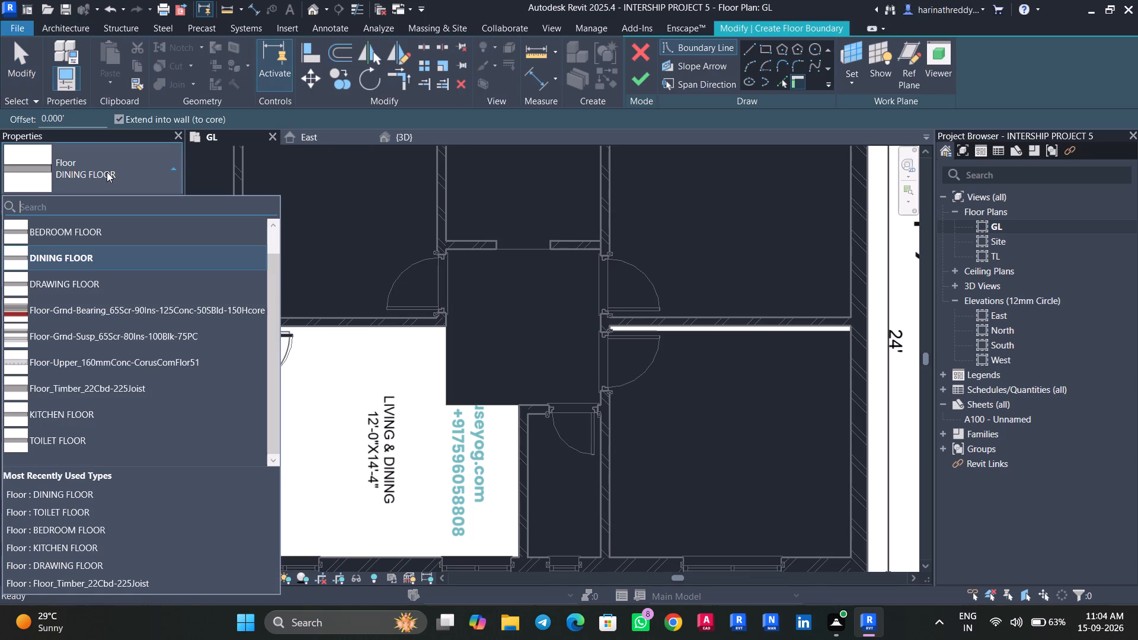
{"action": "scroll", "coordinate": [111, 236], "scroll_direction": "up", "scroll_amount": 3}
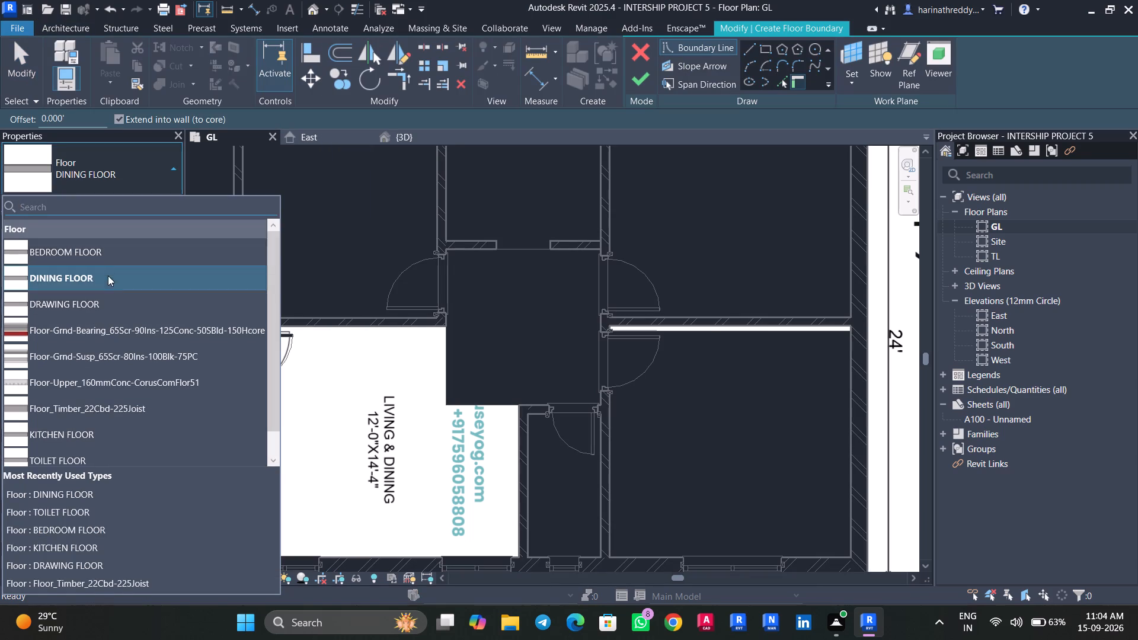
{"action": "scroll", "coordinate": [129, 330], "scroll_direction": "down", "scroll_amount": 4}
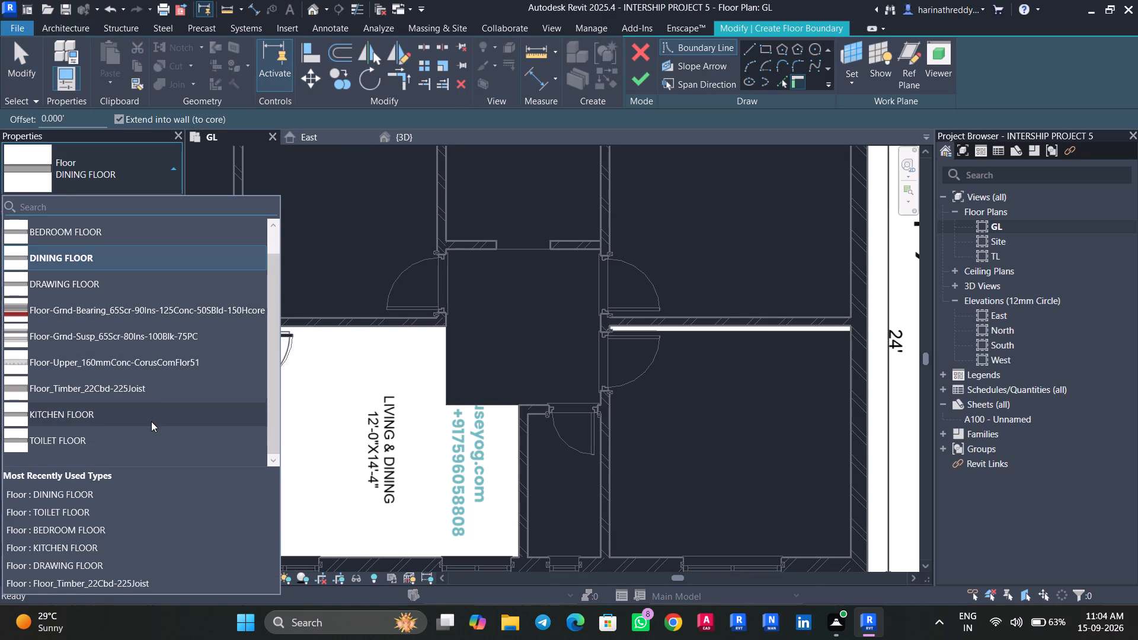
{"action": "scroll", "coordinate": [139, 263], "scroll_direction": "down", "scroll_amount": 3}
{"action": "left_click", "coordinate": [139, 263]}
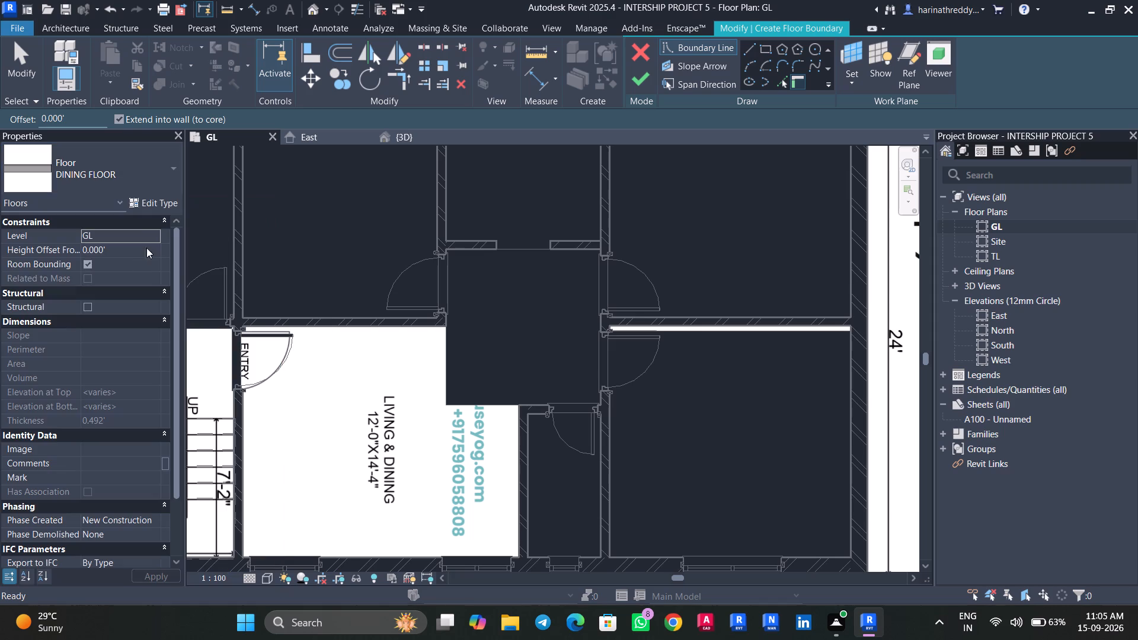
{"action": "left_click", "coordinate": [164, 205]}
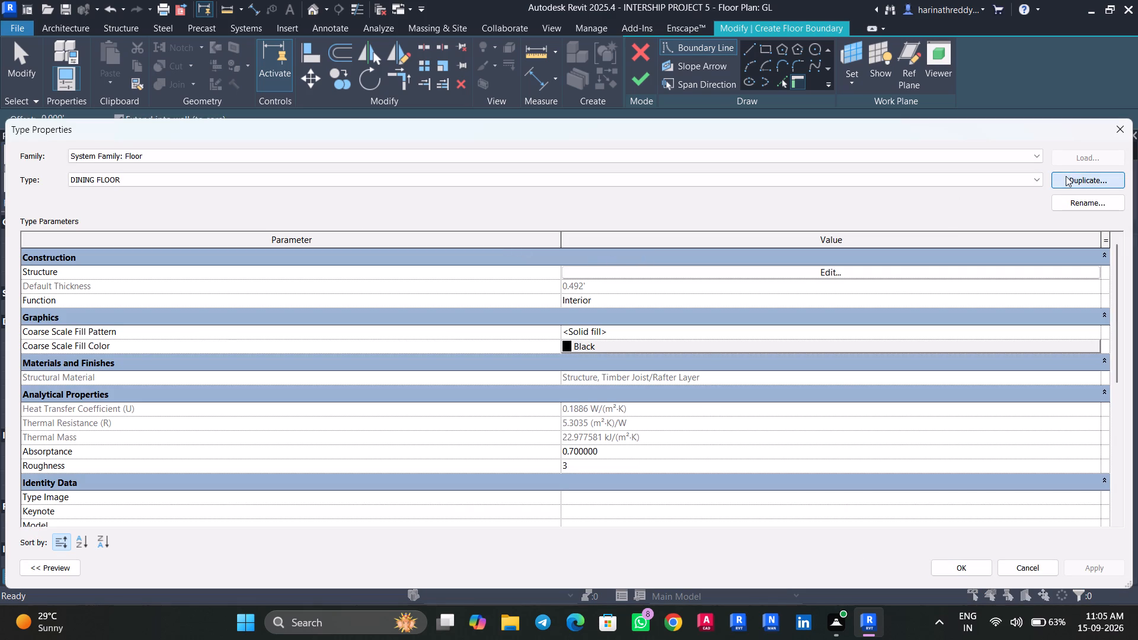
{"action": "left_click", "coordinate": [1066, 176]}
{"action": "type", "text": "LIVING"}
{"action": "key", "text": "space"}
{"action": "type", "text": "AND"}
{"action": "key", "text": "space"}
{"action": "type", "text": "DRAW"}
{"action": "type", "text": "ING FLOOR"}
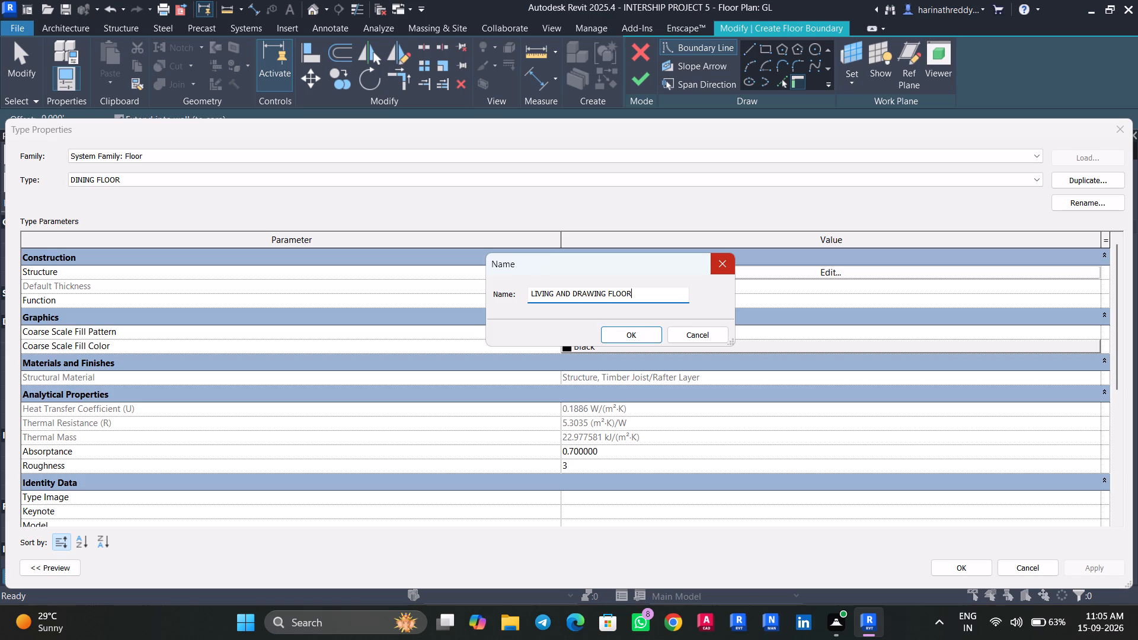
{"action": "left_click", "coordinate": [644, 332]}
{"action": "left_click", "coordinate": [923, 564]}
{"action": "left_click", "coordinate": [958, 563]}
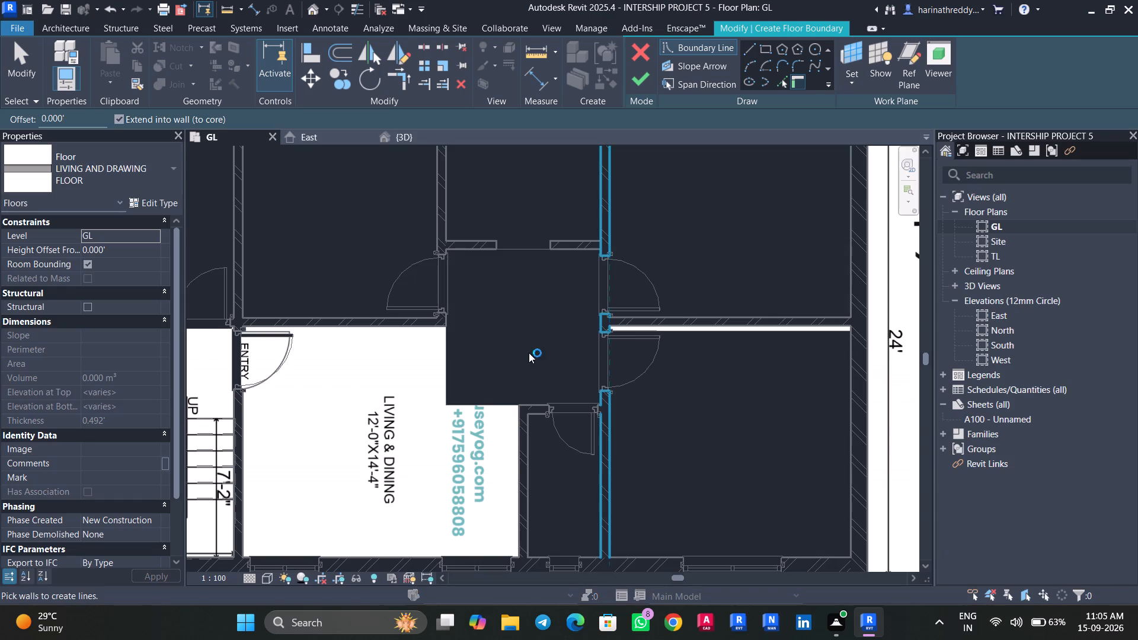
Create the floor with an L-shaped line boundary over LIVING & DINING, about 14.2 ft along the outer wall, notched around the DINING floor.
{"action": "left_click", "coordinate": [749, 50]}
{"action": "middle_click_drag", "start_coordinate": [517, 445], "coordinate": [540, 370]}
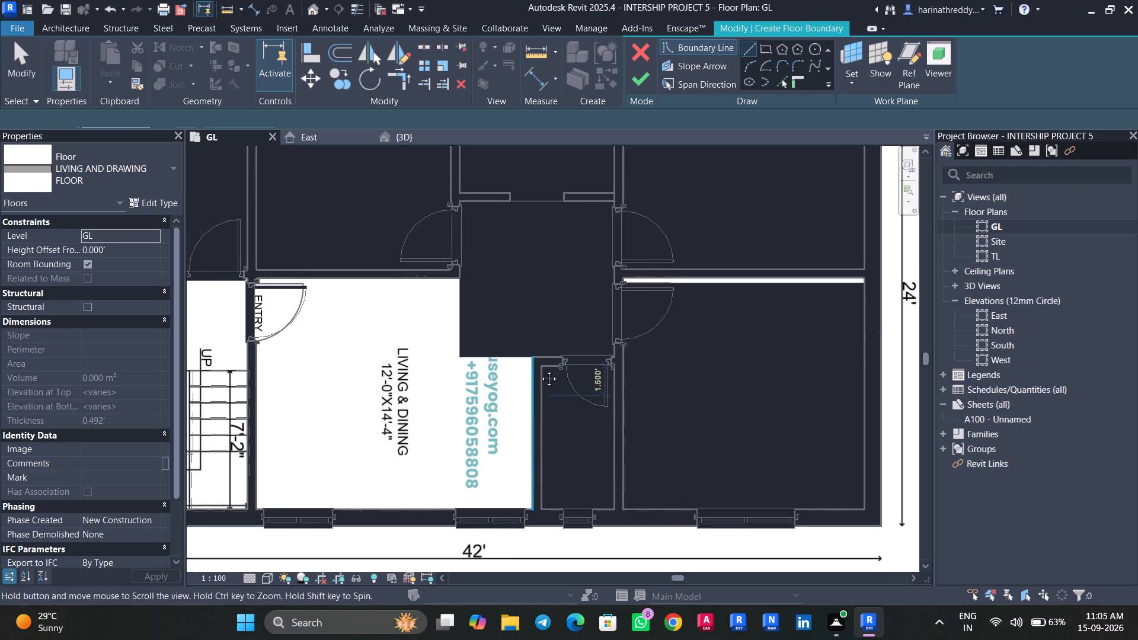
{"action": "middle_click_drag", "start_coordinate": [540, 370], "coordinate": [560, 334]}
{"action": "left_click", "coordinate": [560, 289]}
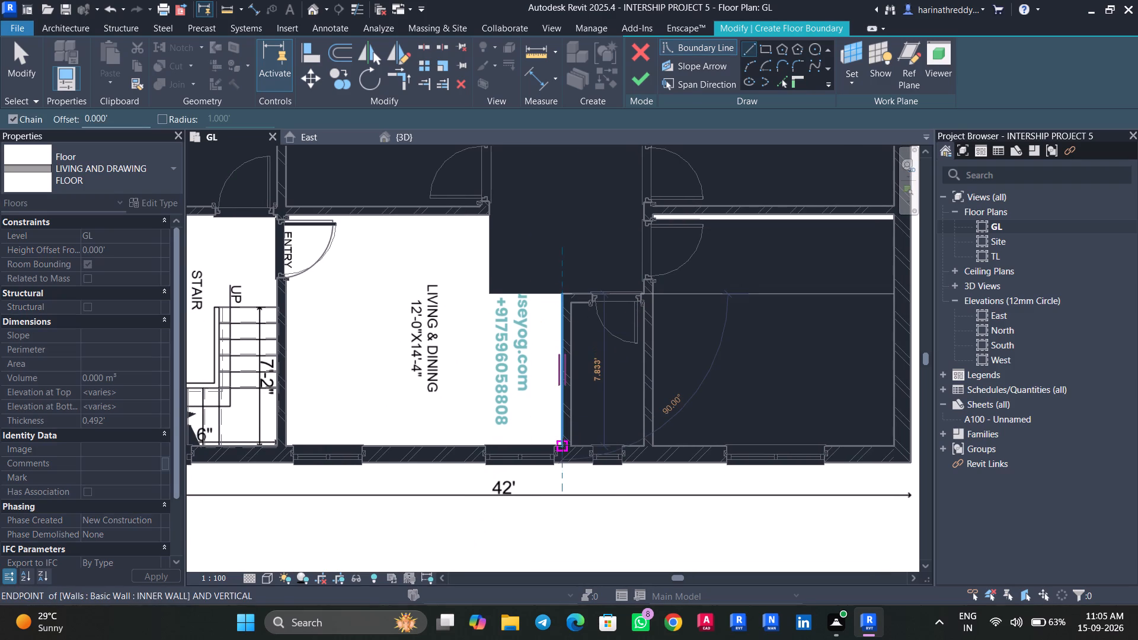
{"action": "left_click", "coordinate": [563, 445]}
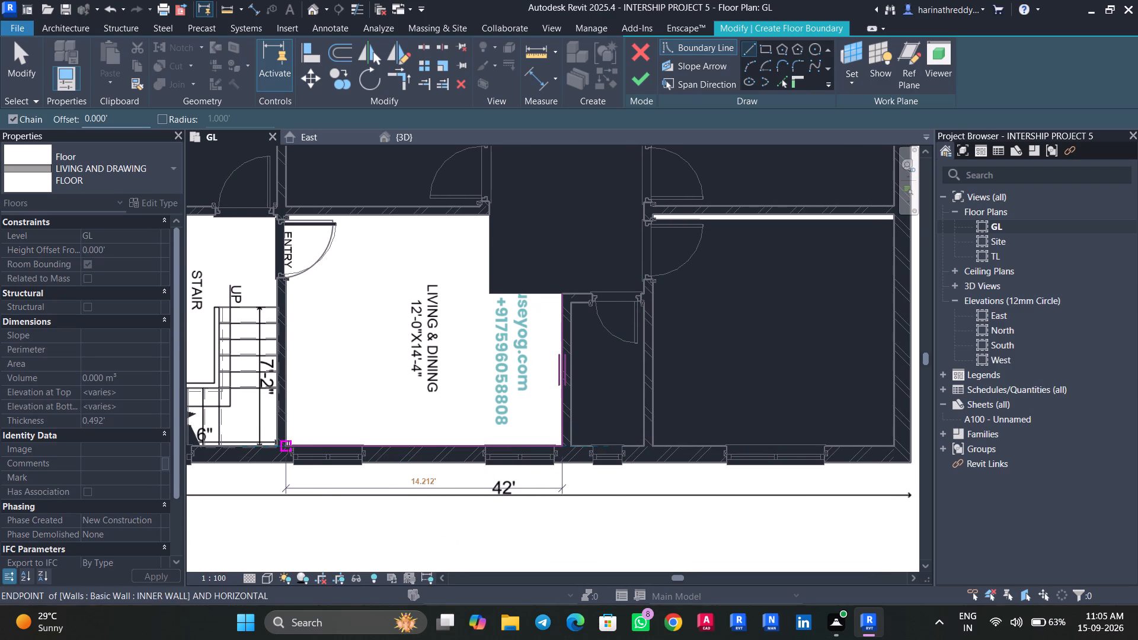
{"action": "left_click", "coordinate": [288, 447]}
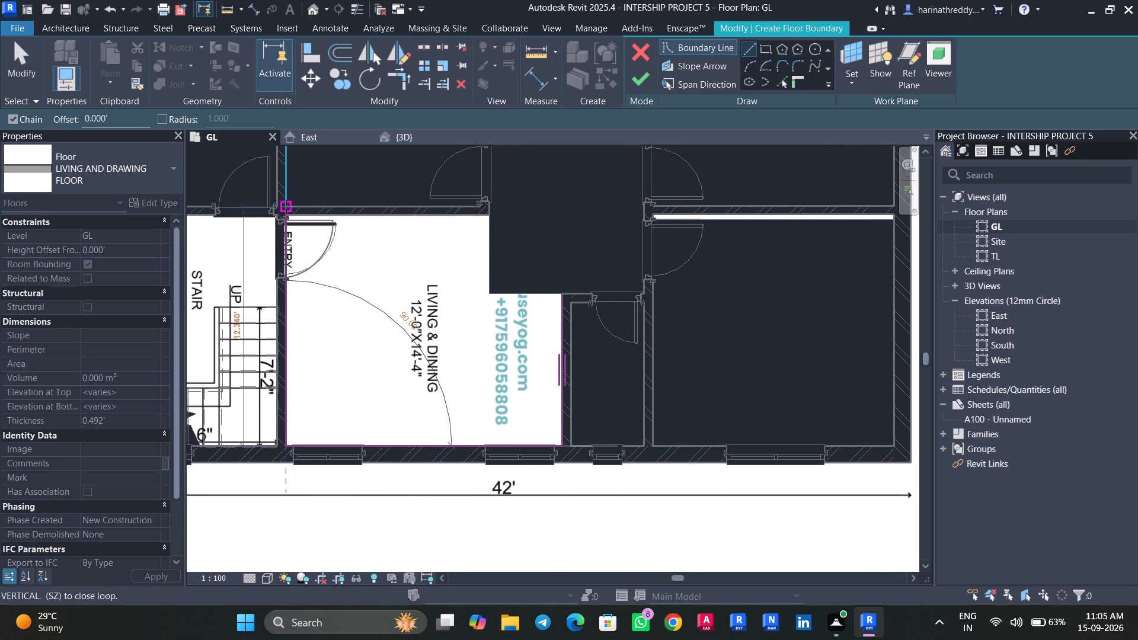
{"action": "scroll", "coordinate": [279, 202], "scroll_direction": "up", "scroll_amount": 10}
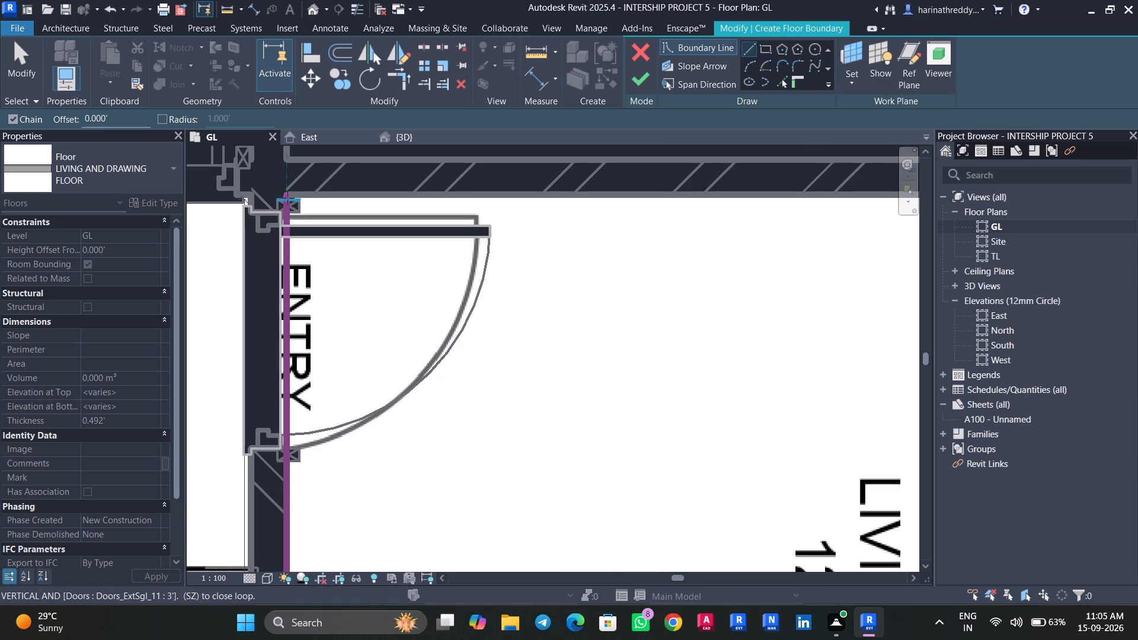
{"action": "left_click", "coordinate": [286, 198]}
{"action": "middle_click_drag", "start_coordinate": [584, 202], "coordinate": [525, 194]}
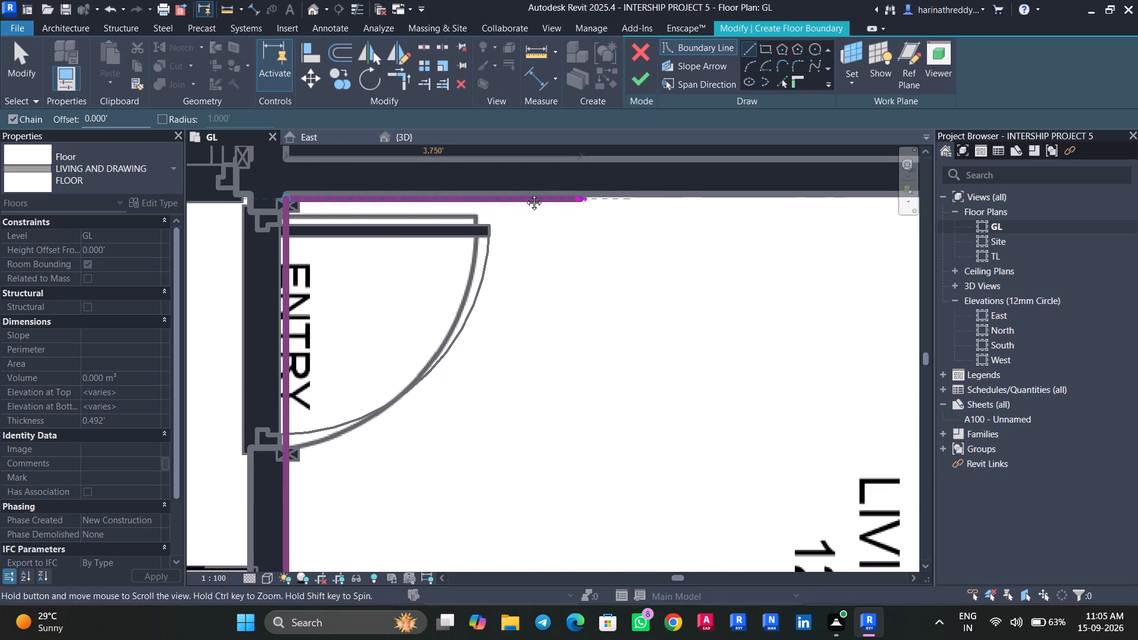
{"action": "middle_click_drag", "start_coordinate": [525, 194], "coordinate": [221, 185]}
{"action": "scroll", "coordinate": [324, 208], "scroll_direction": "down", "scroll_amount": 2}
{"action": "scroll", "coordinate": [324, 208], "scroll_direction": "up", "scroll_amount": 3}
{"action": "scroll", "coordinate": [324, 208], "scroll_direction": "down", "scroll_amount": 5}
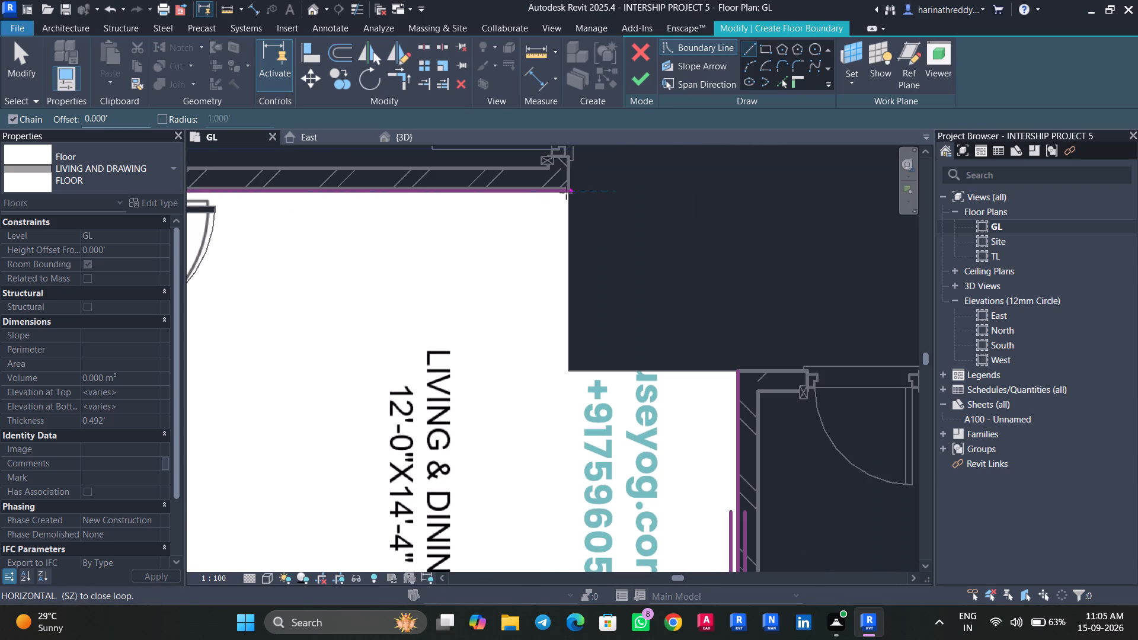
{"action": "left_click", "coordinate": [566, 190]}
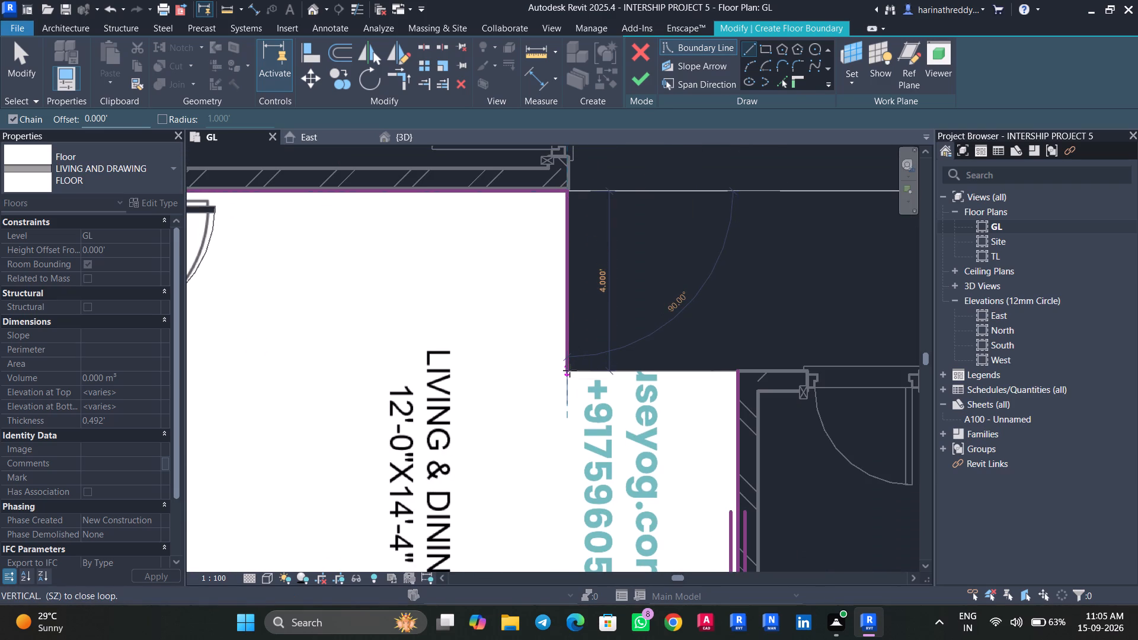
{"action": "left_click", "coordinate": [569, 370]}
{"action": "left_click", "coordinate": [735, 377]}
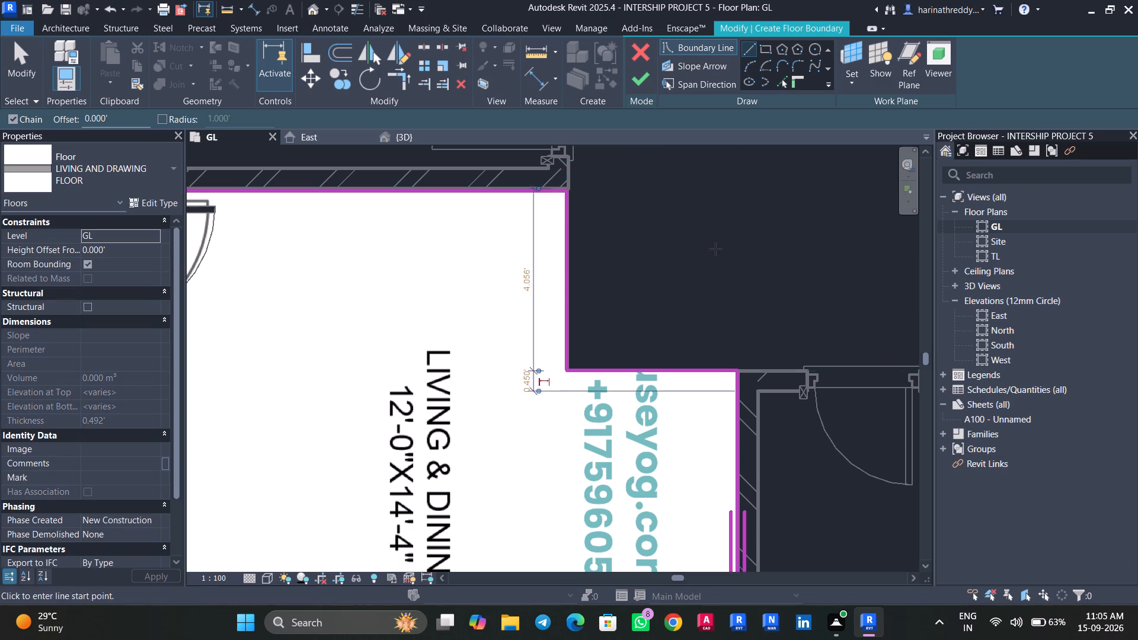
{"action": "key", "text": "Escape"}
{"action": "left_click", "coordinate": [640, 76]}
Change the floor in the TOILET room to the TOILET FLOOR type.
{"action": "scroll", "coordinate": [528, 418], "scroll_direction": "down", "scroll_amount": 5}
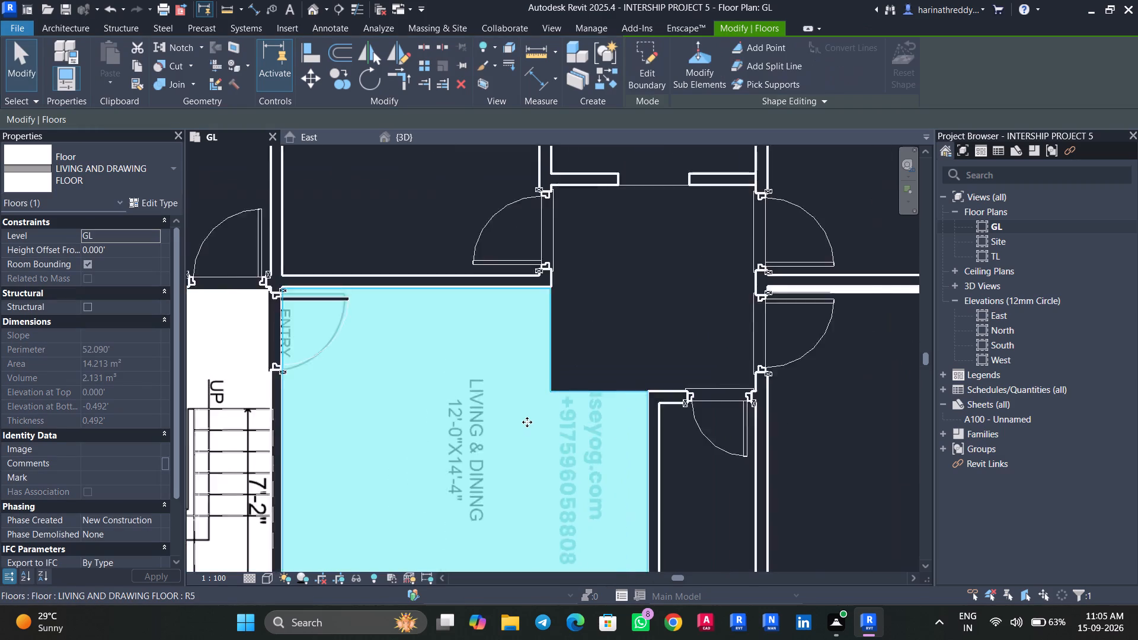
{"action": "scroll", "coordinate": [527, 422], "scroll_direction": "down", "scroll_amount": 5}
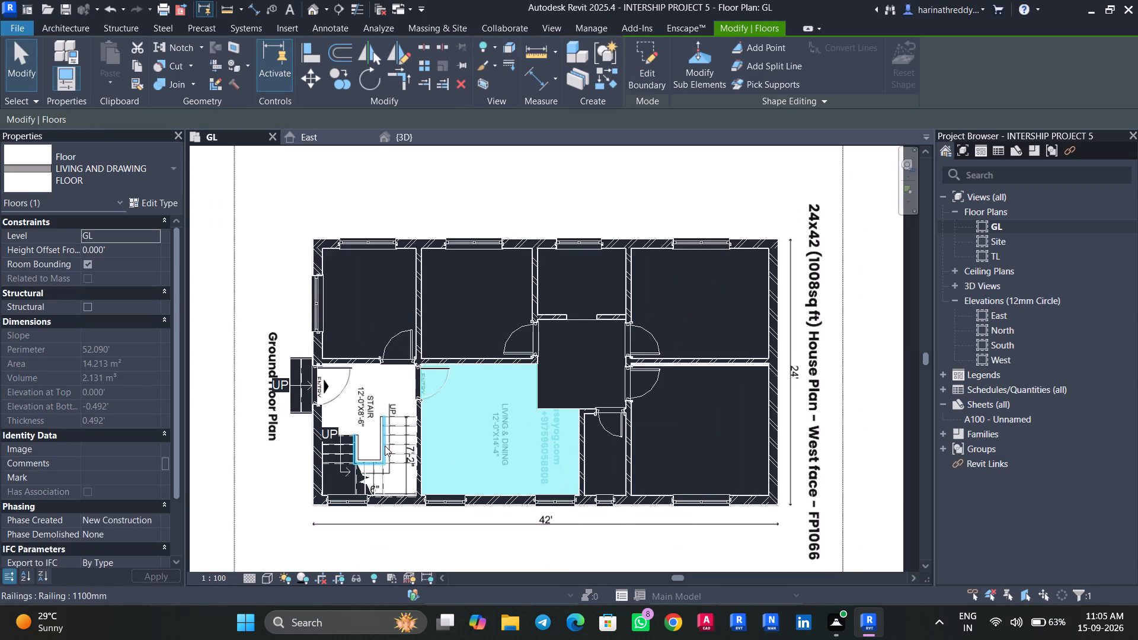
{"action": "key", "text": "Escape"}
{"action": "key", "text": "Escape"}
{"action": "left_click", "coordinate": [601, 457]}
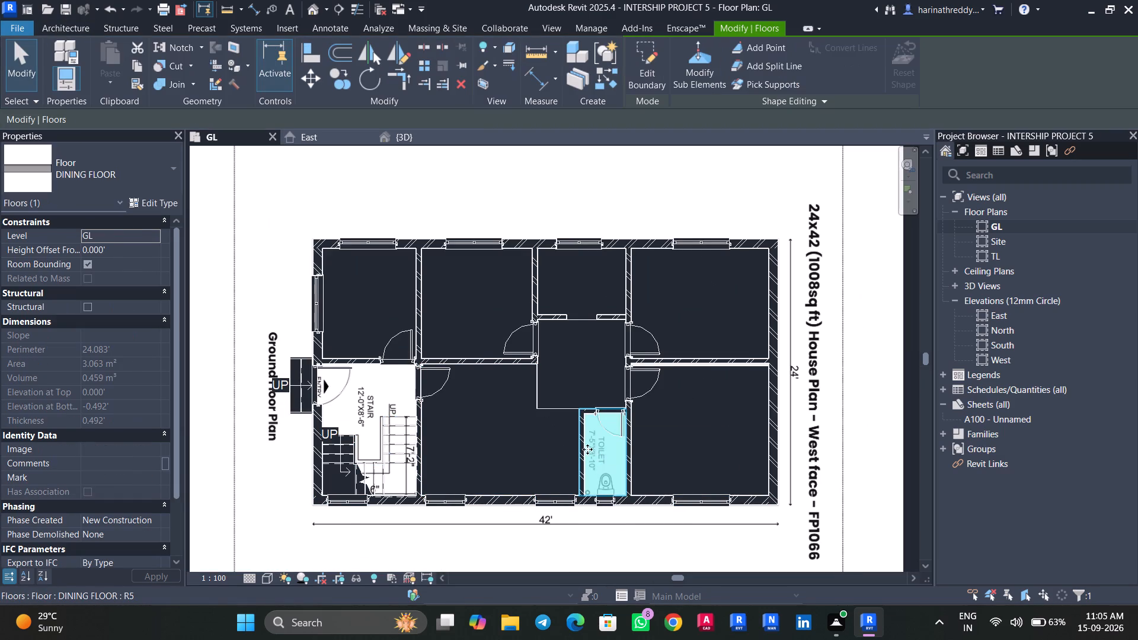
{"action": "left_click", "coordinate": [140, 175]}
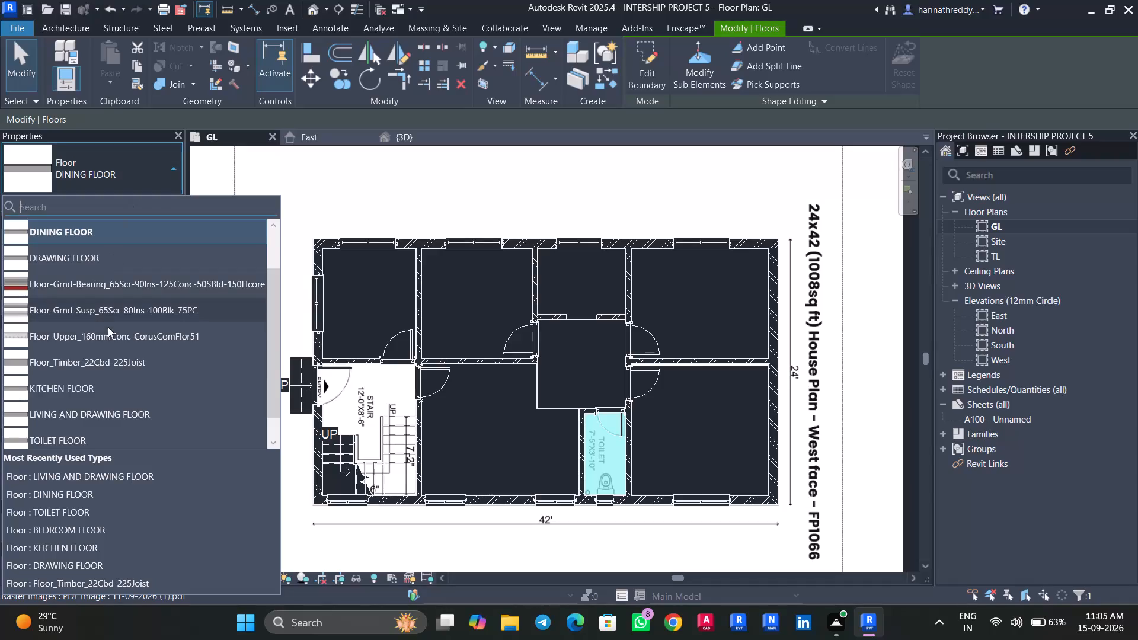
{"action": "left_click", "coordinate": [114, 440]}
{"action": "key", "text": "Escape"}
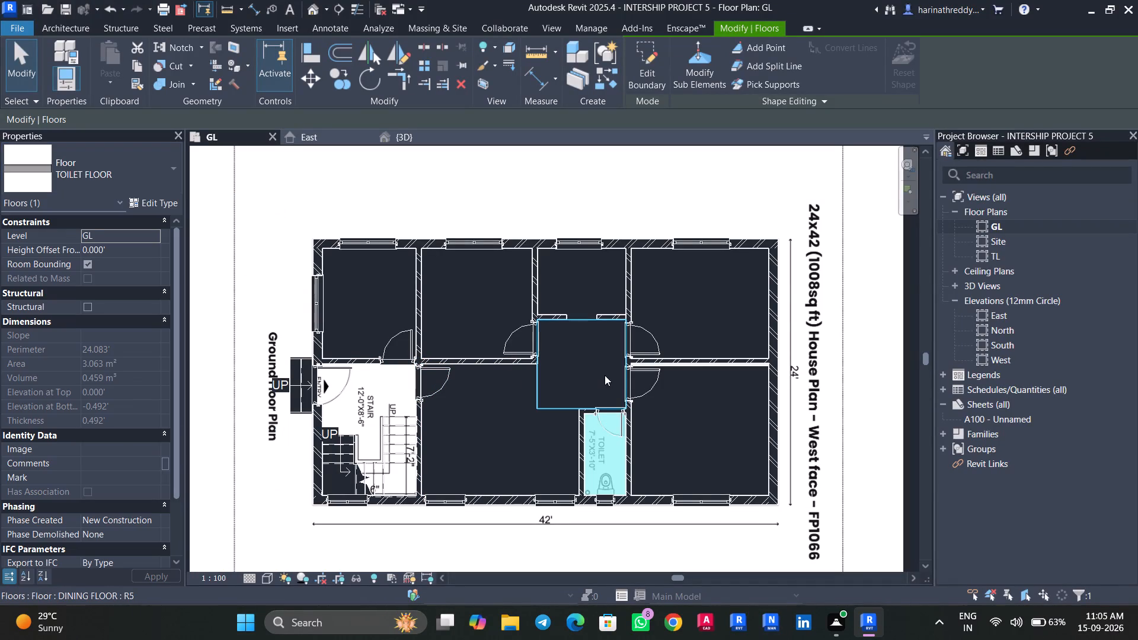
Check the DINING and BEDROOM-3 floors and change the BEDROOM-2 floor to the BEDROOM FLOOR type.
{"action": "left_click", "coordinate": [601, 372]}
{"action": "key", "text": "Escape"}
{"action": "left_click", "coordinate": [491, 306]}
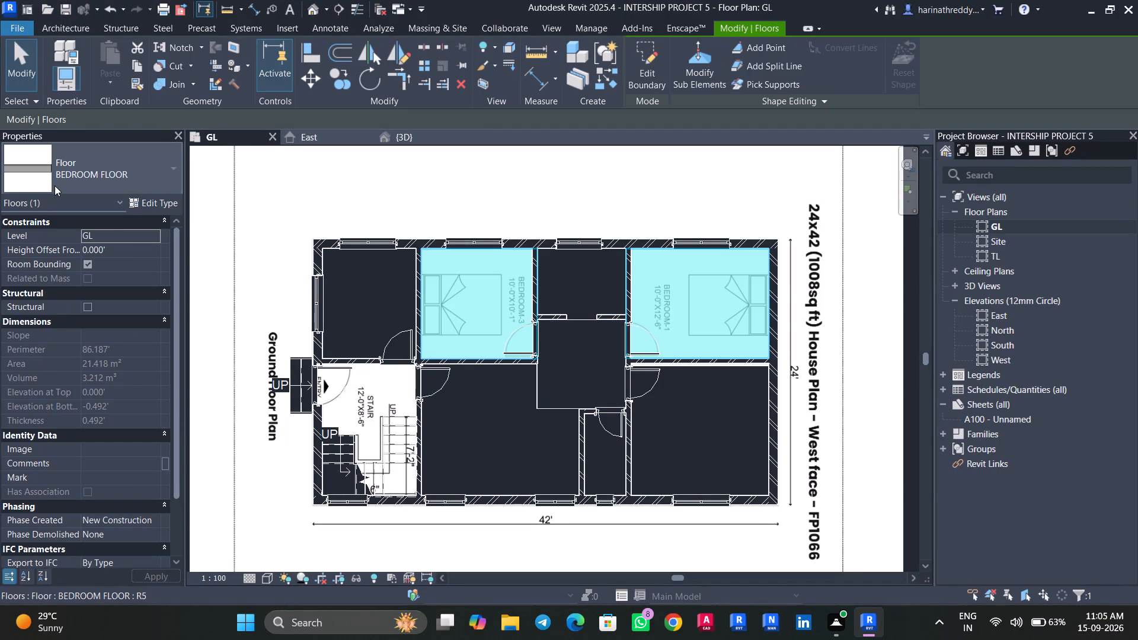
{"action": "key", "text": "Escape"}
{"action": "left_click", "coordinate": [672, 416]}
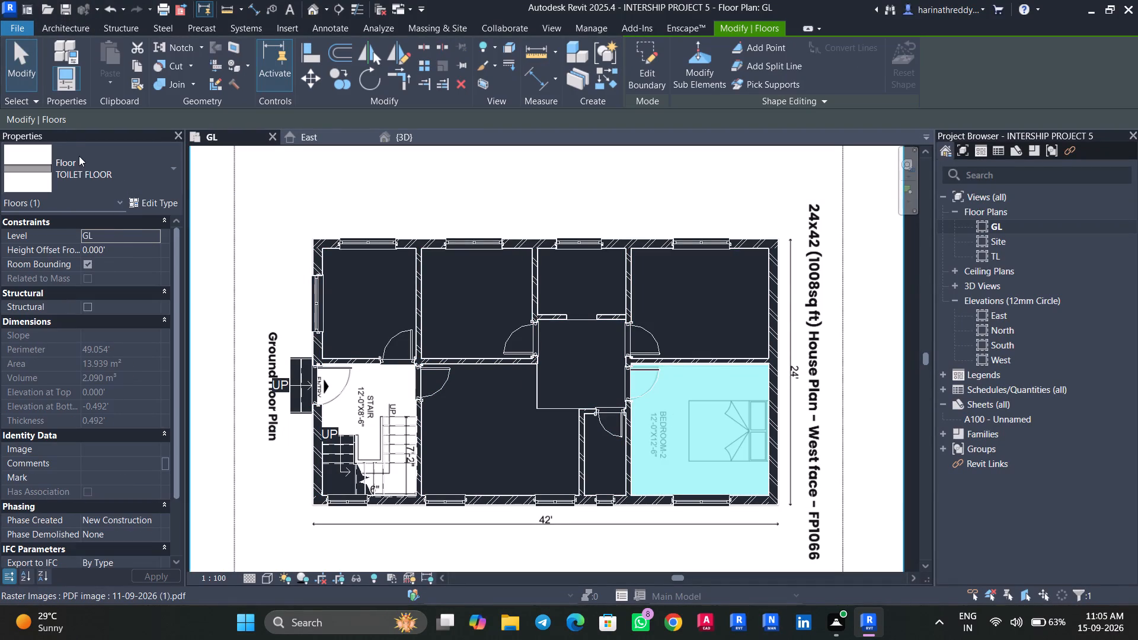
{"action": "left_click", "coordinate": [79, 161]}
{"action": "scroll", "coordinate": [86, 347], "scroll_direction": "up", "scroll_amount": 3}
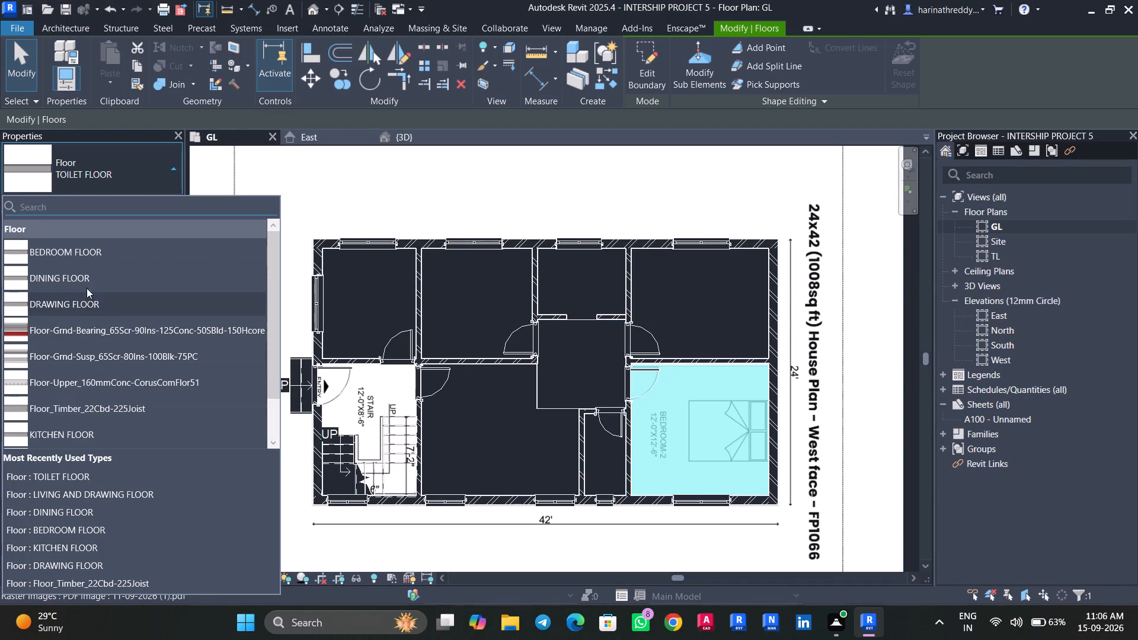
{"action": "left_click", "coordinate": [95, 253]}
{"action": "key", "text": "Escape"}
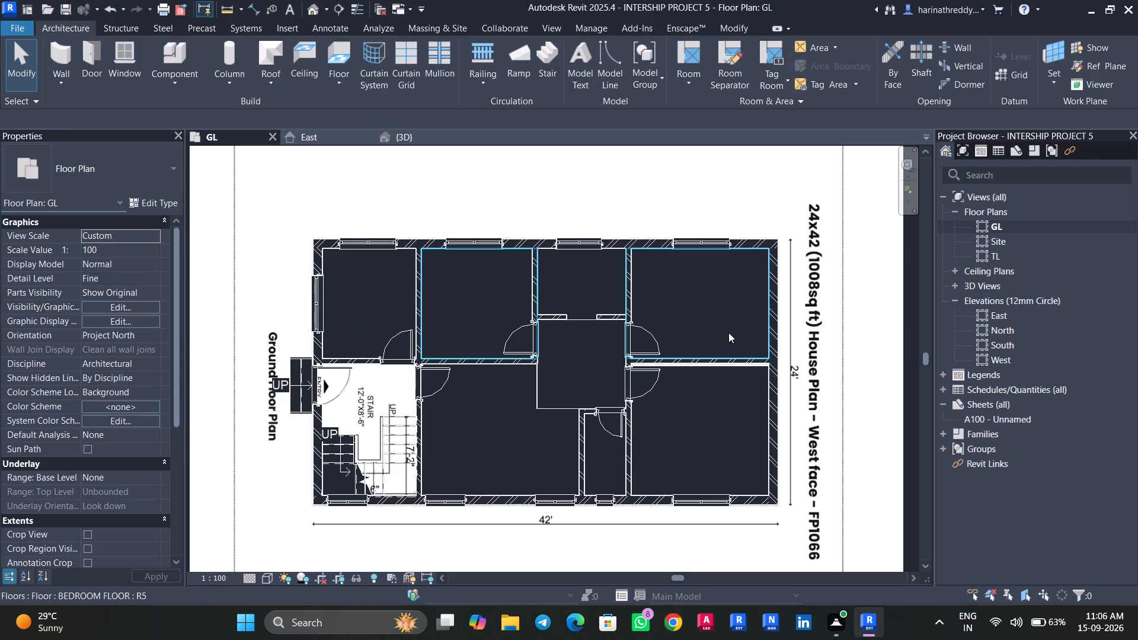
Check the assigned floor types of the bedrooms, DINING, LIVING & DINING and TOILET one by one.
{"action": "left_click", "coordinate": [728, 332]}
{"action": "key", "text": "Escape"}
{"action": "left_click", "coordinate": [727, 394]}
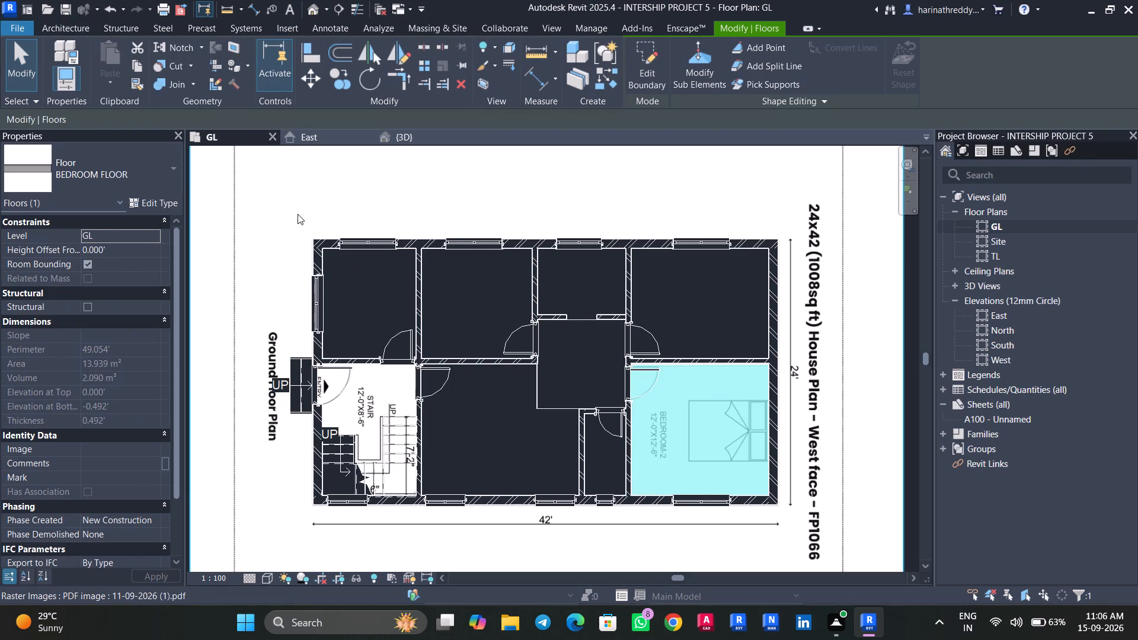
{"action": "key", "text": "Escape"}
{"action": "left_click", "coordinate": [436, 311]}
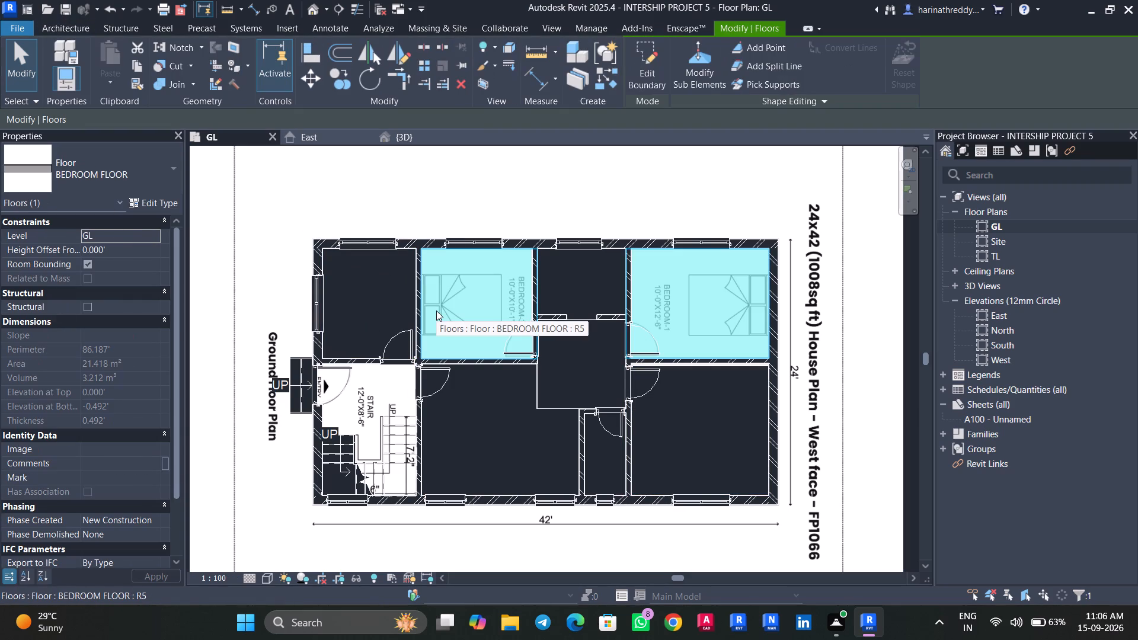
{"action": "key", "text": "Escape"}
{"action": "left_click", "coordinate": [709, 440]}
{"action": "key", "text": "Escape"}
{"action": "left_click", "coordinate": [571, 350]}
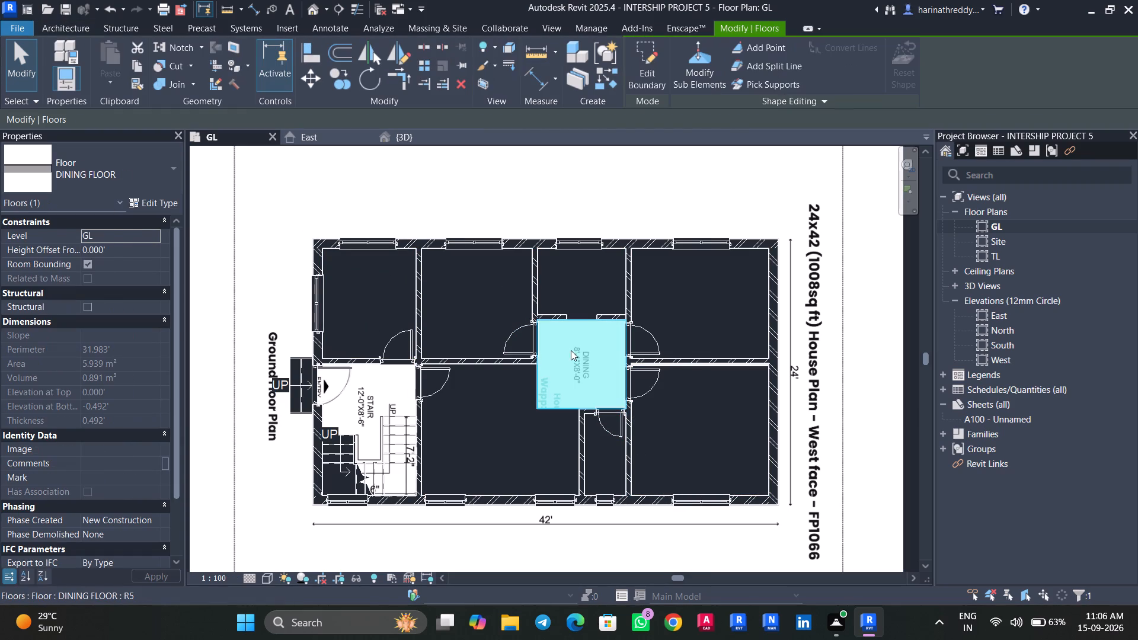
{"action": "key", "text": "Escape"}
{"action": "left_click", "coordinate": [512, 439]}
{"action": "key", "text": "Escape"}
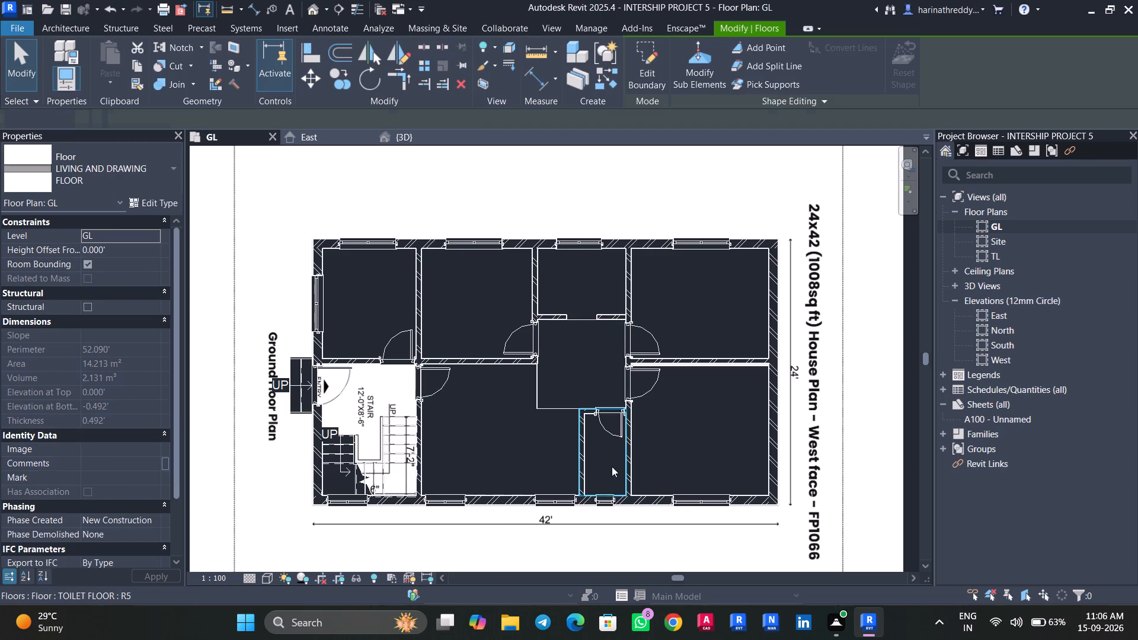
{"action": "left_click", "coordinate": [614, 466]}
{"action": "key", "text": "Escape"}
Change the floor in the DRAWING room to the DRAWING FLOOR type.
{"action": "left_click", "coordinate": [384, 312]}
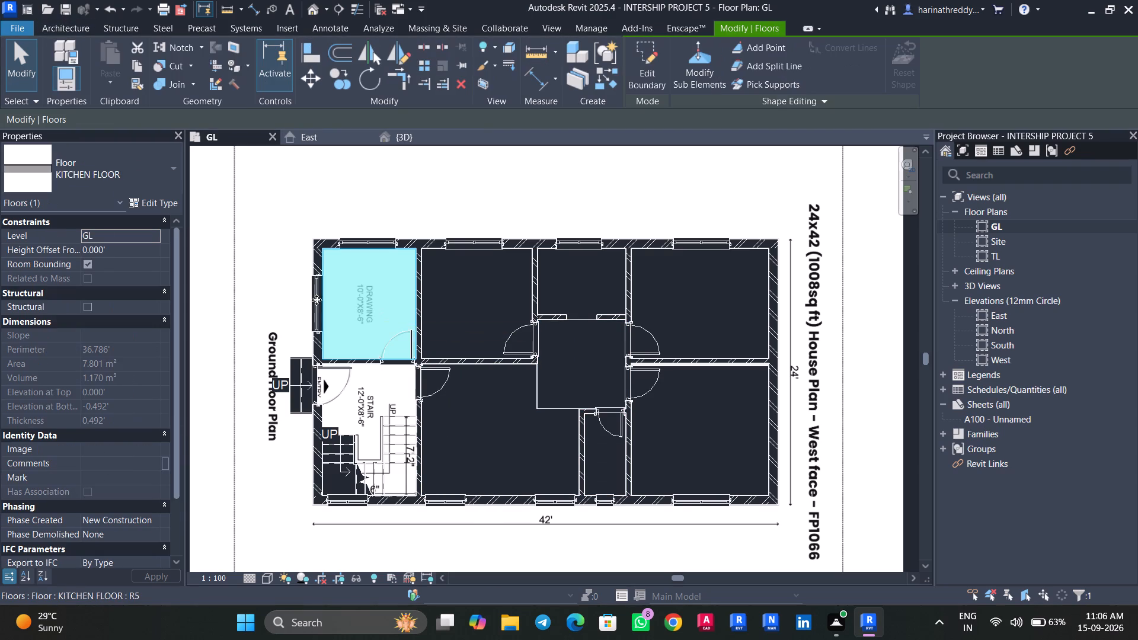
{"action": "left_click", "coordinate": [104, 145]}
{"action": "left_click", "coordinate": [61, 230]}
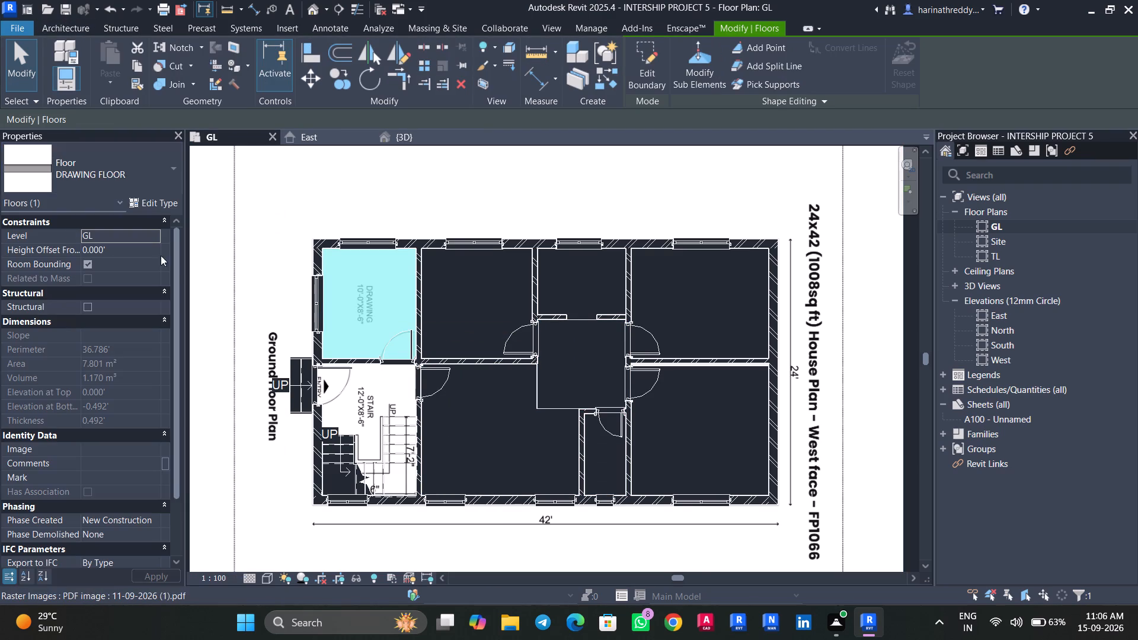
{"action": "key", "text": "Escape"}
Change the floor in the KITCHEN room to the KITCHEN FLOOR type.
{"action": "left_click", "coordinate": [431, 288]}
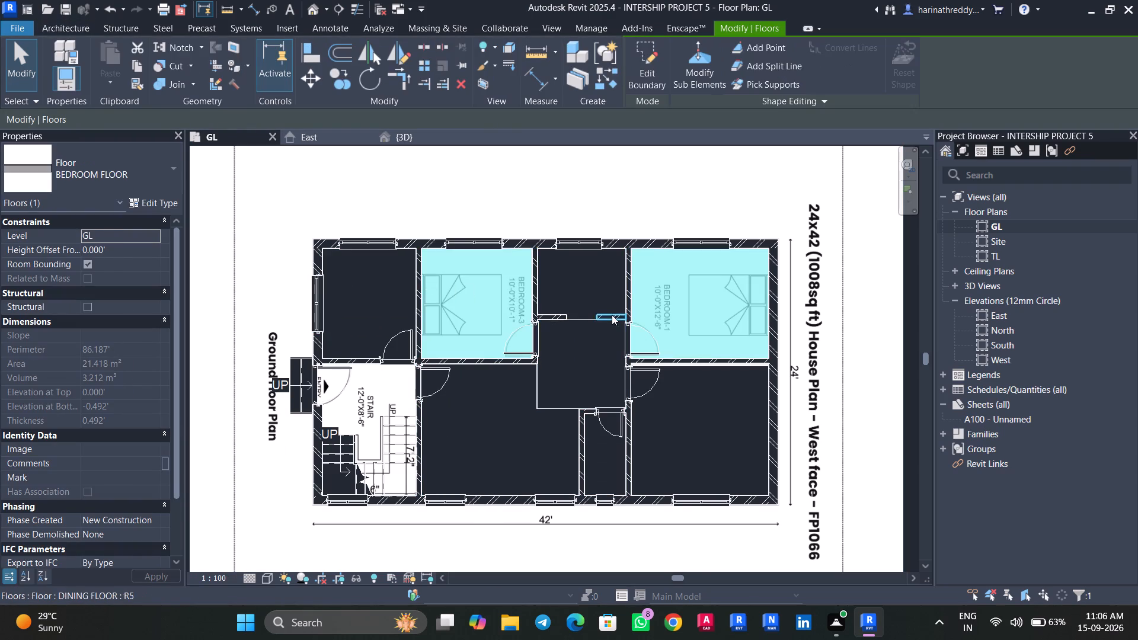
{"action": "key", "text": "Escape"}
{"action": "left_click", "coordinate": [588, 299]}
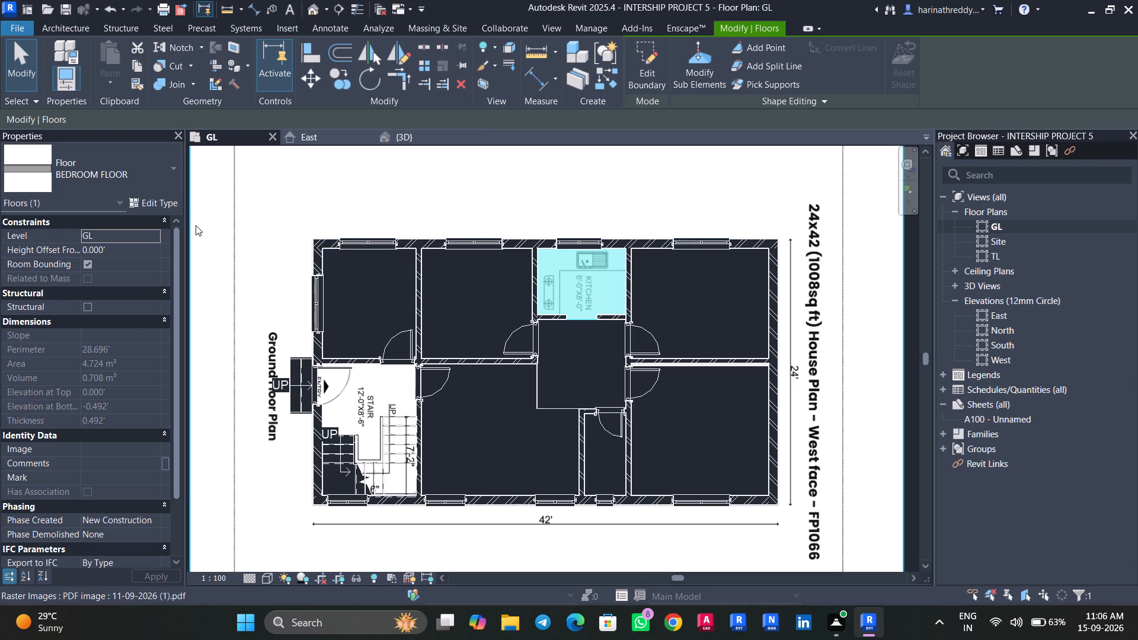
{"action": "left_click", "coordinate": [98, 170]}
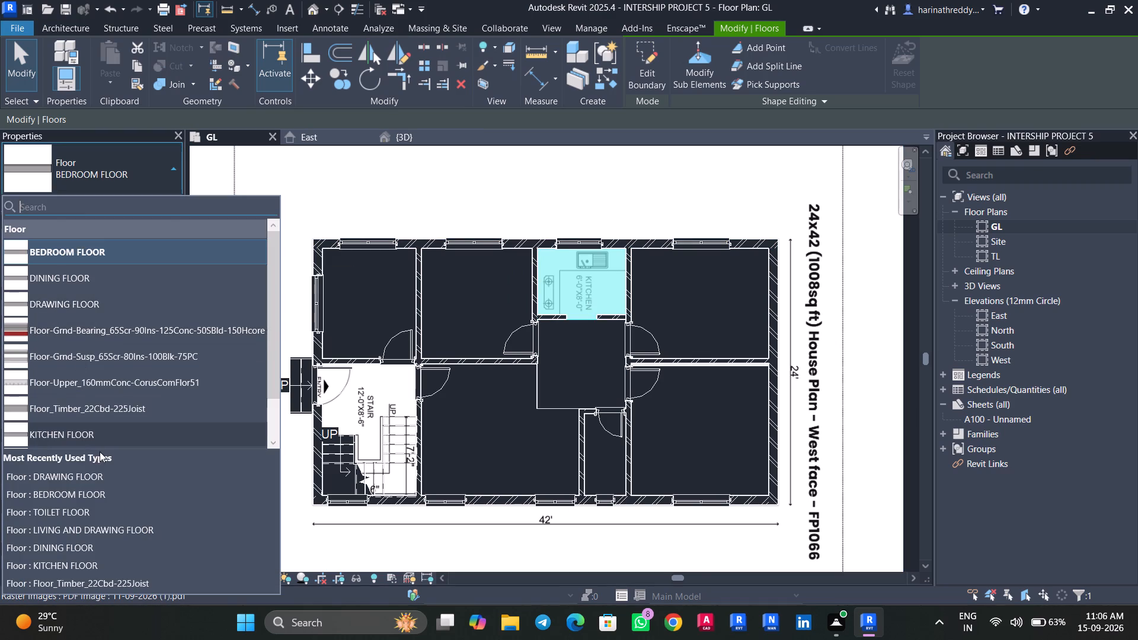
{"action": "left_click", "coordinate": [103, 433]}
{"action": "key", "text": "Escape"}
Check the floor types assigned to the LIVING & DINING, TOILET and KITCHEN rooms.
{"action": "left_click", "coordinate": [482, 430]}
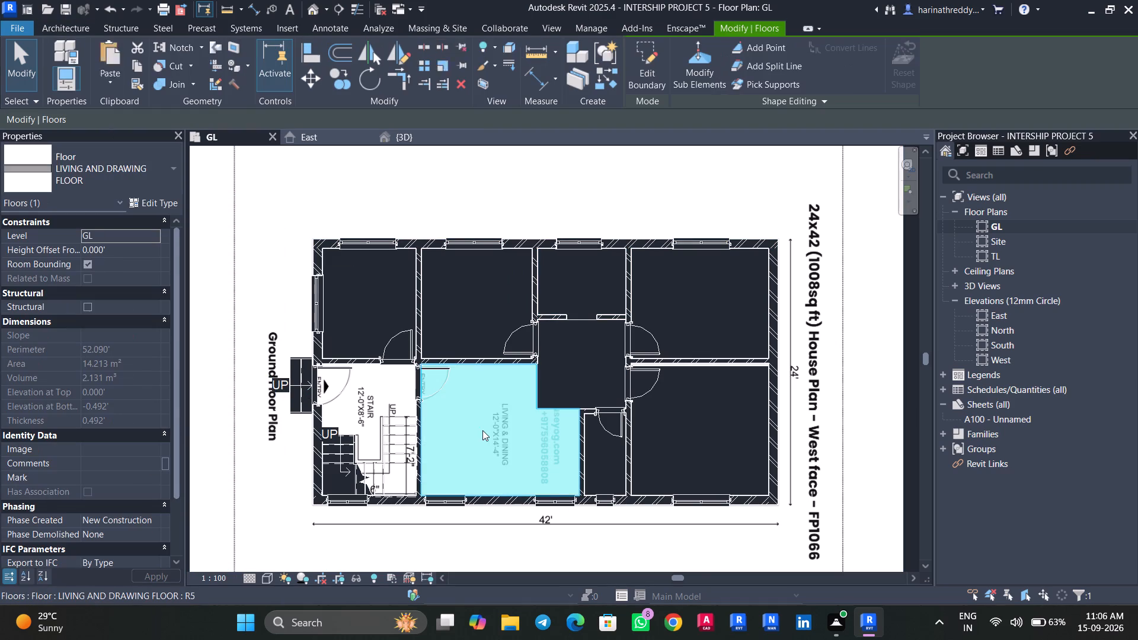
{"action": "key", "text": "Escape"}
{"action": "left_click", "coordinate": [616, 457]}
{"action": "key", "text": "Escape"}
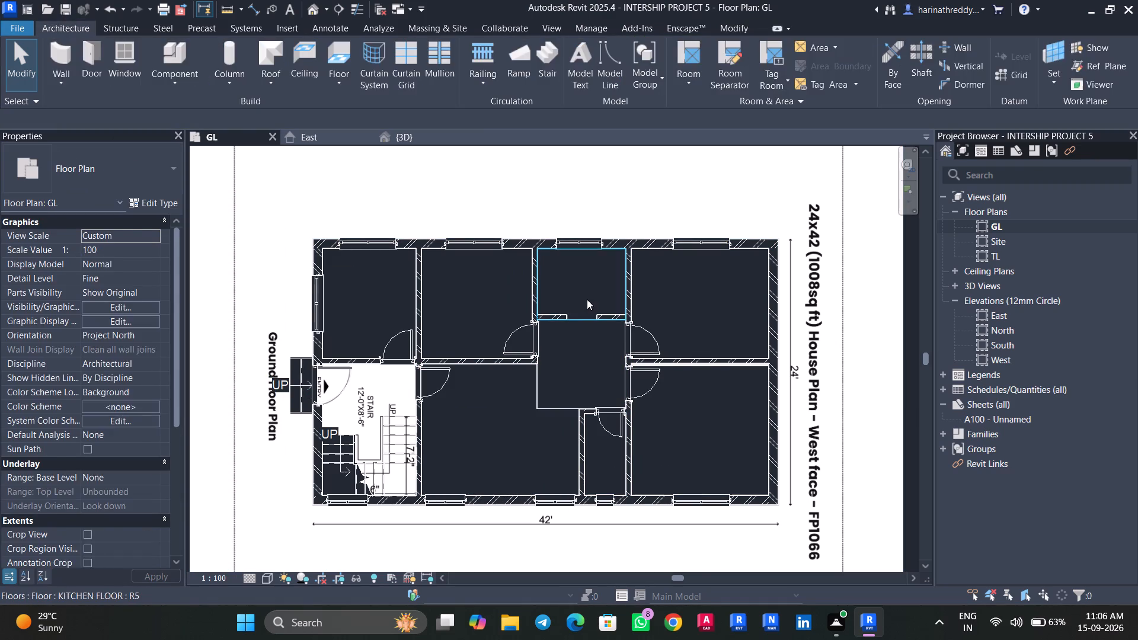
{"action": "left_click", "coordinate": [587, 299]}
{"action": "key", "text": "Escape"}
Start an architectural floor on level GL and duplicate the current floor type as STAIR CASE FLOOR.
{"action": "scroll", "coordinate": [321, 457], "scroll_direction": "up", "scroll_amount": 3}
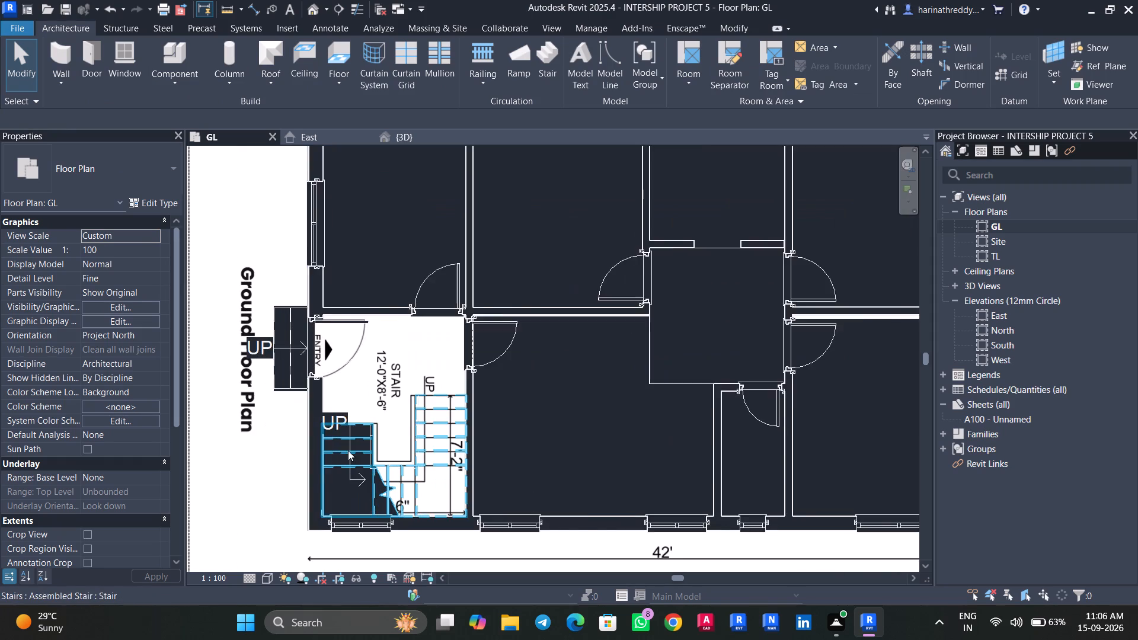
{"action": "middle_click_drag", "start_coordinate": [349, 450], "coordinate": [378, 433]}
{"action": "scroll", "coordinate": [351, 450], "scroll_direction": "up", "scroll_amount": 1}
{"action": "left_click", "coordinate": [342, 88]}
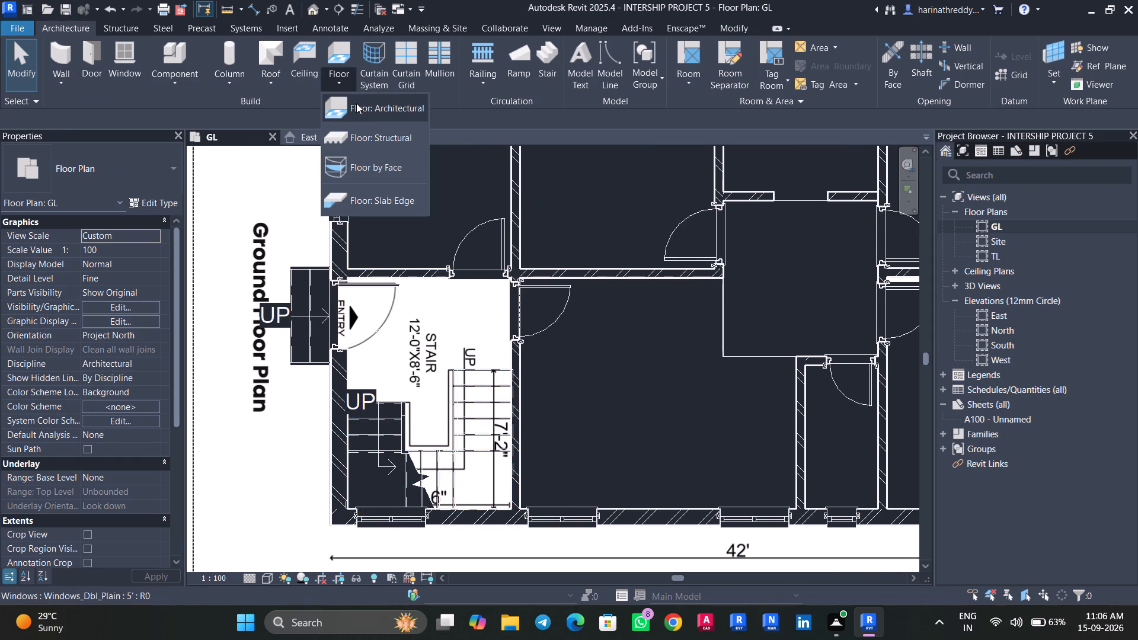
{"action": "left_click", "coordinate": [356, 104]}
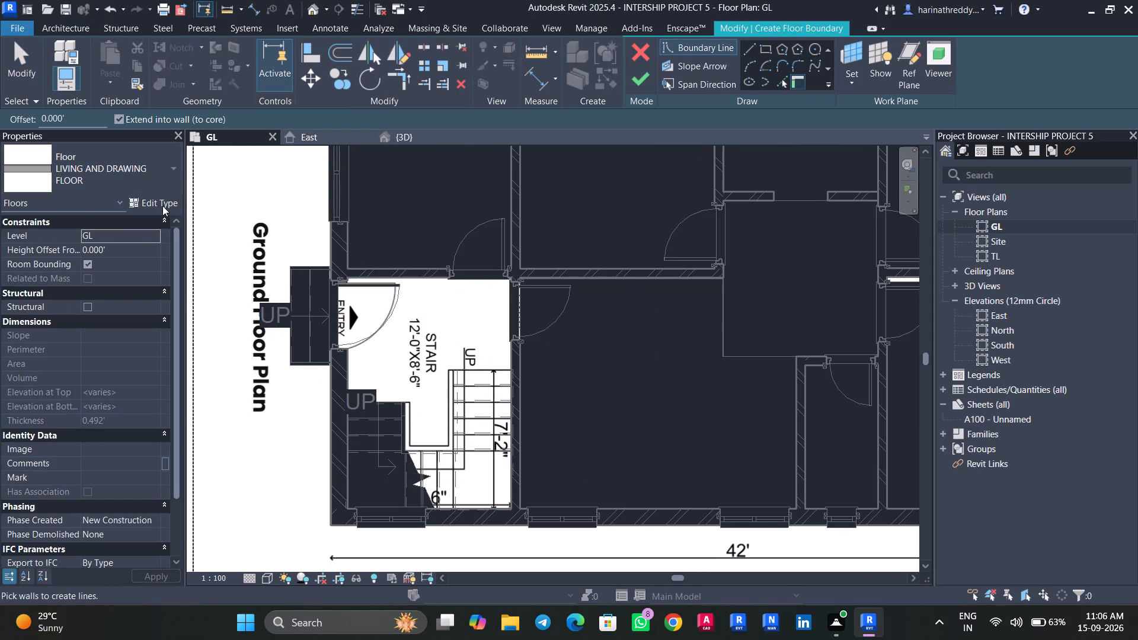
{"action": "left_click", "coordinate": [162, 206]}
{"action": "left_click", "coordinate": [1076, 175]}
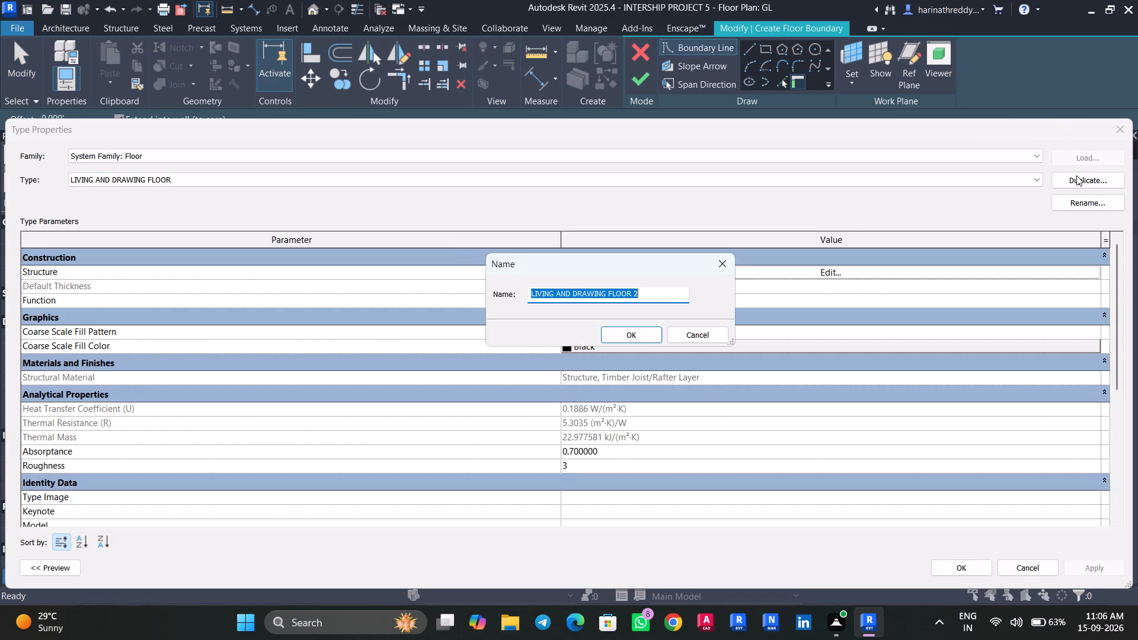
{"action": "type", "text": "STAIR CASE FLOOR"}
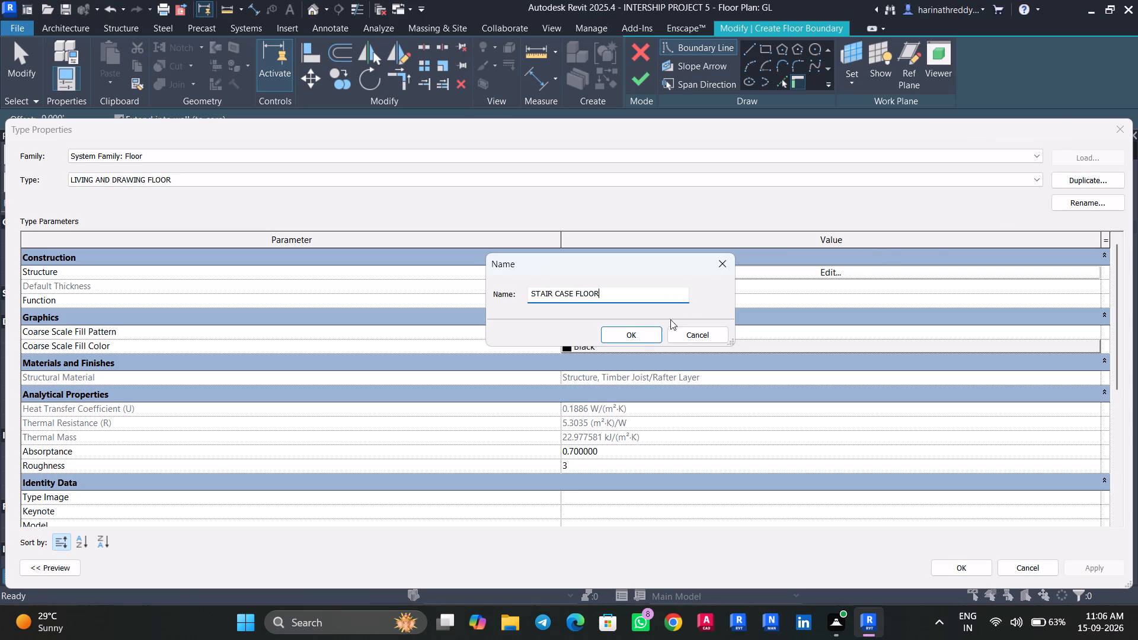
{"action": "left_click", "coordinate": [639, 334]}
{"action": "left_click", "coordinate": [979, 568]}
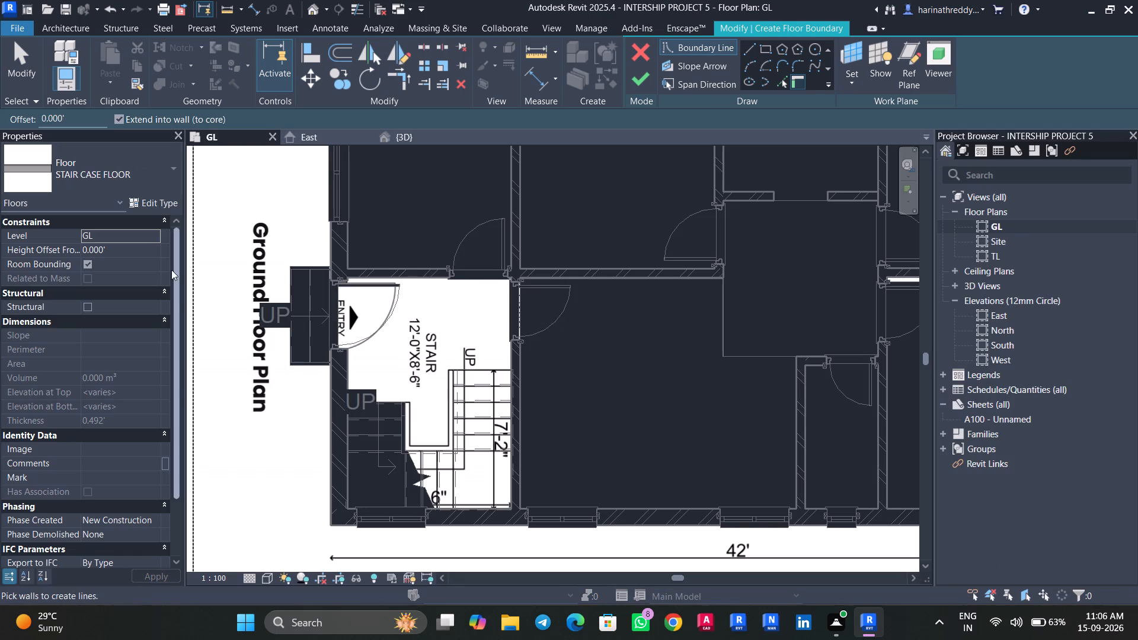
Sketch a rectangular floor boundary around the STAIR room along its walls and finish the floor.
{"action": "left_click", "coordinate": [765, 49]}
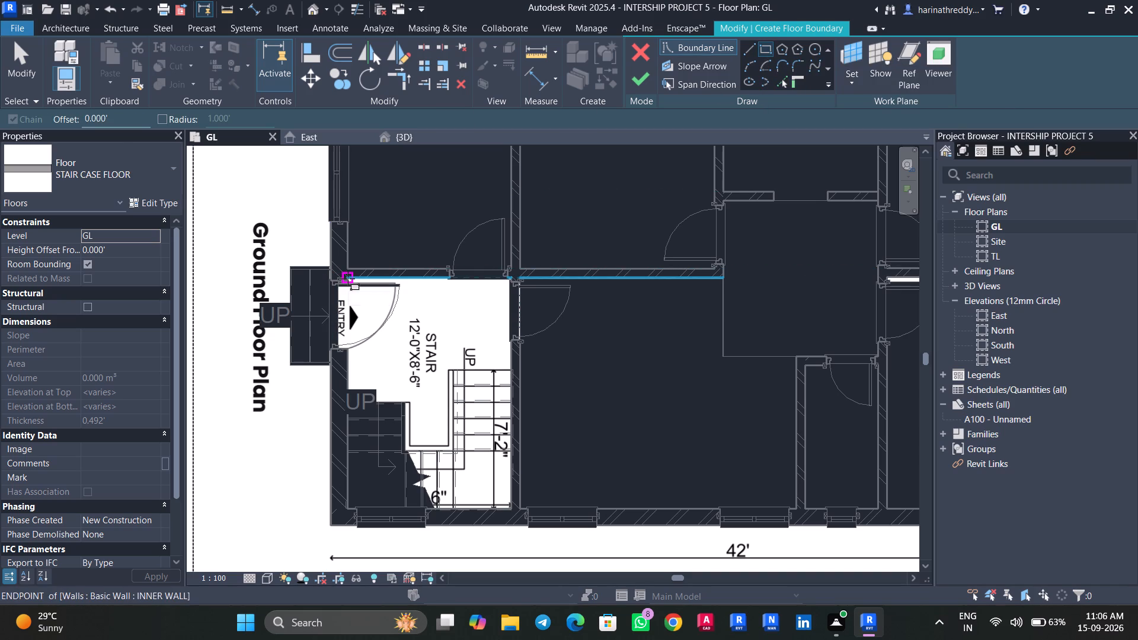
{"action": "left_click", "coordinate": [348, 279]}
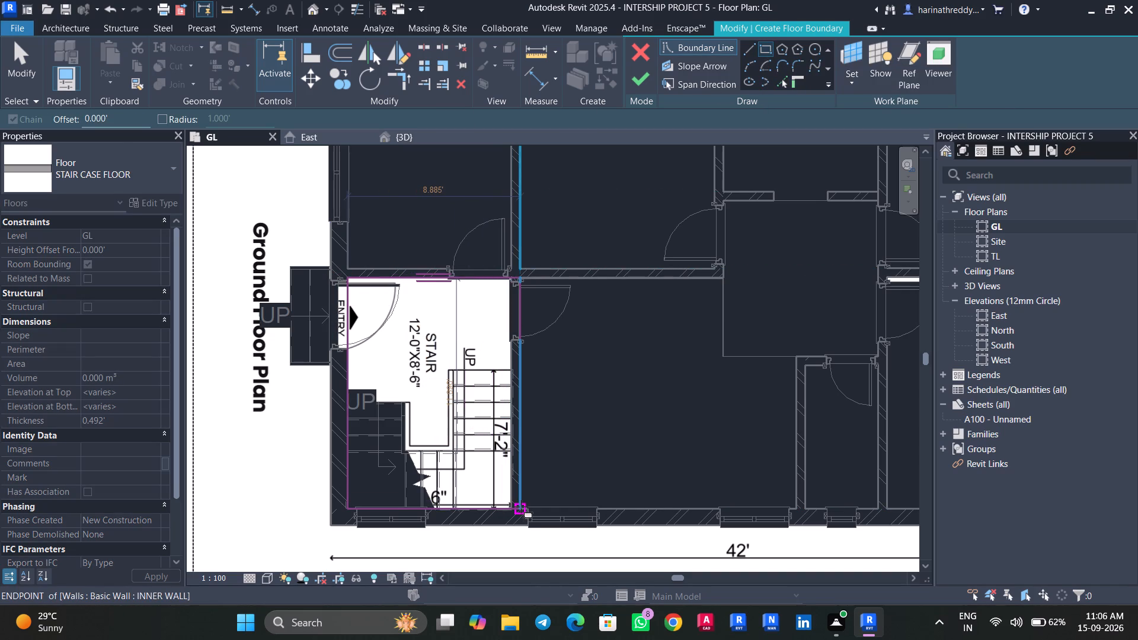
{"action": "left_click", "coordinate": [521, 507]}
{"action": "left_click", "coordinate": [647, 79]}
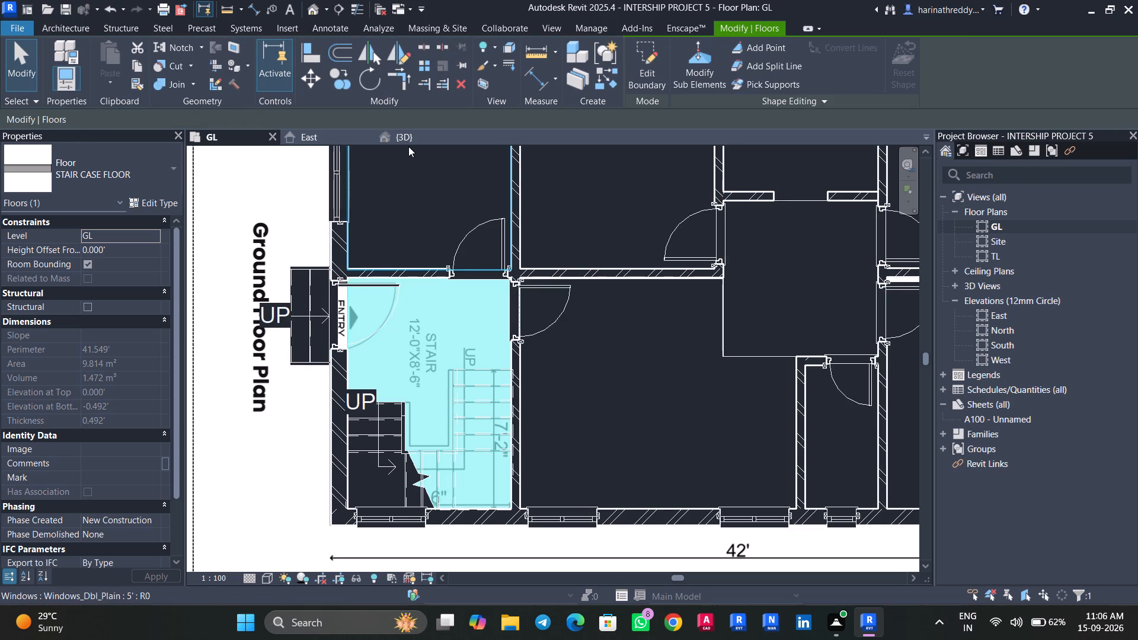
{"action": "key", "text": "Escape"}
{"action": "key", "text": "Escape"}
Examine the house in the 3D view from above and below, looking at the room floors and their undersides.
{"action": "left_click", "coordinate": [411, 132]}
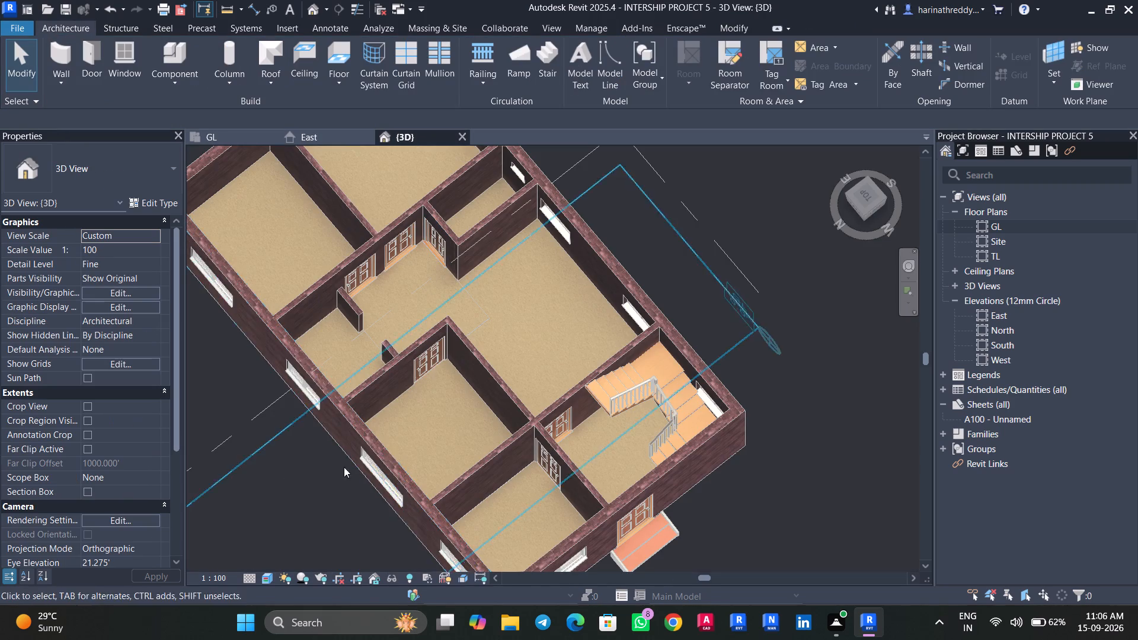
{"action": "middle_click_drag", "start_coordinate": [782, 565], "coordinate": [718, 62], "text": "shift"}
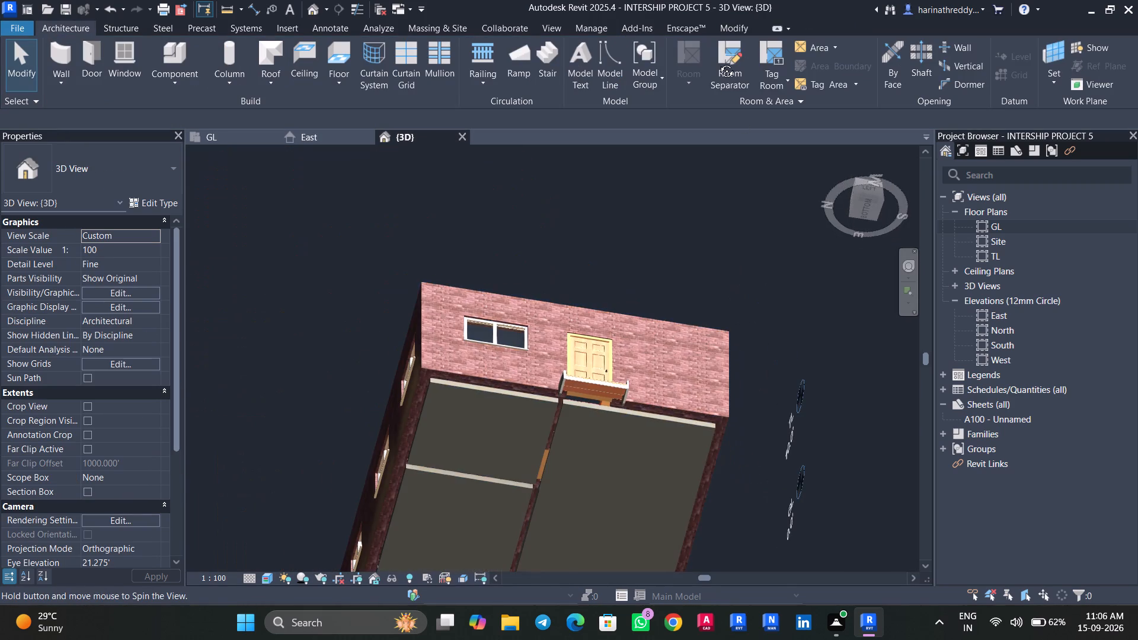
{"action": "middle_click_drag", "start_coordinate": [718, 62], "coordinate": [719, 554], "text": "shift"}
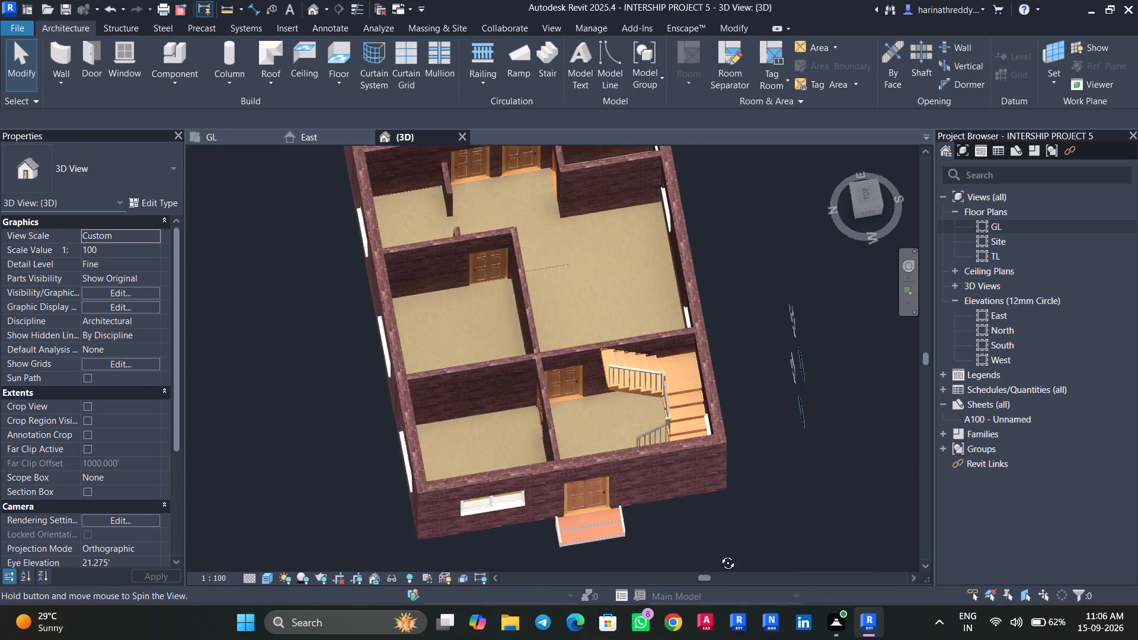
{"action": "middle_click_drag", "start_coordinate": [719, 554], "coordinate": [713, 555], "text": "shift"}
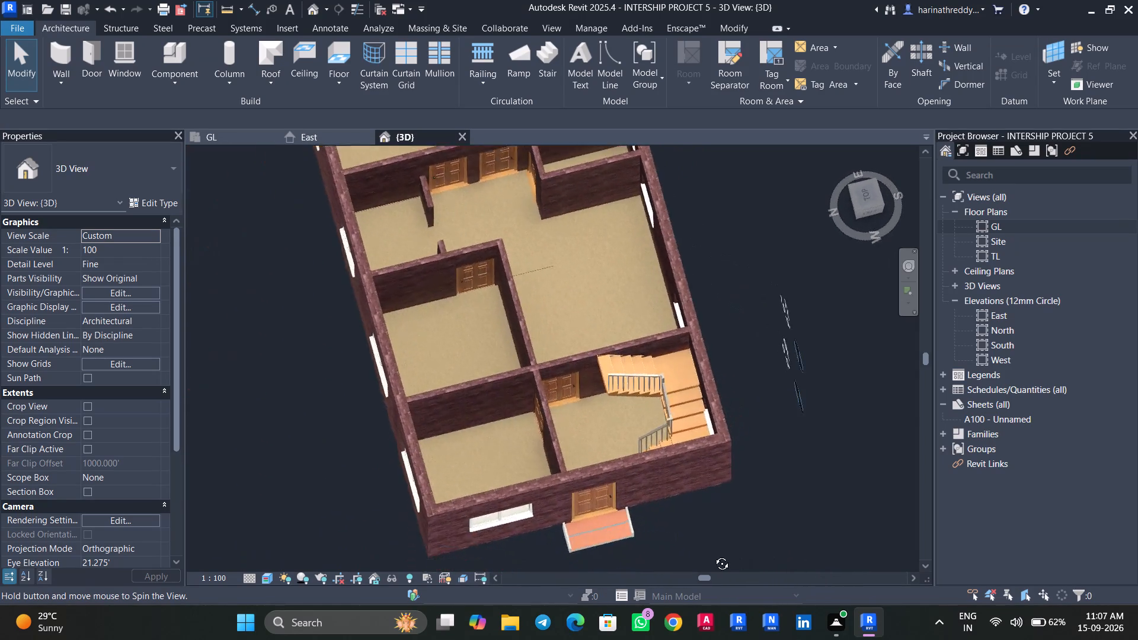
{"action": "middle_click_drag", "start_coordinate": [713, 555], "coordinate": [720, 135], "text": "shift"}
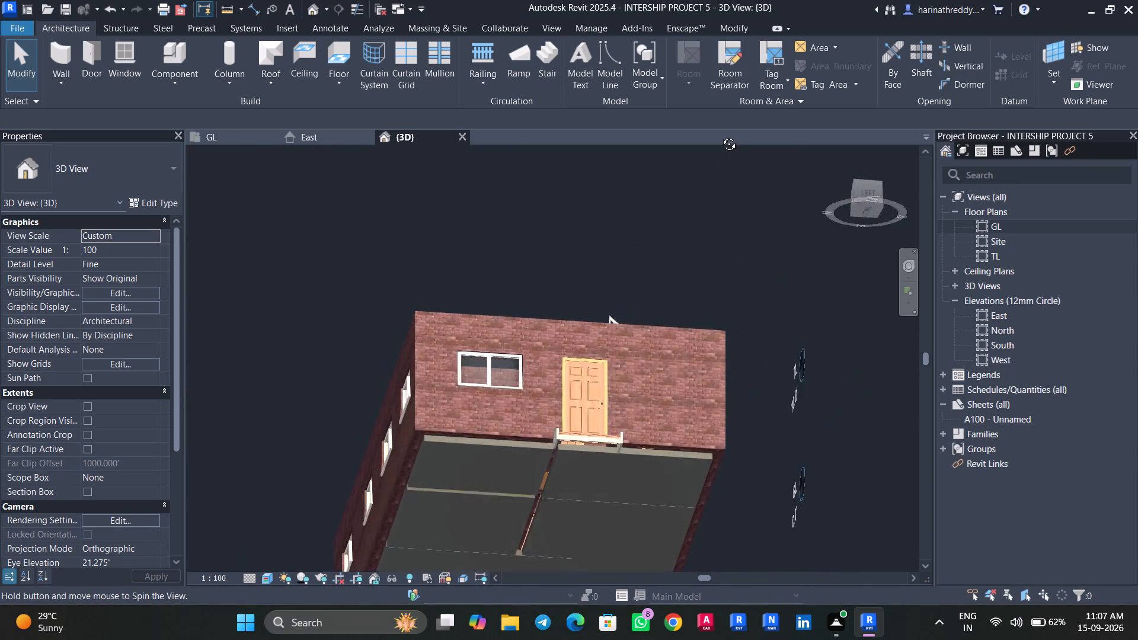
{"action": "middle_click_drag", "start_coordinate": [720, 135], "coordinate": [613, 203], "text": "shift"}
{"action": "middle_click_drag", "start_coordinate": [639, 251], "coordinate": [603, 128]}
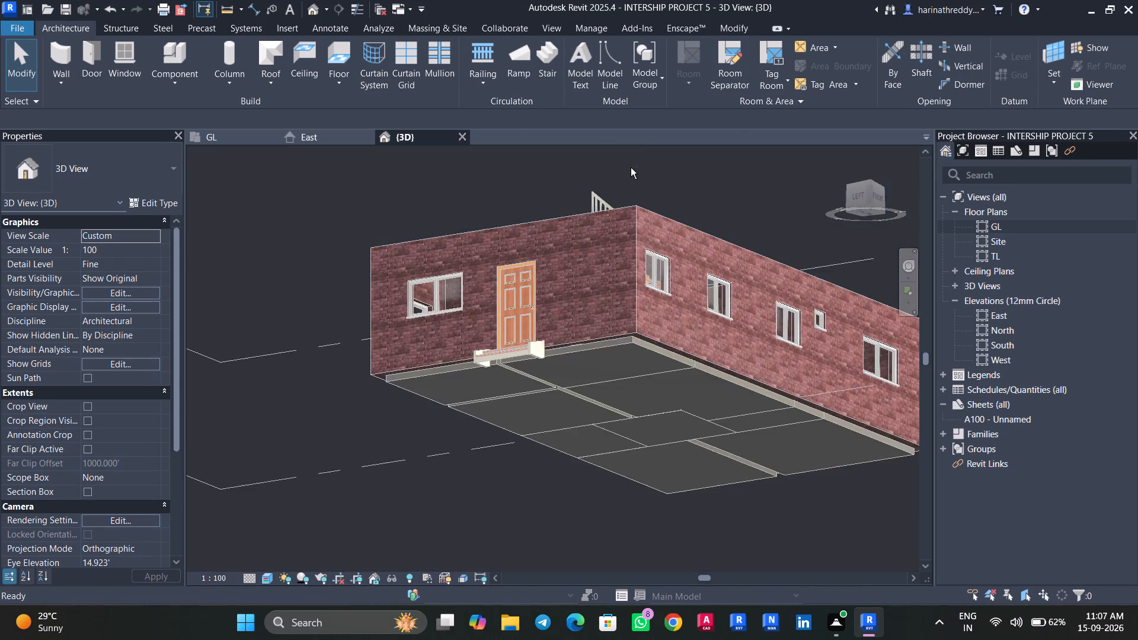
{"action": "middle_click_drag", "start_coordinate": [631, 168], "coordinate": [646, 123], "text": "shift"}
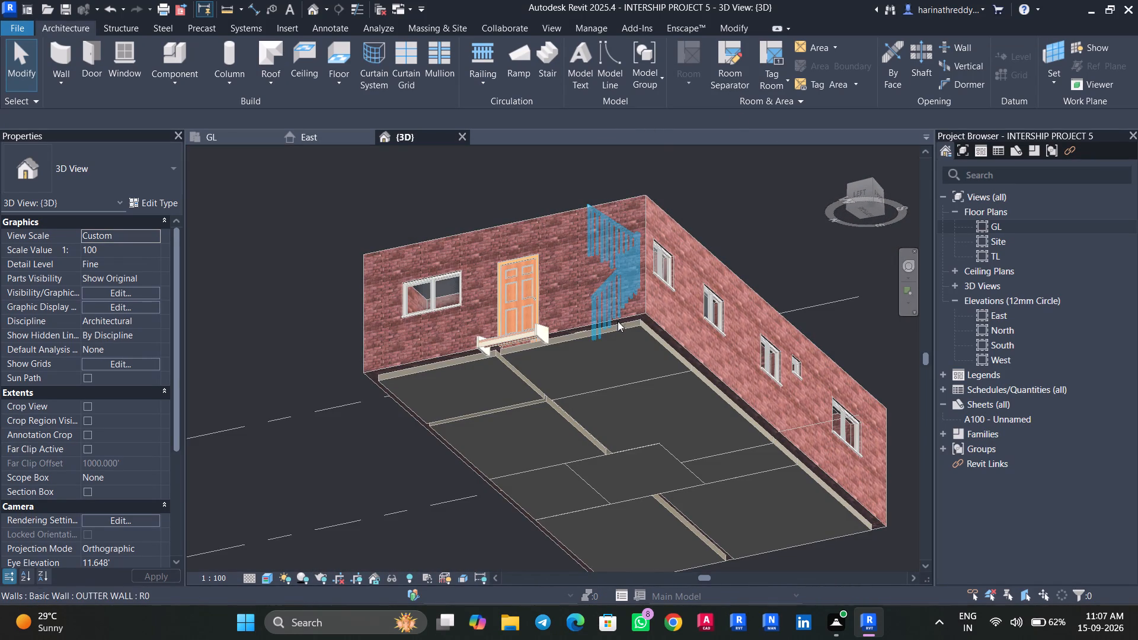
Select the floors of all the rooms and set their height offset from the level to 125 mm.
{"action": "left_click", "coordinate": [619, 348]}
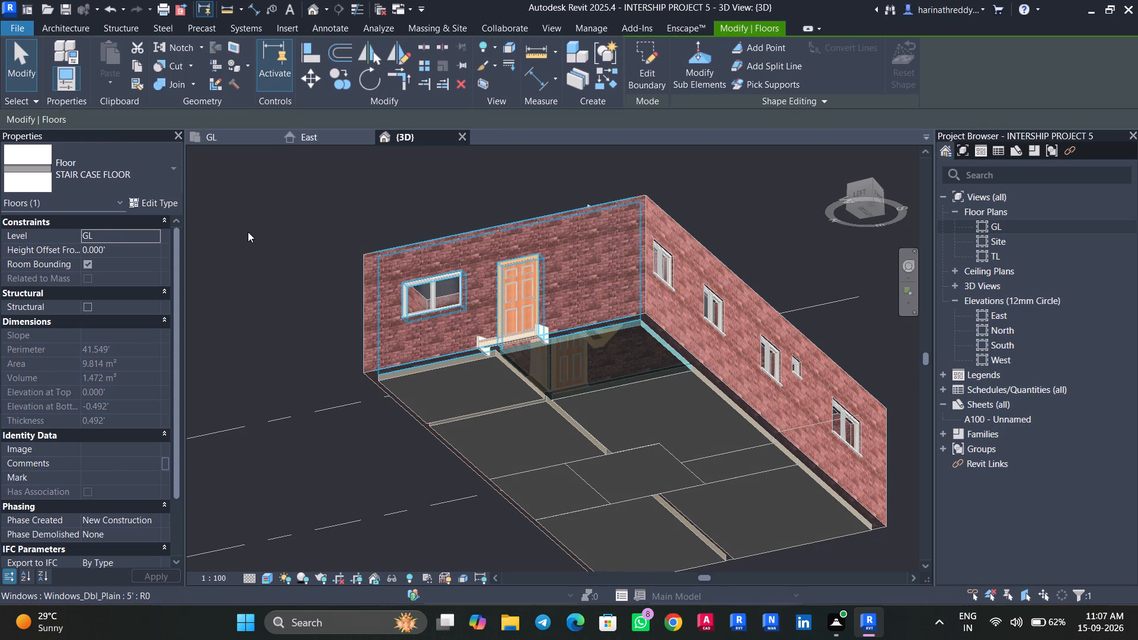
{"action": "key", "text": "s"}
{"action": "key", "text": "a"}
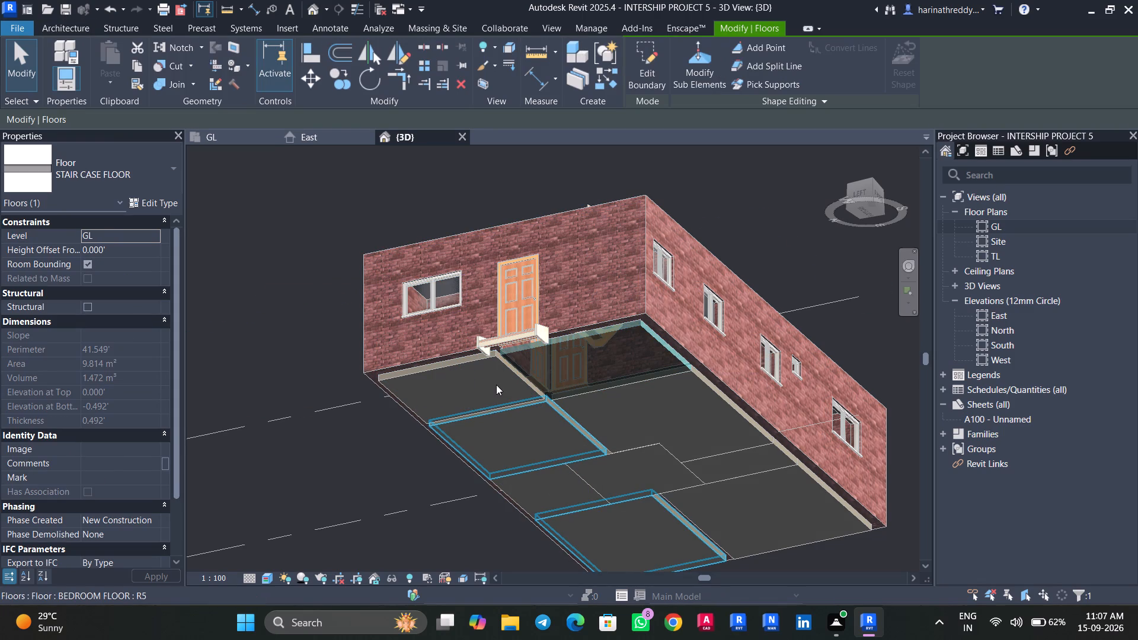
{"action": "left_click", "coordinate": [496, 387], "text": "ctrl"}
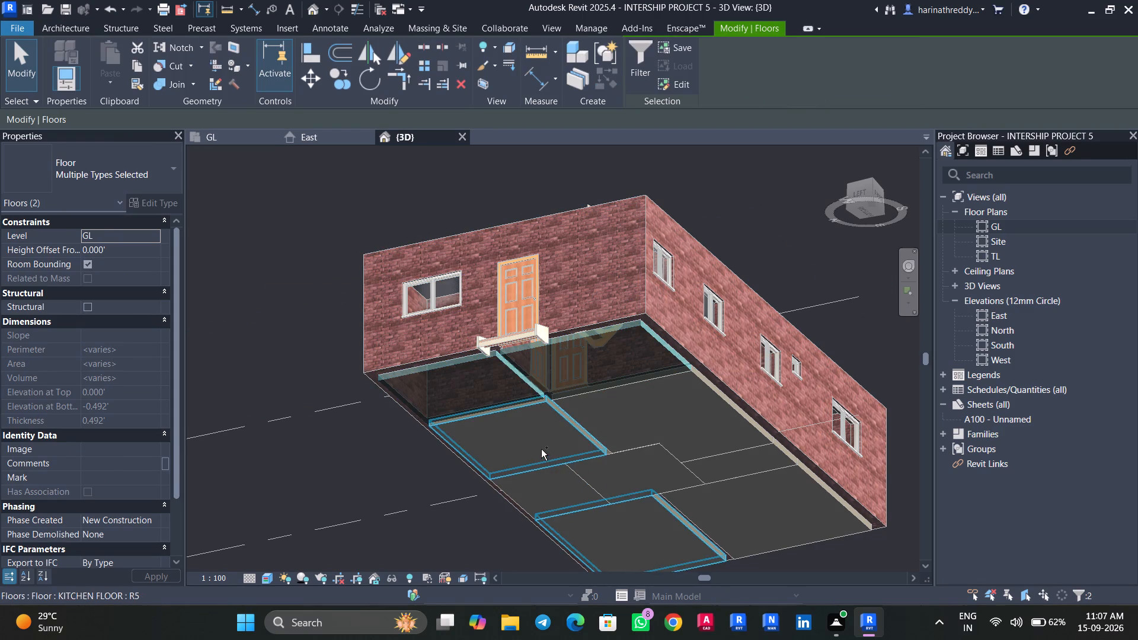
{"action": "left_click", "coordinate": [541, 449], "text": "ctrl"}
{"action": "left_click", "coordinate": [667, 421], "text": "ctrl"}
{"action": "left_click", "coordinate": [657, 467], "text": "ctrl"}
{"action": "left_click", "coordinate": [548, 484], "text": "ctrl"}
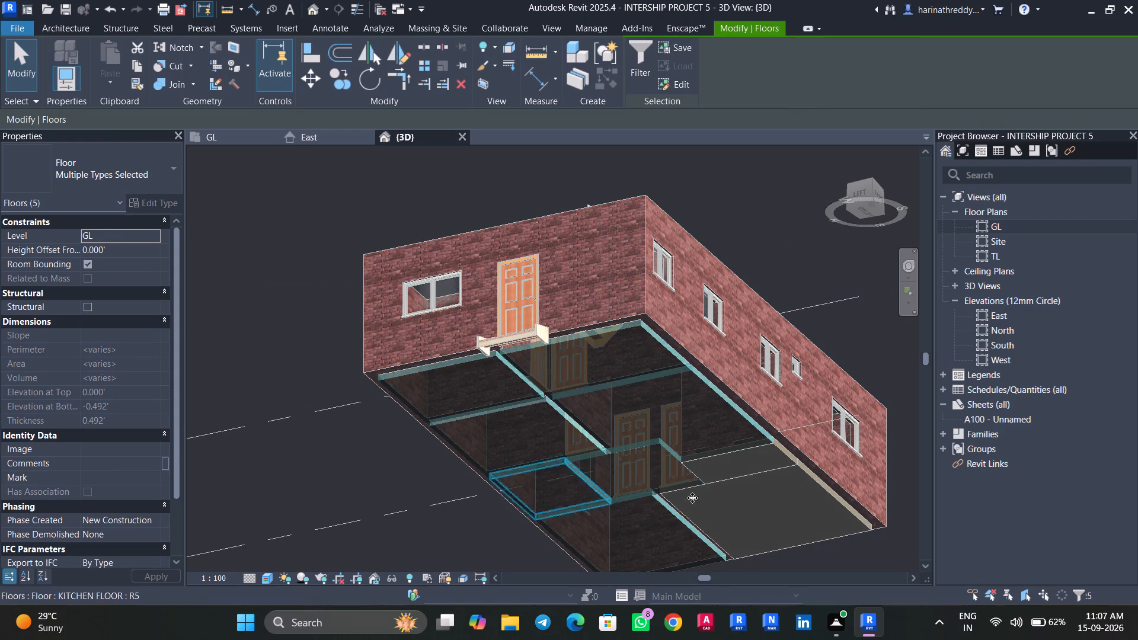
{"action": "left_click", "coordinate": [752, 462], "text": "ctrl"}
{"action": "left_click", "coordinate": [773, 518], "text": "ctrl"}
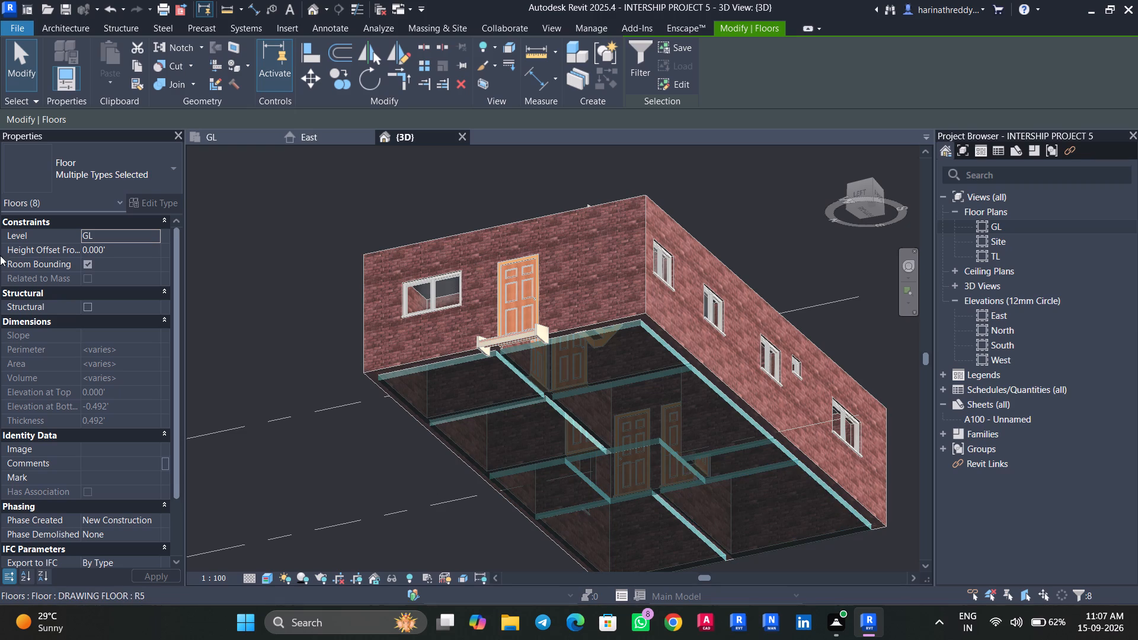
{"action": "left_click", "coordinate": [118, 251]}
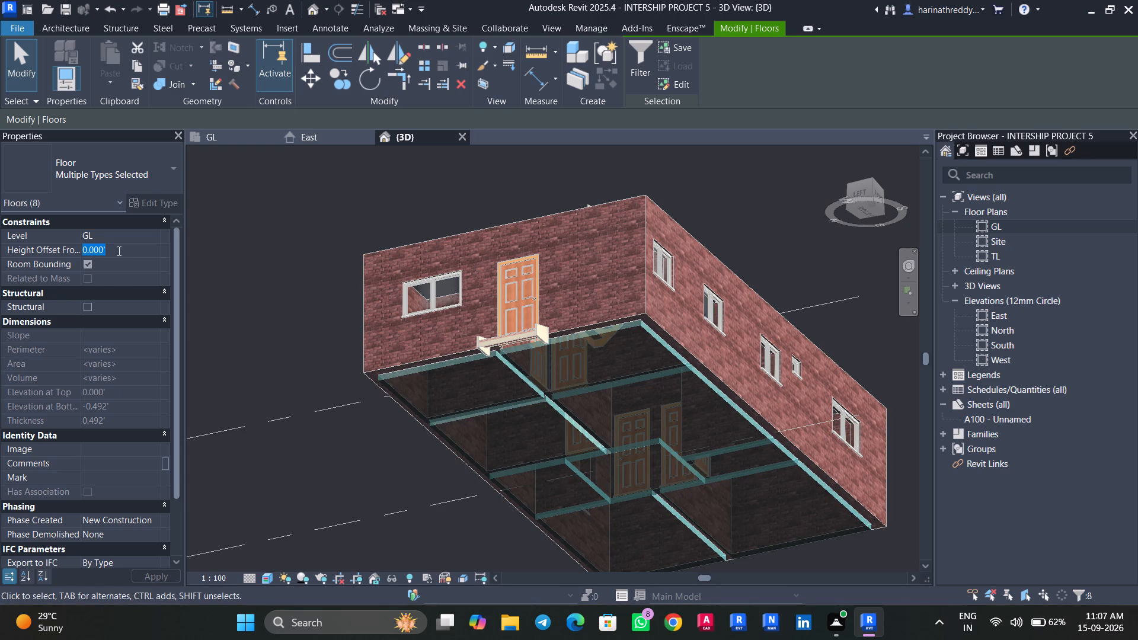
{"action": "type", "text": "125MM"}
{"action": "key", "text": "Return"}
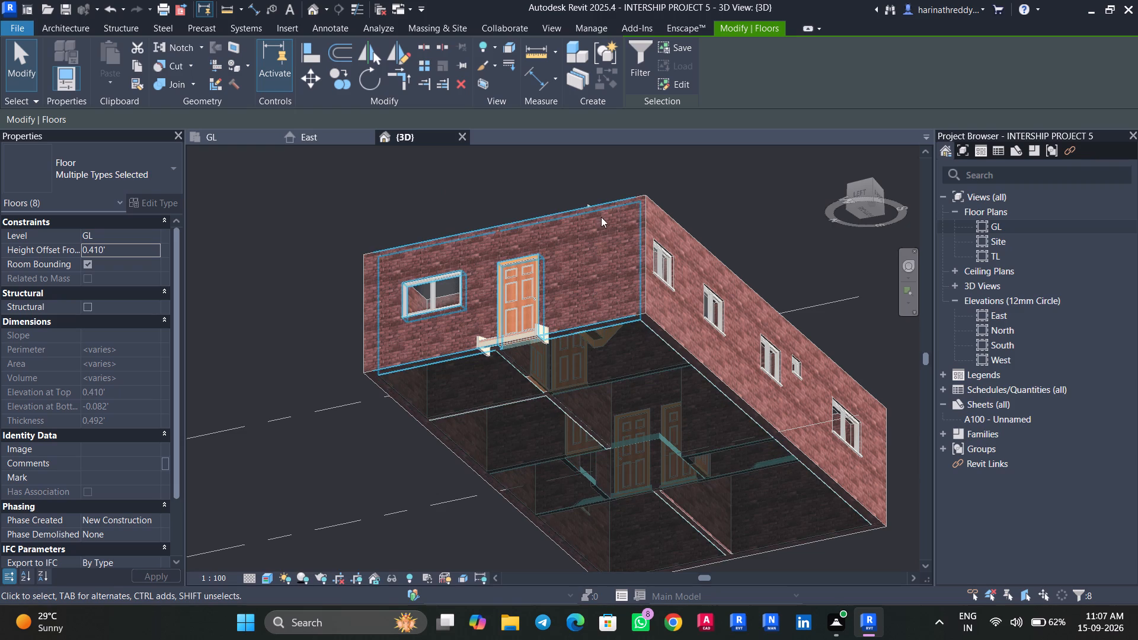
{"action": "key", "text": "Escape"}
{"action": "key", "text": "Escape"}
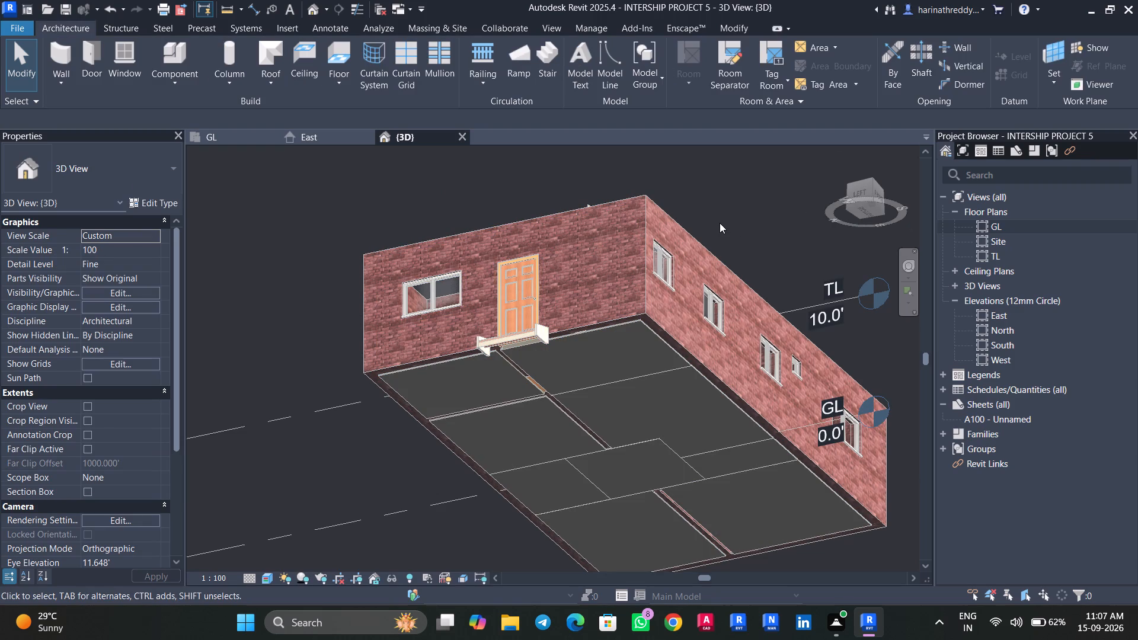
View the house from directly below and join the northwest DRAWING FLOOR geometry with the inner wall along its inner side.
{"action": "middle_click_drag", "start_coordinate": [721, 223], "coordinate": [705, 117], "text": "shift"}
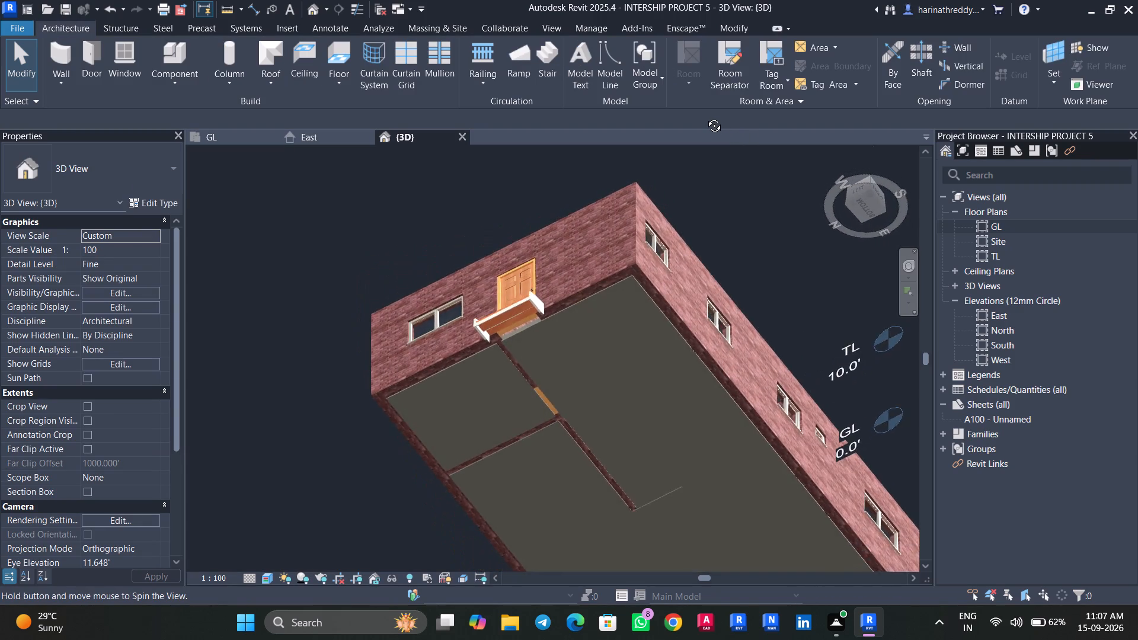
{"action": "middle_click_drag", "start_coordinate": [705, 117], "coordinate": [704, 117], "text": "shift"}
{"action": "scroll", "coordinate": [742, 238], "scroll_direction": "up", "scroll_amount": 1}
{"action": "middle_click_drag", "start_coordinate": [742, 236], "coordinate": [665, 36]}
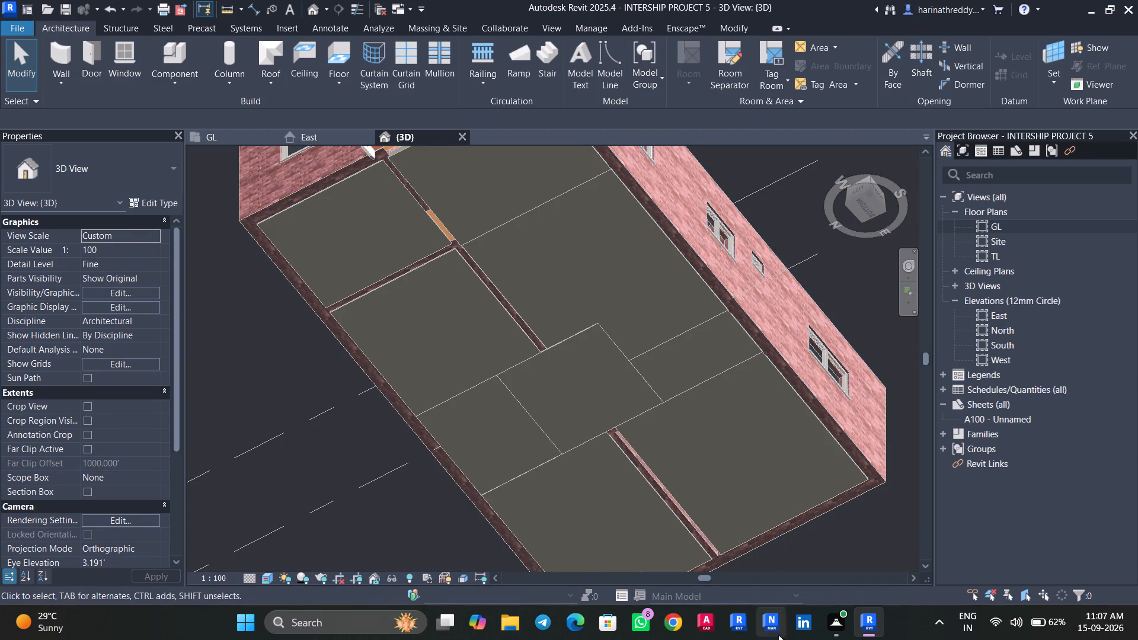
{"action": "left_click", "coordinate": [868, 207]}
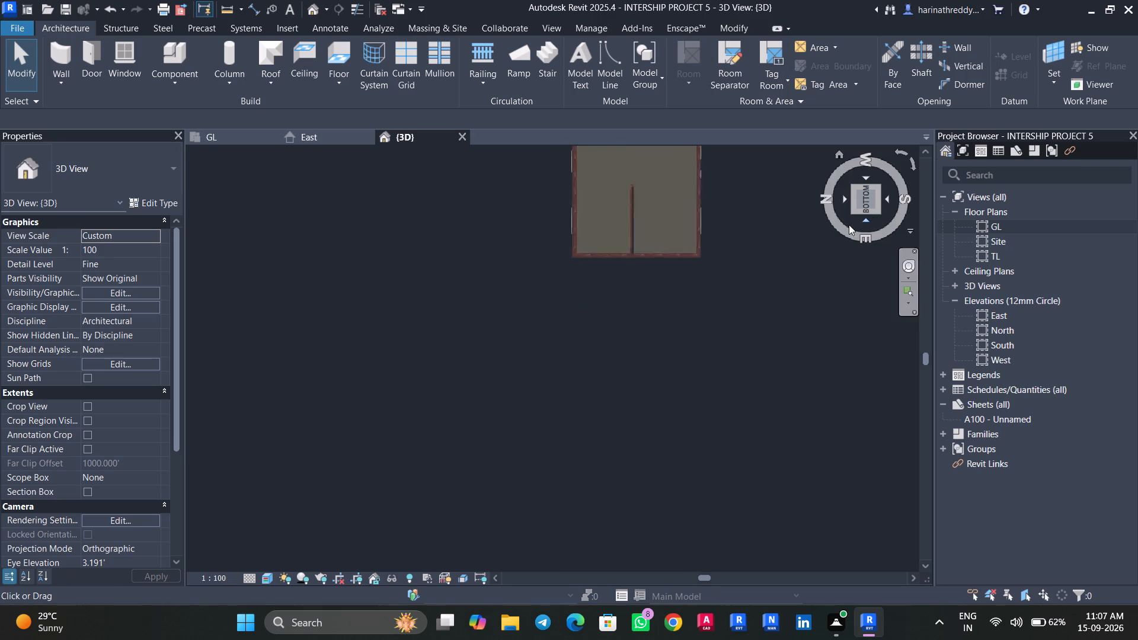
{"action": "scroll", "coordinate": [715, 393], "scroll_direction": "up", "scroll_amount": 4}
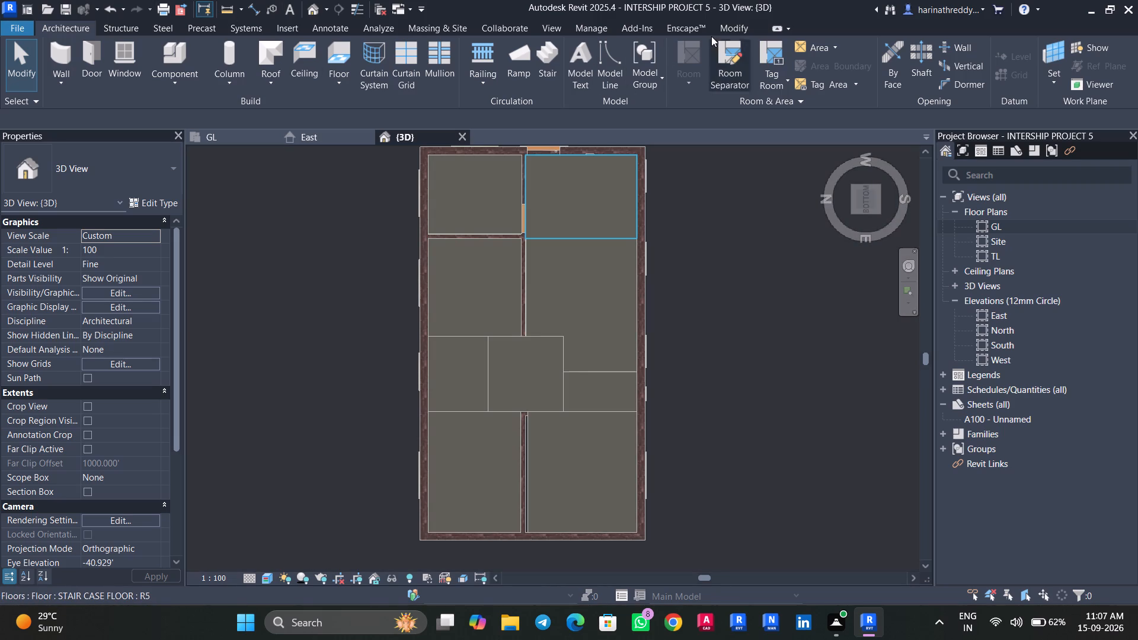
{"action": "left_click", "coordinate": [717, 29]}
{"action": "left_click", "coordinate": [191, 84]}
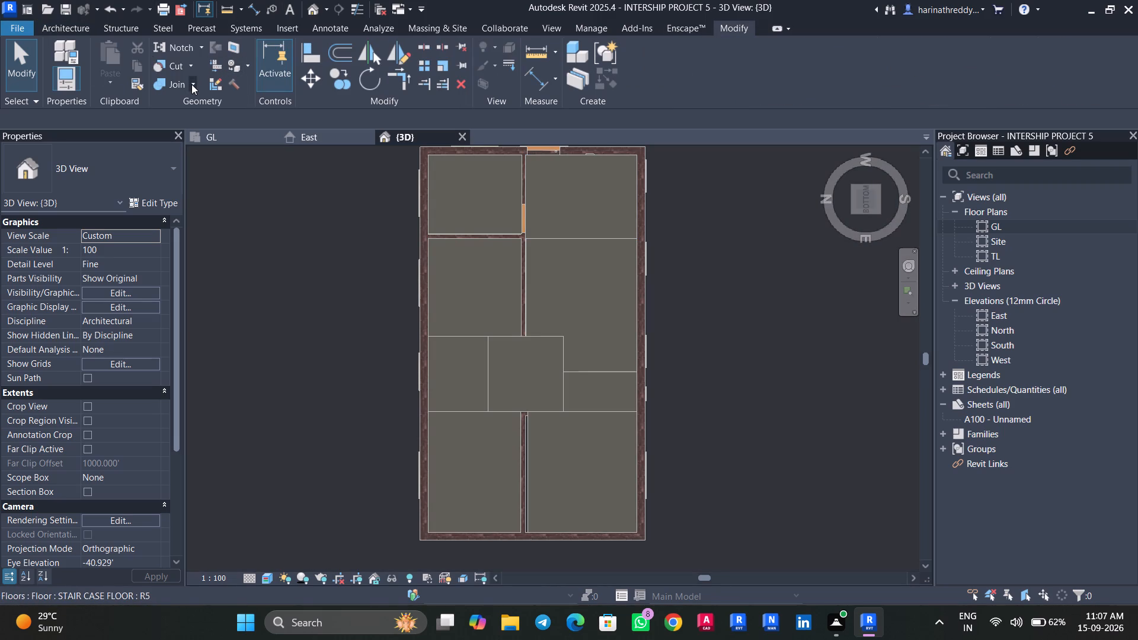
{"action": "left_click", "coordinate": [203, 110]}
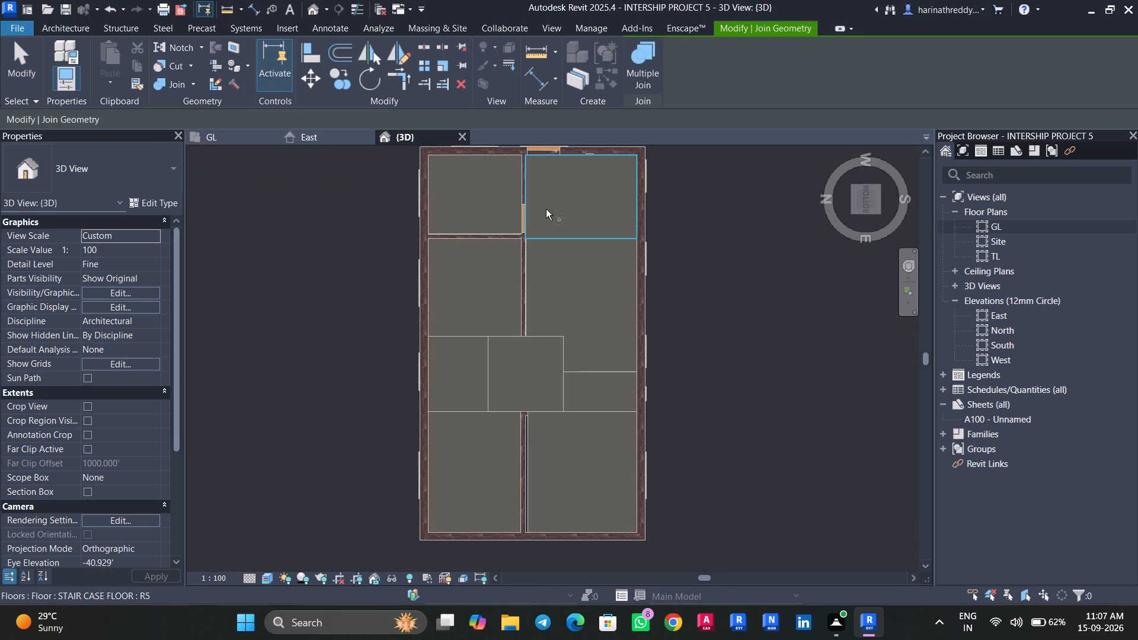
{"action": "scroll", "coordinate": [471, 194], "scroll_direction": "up", "scroll_amount": 5}
{"action": "left_click", "coordinate": [472, 194]}
{"action": "left_click", "coordinate": [472, 274]}
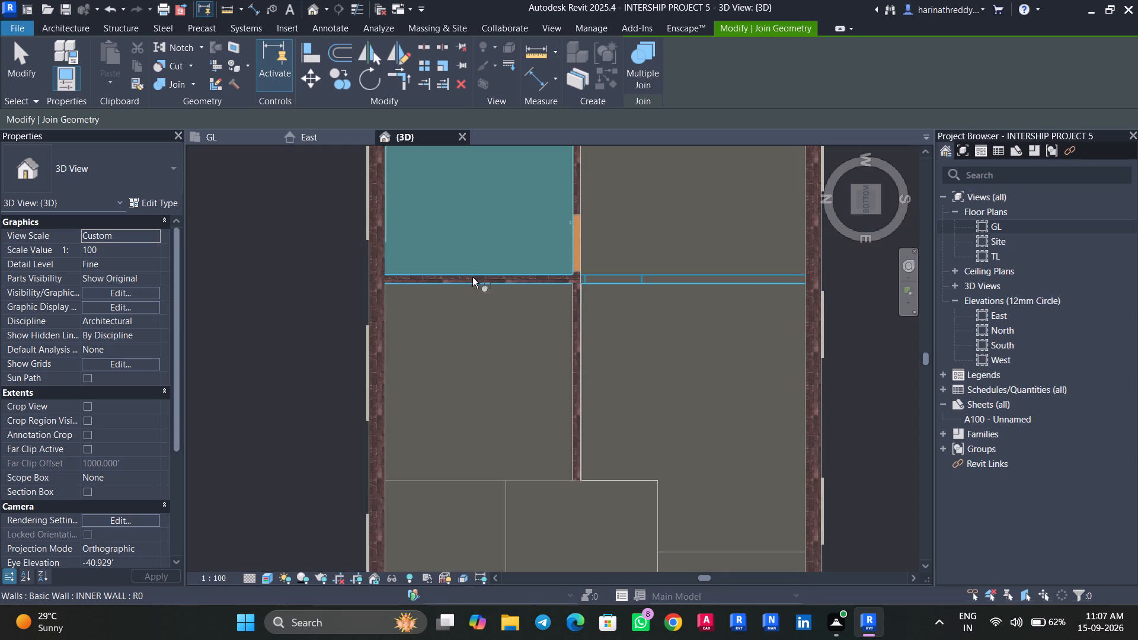
{"action": "middle_click_drag", "start_coordinate": [666, 235], "coordinate": [613, 307]}
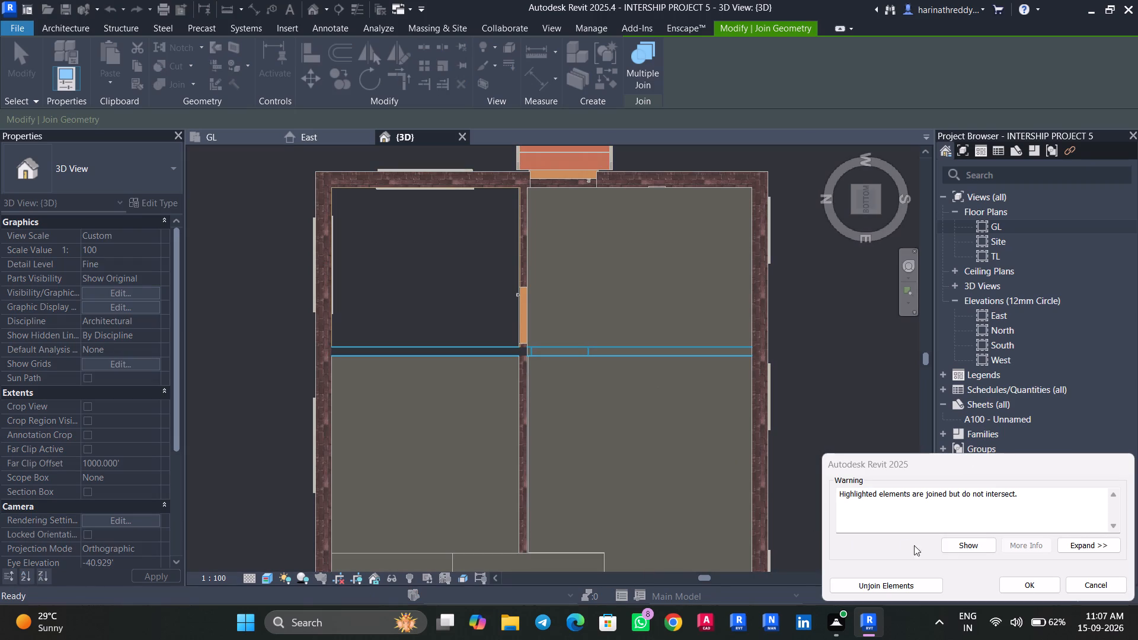
{"action": "left_click", "coordinate": [1040, 587]}
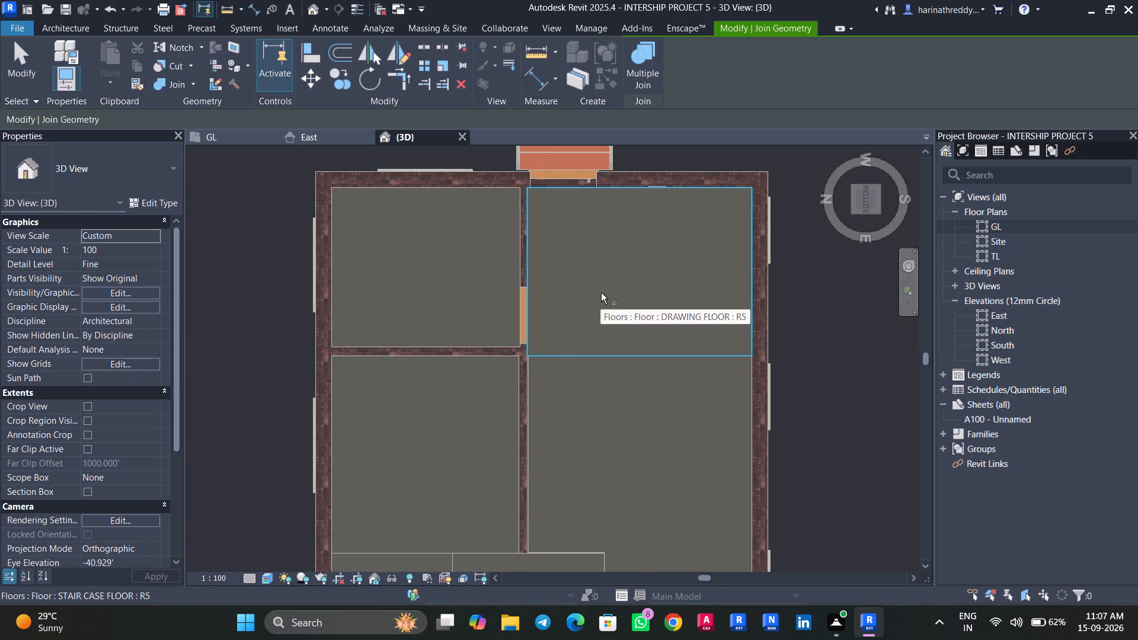
Join the STAIR CASE FLOOR and the LIVING AND DRAWING FLOOR with the long inner wall running beside both of them.
{"action": "left_click", "coordinate": [601, 289]}
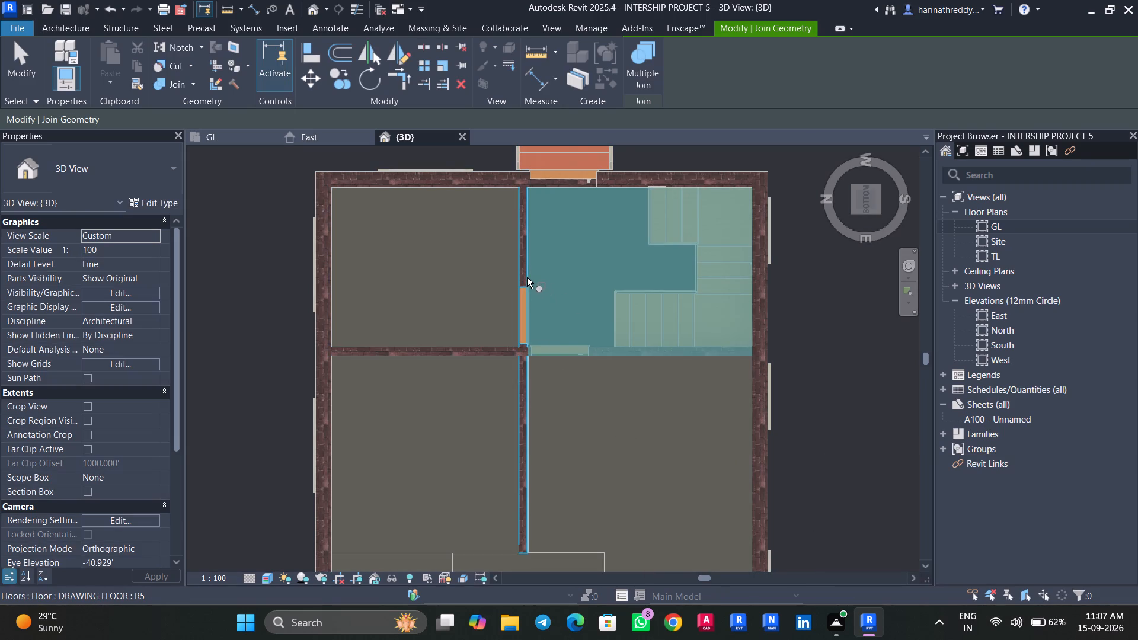
{"action": "left_click", "coordinate": [528, 271]}
{"action": "left_click", "coordinate": [680, 404]}
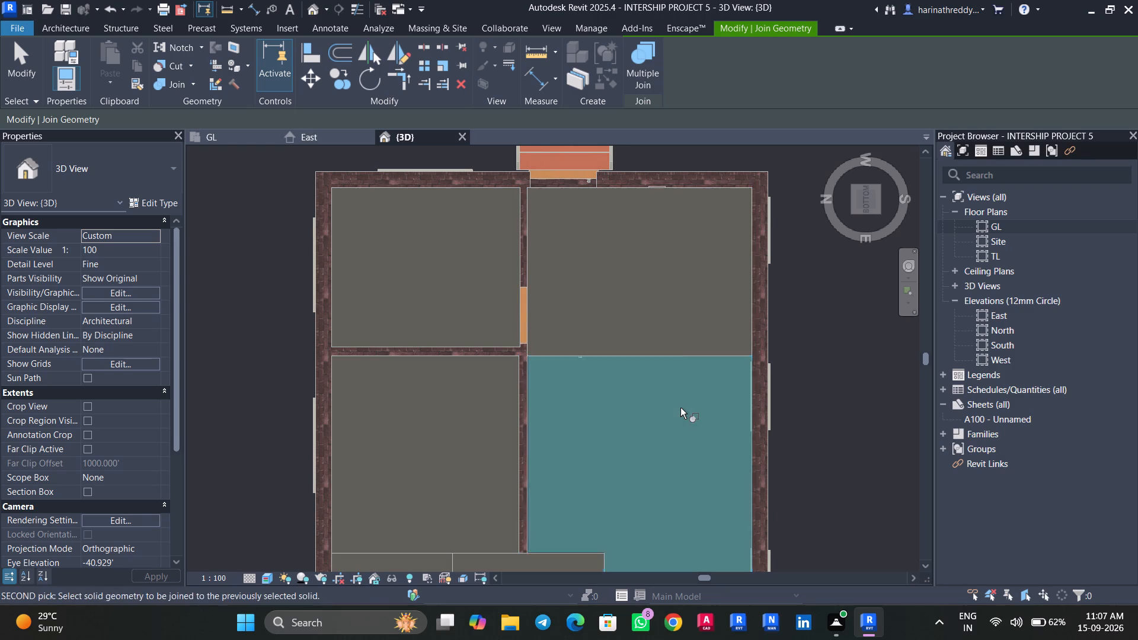
{"action": "middle_click_drag", "start_coordinate": [682, 404], "coordinate": [656, 295]}
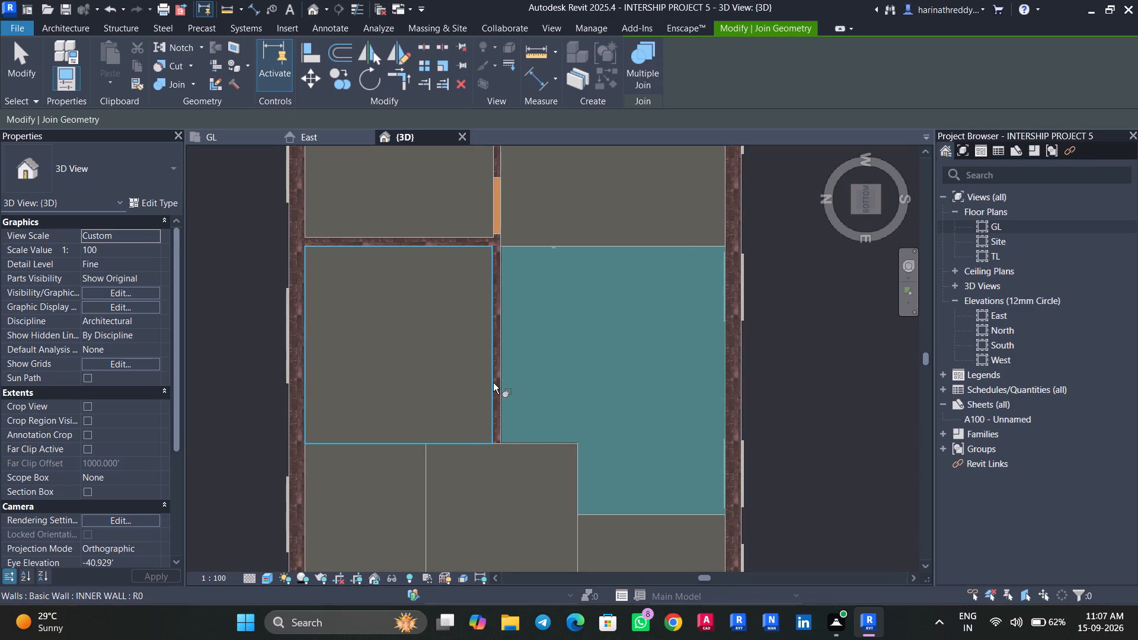
{"action": "key", "text": "Tab"}
{"action": "key", "text": "Tab"}
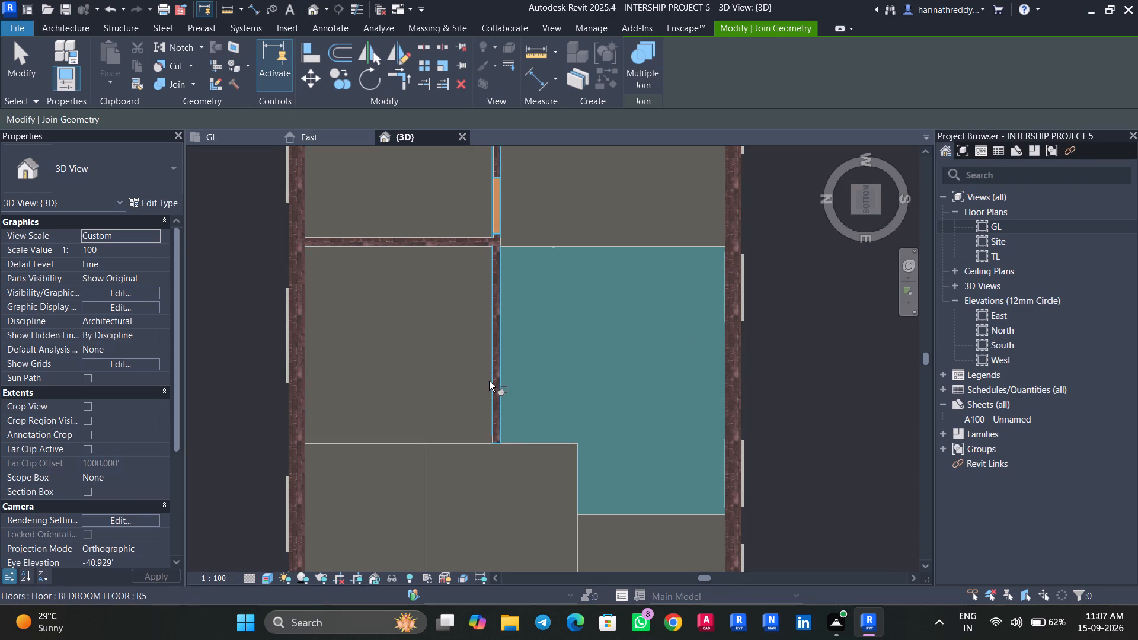
{"action": "left_click", "coordinate": [489, 377]}
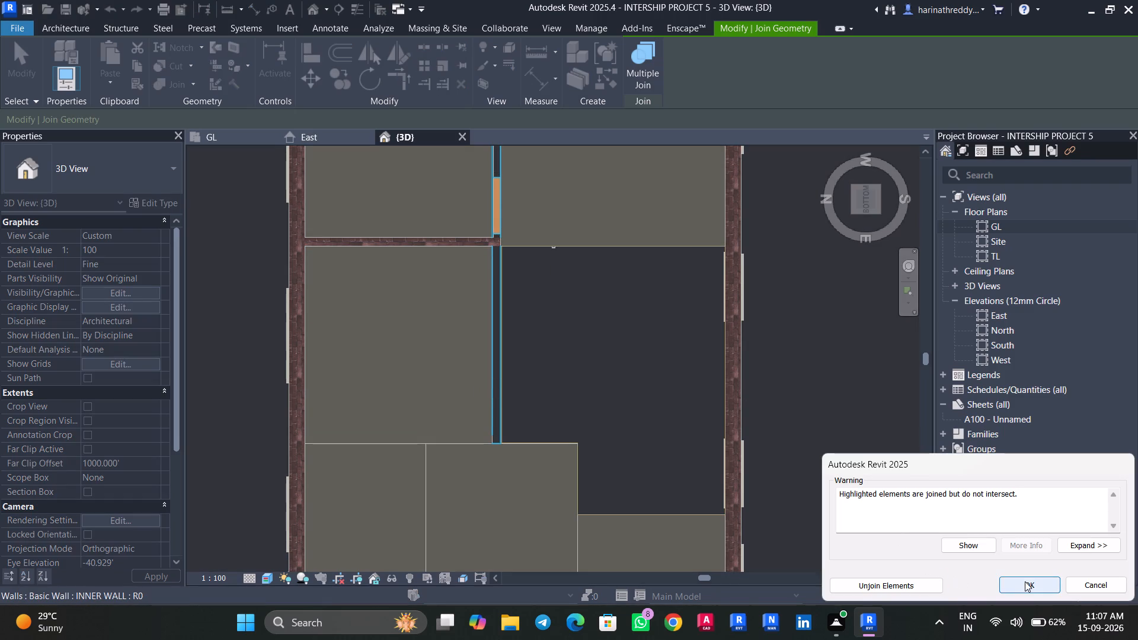
{"action": "left_click", "coordinate": [1025, 582]}
{"action": "scroll", "coordinate": [539, 361], "scroll_direction": "down", "scroll_amount": 8}
{"action": "key", "text": "Escape"}
{"action": "key", "text": "Escape"}
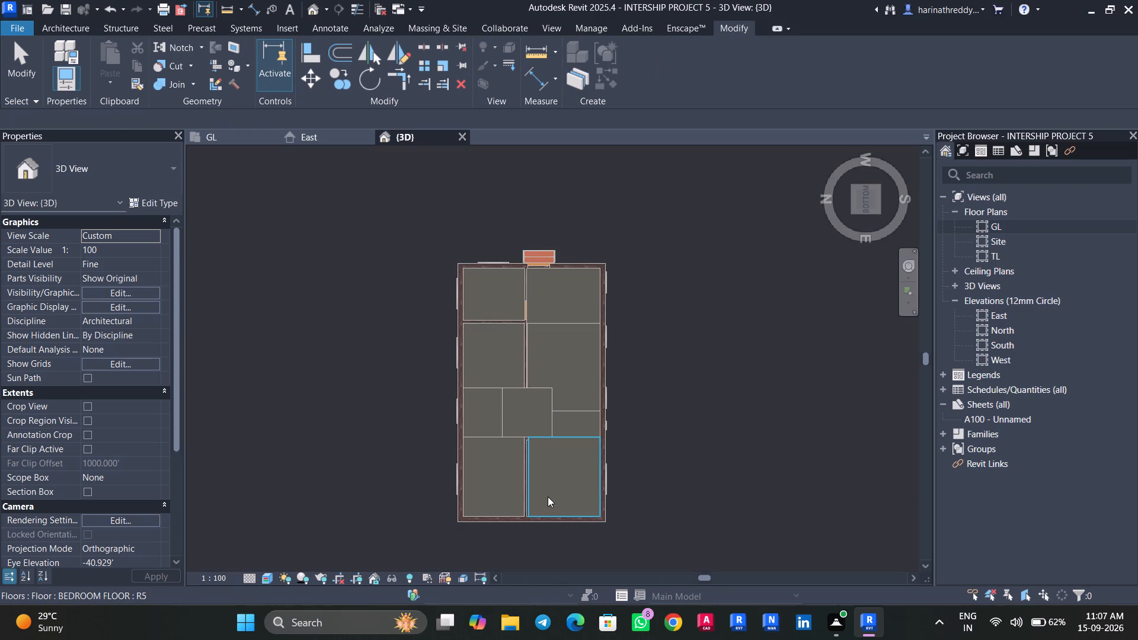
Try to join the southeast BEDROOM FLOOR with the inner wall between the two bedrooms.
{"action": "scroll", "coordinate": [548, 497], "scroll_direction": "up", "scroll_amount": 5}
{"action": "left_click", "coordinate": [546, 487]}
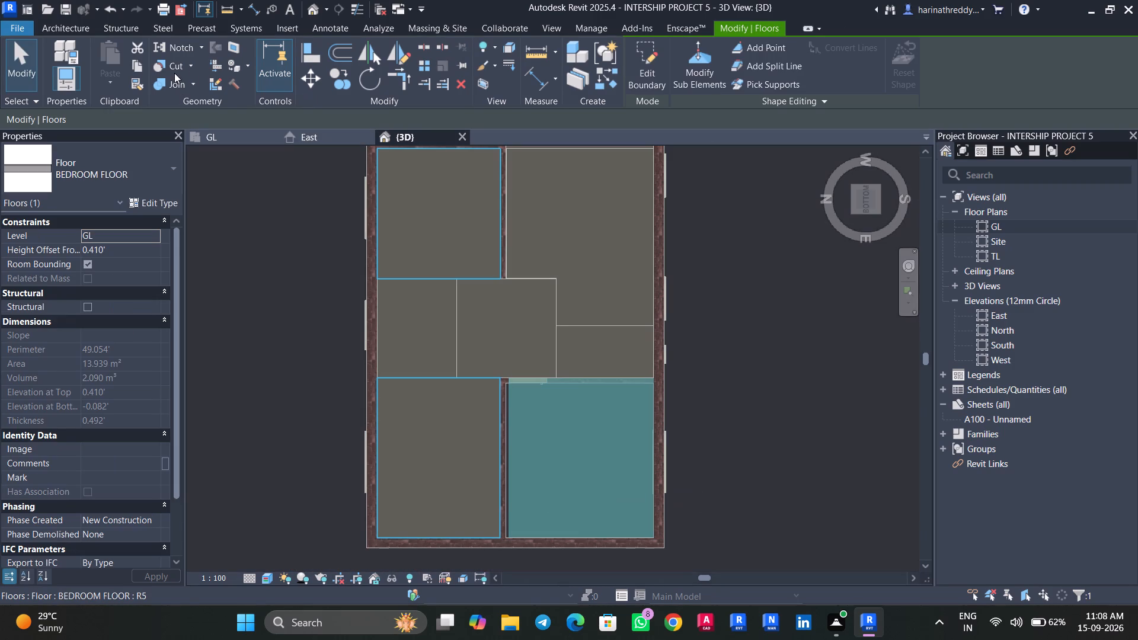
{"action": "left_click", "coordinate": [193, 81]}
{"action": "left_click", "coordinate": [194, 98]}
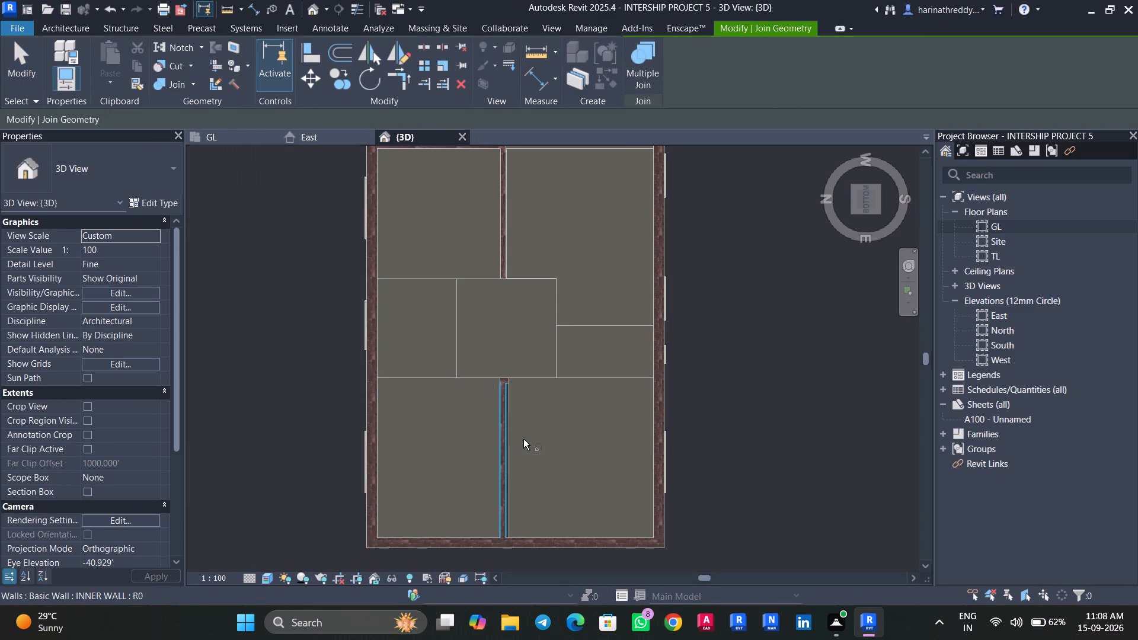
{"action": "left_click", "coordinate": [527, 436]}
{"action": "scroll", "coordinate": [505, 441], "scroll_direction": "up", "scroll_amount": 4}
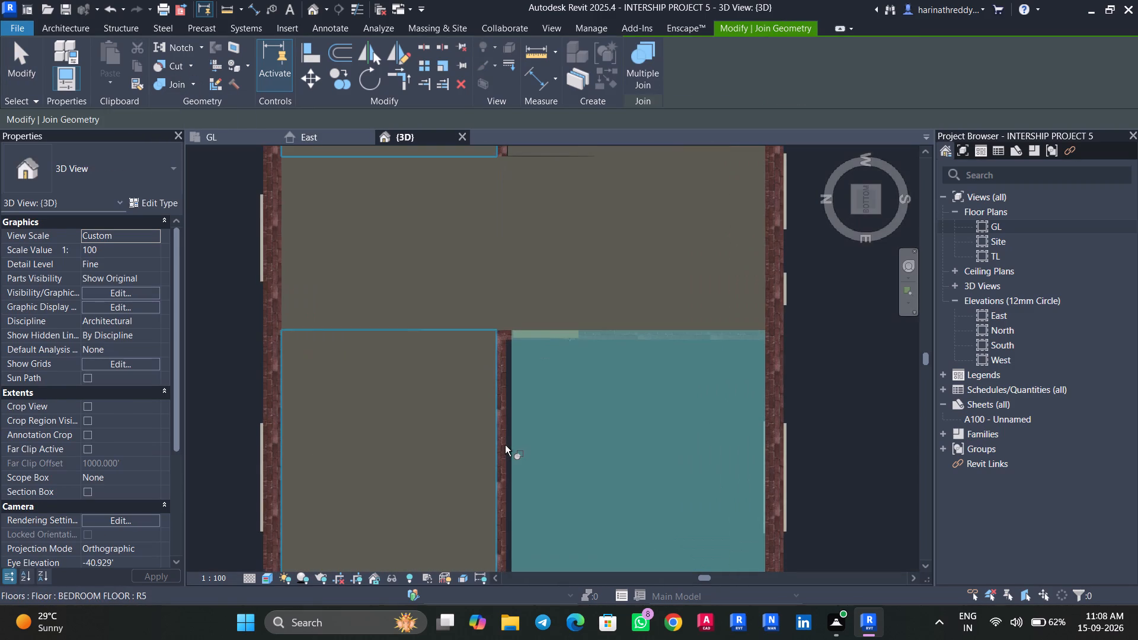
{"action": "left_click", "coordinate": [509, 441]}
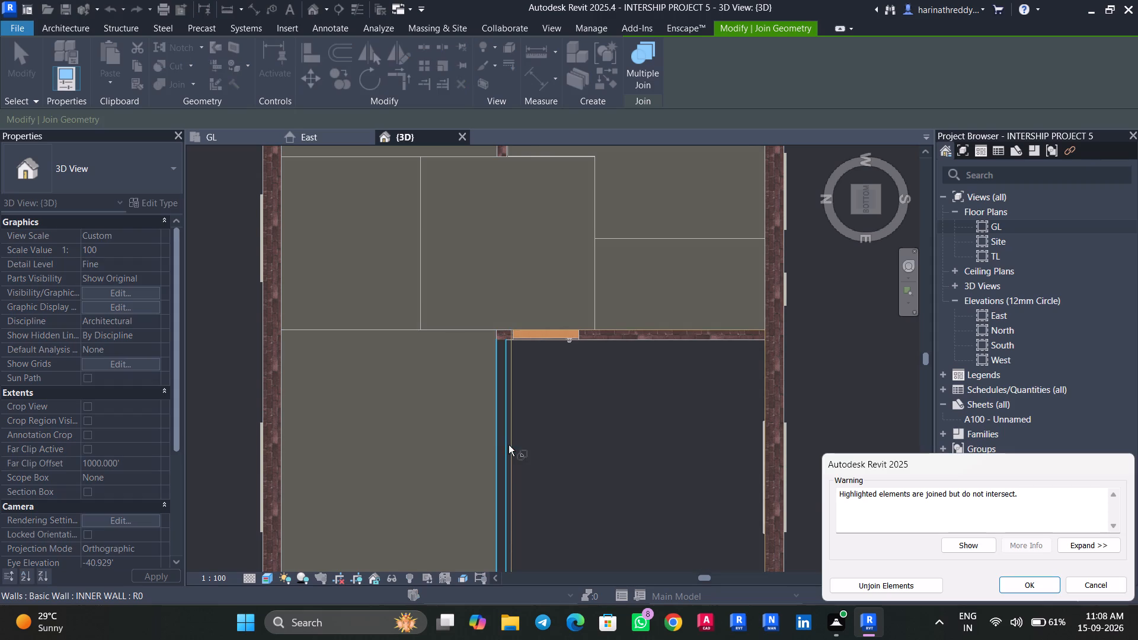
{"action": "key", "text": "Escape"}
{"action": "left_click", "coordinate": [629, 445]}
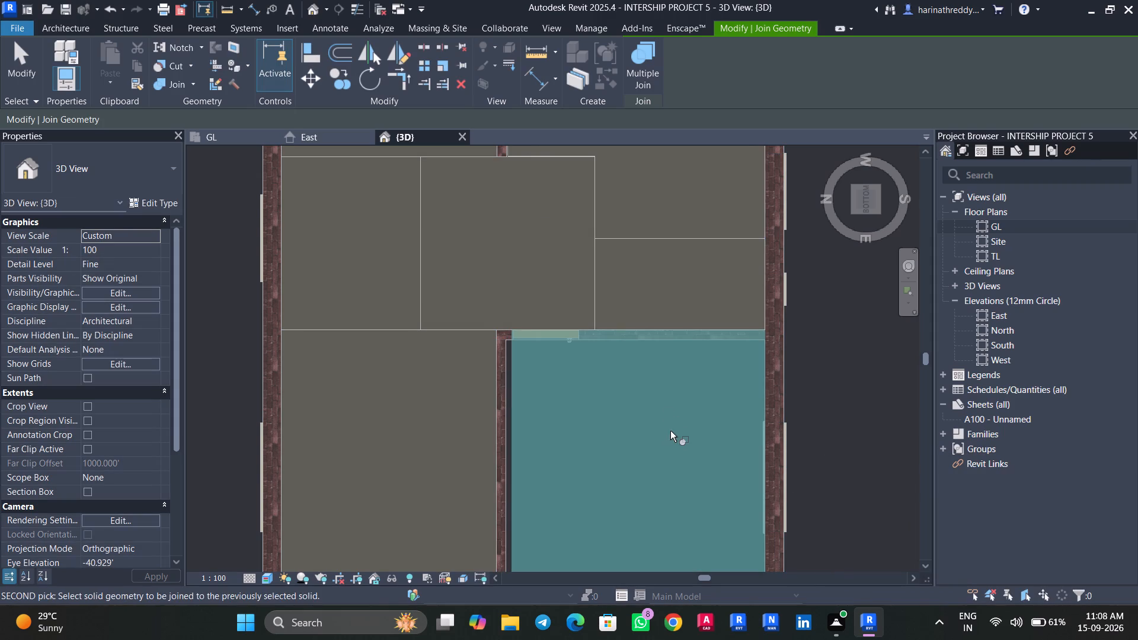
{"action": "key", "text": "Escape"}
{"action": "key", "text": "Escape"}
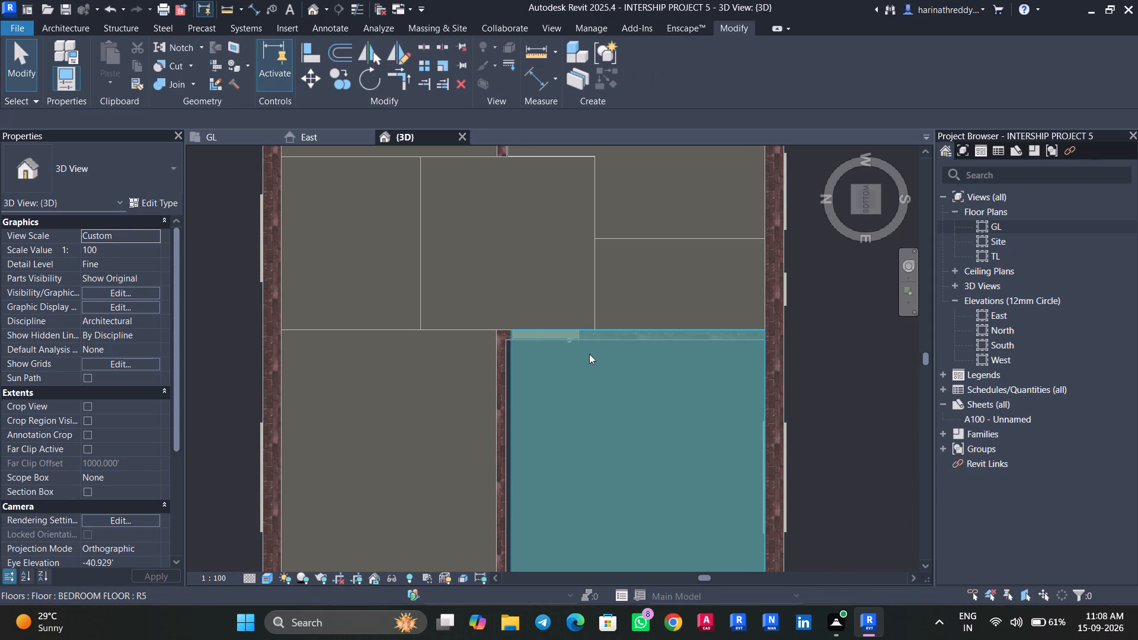
Edit the southeast BEDROOM FLOOR boundary, moving its edge beside the inner wall onto that wall's far face, and finish the sketch.
{"action": "left_click", "coordinate": [589, 354]}
{"action": "left_click", "coordinate": [642, 75]}
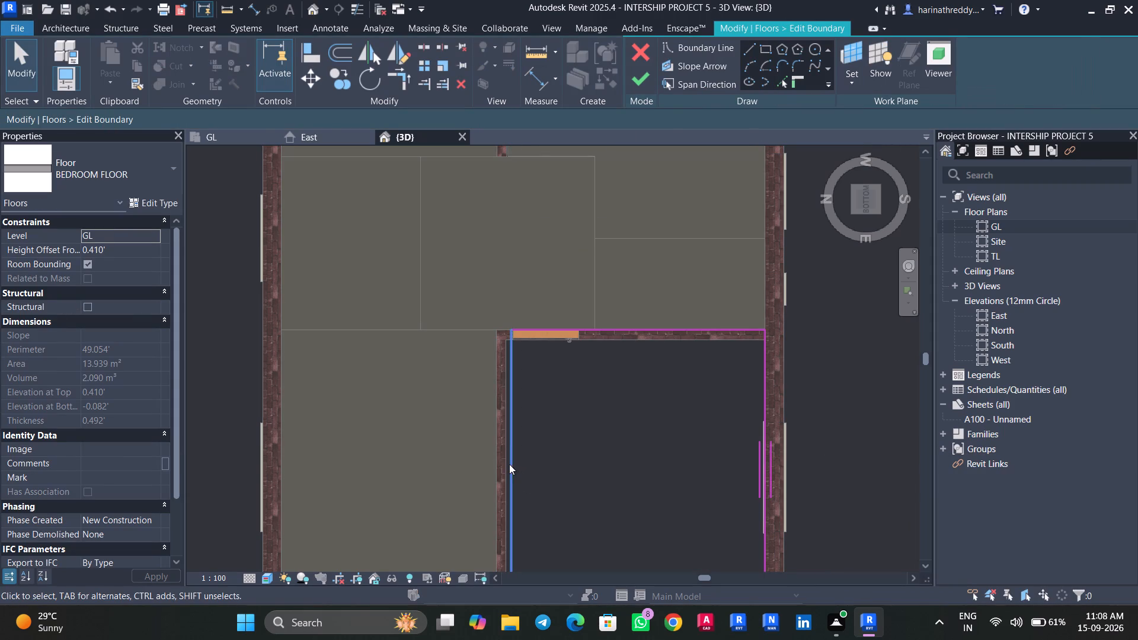
{"action": "left_click_drag", "start_coordinate": [509, 464], "coordinate": [498, 459]}
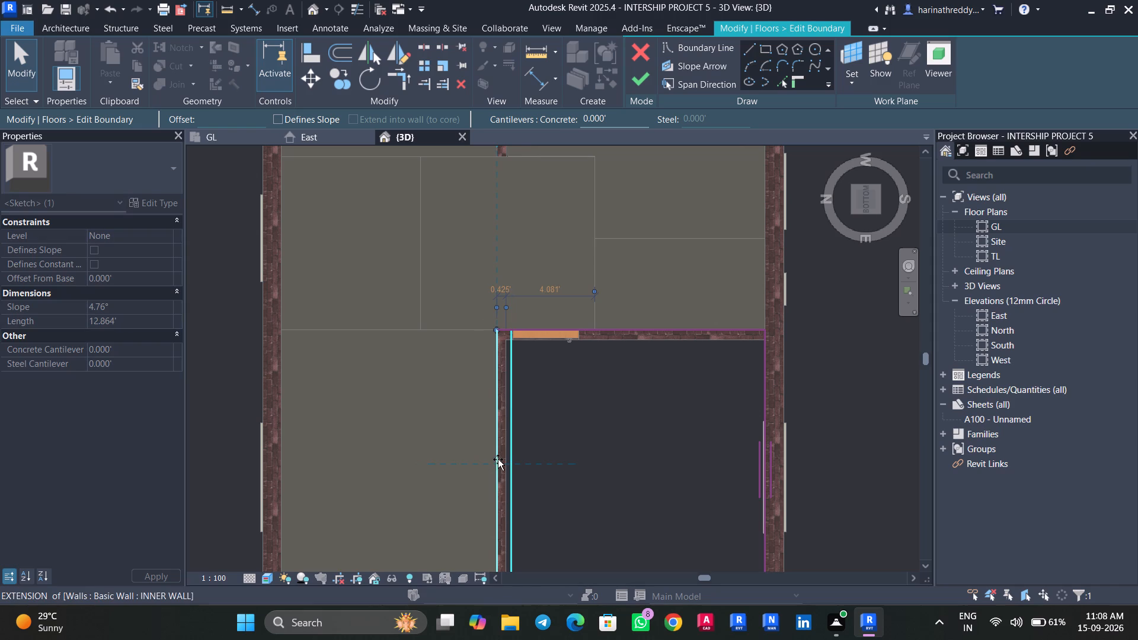
{"action": "left_click_drag", "start_coordinate": [498, 459], "coordinate": [494, 458]}
{"action": "left_click", "coordinate": [638, 81]}
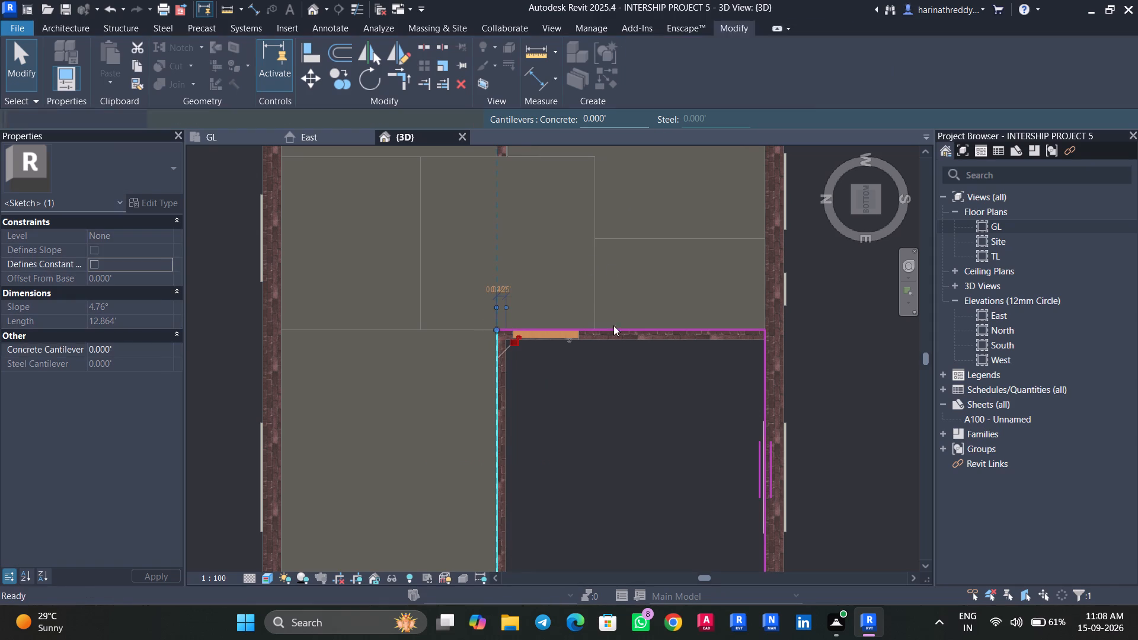
{"action": "key", "text": "Escape"}
Edit the LIVING AND DRAWING FLOOR boundary, moving its inner-wall edge onto the far face of that wall, and finish the sketch.
{"action": "scroll", "coordinate": [584, 439], "scroll_direction": "down", "scroll_amount": 8}
{"action": "scroll", "coordinate": [583, 286], "scroll_direction": "up", "scroll_amount": 5}
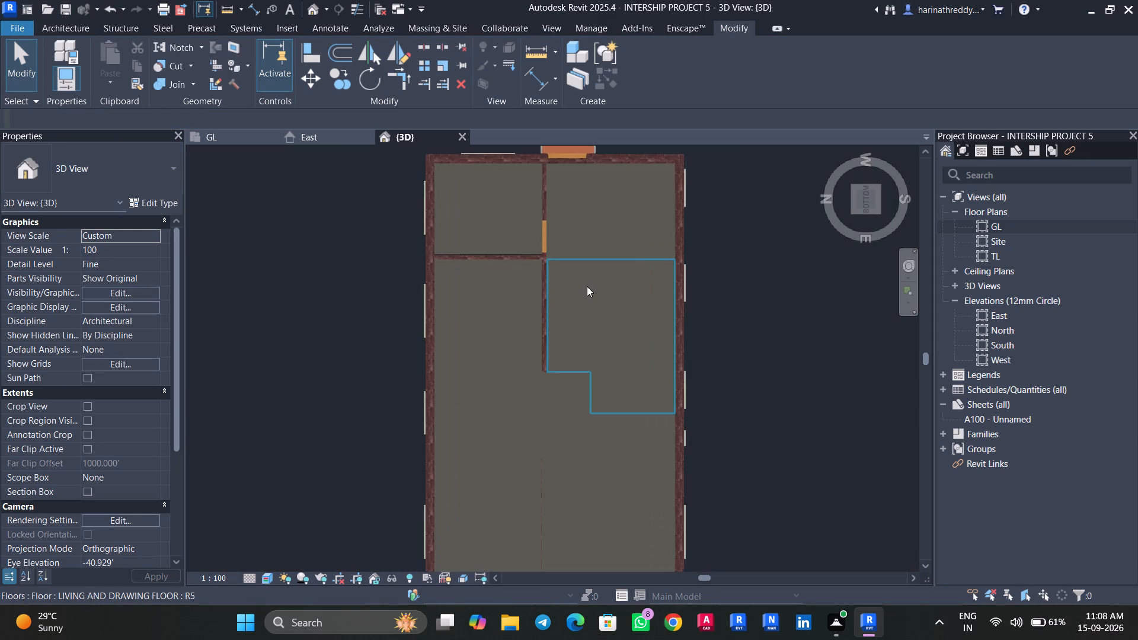
{"action": "scroll", "coordinate": [586, 286], "scroll_direction": "up", "scroll_amount": 1}
{"action": "left_click", "coordinate": [586, 286]}
{"action": "left_click", "coordinate": [645, 56]}
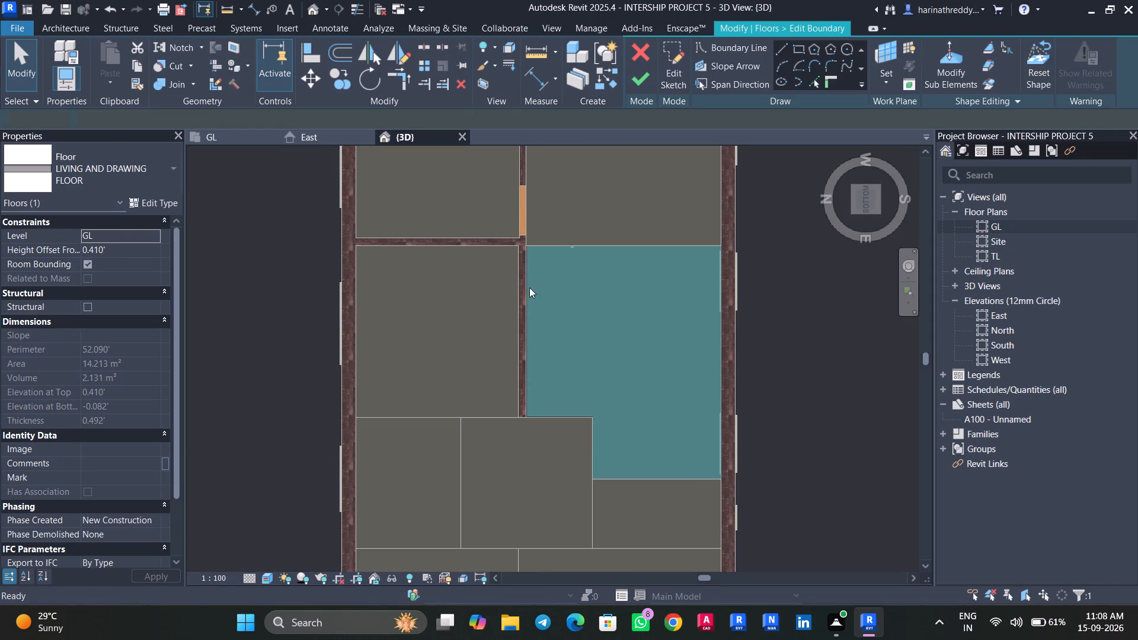
{"action": "left_click_drag", "start_coordinate": [529, 289], "coordinate": [512, 286]}
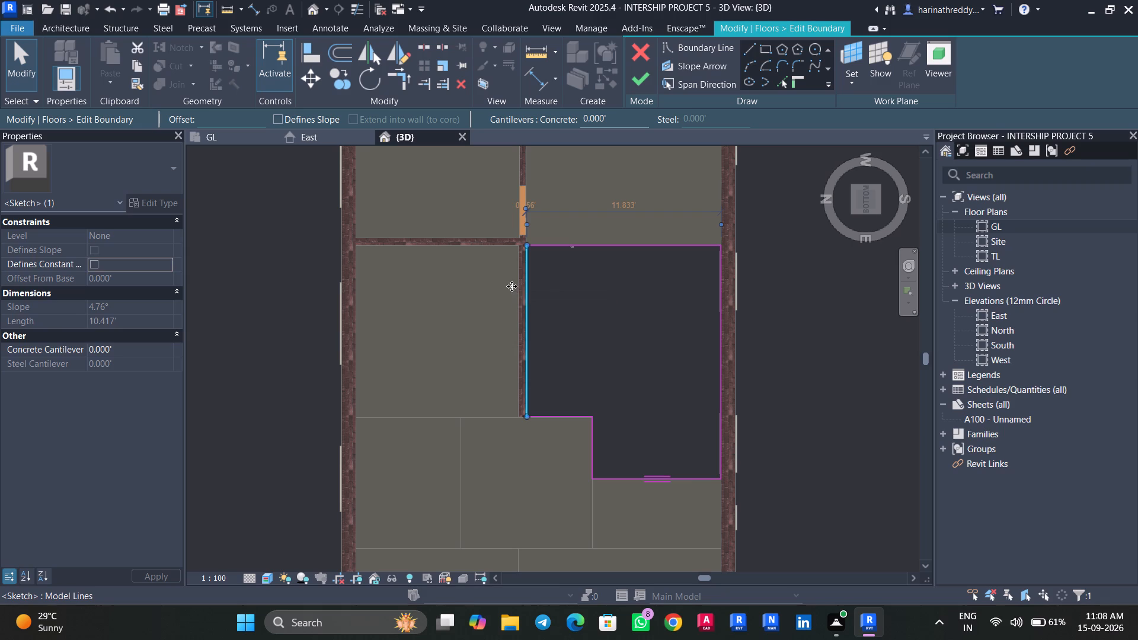
{"action": "left_click_drag", "start_coordinate": [512, 286], "coordinate": [520, 286]}
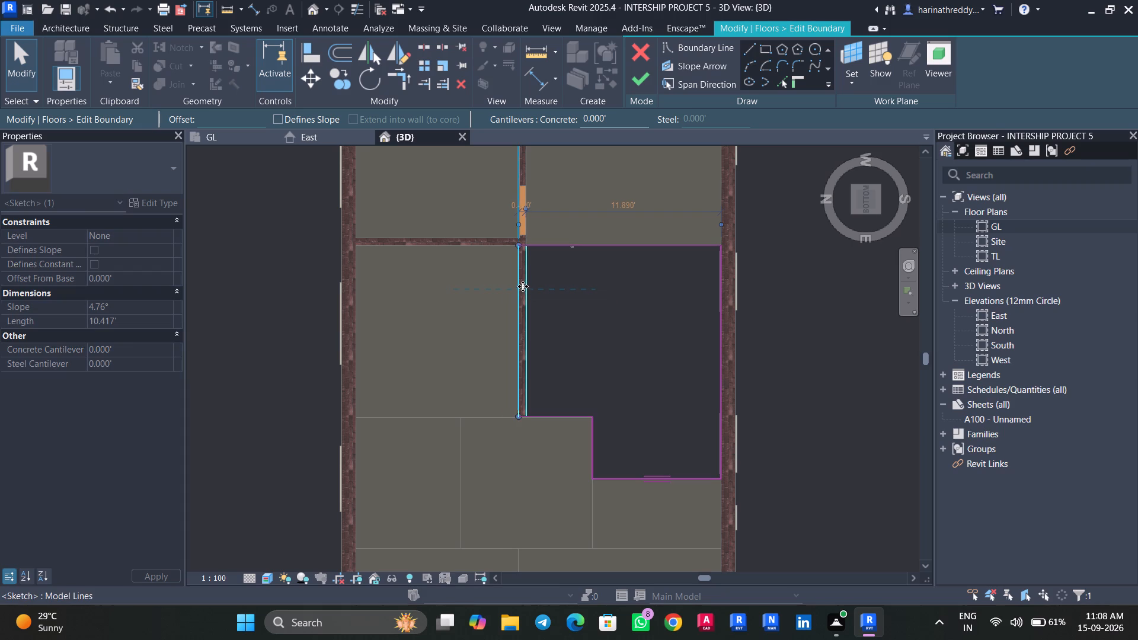
{"action": "left_click", "coordinate": [632, 72]}
{"action": "middle_click_drag", "start_coordinate": [430, 203], "coordinate": [468, 301]}
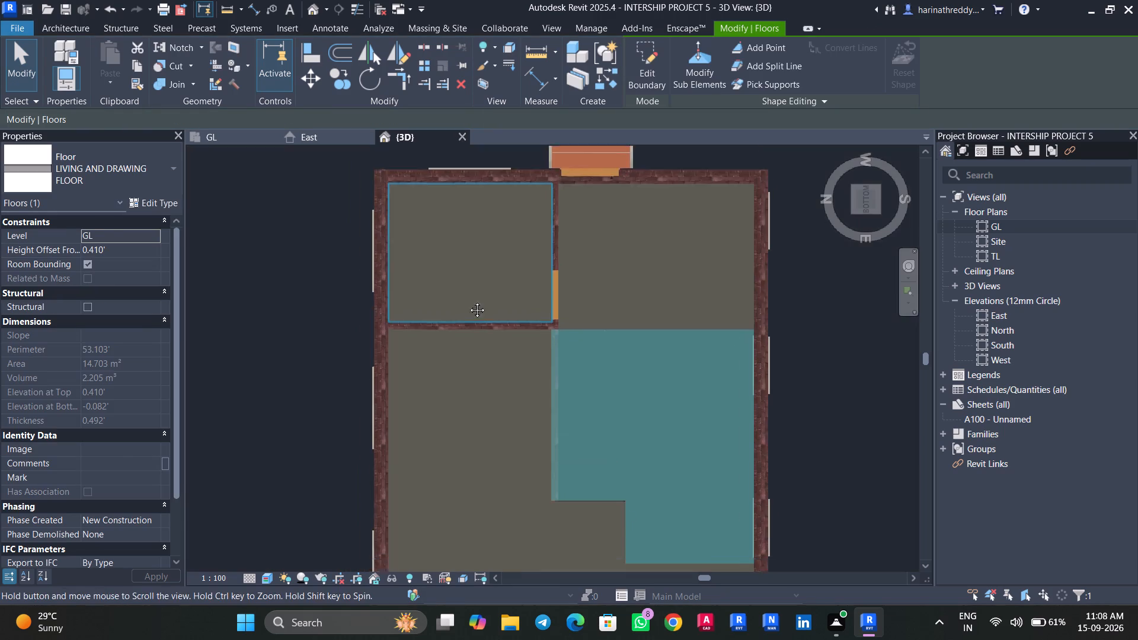
{"action": "middle_click_drag", "start_coordinate": [468, 301], "coordinate": [469, 301]}
{"action": "key", "text": "Escape"}
Examine the room floors in 3D from above, focusing on the seam between the dining and living floors.
{"action": "left_click", "coordinate": [484, 296]}
{"action": "scroll", "coordinate": [483, 342], "scroll_direction": "up", "scroll_amount": 2}
{"action": "key", "text": "Escape"}
{"action": "scroll", "coordinate": [448, 322], "scroll_direction": "down", "scroll_amount": 4}
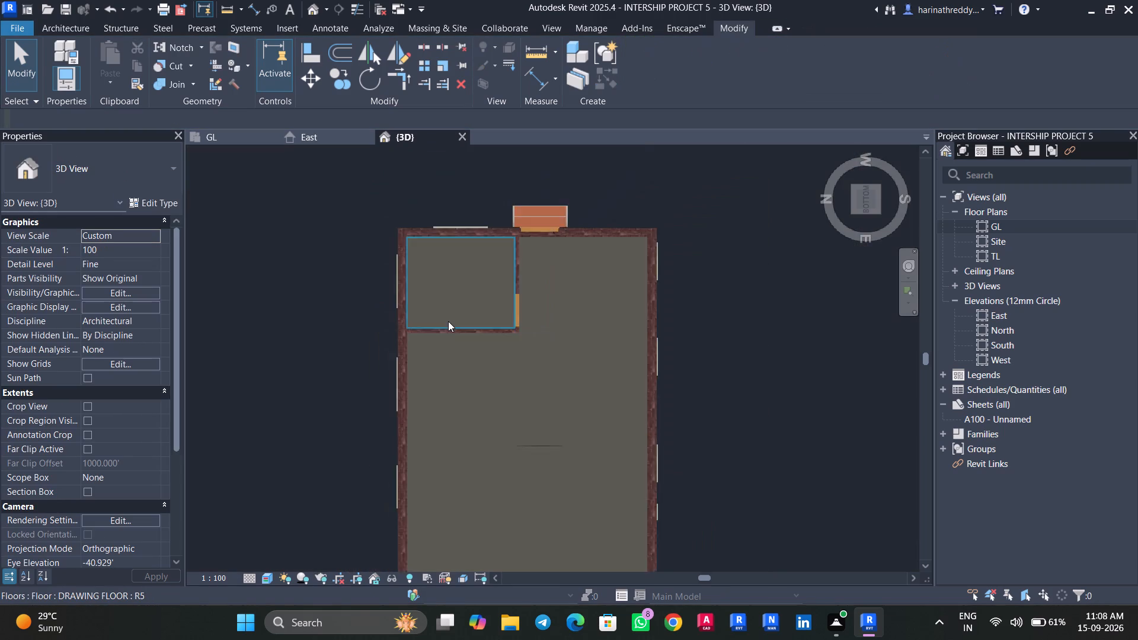
{"action": "scroll", "coordinate": [448, 321], "scroll_direction": "down", "scroll_amount": 11}
{"action": "middle_click_drag", "start_coordinate": [654, 235], "coordinate": [612, 619], "text": "shift"}
{"action": "middle_click_drag", "start_coordinate": [575, 354], "coordinate": [635, 503], "text": "shift"}
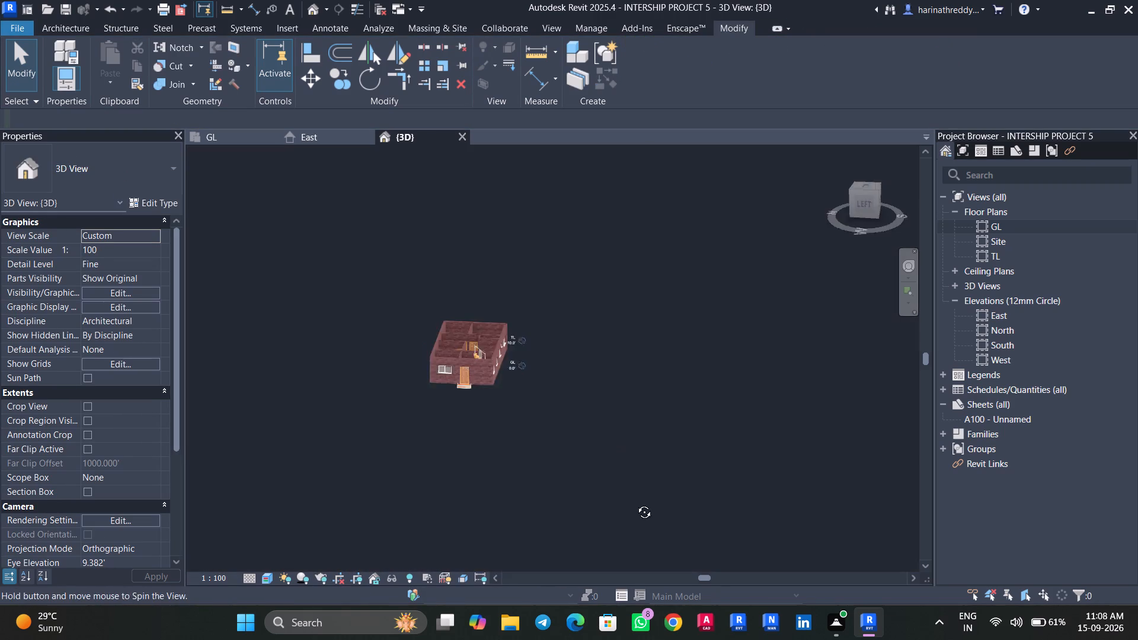
{"action": "middle_click_drag", "start_coordinate": [635, 503], "coordinate": [647, 524], "text": "shift"}
{"action": "scroll", "coordinate": [385, 335], "scroll_direction": "up", "scroll_amount": 8}
{"action": "scroll", "coordinate": [442, 351], "scroll_direction": "down", "scroll_amount": 1}
{"action": "scroll", "coordinate": [442, 351], "scroll_direction": "up", "scroll_amount": 3}
{"action": "middle_click_drag", "start_coordinate": [420, 318], "coordinate": [513, 377], "text": "shift"}
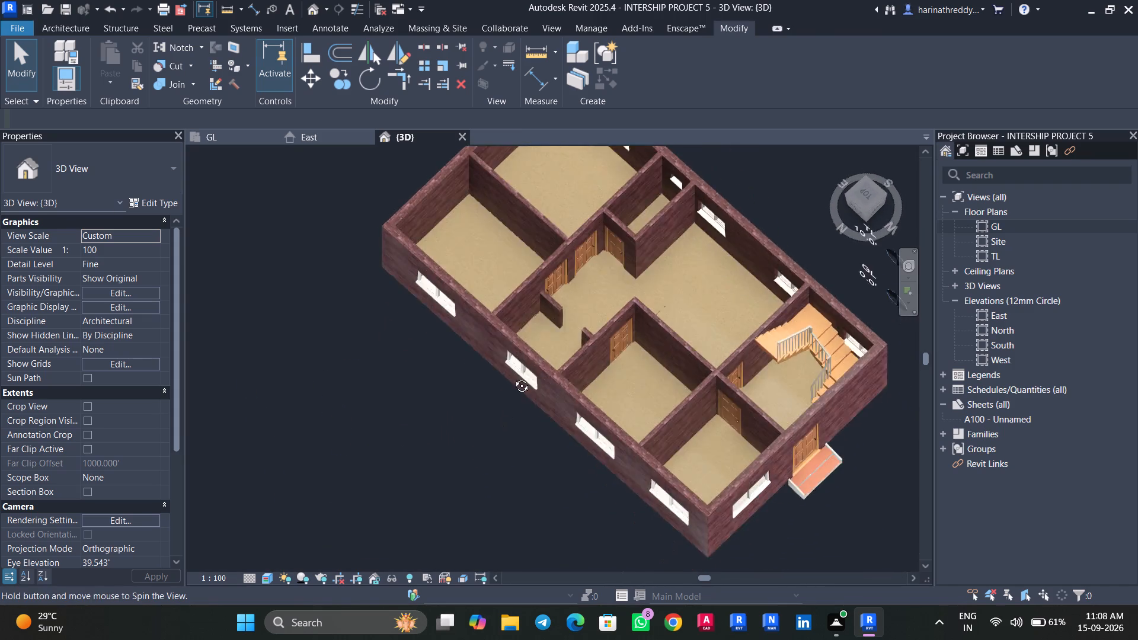
{"action": "middle_click_drag", "start_coordinate": [513, 377], "coordinate": [480, 510], "text": "shift"}
{"action": "scroll", "coordinate": [690, 286], "scroll_direction": "up", "scroll_amount": 5}
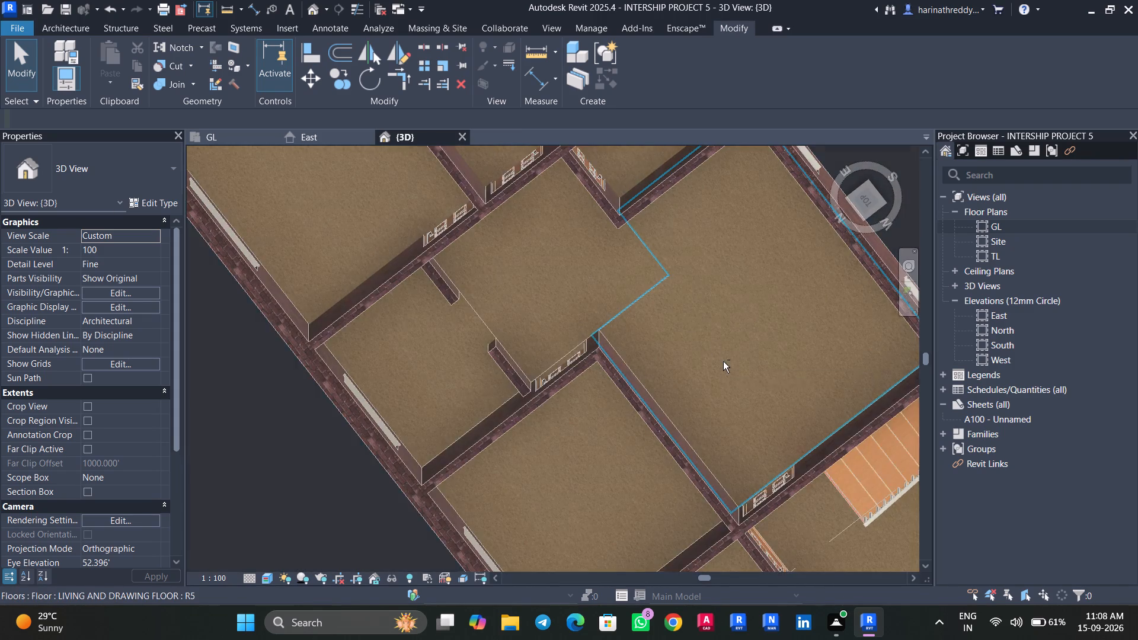
{"action": "middle_click_drag", "start_coordinate": [722, 359], "coordinate": [689, 267], "text": "shift"}
{"action": "scroll", "coordinate": [689, 267], "scroll_direction": "up", "scroll_amount": 1, "text": "shift"}
{"action": "scroll", "coordinate": [920, 358], "scroll_direction": "up", "scroll_amount": 3}
{"action": "scroll", "coordinate": [926, 351], "scroll_direction": "down", "scroll_amount": 1}
{"action": "scroll", "coordinate": [927, 346], "scroll_direction": "up", "scroll_amount": 1}
{"action": "scroll", "coordinate": [818, 363], "scroll_direction": "up", "scroll_amount": 6}
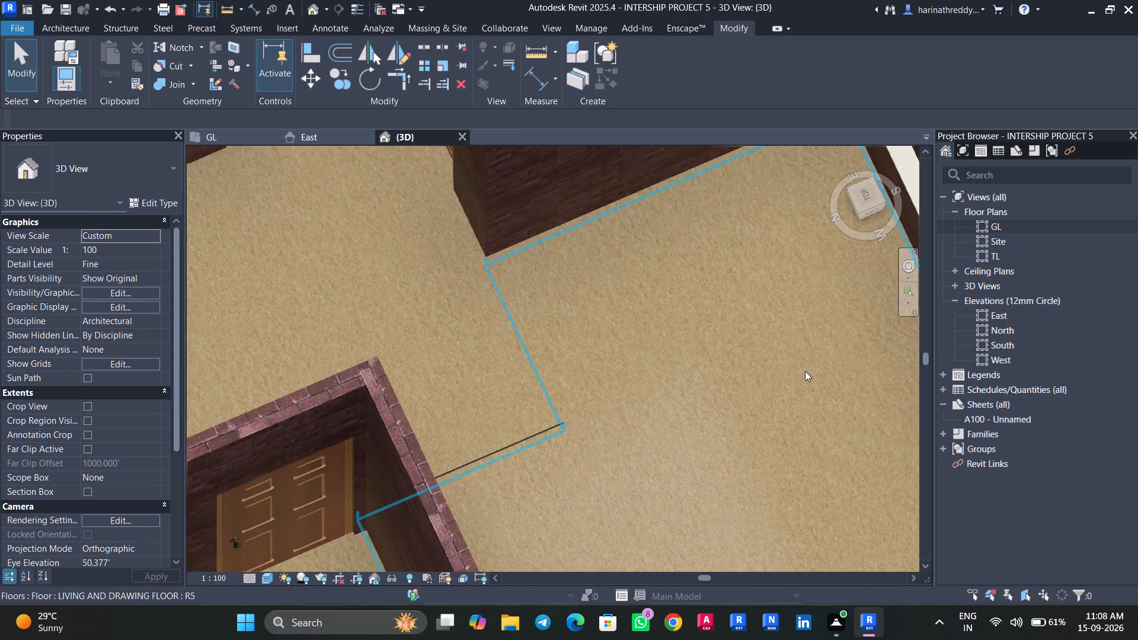
Join the DINING FLOOR with the LIVING AND DRAWING FLOOR to clear the seam between them.
{"action": "left_click", "coordinate": [492, 402]}
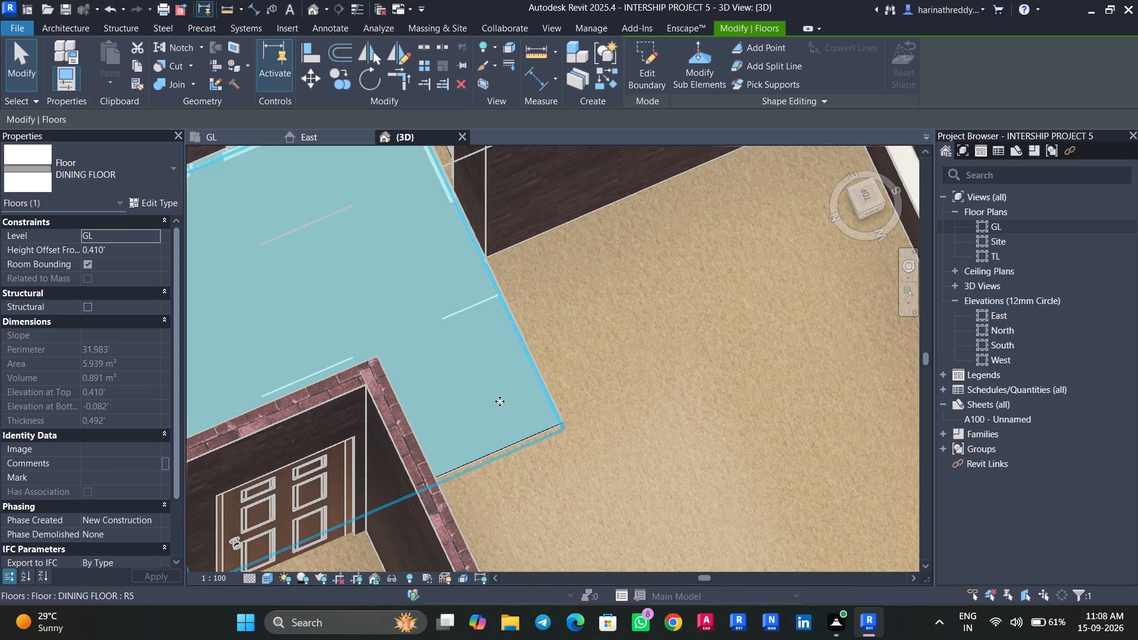
{"action": "key", "text": "Escape"}
{"action": "left_click", "coordinate": [565, 469]}
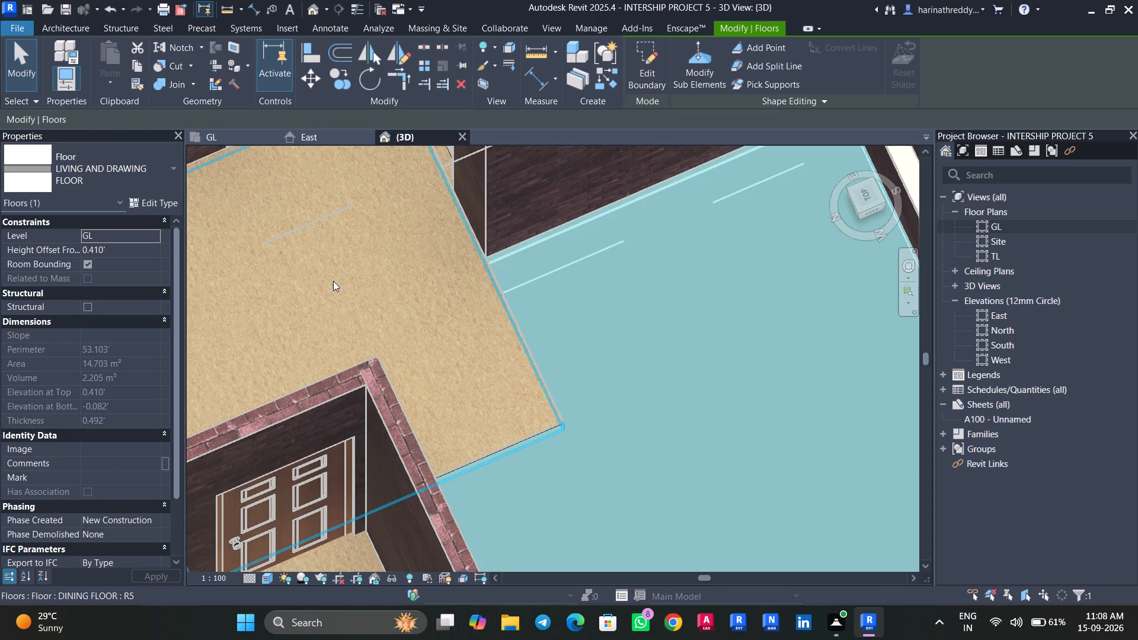
{"action": "left_click", "coordinate": [194, 83]}
{"action": "left_click", "coordinate": [197, 104]}
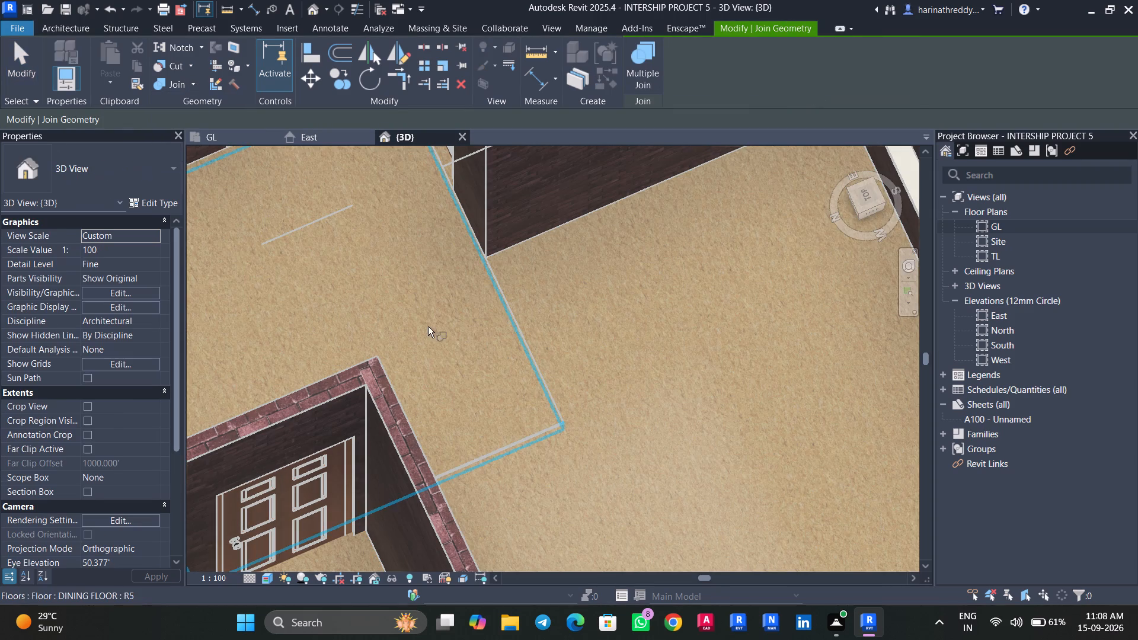
{"action": "left_click", "coordinate": [431, 325]}
{"action": "left_click", "coordinate": [587, 430]}
{"action": "key", "text": "Escape"}
{"action": "key", "text": "Escape"}
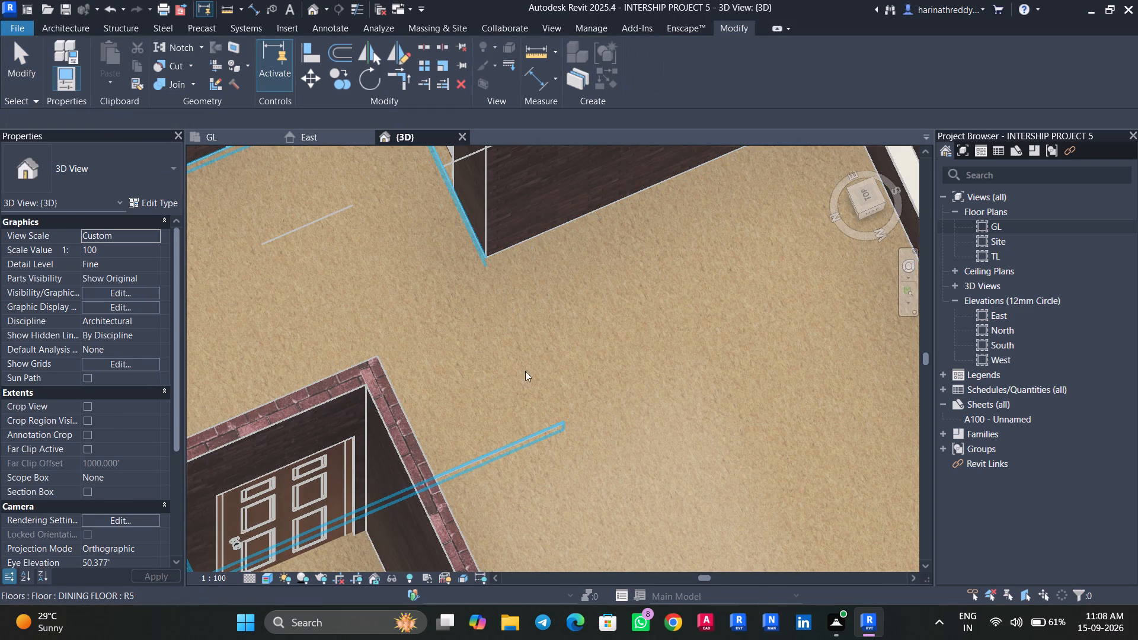
Examine the whole house in 3D from above and from the entrance side, checking rooms, floors and stair.
{"action": "scroll", "coordinate": [189, 199], "scroll_direction": "down", "scroll_amount": 7}
{"action": "left_click", "coordinate": [612, 244]}
{"action": "middle_click_drag", "start_coordinate": [581, 236], "coordinate": [594, 289], "text": "shift"}
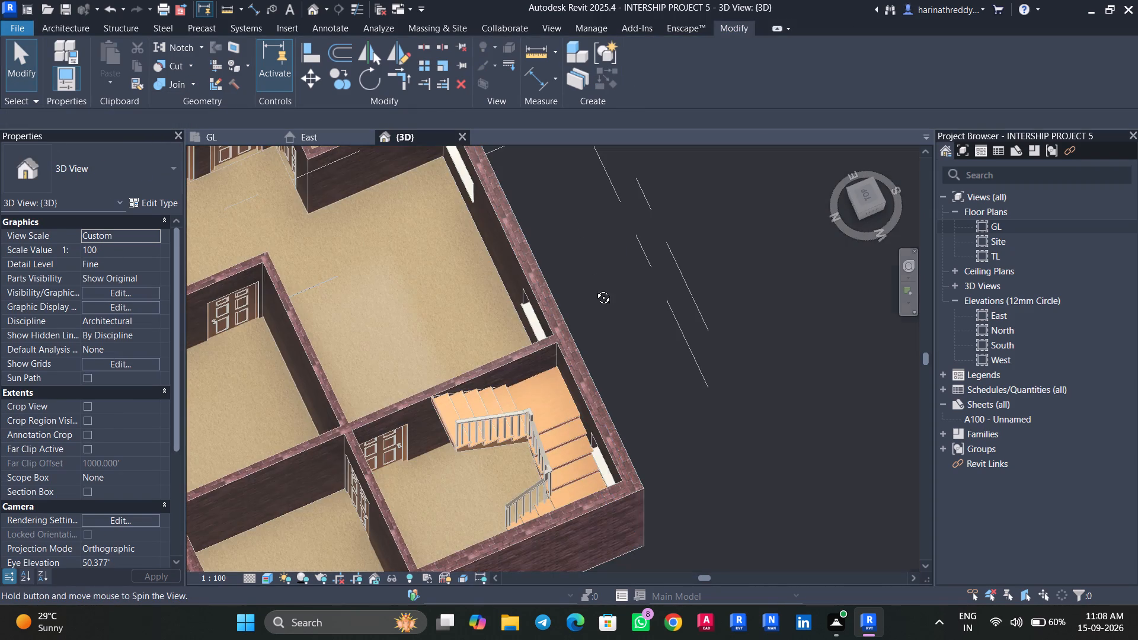
{"action": "middle_click_drag", "start_coordinate": [594, 289], "coordinate": [570, 141], "text": "shift"}
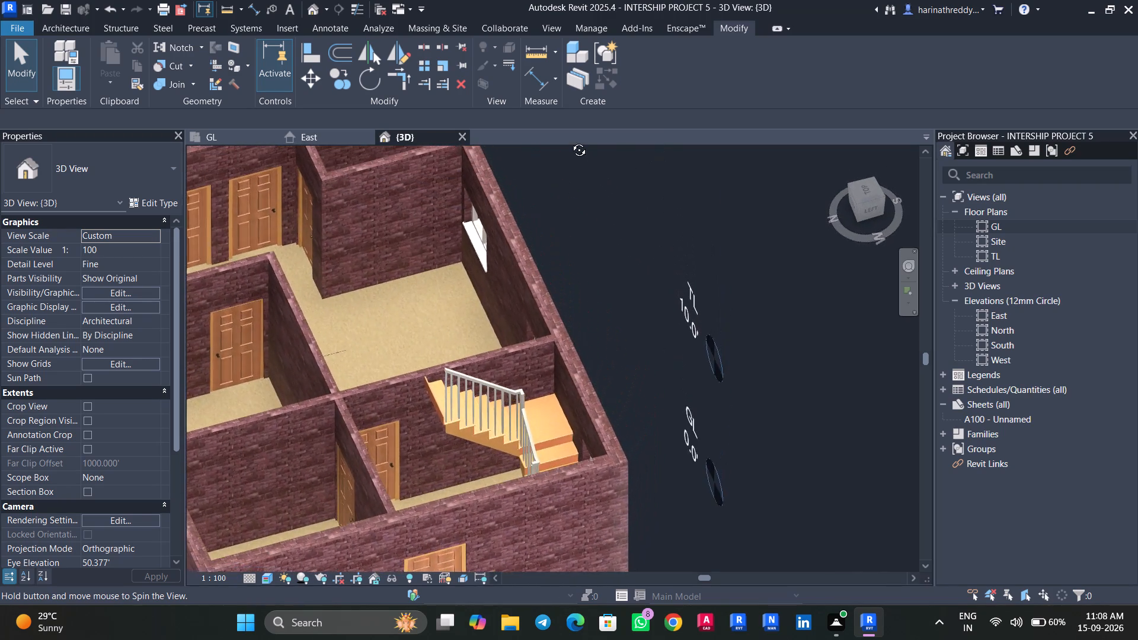
{"action": "middle_click_drag", "start_coordinate": [570, 141], "coordinate": [569, 140], "text": "shift"}
{"action": "scroll", "coordinate": [574, 225], "scroll_direction": "down", "scroll_amount": 6}
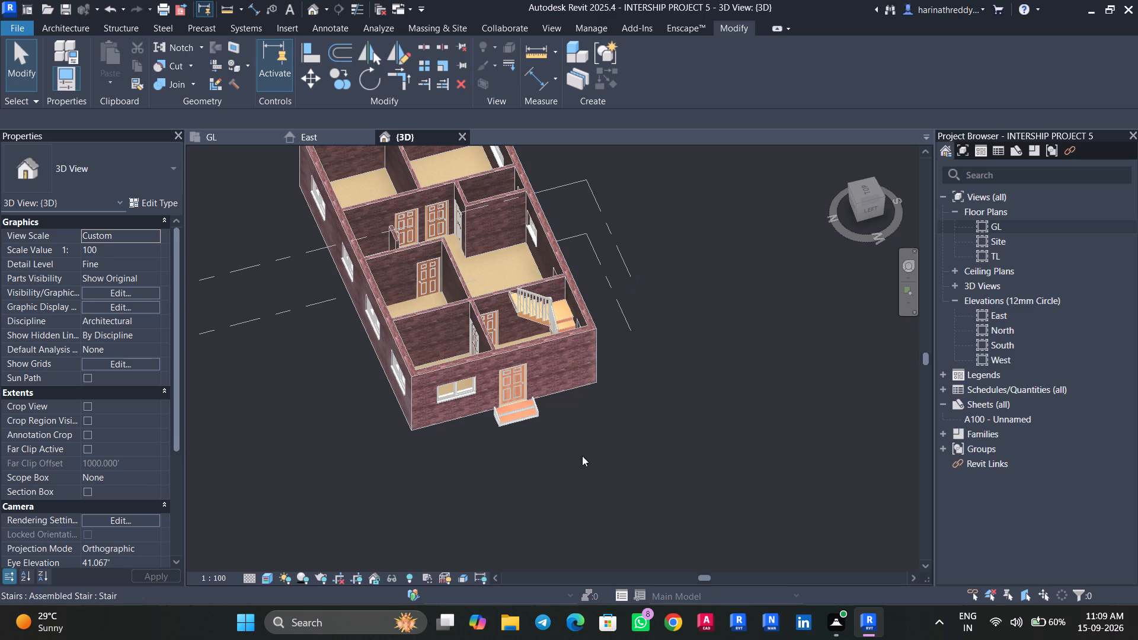
{"action": "scroll", "coordinate": [589, 451], "scroll_direction": "up", "scroll_amount": 1}
{"action": "middle_click_drag", "start_coordinate": [595, 452], "coordinate": [660, 395], "text": "shift"}
Place automatic Plain compound ceilings at 8.530' above GL in the seven wall-bounded areas, including the stair hall, living-dining area and small bathroom.
{"action": "left_click", "coordinate": [219, 137]}
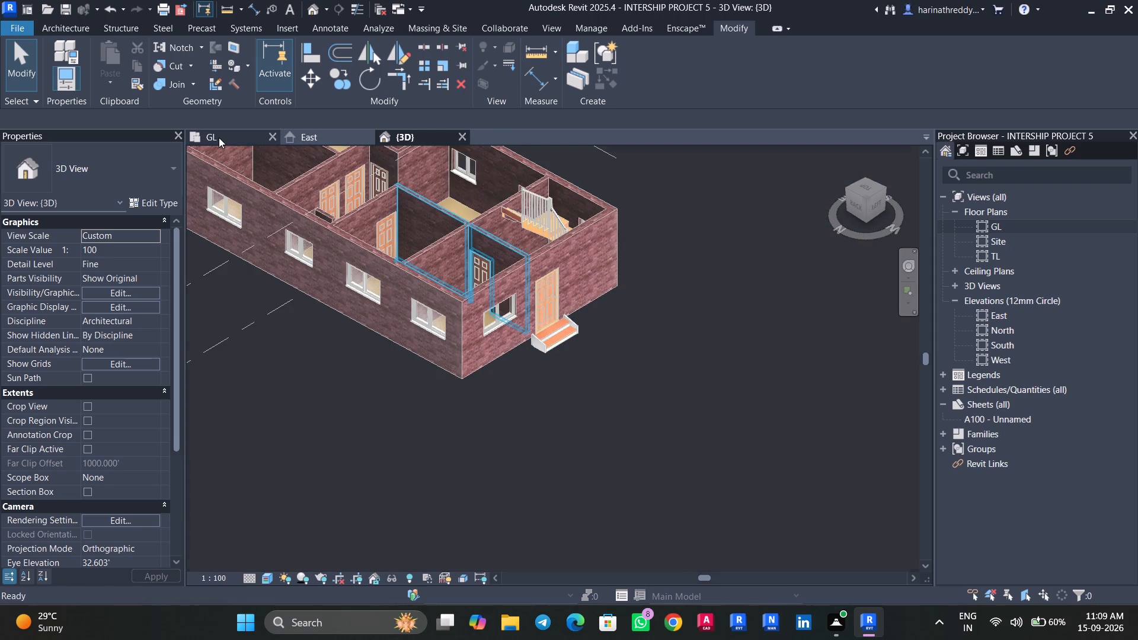
{"action": "scroll", "coordinate": [283, 355], "scroll_direction": "down", "scroll_amount": 7}
{"action": "scroll", "coordinate": [284, 356], "scroll_direction": "up", "scroll_amount": 2}
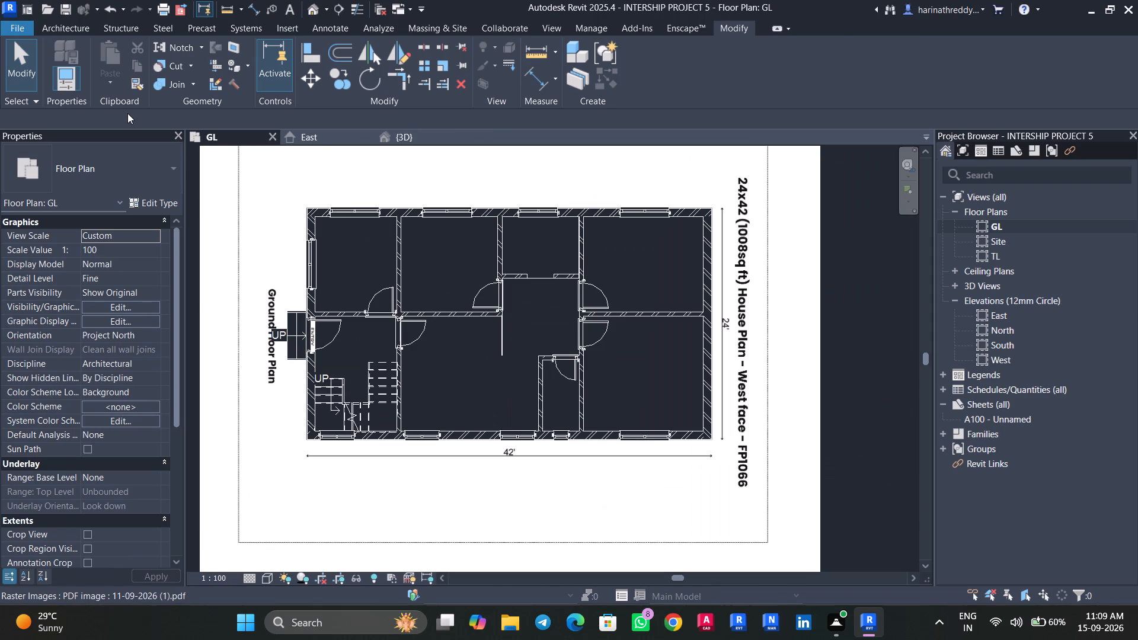
{"action": "left_click", "coordinate": [73, 28]}
{"action": "left_click", "coordinate": [309, 63]}
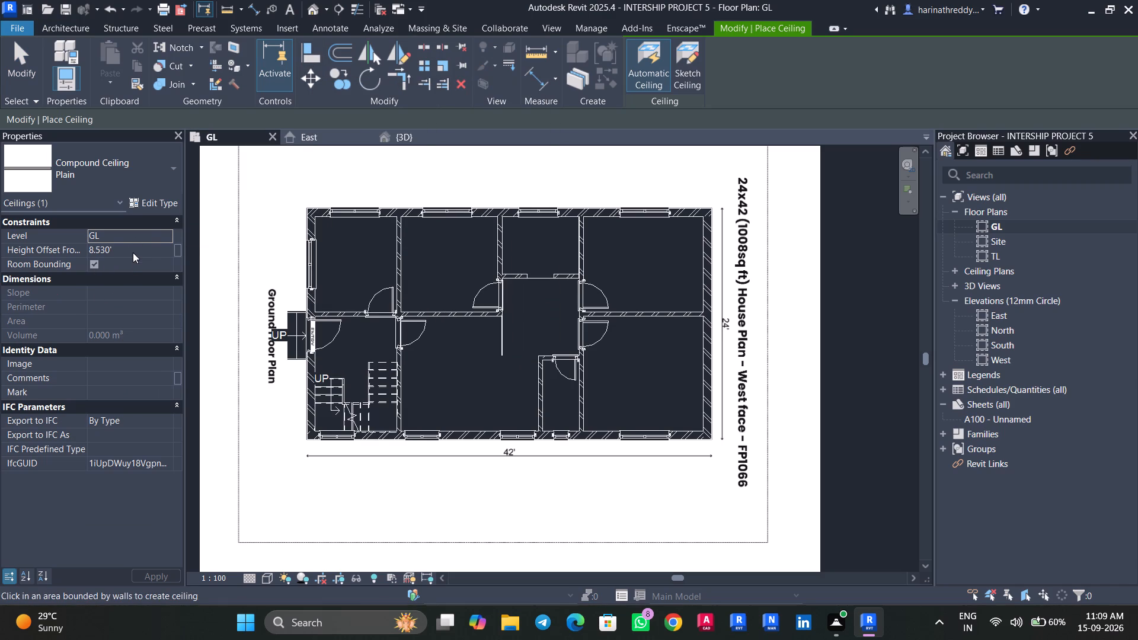
{"action": "left_click", "coordinate": [353, 268]}
{"action": "left_click", "coordinate": [348, 360]}
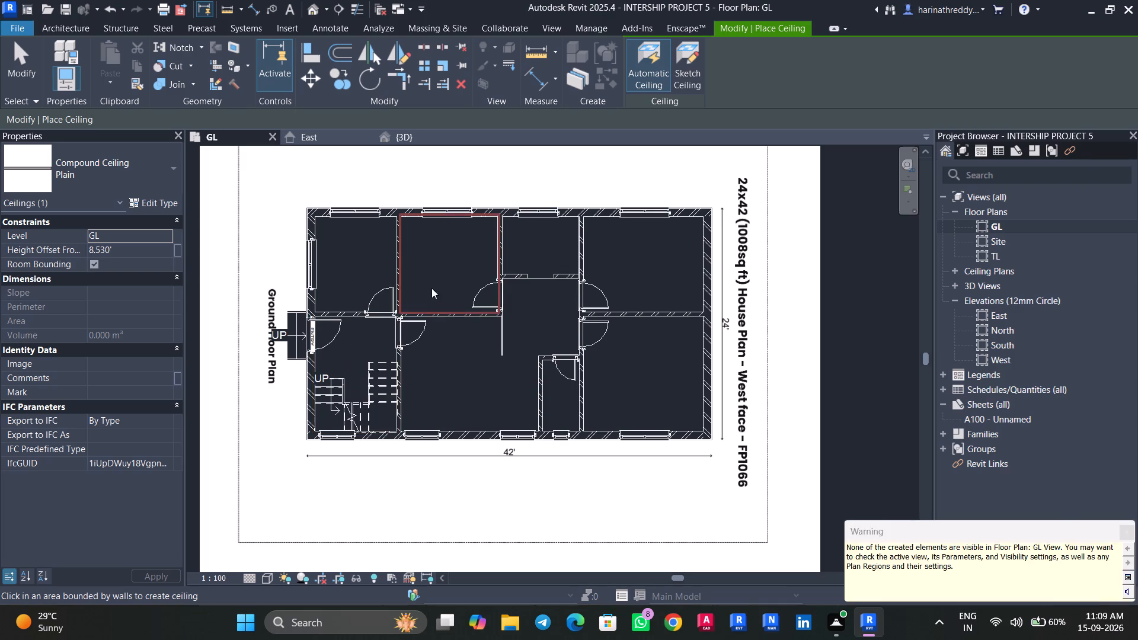
{"action": "left_click", "coordinate": [434, 270]}
{"action": "left_click", "coordinate": [439, 347]}
{"action": "left_click", "coordinate": [652, 285]}
{"action": "left_click", "coordinate": [655, 369]}
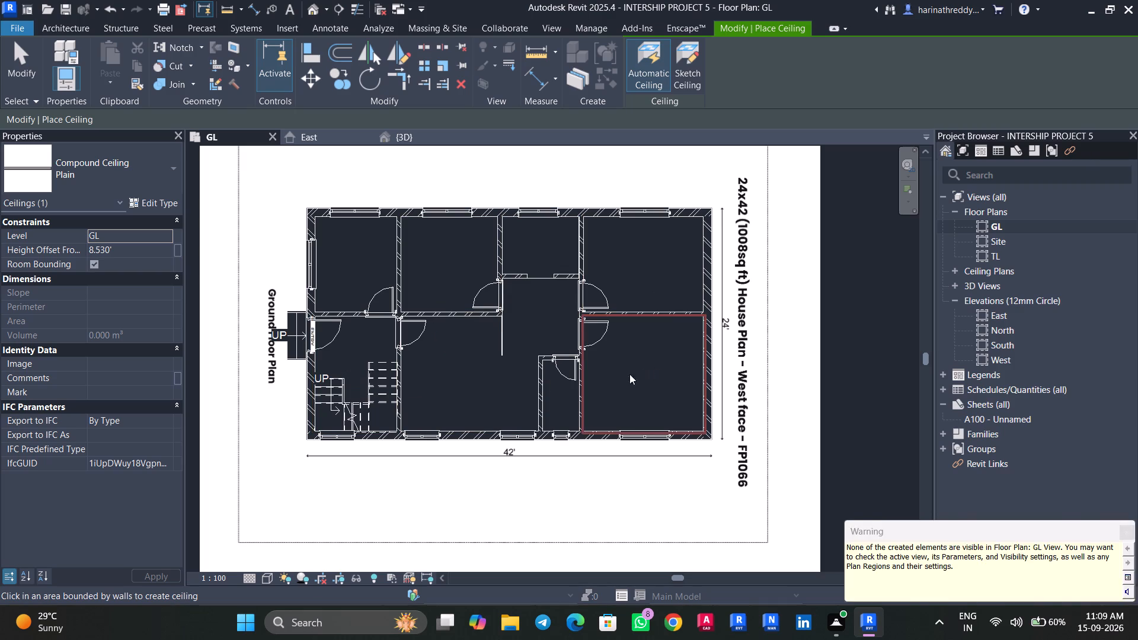
{"action": "left_click", "coordinate": [570, 391]}
{"action": "left_click", "coordinate": [422, 143]}
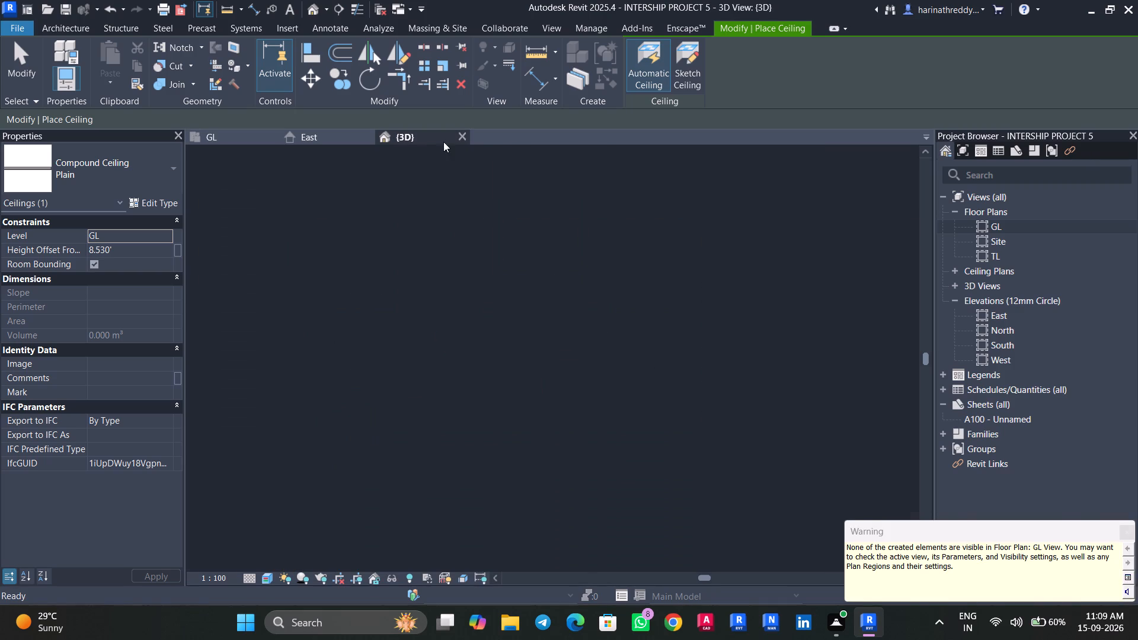
{"action": "key", "text": "Escape"}
{"action": "key", "text": "Escape"}
Create a rectangular shaft opening about 8.4' by 7.1' over the stair, based on GL with 20.000' unconnected height.
{"action": "middle_click_drag", "start_coordinate": [694, 419], "coordinate": [625, 415], "text": "shift"}
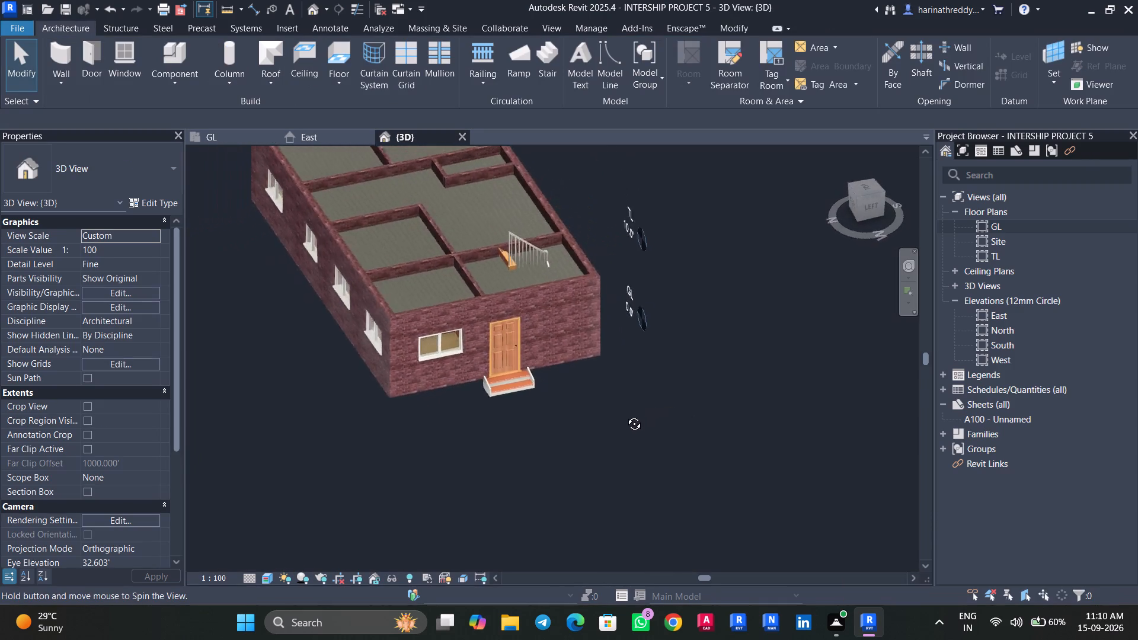
{"action": "middle_click_drag", "start_coordinate": [625, 415], "coordinate": [612, 538], "text": "shift"}
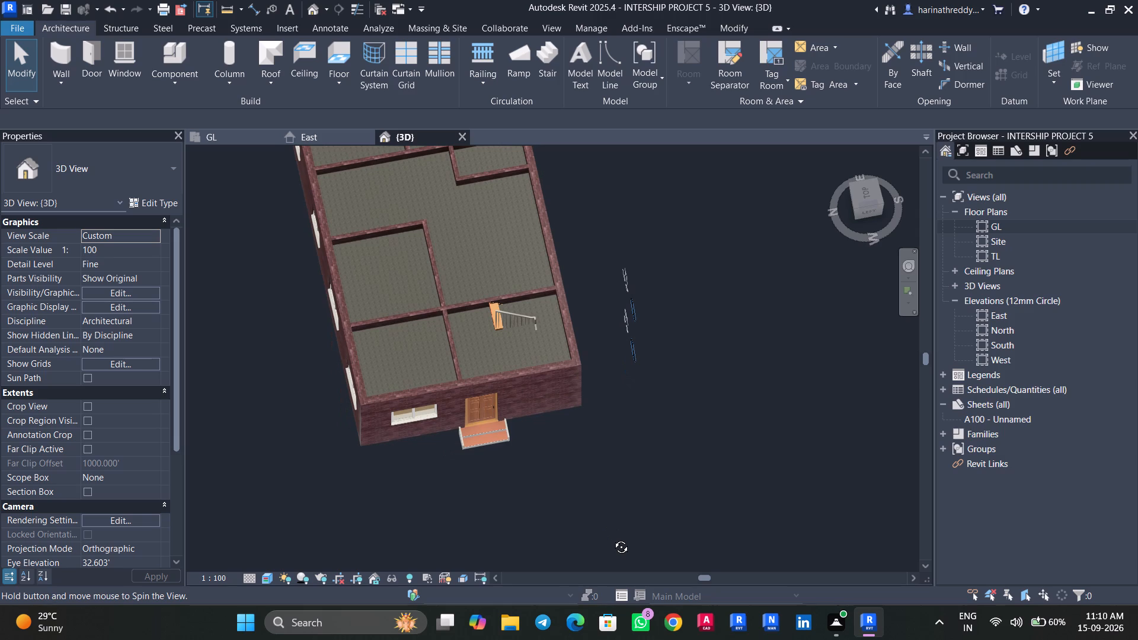
{"action": "middle_click_drag", "start_coordinate": [612, 538], "coordinate": [610, 537], "text": "shift"}
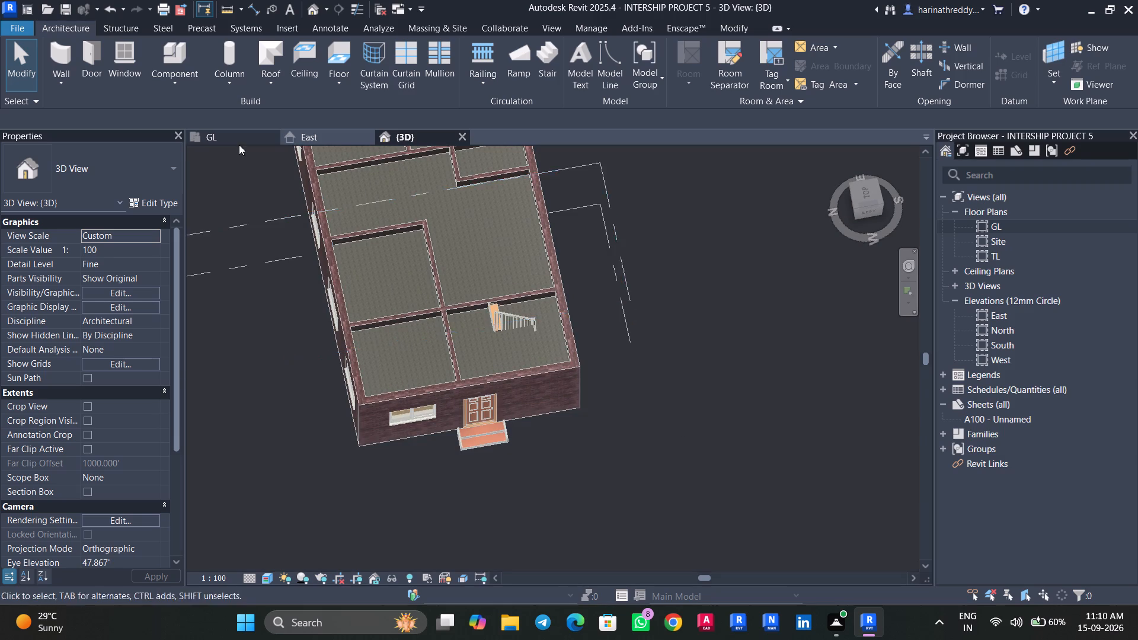
{"action": "left_click", "coordinate": [239, 145]}
{"action": "scroll", "coordinate": [317, 407], "scroll_direction": "up", "scroll_amount": 3}
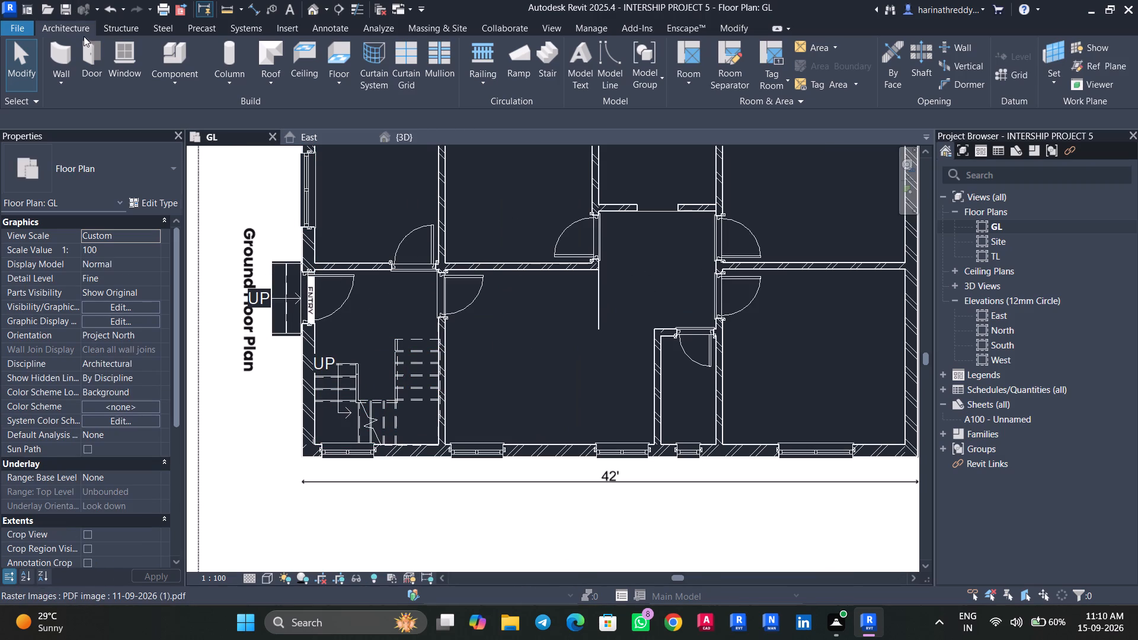
{"action": "left_click", "coordinate": [918, 73]}
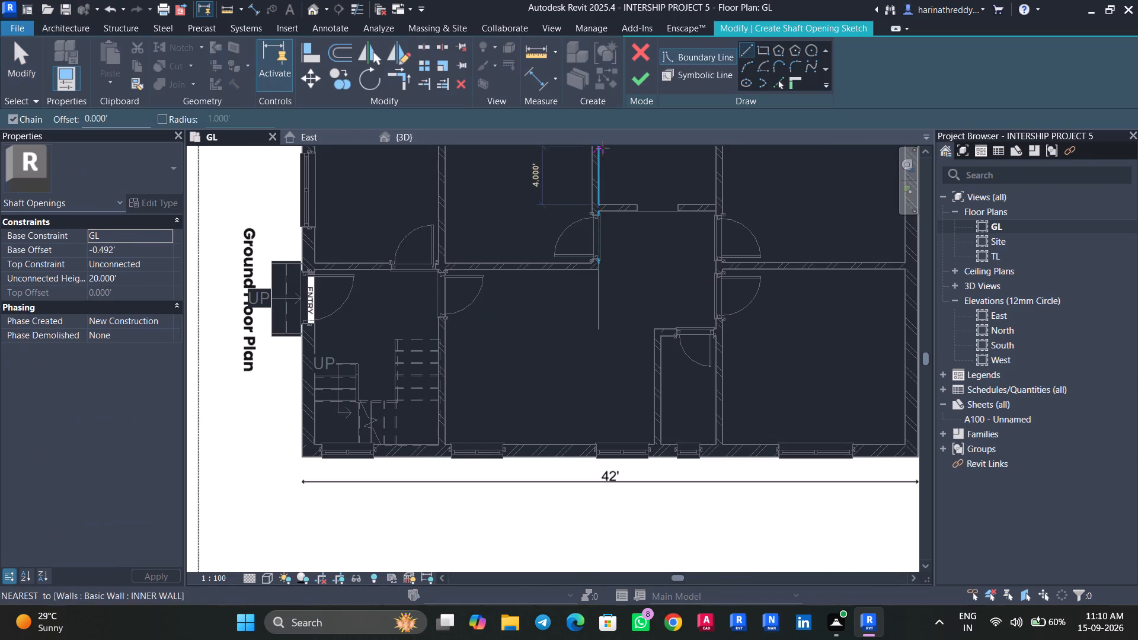
{"action": "left_click", "coordinate": [763, 46]}
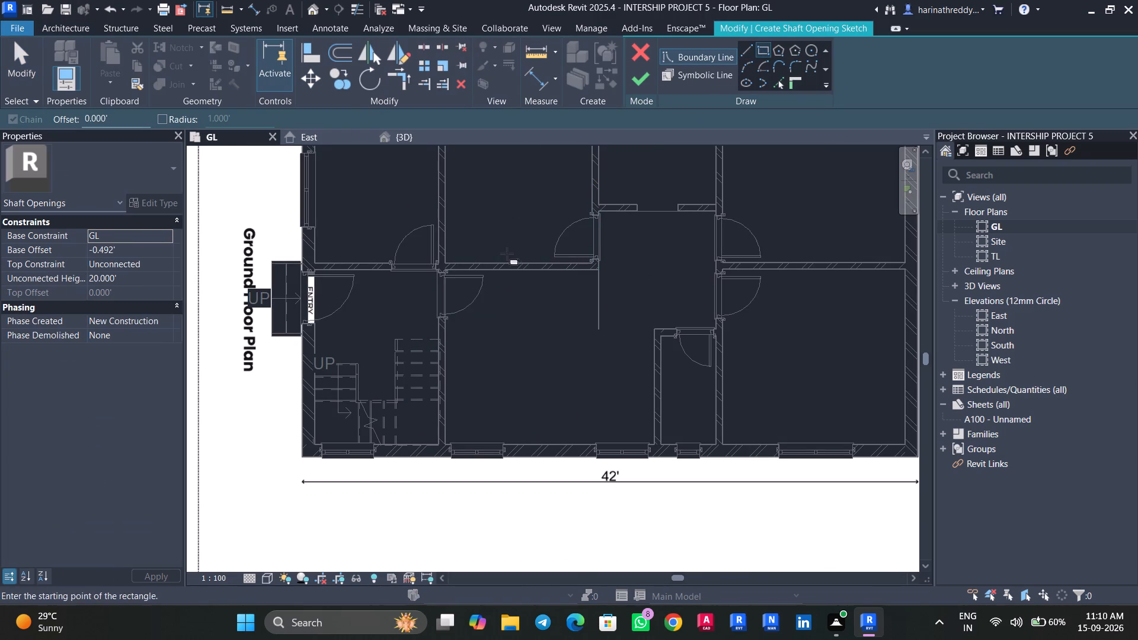
{"action": "scroll", "coordinate": [296, 482], "scroll_direction": "up", "scroll_amount": 3}
{"action": "middle_click_drag", "start_coordinate": [330, 469], "coordinate": [369, 536]}
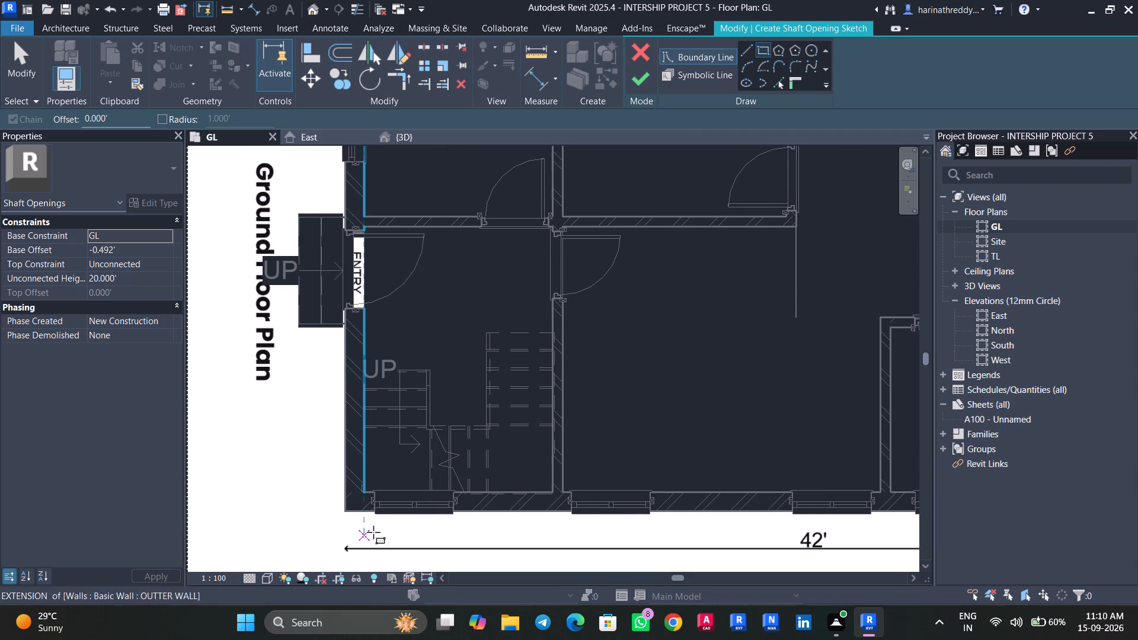
{"action": "left_click", "coordinate": [551, 493]}
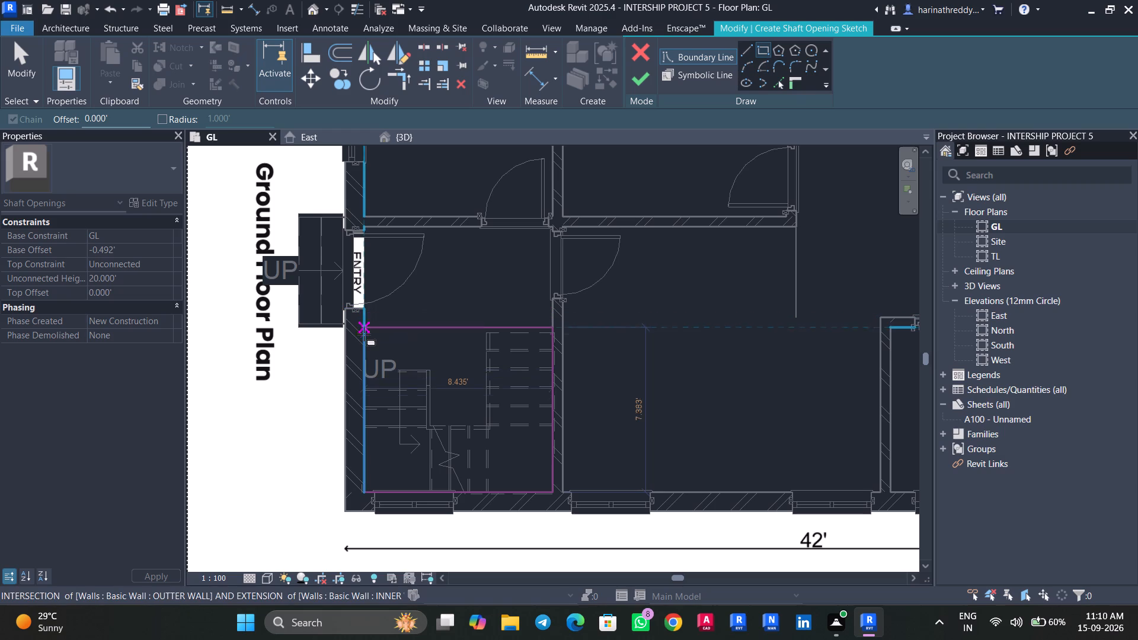
{"action": "left_click", "coordinate": [363, 334]}
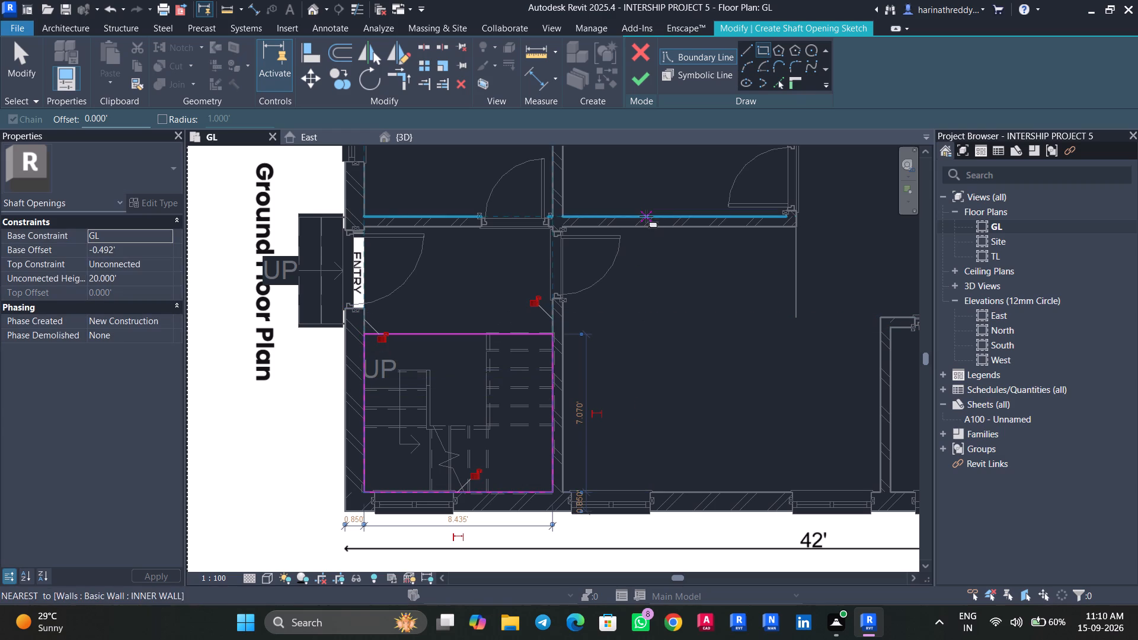
{"action": "left_click", "coordinate": [643, 81]}
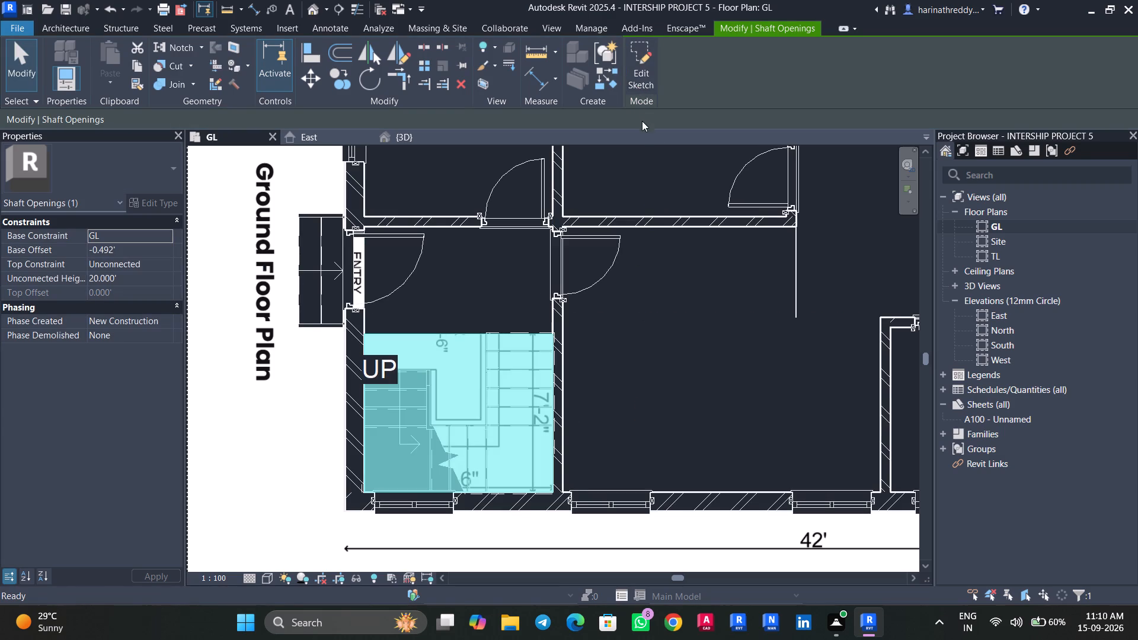
Examine the stair and its shaft opening through the ceiling in 3D from several angles.
{"action": "left_click", "coordinate": [408, 135]}
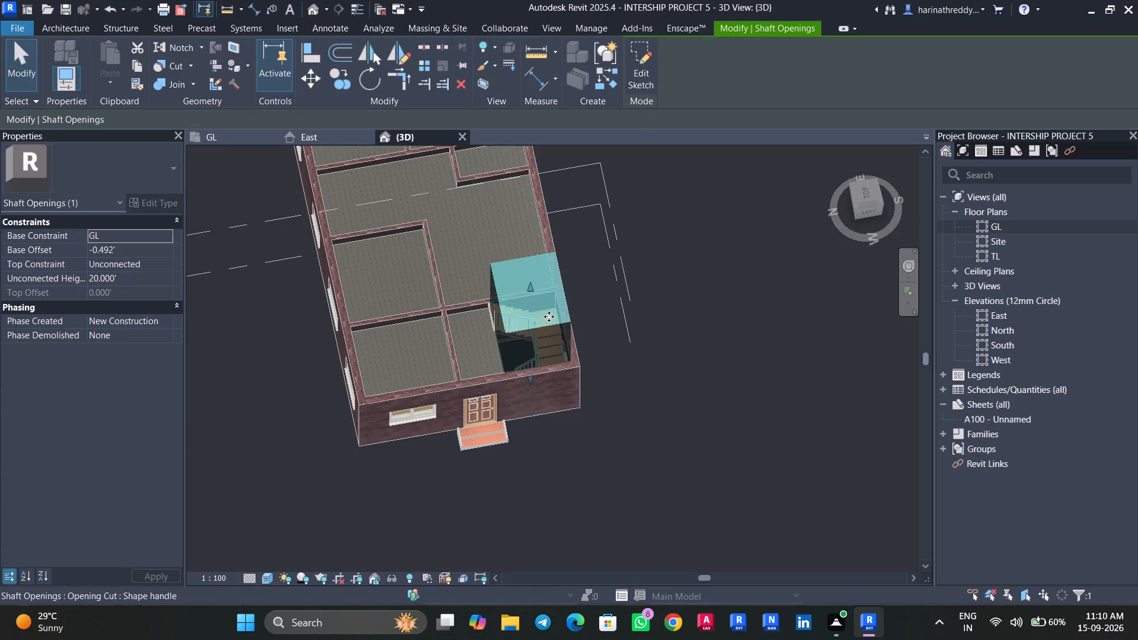
{"action": "key", "text": "Escape"}
{"action": "key", "text": "Escape"}
{"action": "scroll", "coordinate": [543, 306], "scroll_direction": "up", "scroll_amount": 3}
{"action": "middle_click_drag", "start_coordinate": [629, 351], "coordinate": [562, 228], "text": "shift"}
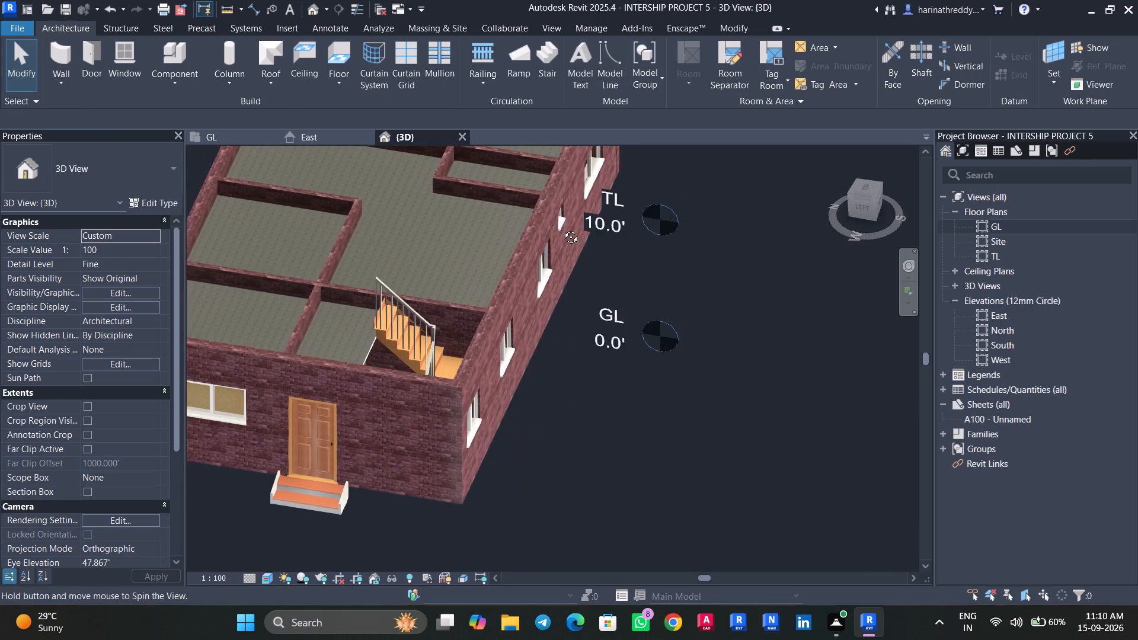
{"action": "middle_click_drag", "start_coordinate": [562, 228], "coordinate": [632, 187], "text": "shift"}
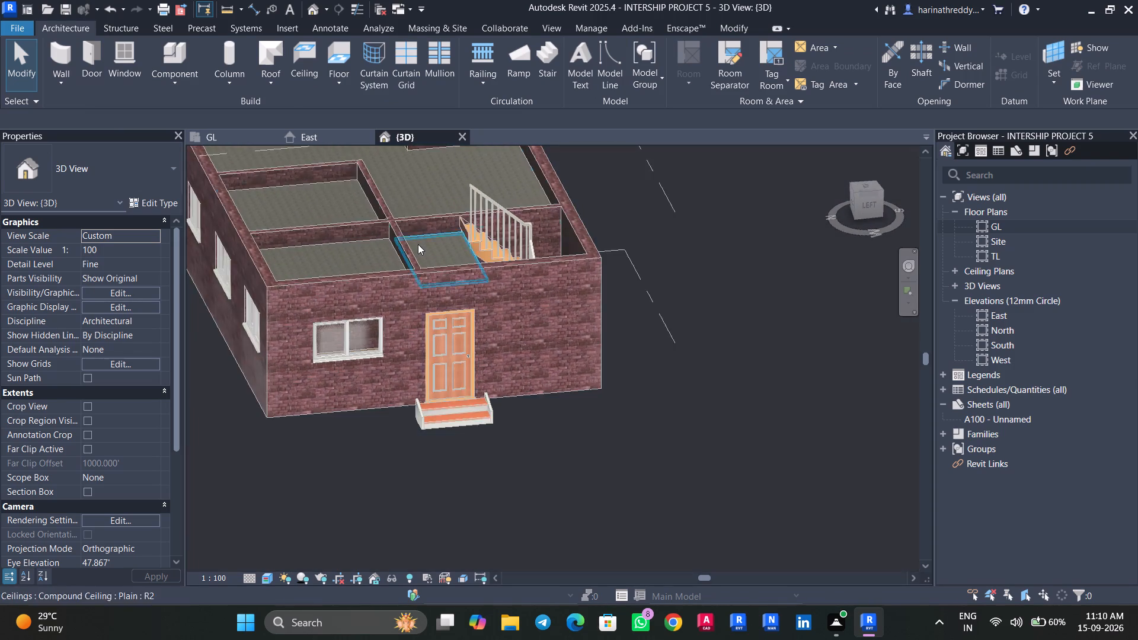
{"action": "scroll", "coordinate": [511, 231], "scroll_direction": "up", "scroll_amount": 14}
{"action": "scroll", "coordinate": [282, 263], "scroll_direction": "down", "scroll_amount": 7}
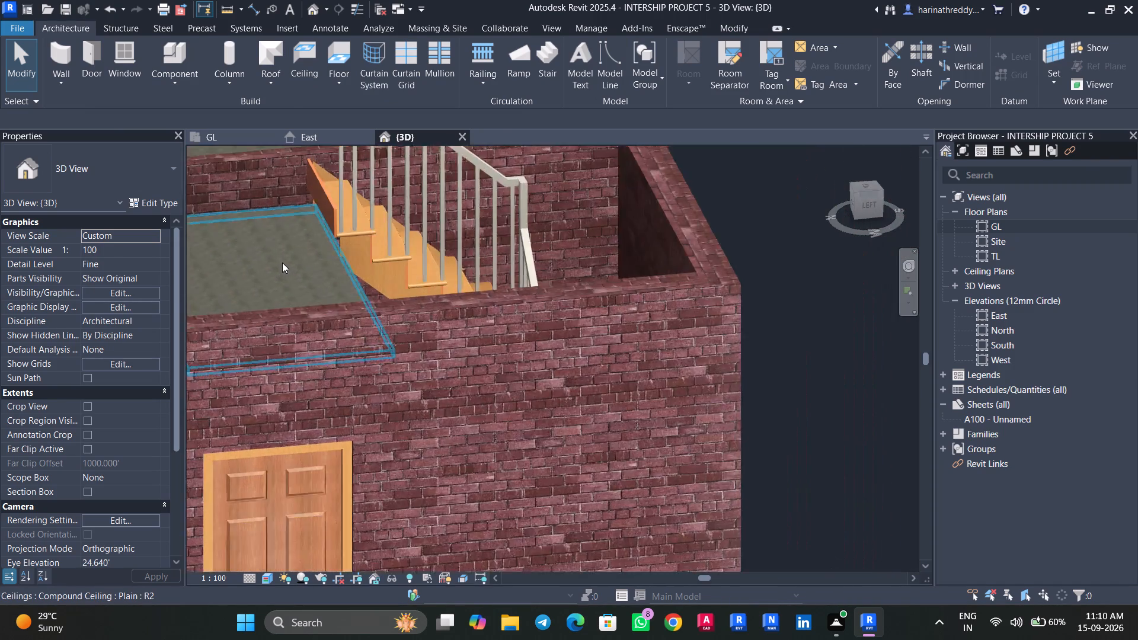
{"action": "scroll", "coordinate": [282, 263], "scroll_direction": "down", "scroll_amount": 4}
{"action": "middle_click_drag", "start_coordinate": [651, 297], "coordinate": [582, 346], "text": "shift"}
{"action": "scroll", "coordinate": [447, 364], "scroll_direction": "down", "scroll_amount": 7}
{"action": "middle_click_drag", "start_coordinate": [433, 415], "coordinate": [469, 402]}
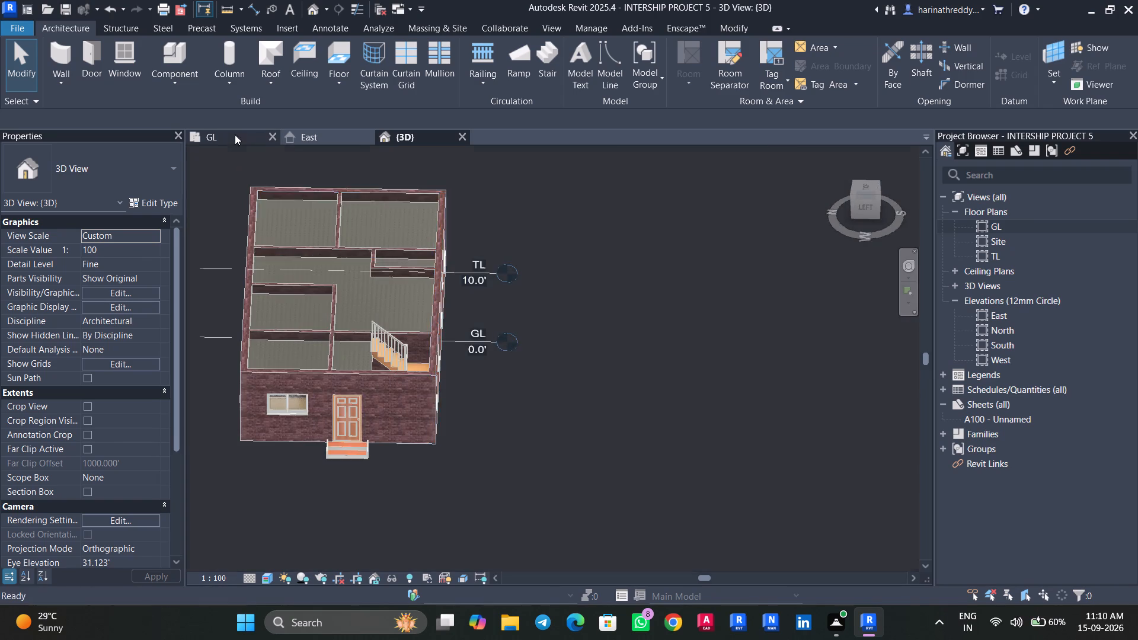
Start a structural foundation slab in the GL plan and duplicate its Standard type as SLAB FLOOR.
{"action": "left_click", "coordinate": [235, 135]}
{"action": "scroll", "coordinate": [466, 325], "scroll_direction": "down", "scroll_amount": 8}
{"action": "key", "text": "Escape"}
{"action": "middle_click_drag", "start_coordinate": [682, 427], "coordinate": [642, 442]}
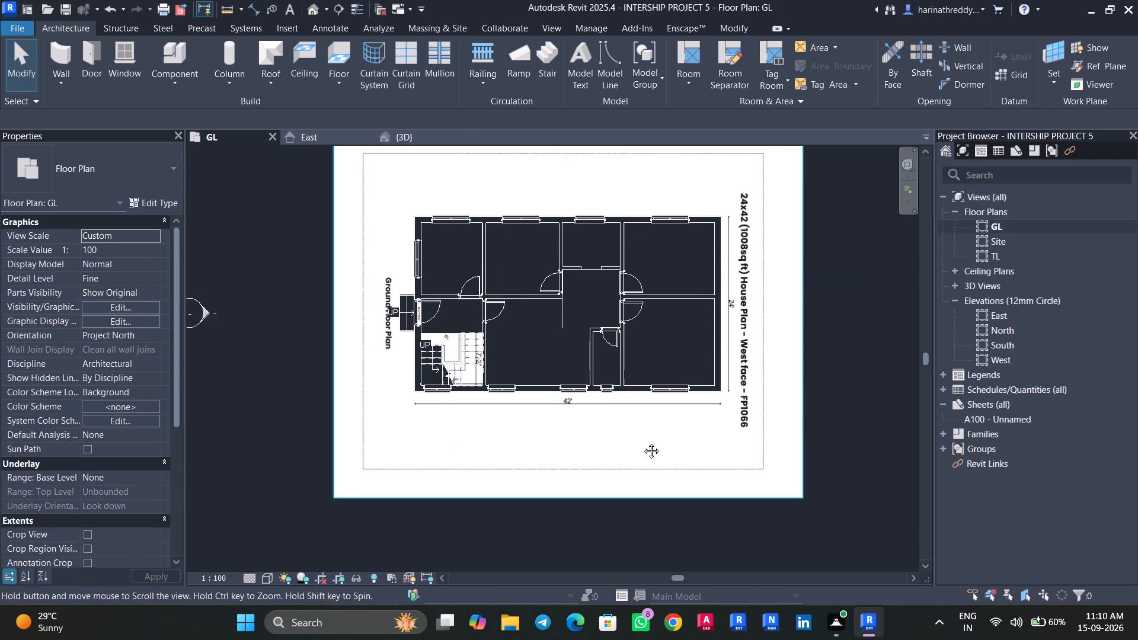
{"action": "middle_click_drag", "start_coordinate": [642, 442], "coordinate": [624, 447]}
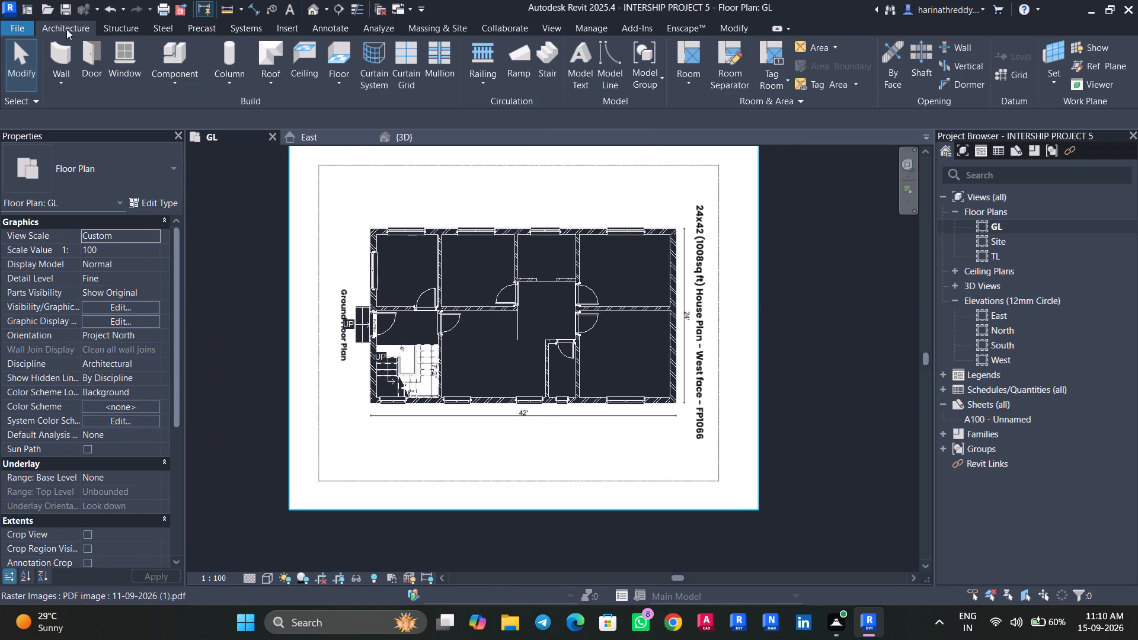
{"action": "left_click", "coordinate": [105, 29]}
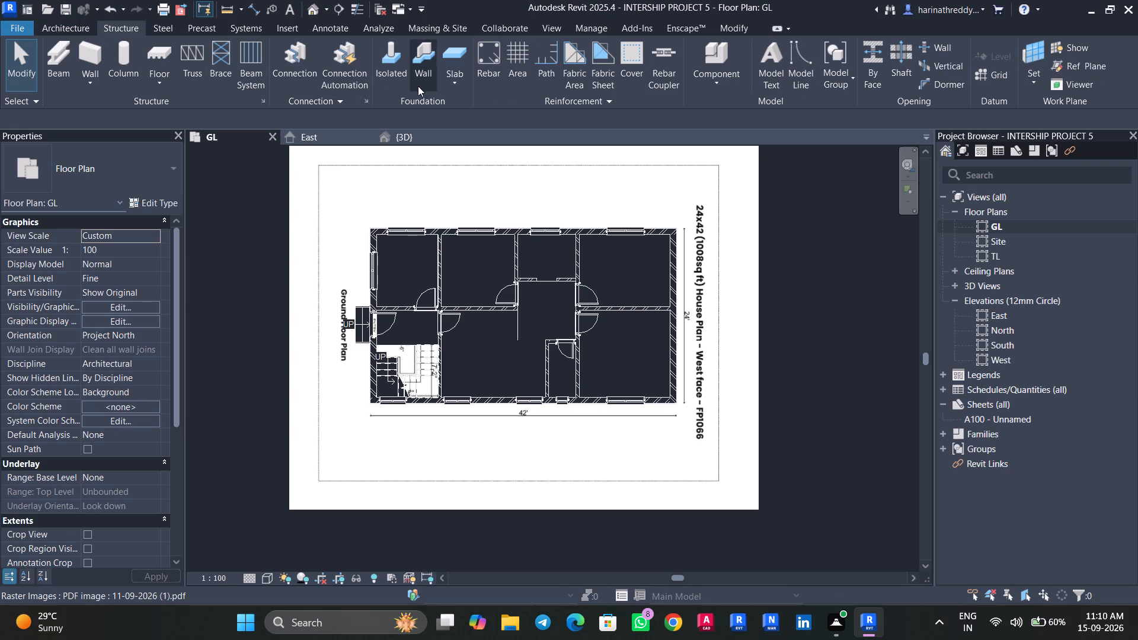
{"action": "left_click", "coordinate": [451, 83]}
{"action": "left_click", "coordinate": [471, 110]}
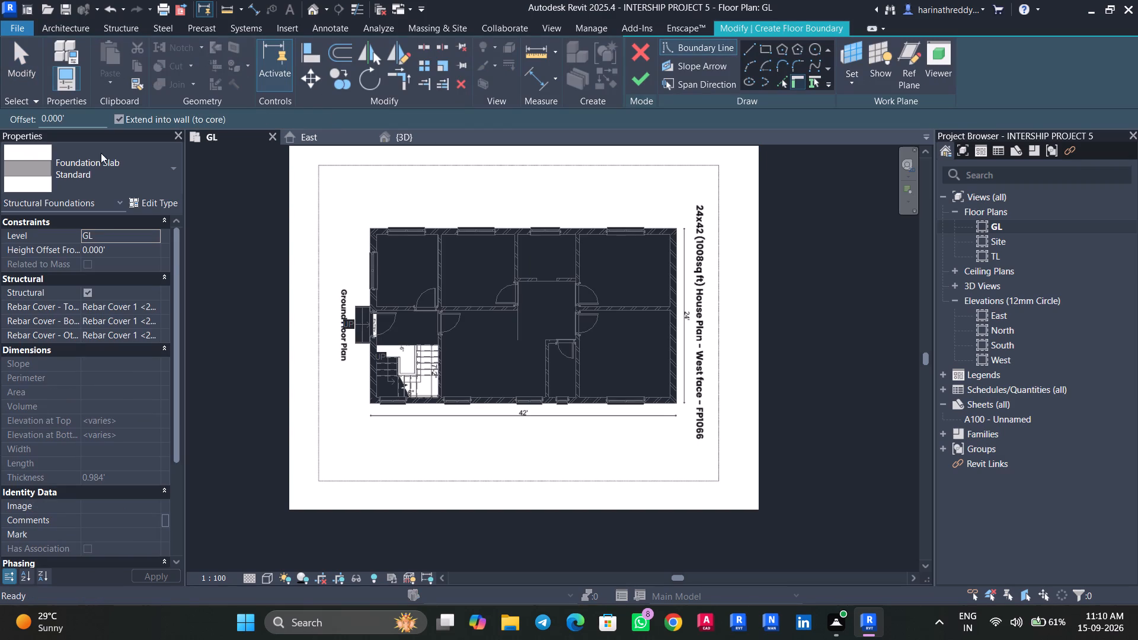
{"action": "left_click", "coordinate": [86, 162]}
{"action": "key", "text": "Escape"}
{"action": "left_click", "coordinate": [153, 213]}
{"action": "left_click", "coordinate": [150, 201]}
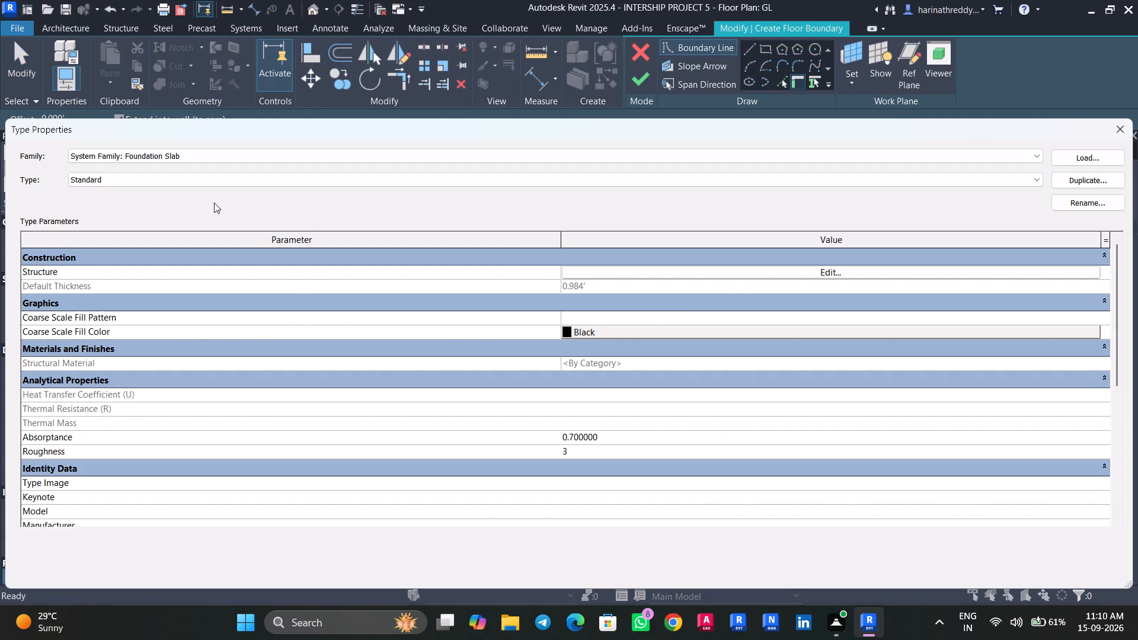
{"action": "left_click", "coordinate": [1102, 181]}
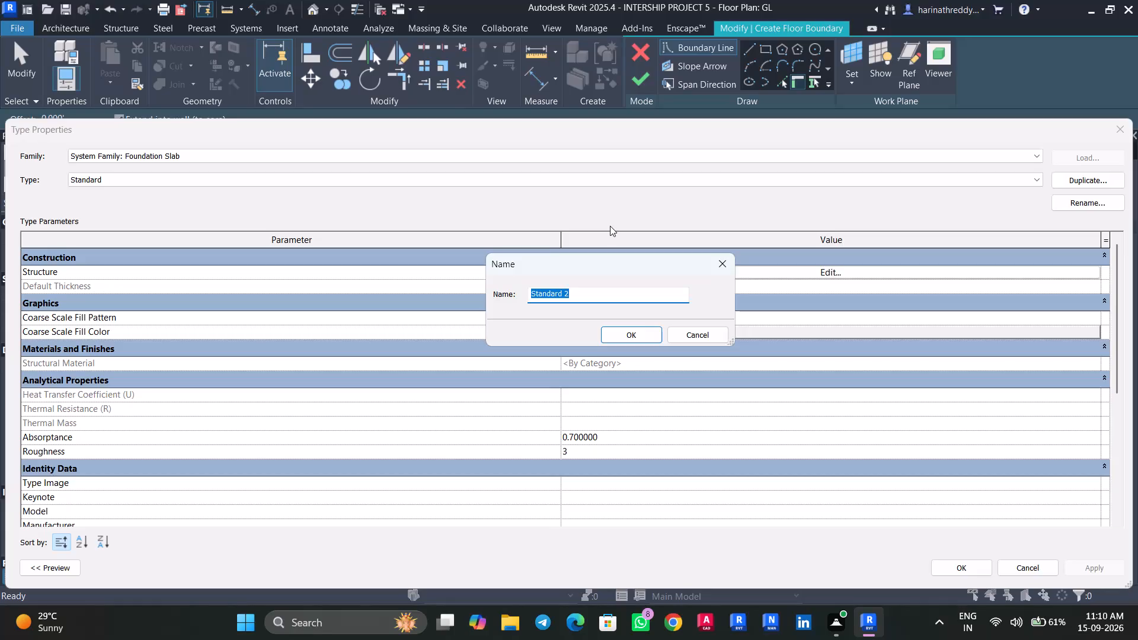
{"action": "type", "text": "SLA"}
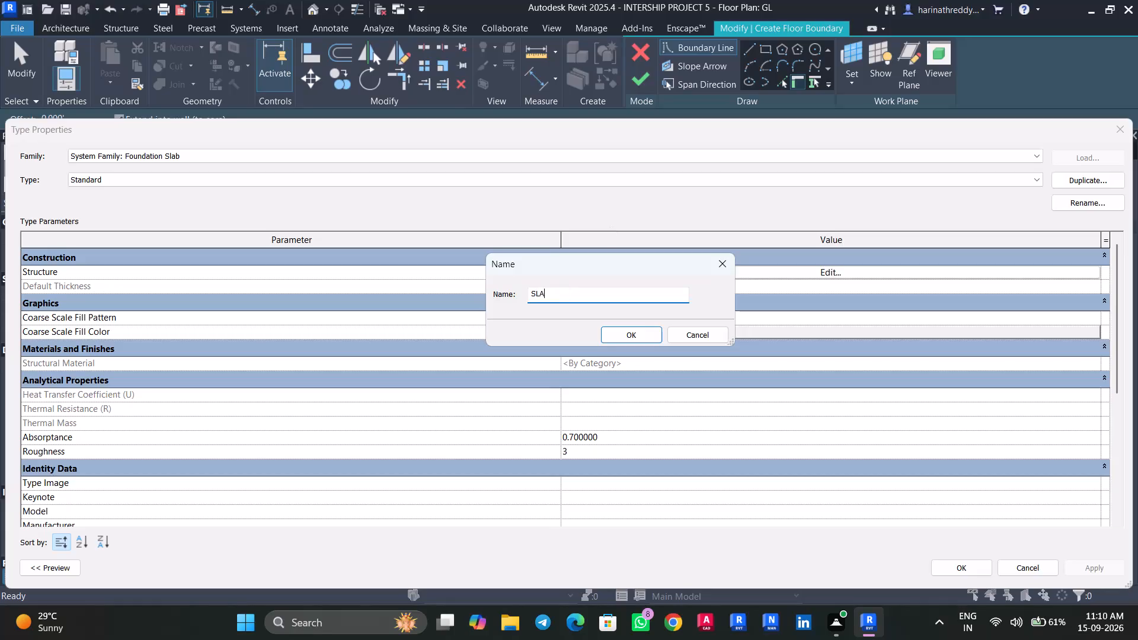
{"action": "type", "text": "B FLOOR"}
{"action": "left_click", "coordinate": [647, 338]}
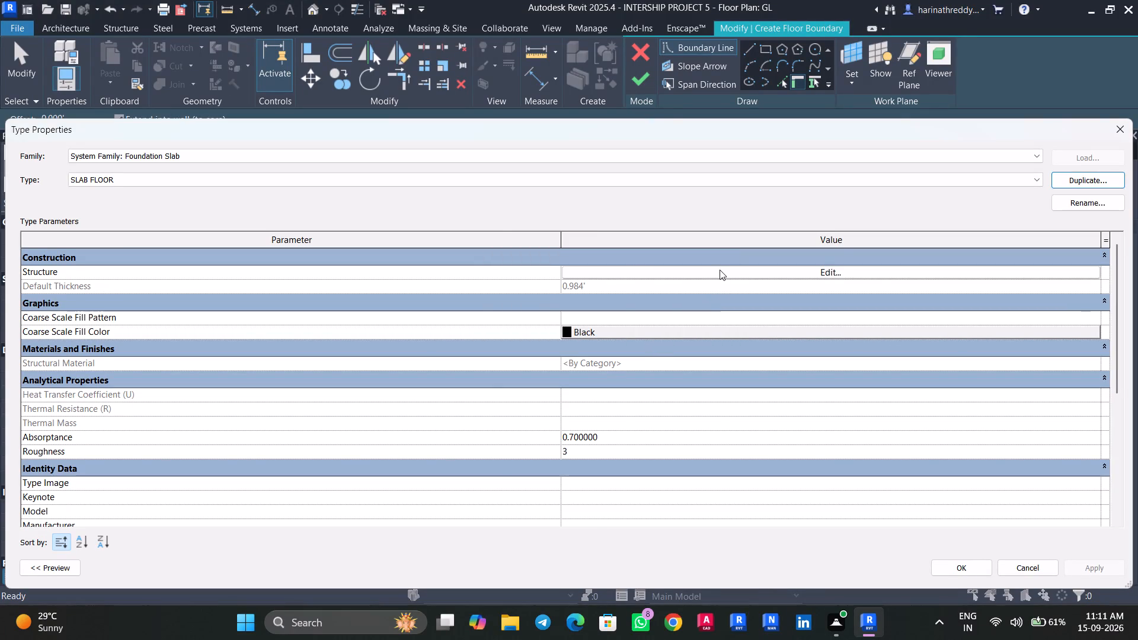
Set the SLAB FLOOR type's structure layer thickness to 200 mm.
{"action": "left_click", "coordinate": [720, 268]}
{"action": "left_click", "coordinate": [639, 270]}
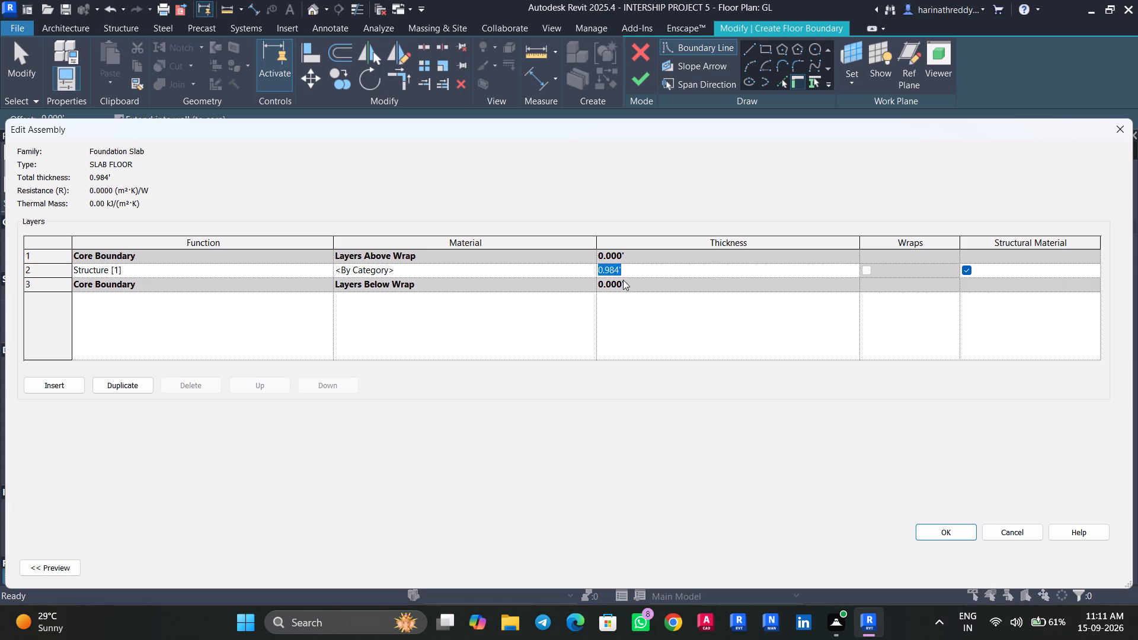
{"action": "type", "text": "200MM"}
{"action": "key", "text": "Return"}
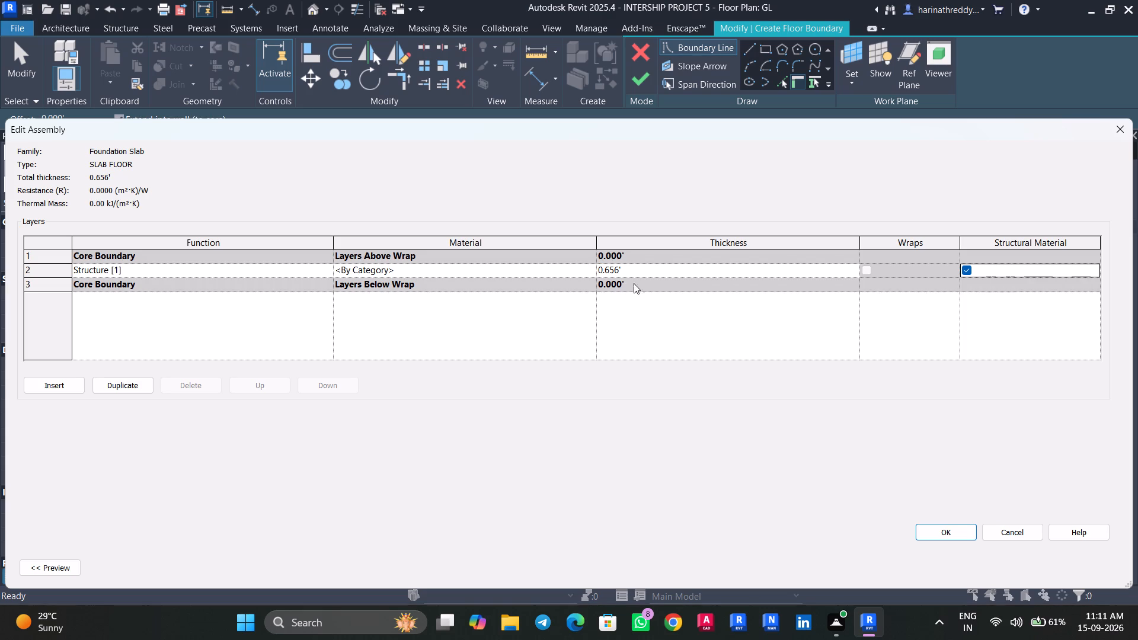
{"action": "left_click", "coordinate": [925, 529]}
{"action": "left_click", "coordinate": [1086, 565]}
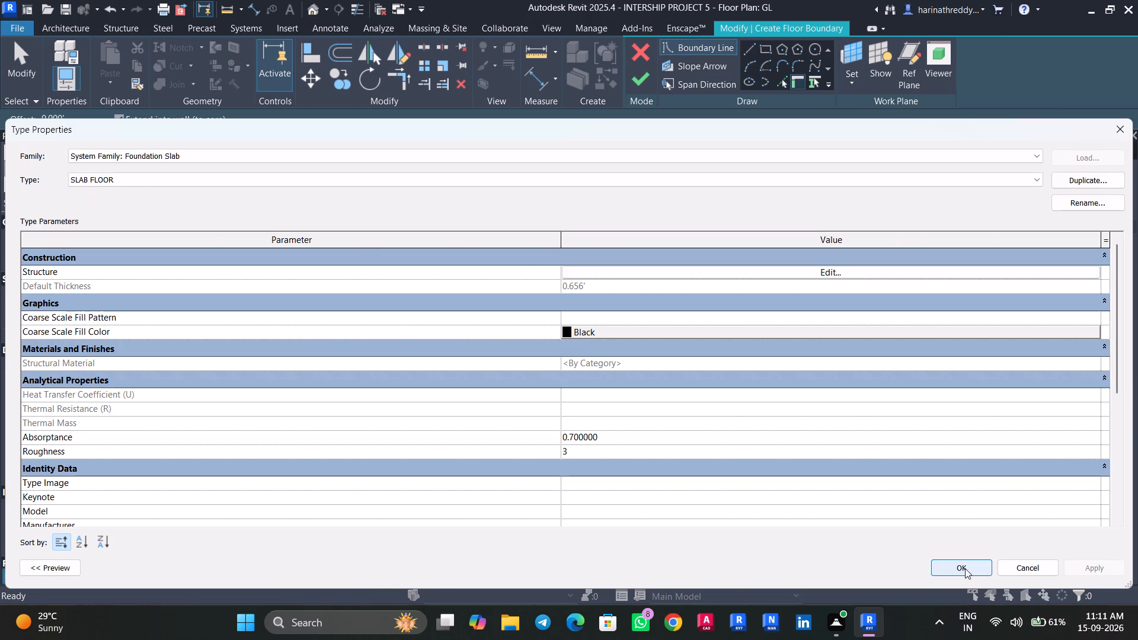
{"action": "left_click", "coordinate": [966, 568]}
Create the slab from a rectangle about 41.9' by 23.9' around the exterior walls, with a -200 mm height offset from GL.
{"action": "left_click", "coordinate": [767, 47]}
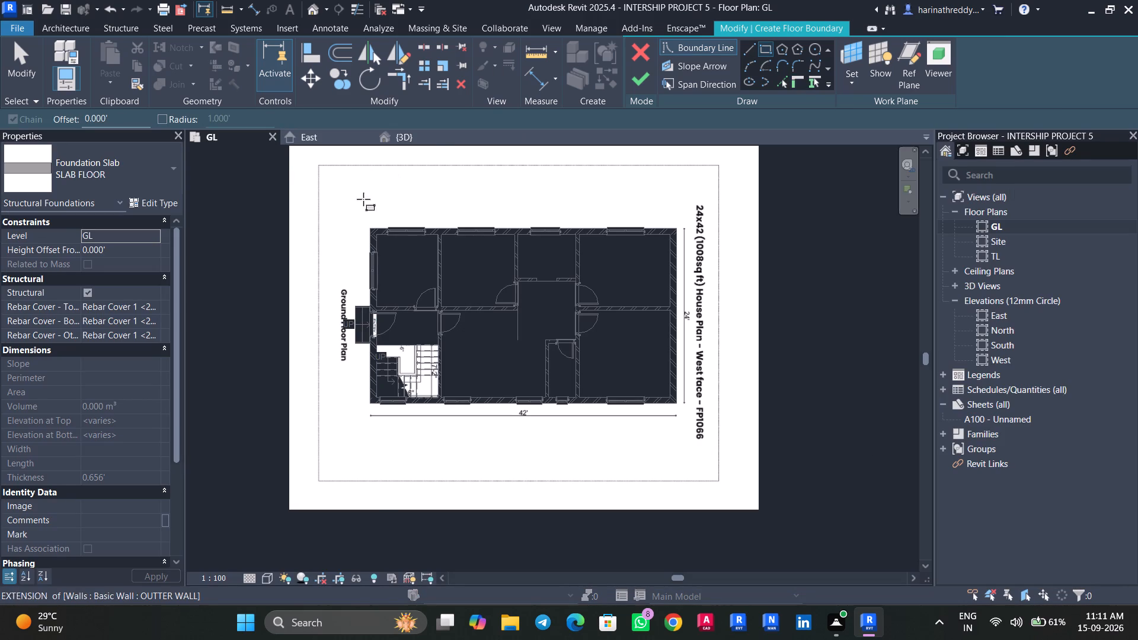
{"action": "scroll", "coordinate": [368, 240], "scroll_direction": "up", "scroll_amount": 3}
{"action": "left_click", "coordinate": [371, 219]}
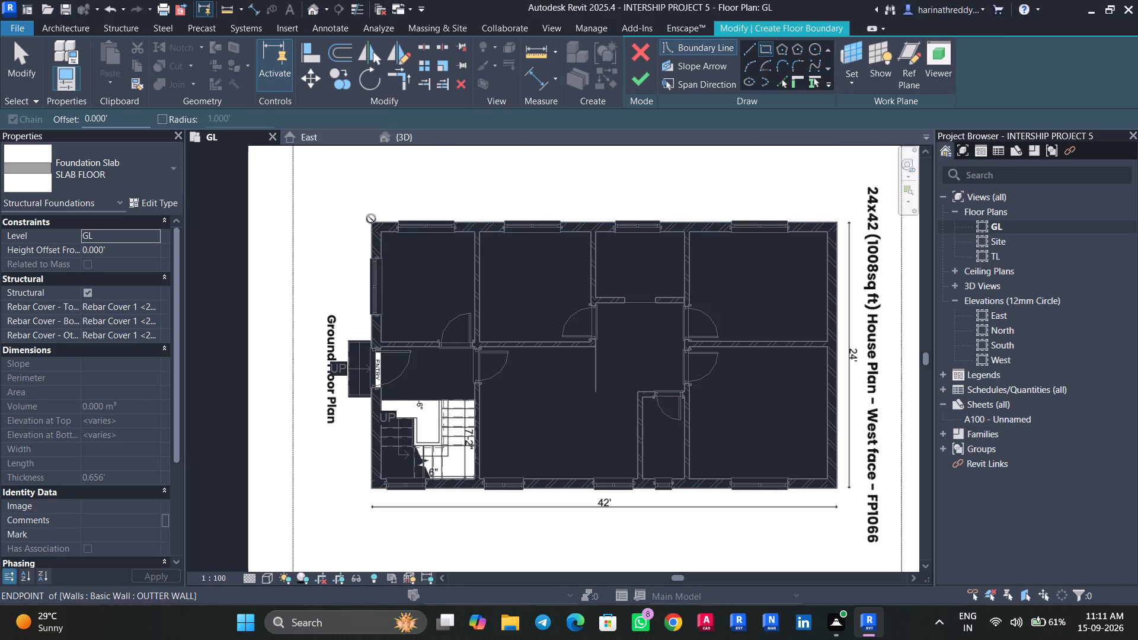
{"action": "middle_click_drag", "start_coordinate": [584, 398], "coordinate": [507, 326]}
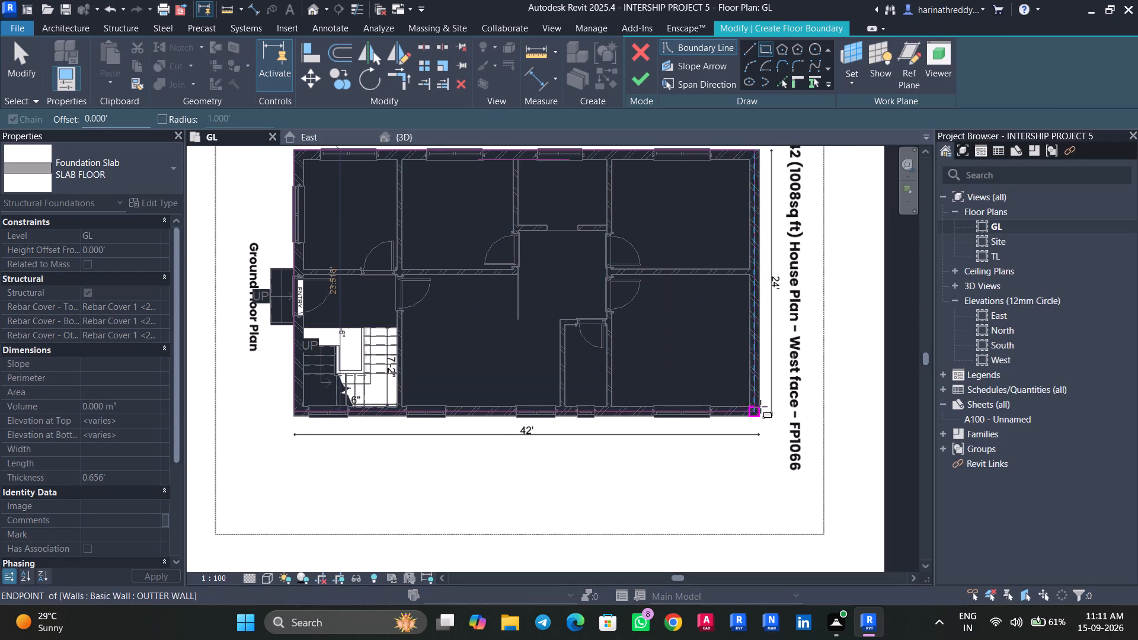
{"action": "left_click", "coordinate": [762, 412]}
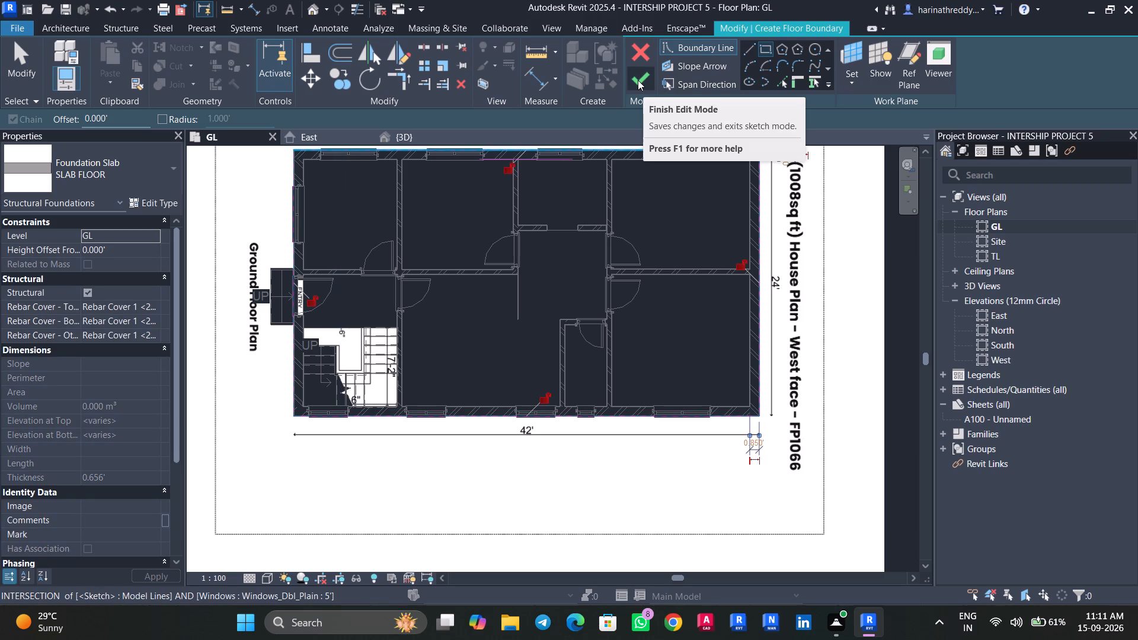
{"action": "left_click", "coordinate": [132, 249]}
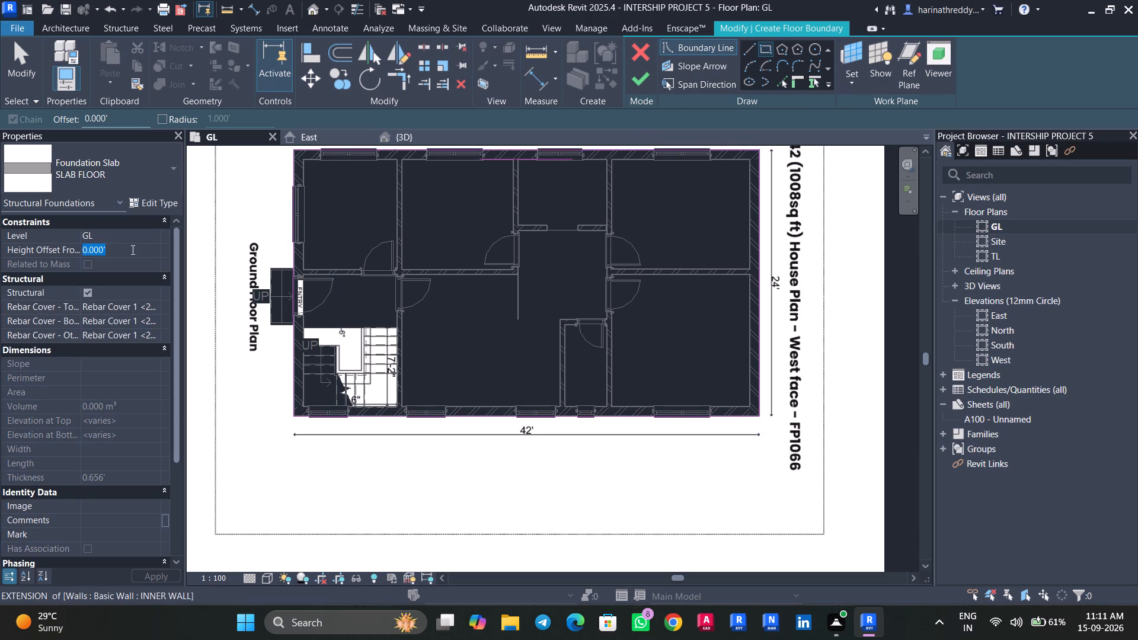
{"action": "type", "text": "-200"}
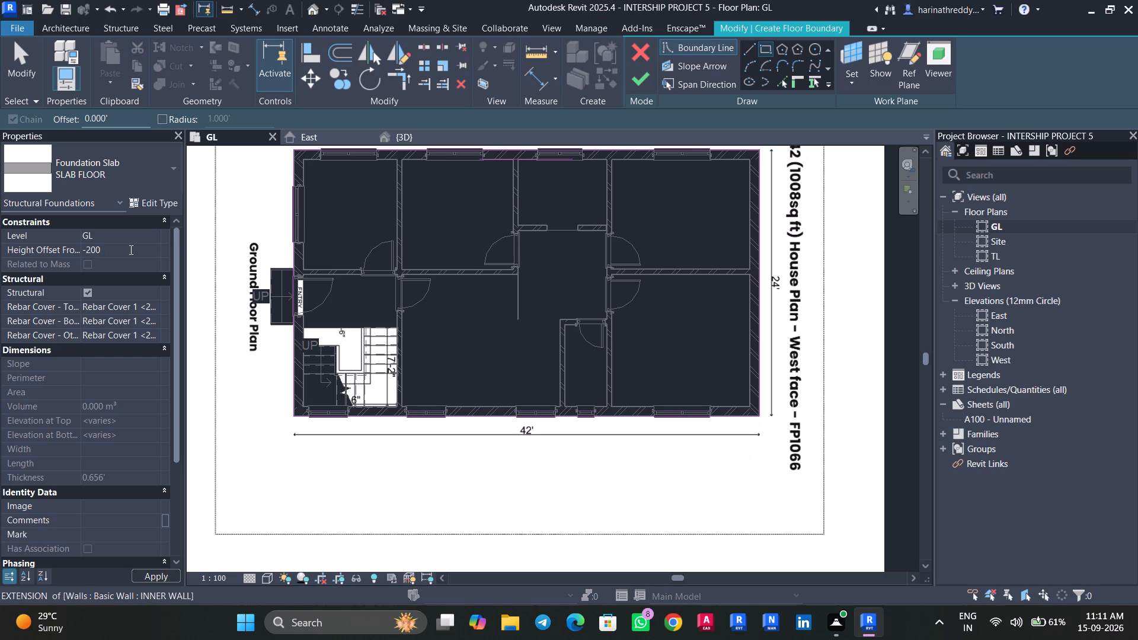
{"action": "type", "text": "MM"}
{"action": "key", "text": "Return"}
{"action": "left_click", "coordinate": [653, 79]}
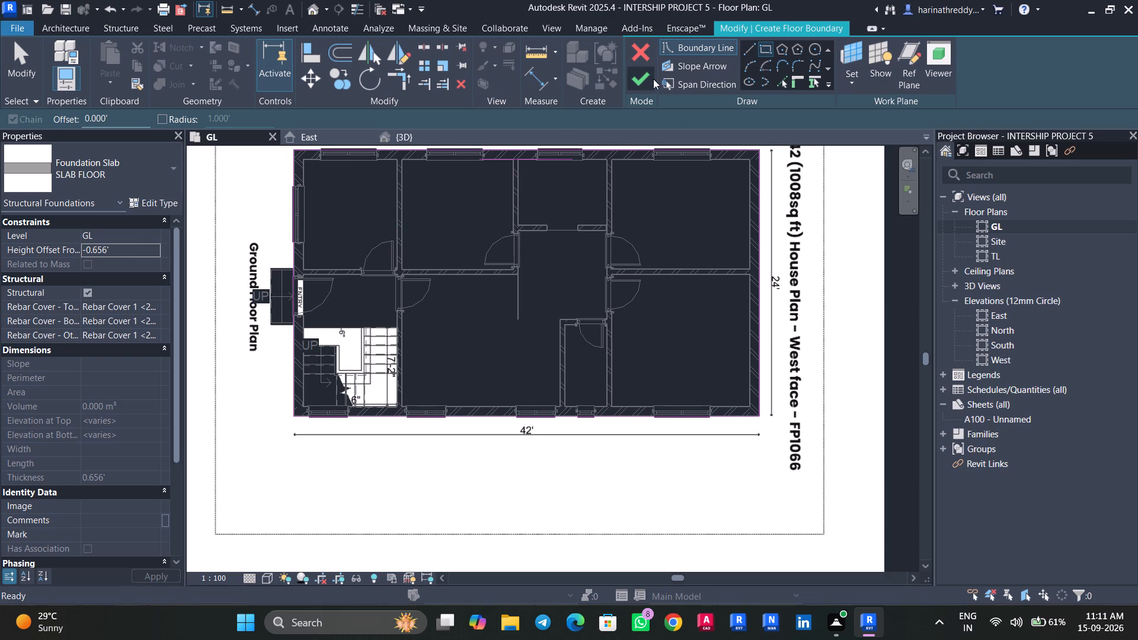
In the 3D view, change the new foundation slab's level to TL.
{"action": "left_click", "coordinate": [411, 135]}
{"action": "key", "text": "Escape"}
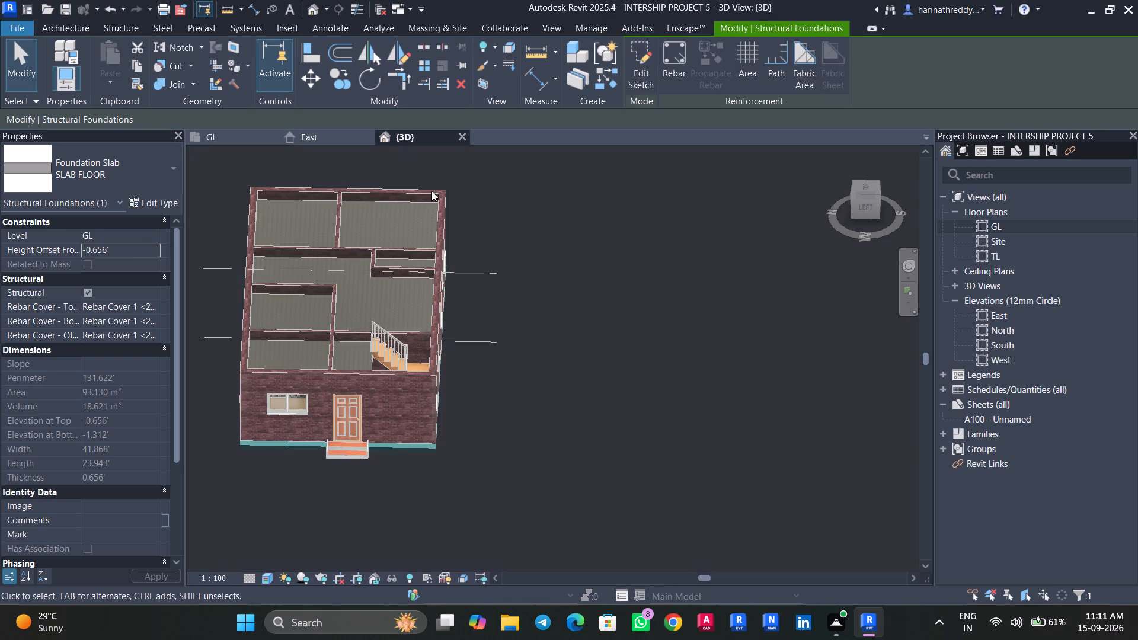
{"action": "key", "text": "Escape"}
{"action": "left_click", "coordinate": [422, 450]}
{"action": "key", "text": "Escape"}
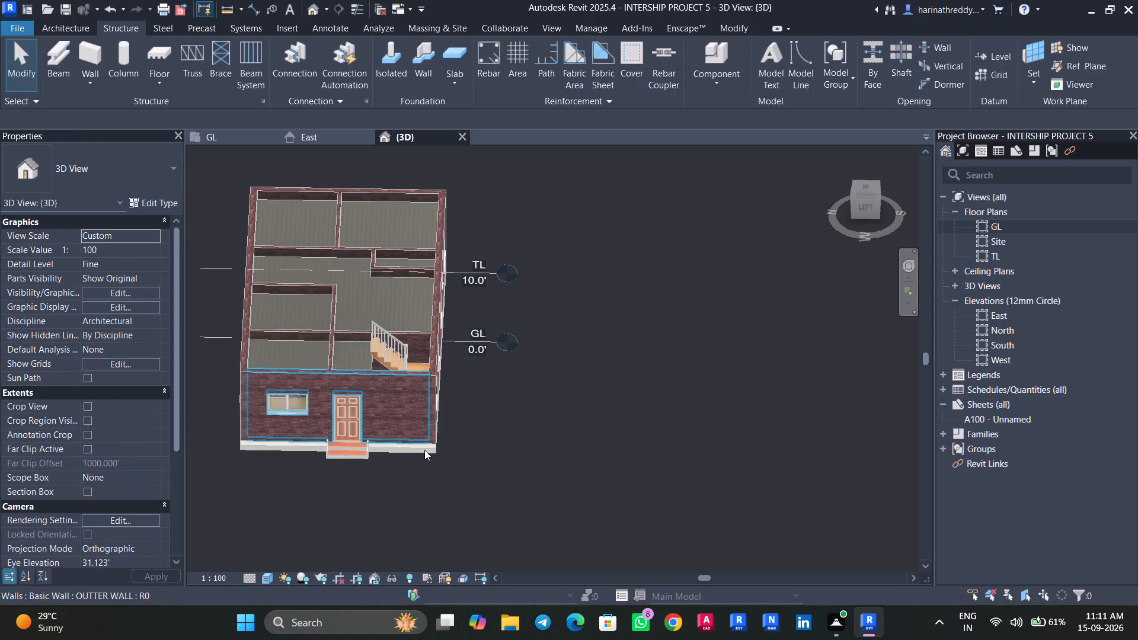
{"action": "left_click", "coordinate": [425, 452]}
{"action": "left_click", "coordinate": [157, 235]}
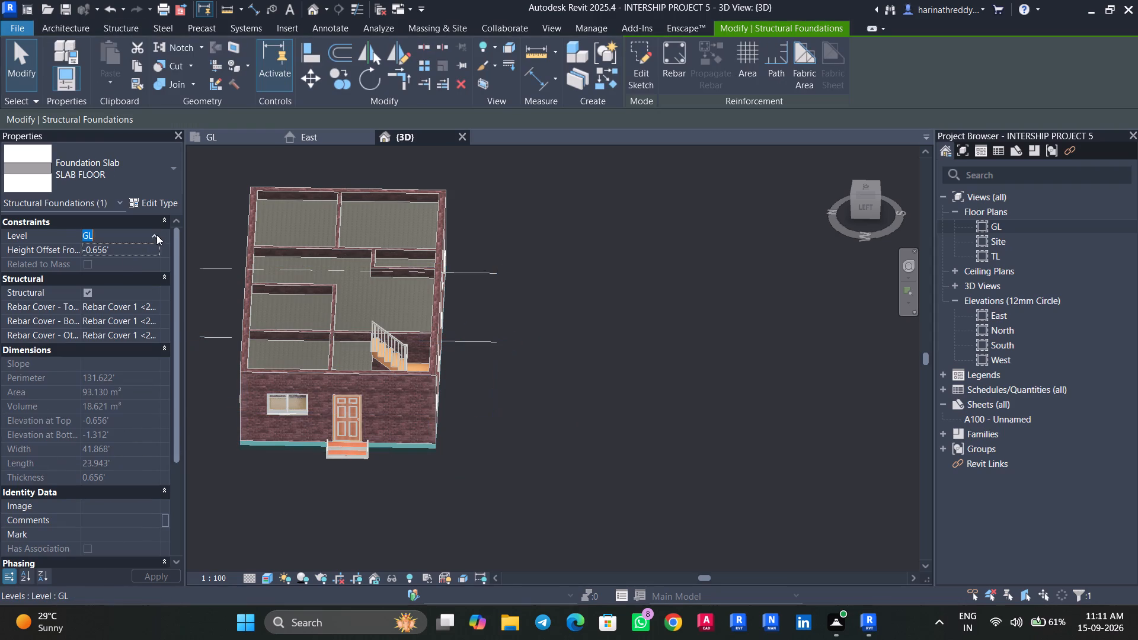
{"action": "left_click", "coordinate": [120, 262]}
{"action": "key", "text": "Escape"}
{"action": "key", "text": "Escape"}
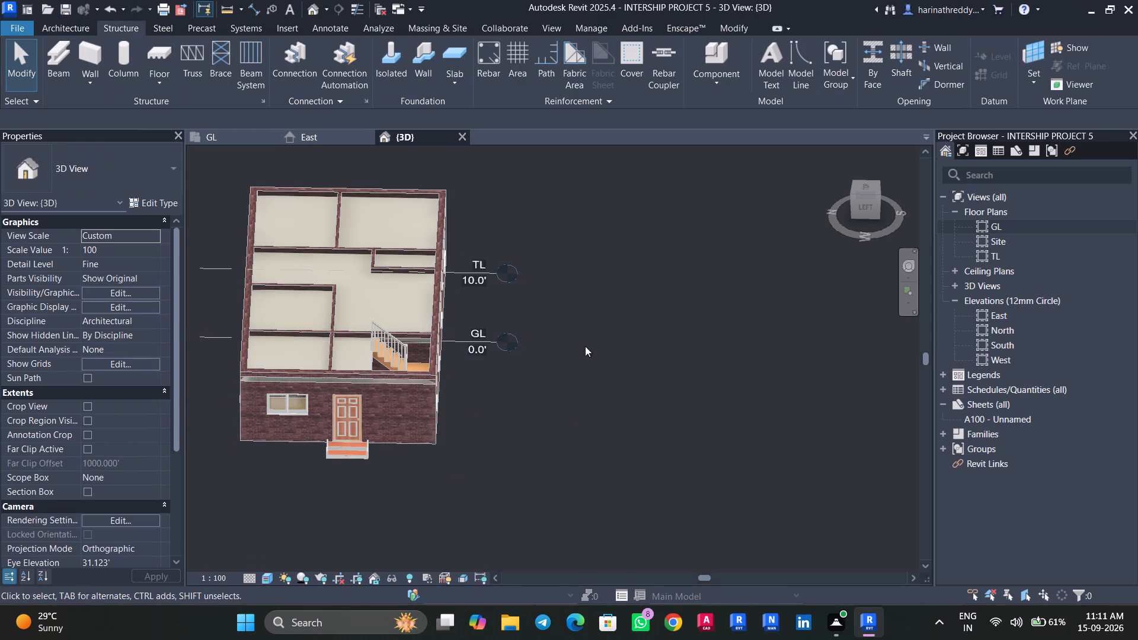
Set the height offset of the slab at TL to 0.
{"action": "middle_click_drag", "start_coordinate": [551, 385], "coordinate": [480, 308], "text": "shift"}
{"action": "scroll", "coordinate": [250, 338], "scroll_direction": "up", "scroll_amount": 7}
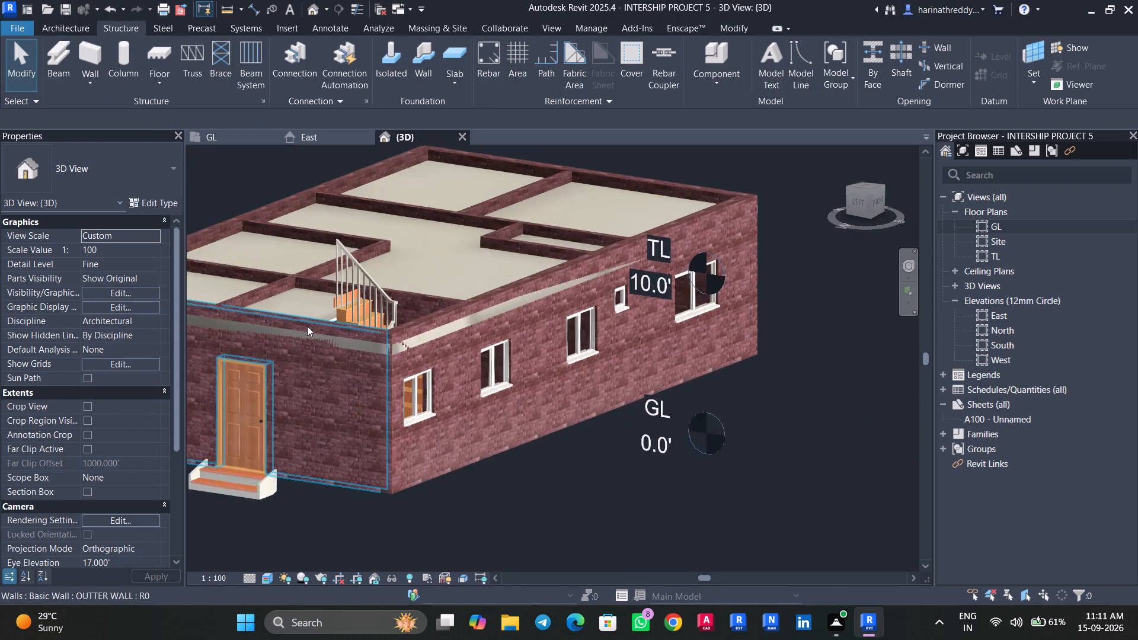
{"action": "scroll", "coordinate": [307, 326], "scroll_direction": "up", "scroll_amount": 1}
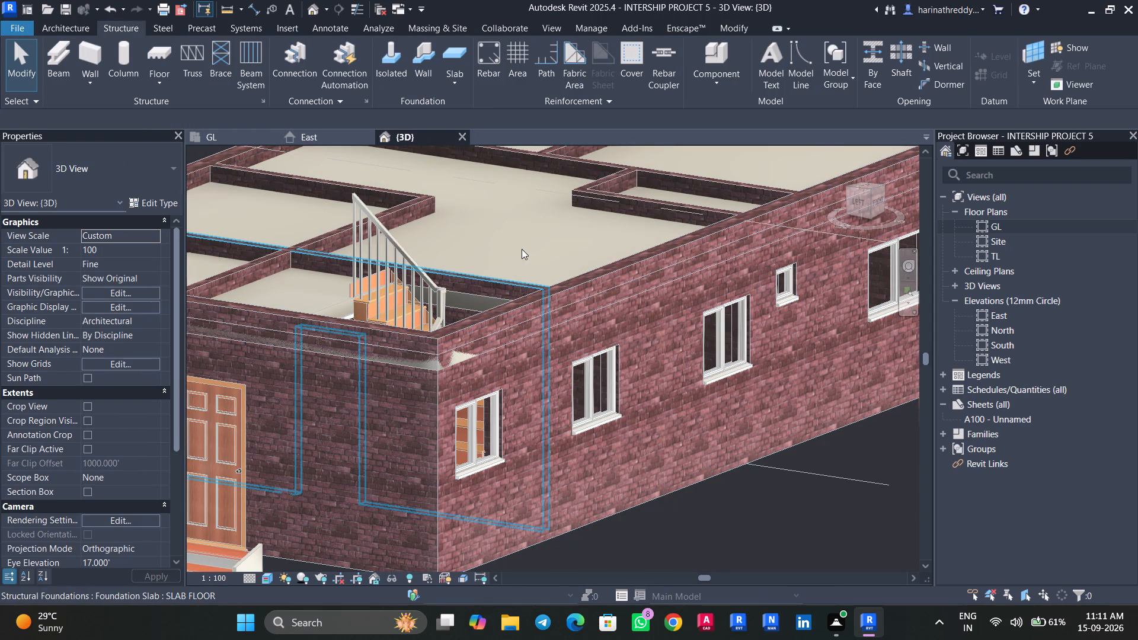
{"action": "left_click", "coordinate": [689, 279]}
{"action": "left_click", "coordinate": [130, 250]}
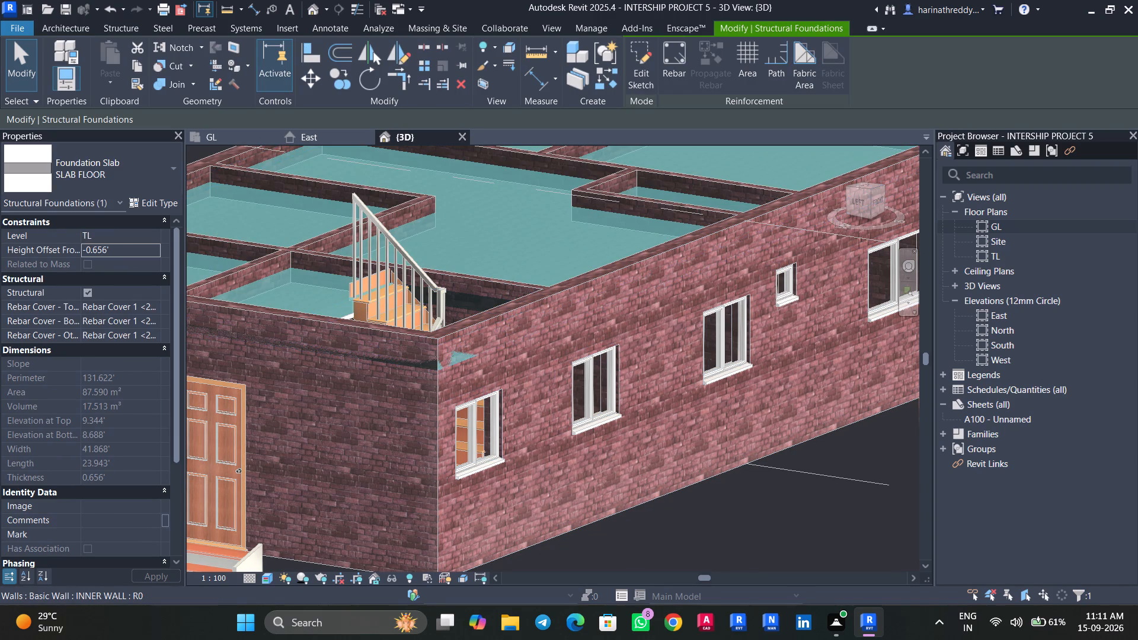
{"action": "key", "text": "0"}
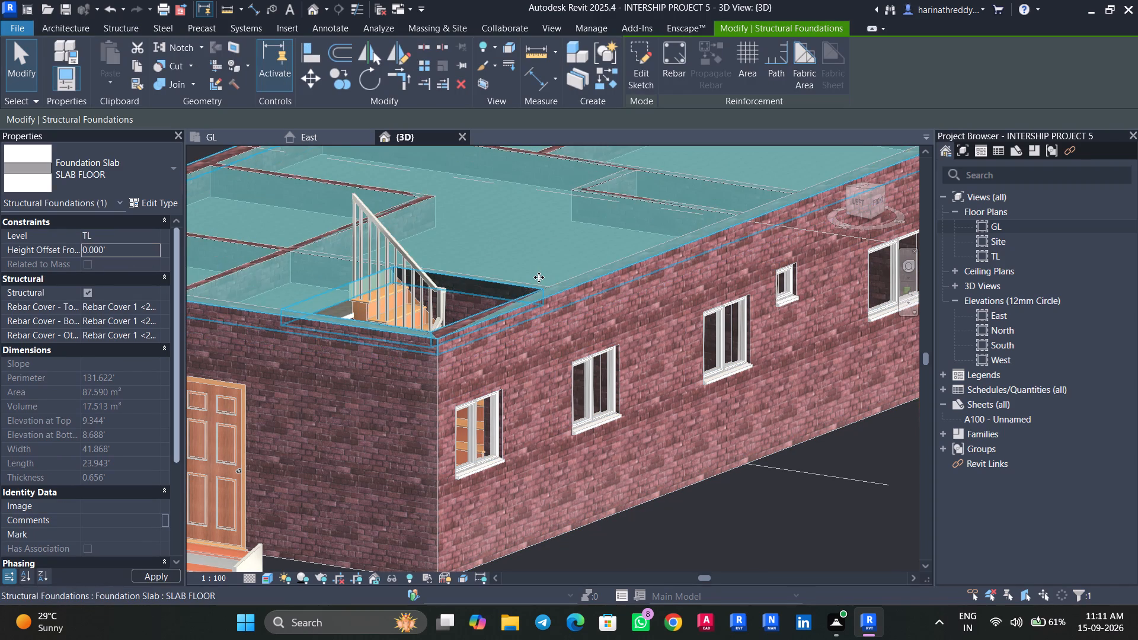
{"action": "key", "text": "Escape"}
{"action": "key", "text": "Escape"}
Set the top slab's height offset from TL to 200 mm so it rests on the walls.
{"action": "scroll", "coordinate": [635, 540], "scroll_direction": "down", "scroll_amount": 4}
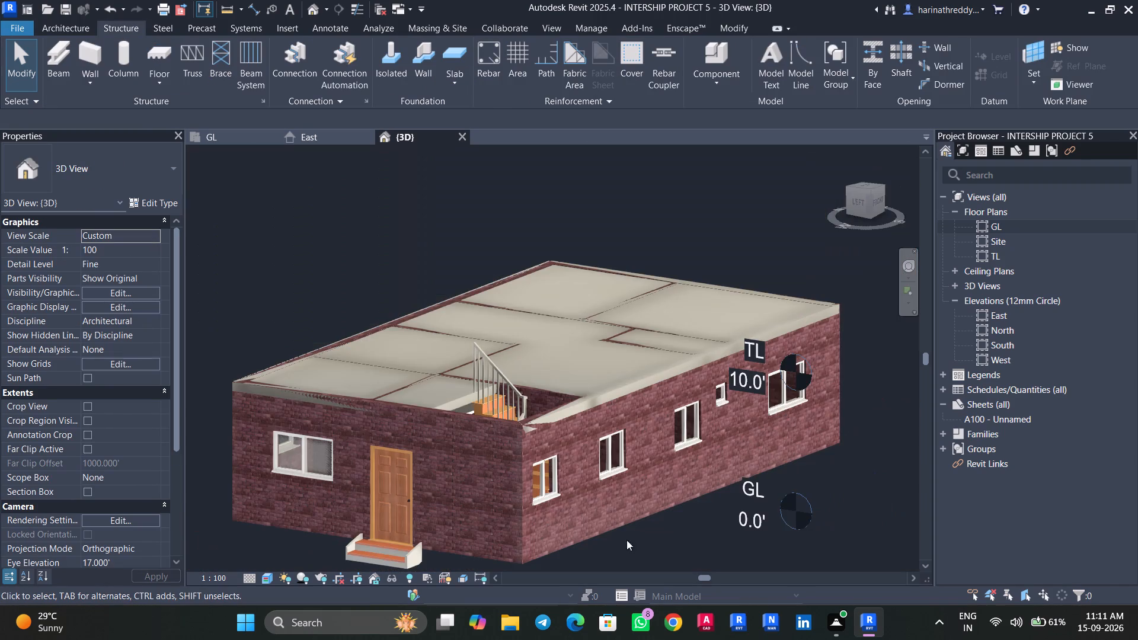
{"action": "middle_click_drag", "start_coordinate": [629, 540], "coordinate": [802, 601], "text": "shift"}
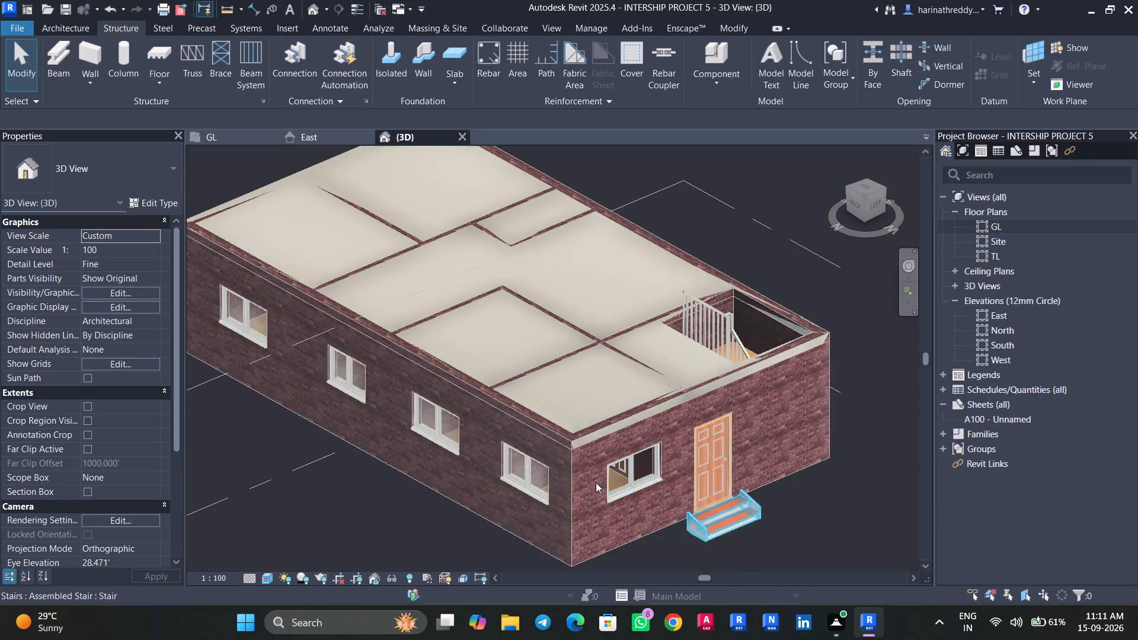
{"action": "scroll", "coordinate": [281, 475], "scroll_direction": "down", "scroll_amount": 1}
{"action": "scroll", "coordinate": [281, 475], "scroll_direction": "up", "scroll_amount": 1}
{"action": "scroll", "coordinate": [281, 475], "scroll_direction": "down", "scroll_amount": 3}
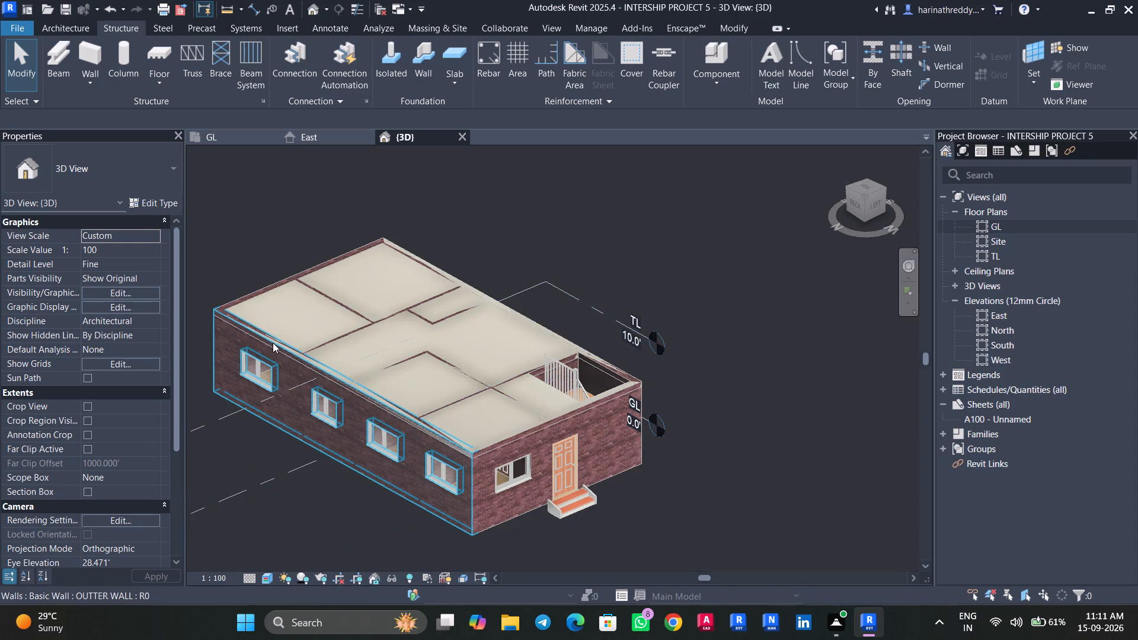
{"action": "left_click", "coordinate": [273, 343]}
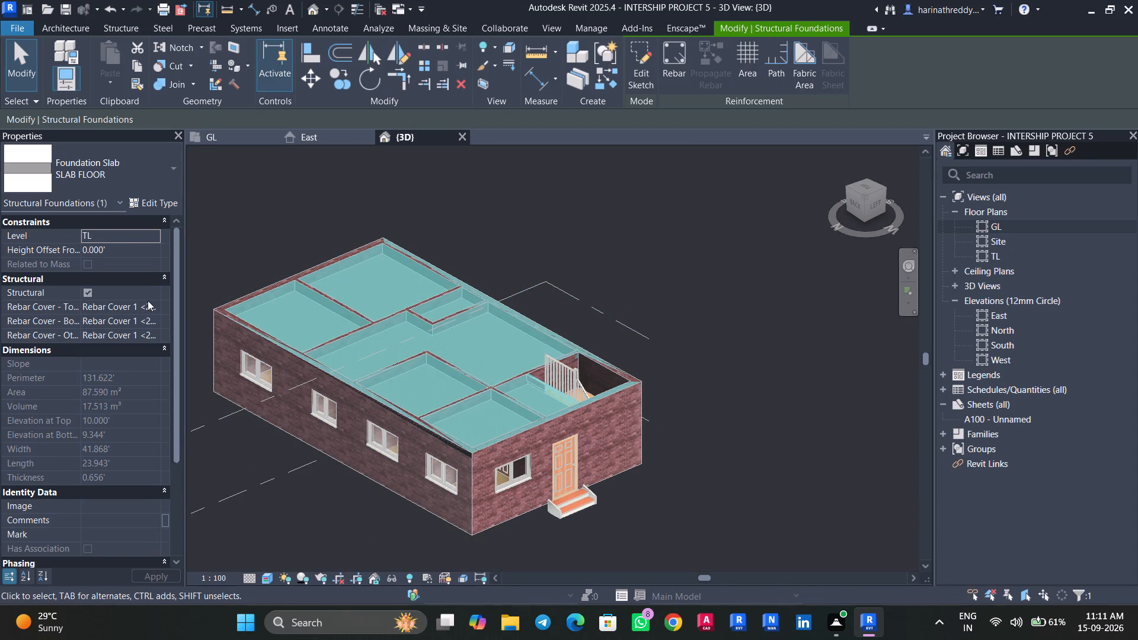
{"action": "left_click", "coordinate": [146, 247]}
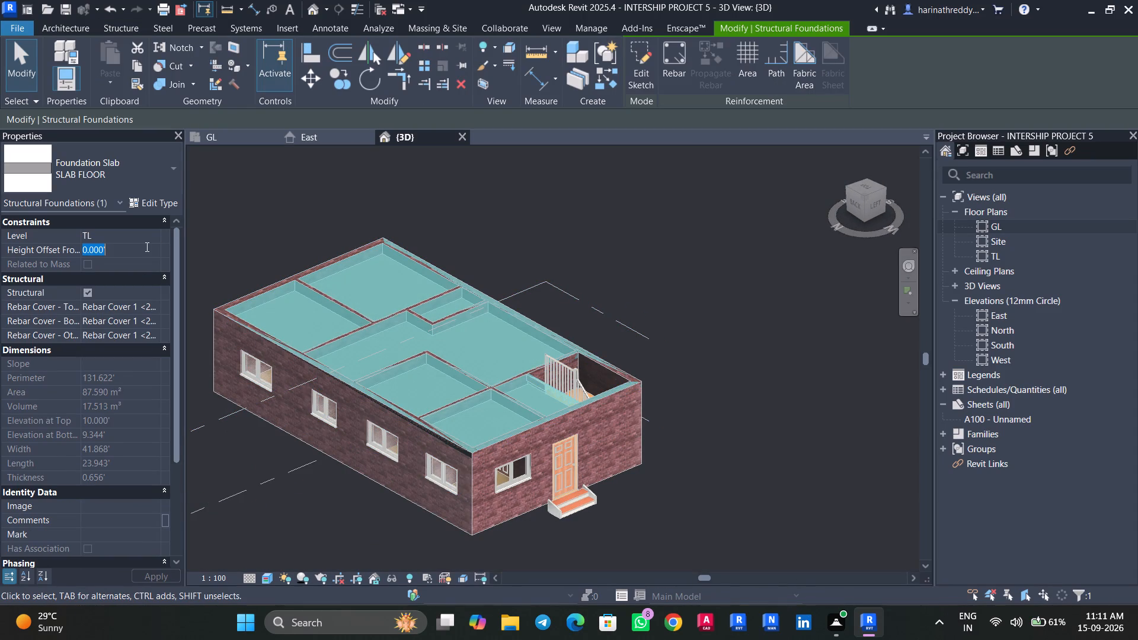
{"action": "type", "text": "200MM"}
{"action": "key", "text": "Return"}
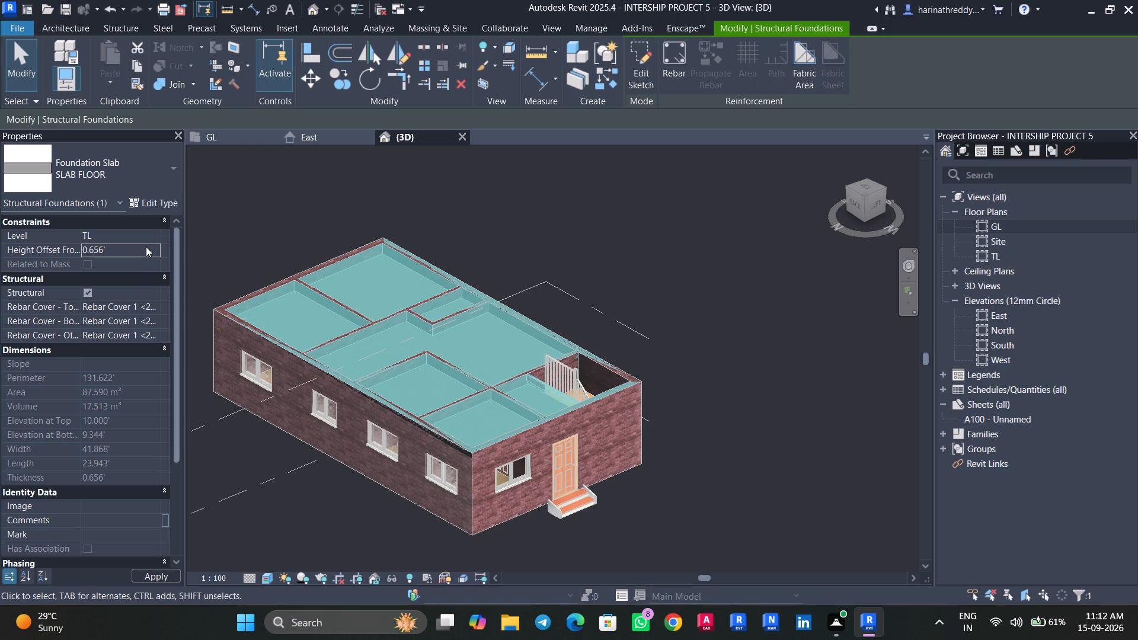
{"action": "key", "text": "Escape"}
{"action": "key", "text": "Escape"}
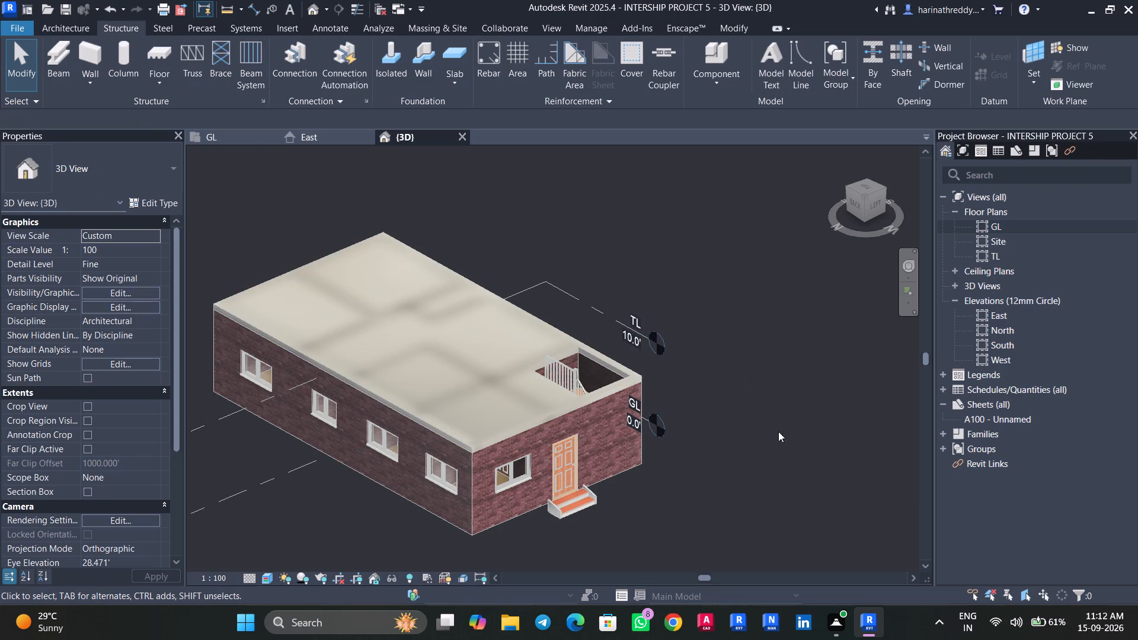
Assign the Concrete, Precast material to the structure layer of the roof slab's SLAB FLOOR type.
{"action": "middle_click_drag", "start_coordinate": [779, 441], "coordinate": [625, 343], "text": "shift"}
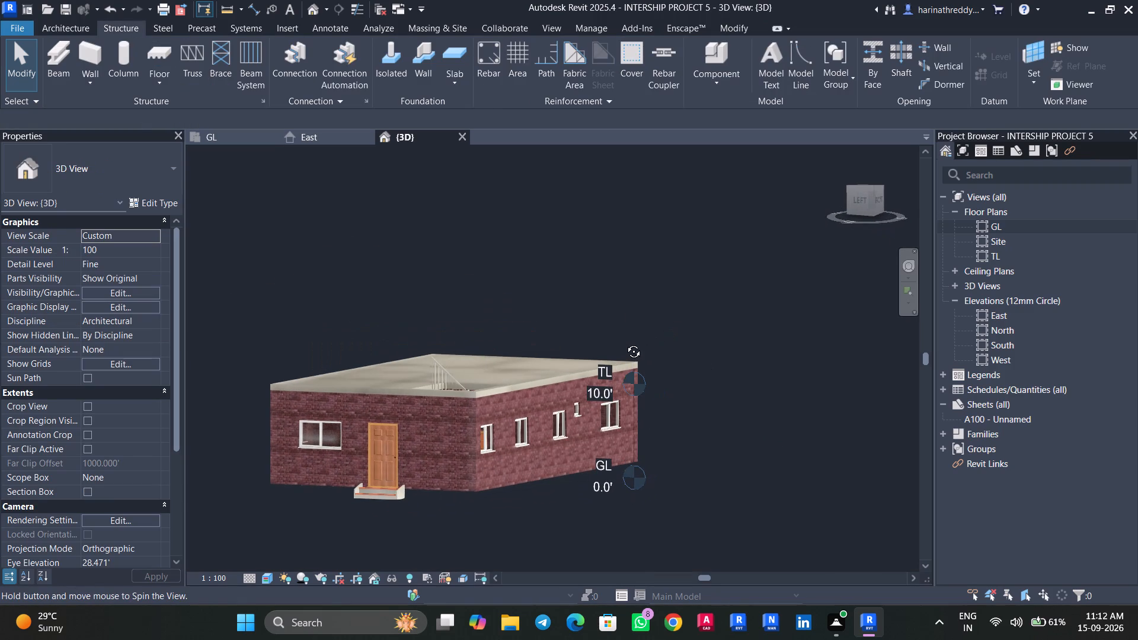
{"action": "middle_click_drag", "start_coordinate": [625, 343], "coordinate": [677, 385], "text": "shift"}
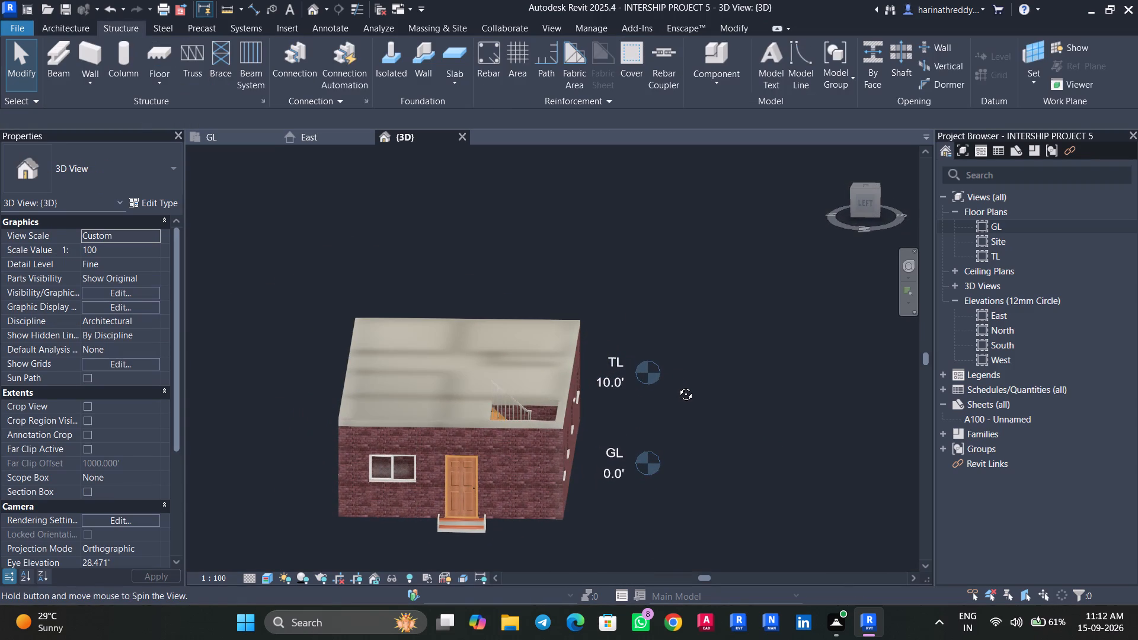
{"action": "middle_click_drag", "start_coordinate": [677, 385], "coordinate": [673, 385], "text": "shift"}
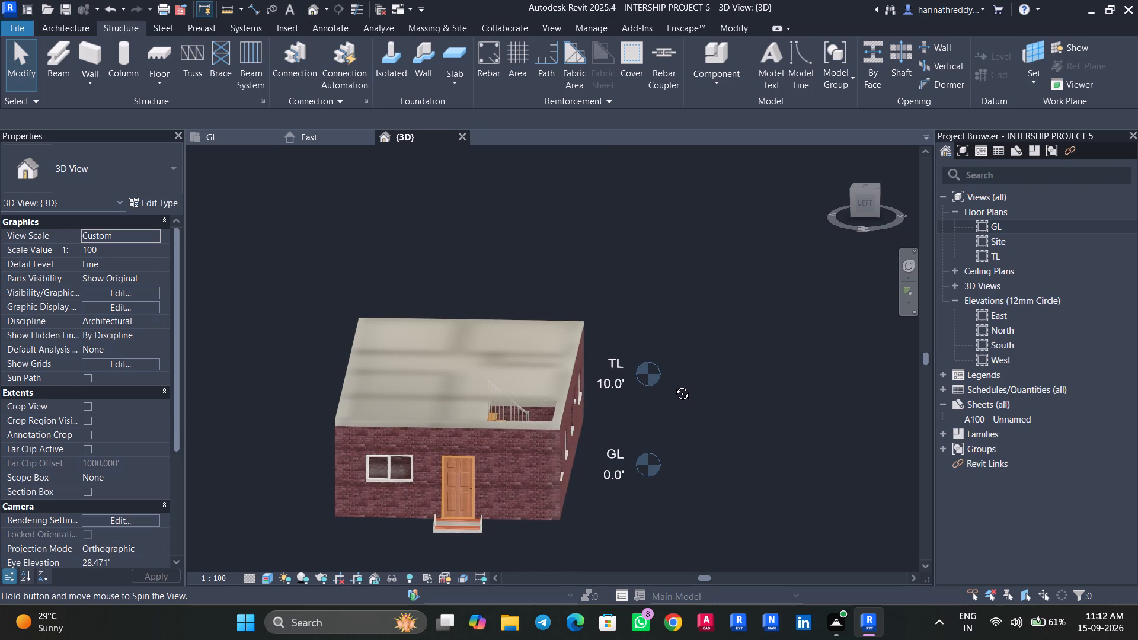
{"action": "middle_click_drag", "start_coordinate": [673, 385], "coordinate": [673, 377], "text": "shift"}
{"action": "left_click", "coordinate": [422, 406]}
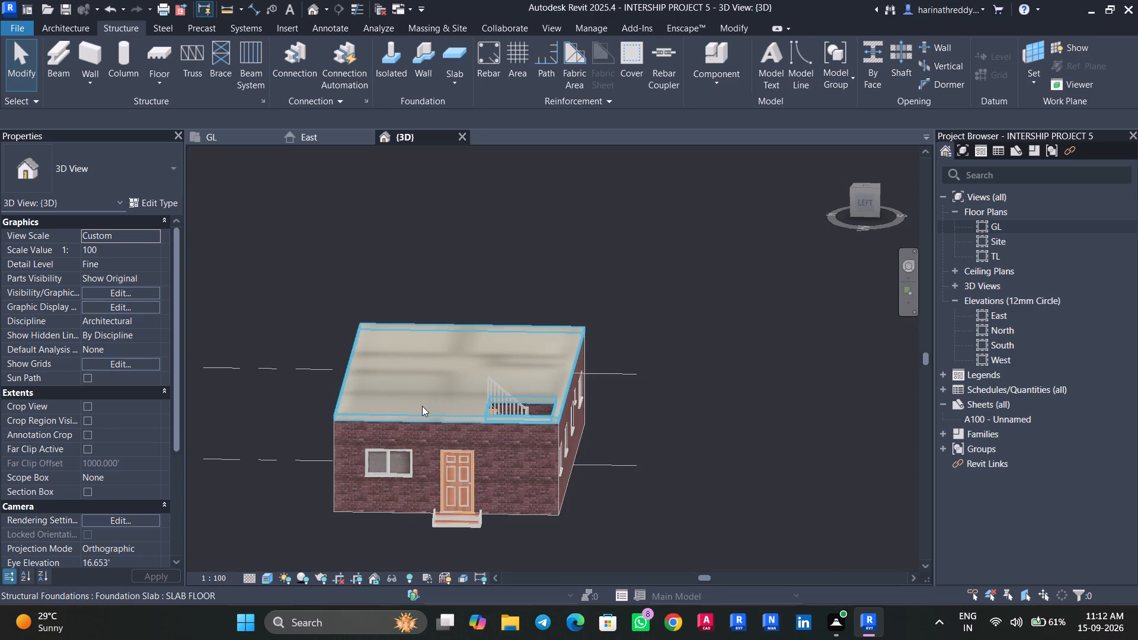
{"action": "left_click", "coordinate": [162, 203]}
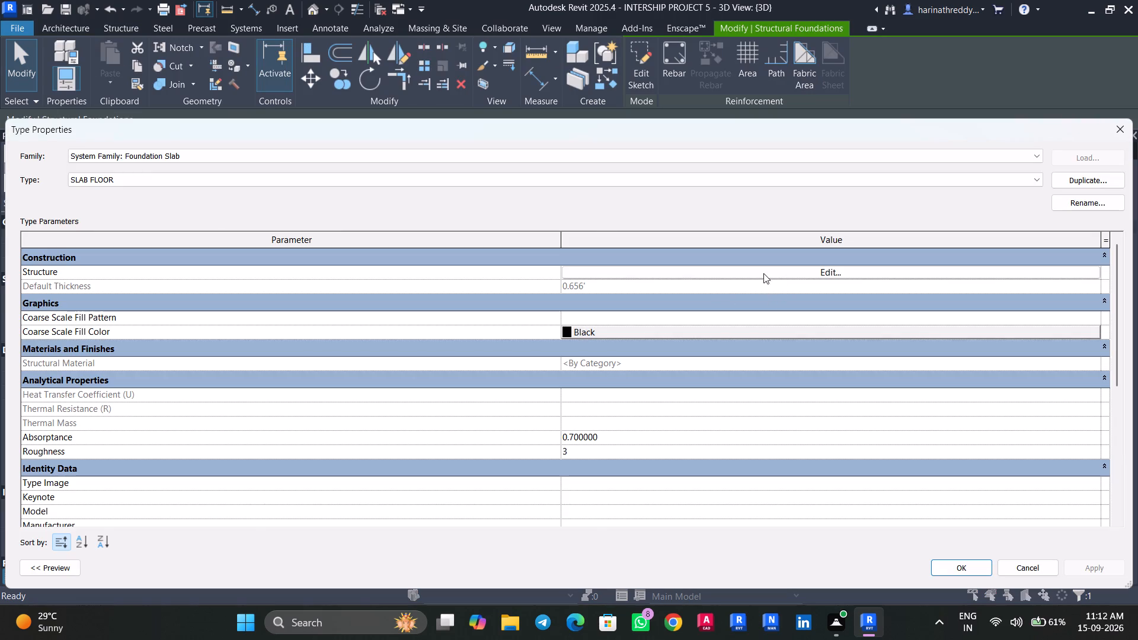
{"action": "left_click", "coordinate": [763, 271]}
{"action": "left_click", "coordinate": [594, 269]}
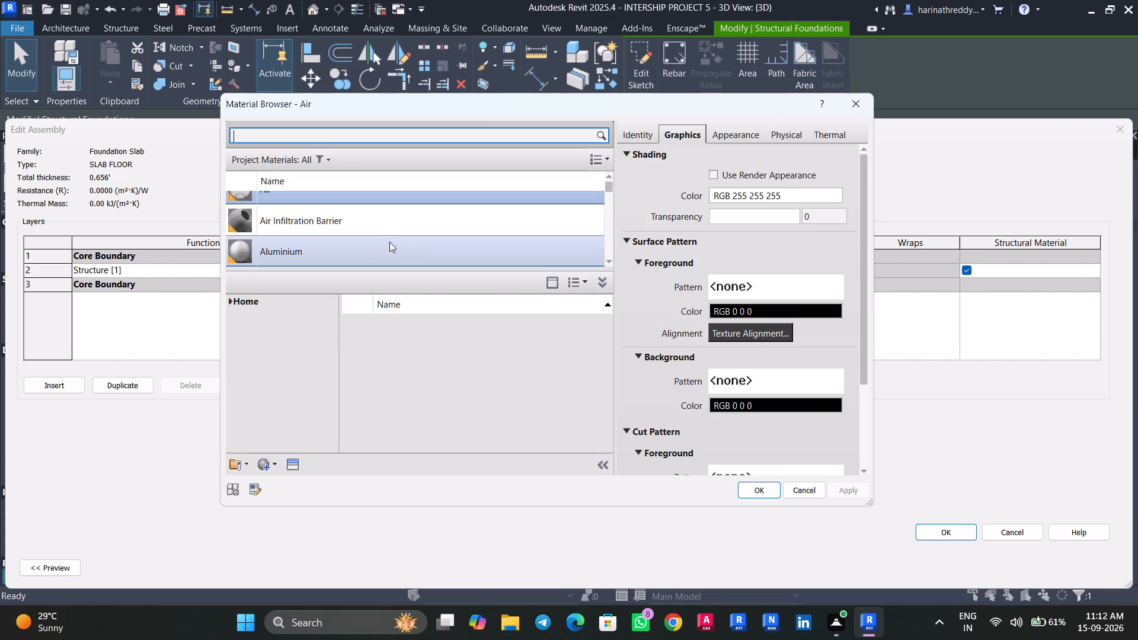
{"action": "scroll", "coordinate": [388, 236], "scroll_direction": "down", "scroll_amount": 7}
{"action": "scroll", "coordinate": [388, 236], "scroll_direction": "up", "scroll_amount": 1}
{"action": "scroll", "coordinate": [388, 236], "scroll_direction": "down", "scroll_amount": 13}
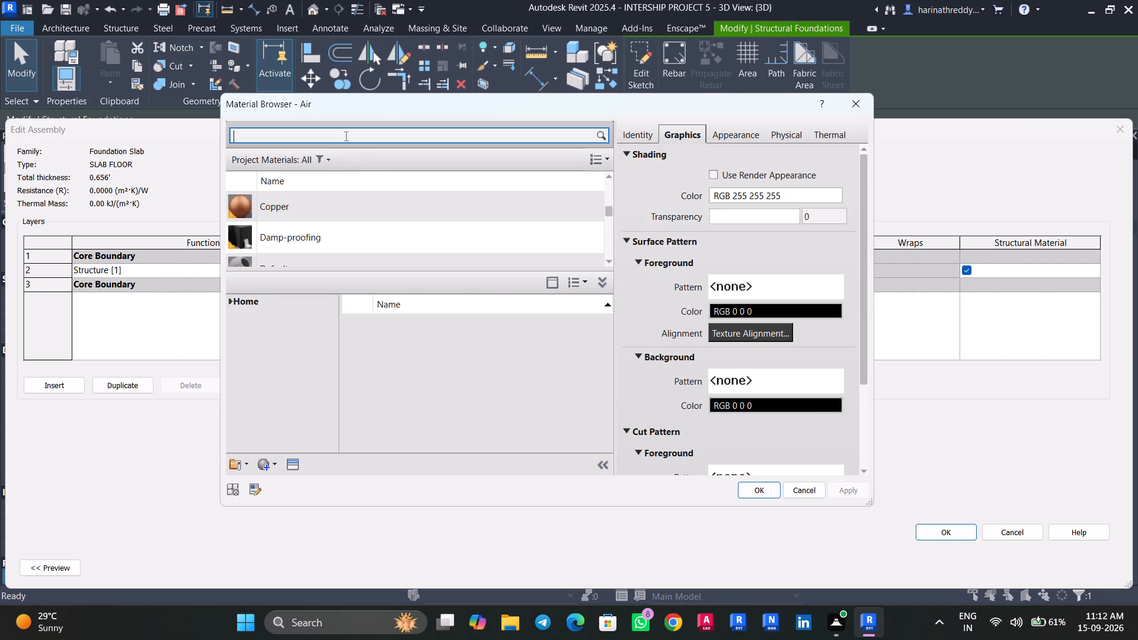
{"action": "left_click", "coordinate": [345, 136]}
{"action": "type", "text": "CONCRETE"}
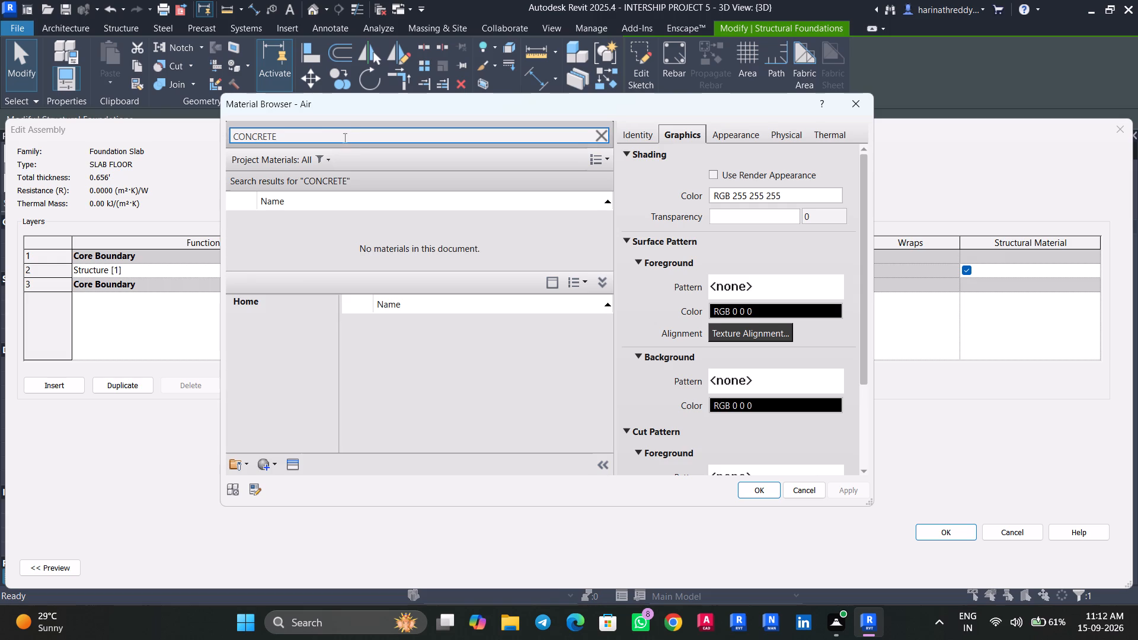
{"action": "left_click", "coordinate": [350, 229]}
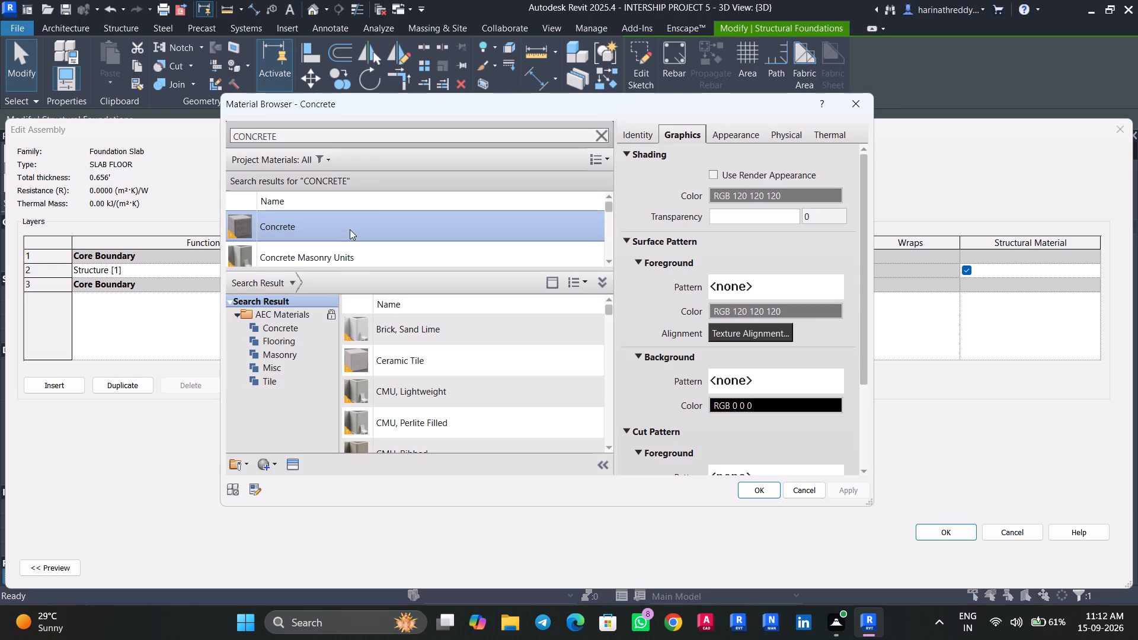
{"action": "scroll", "coordinate": [350, 229], "scroll_direction": "down", "scroll_amount": 3}
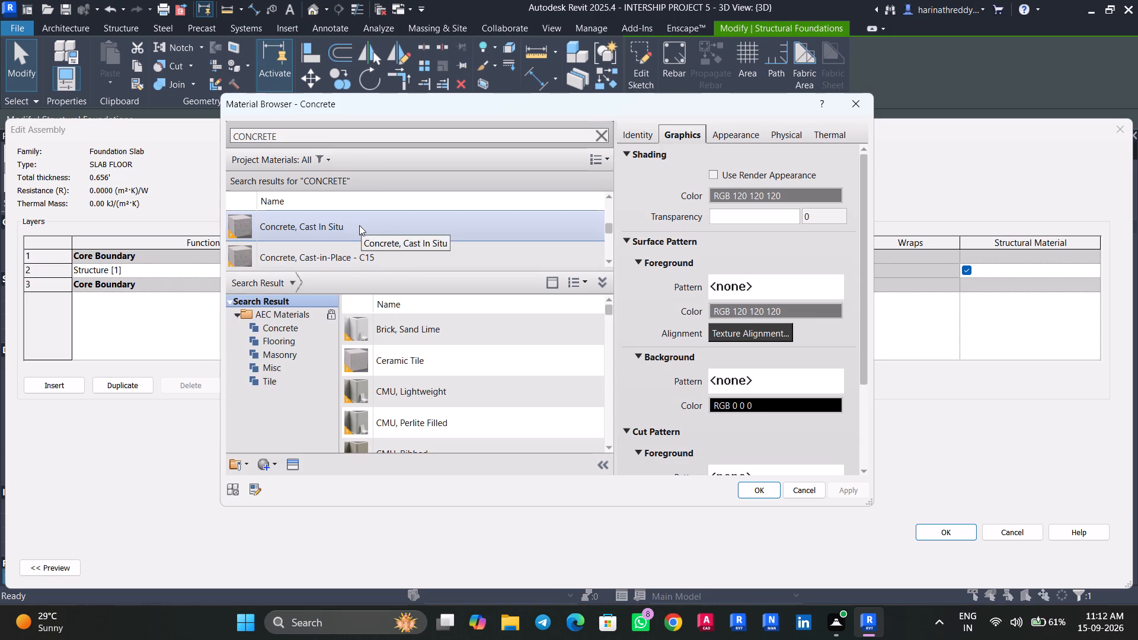
{"action": "scroll", "coordinate": [359, 225], "scroll_direction": "down", "scroll_amount": 2}
{"action": "left_click", "coordinate": [359, 225]}
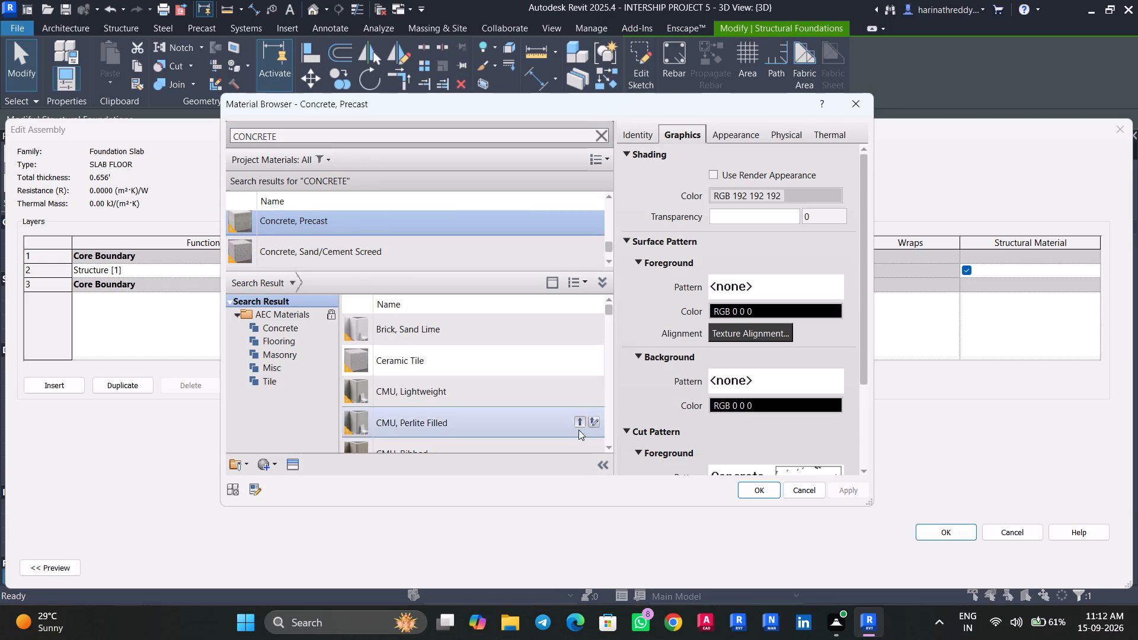
{"action": "left_click", "coordinate": [741, 489]}
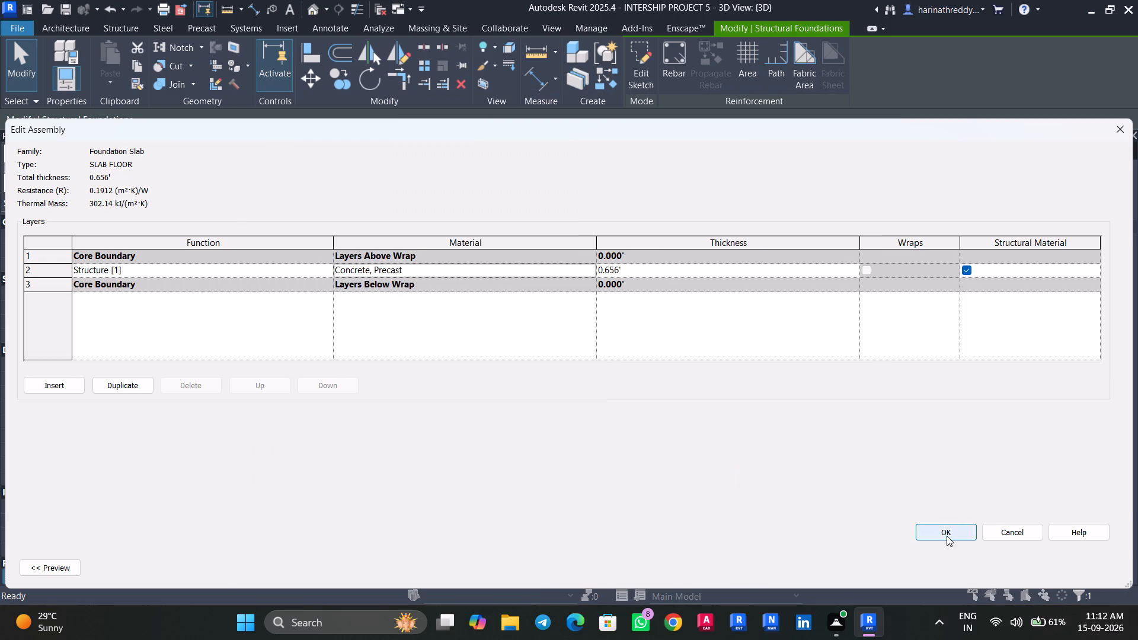
{"action": "left_click", "coordinate": [928, 533]}
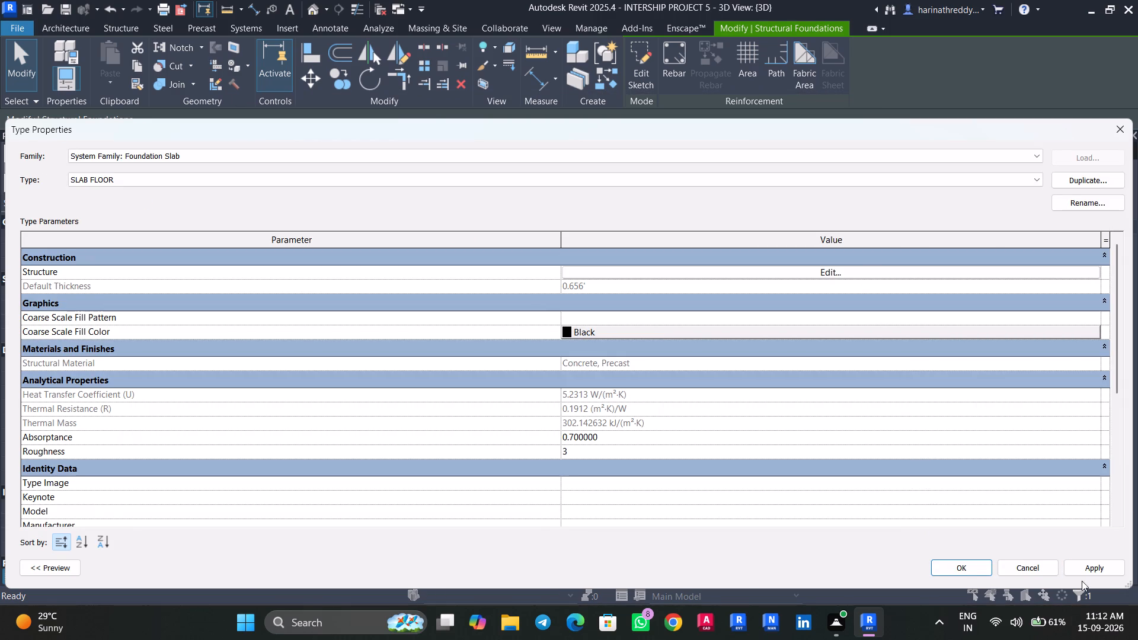
{"action": "left_click", "coordinate": [1083, 573]}
{"action": "left_click", "coordinate": [968, 569]}
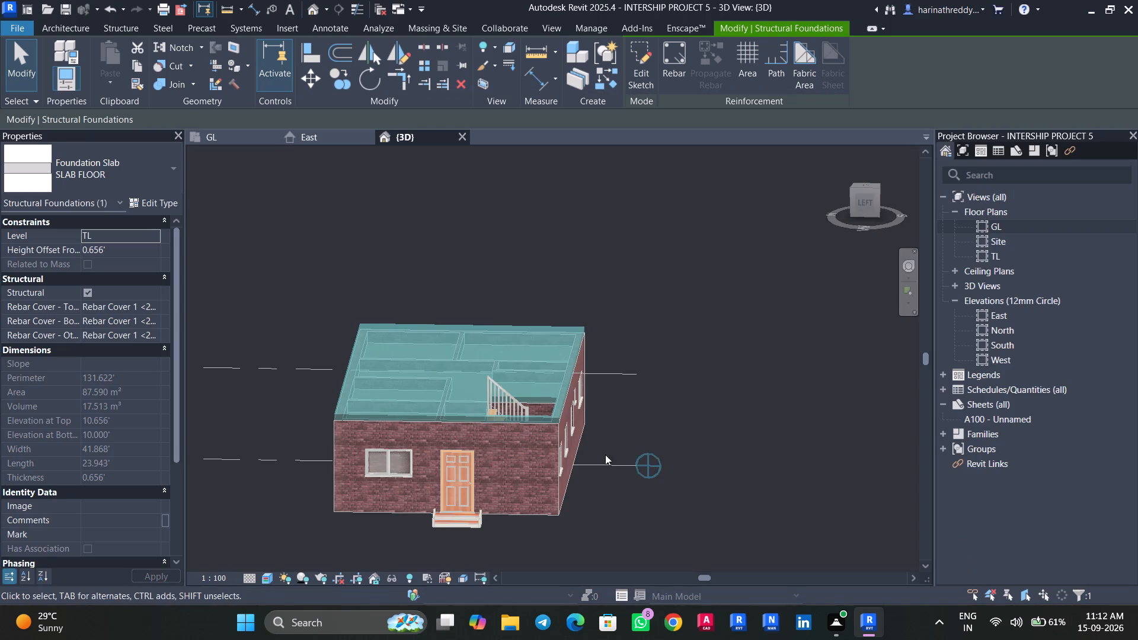
{"action": "key", "text": "Escape"}
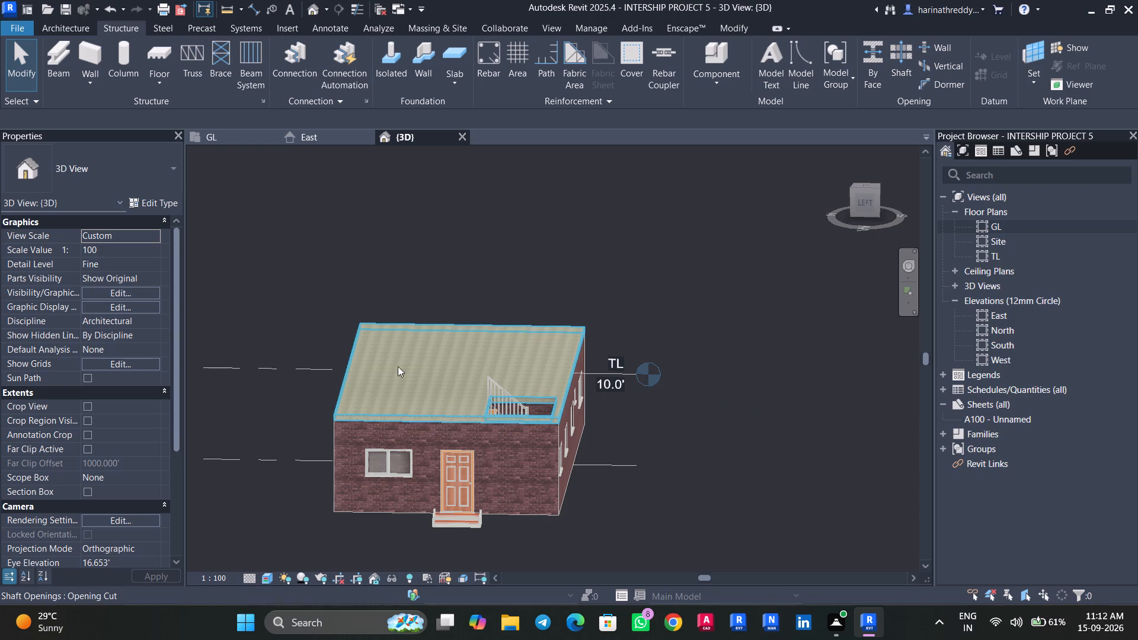
Examine the roof slab's surface and the stair opening up close in the 3D view.
{"action": "scroll", "coordinate": [410, 359], "scroll_direction": "up", "scroll_amount": 1}
{"action": "scroll", "coordinate": [411, 359], "scroll_direction": "down", "scroll_amount": 1}
{"action": "scroll", "coordinate": [413, 358], "scroll_direction": "up", "scroll_amount": 11}
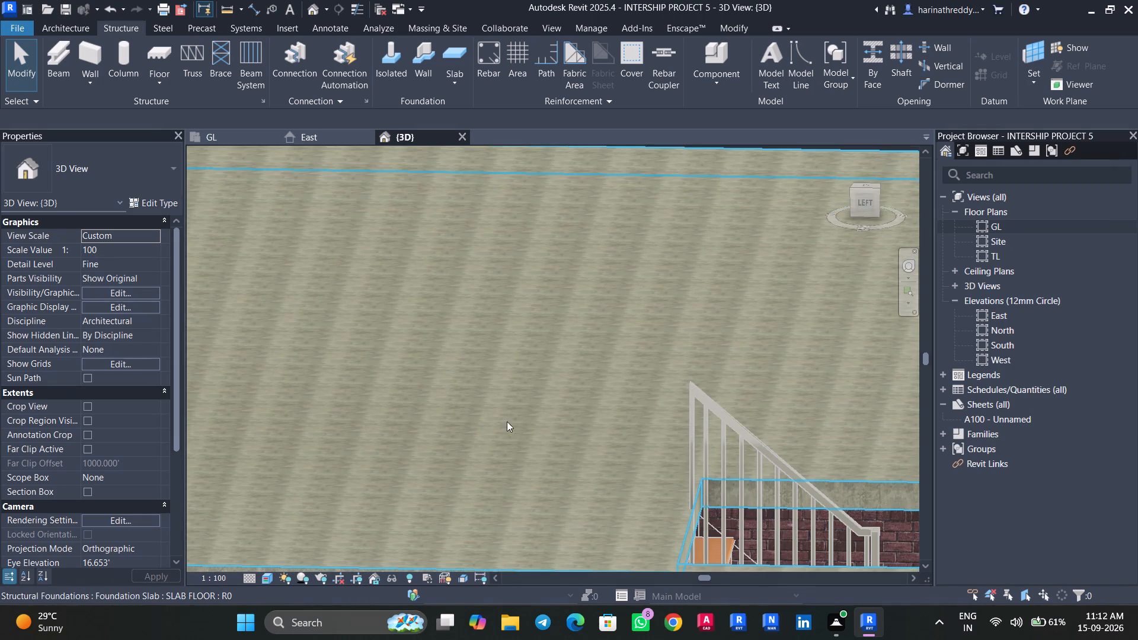
{"action": "middle_click_drag", "start_coordinate": [503, 416], "coordinate": [597, 500], "text": "shift"}
{"action": "scroll", "coordinate": [589, 481], "scroll_direction": "down", "scroll_amount": 1}
{"action": "scroll", "coordinate": [589, 481], "scroll_direction": "up", "scroll_amount": 1}
{"action": "scroll", "coordinate": [589, 481], "scroll_direction": "down", "scroll_amount": 6}
{"action": "middle_click_drag", "start_coordinate": [578, 491], "coordinate": [626, 444], "text": "shift"}
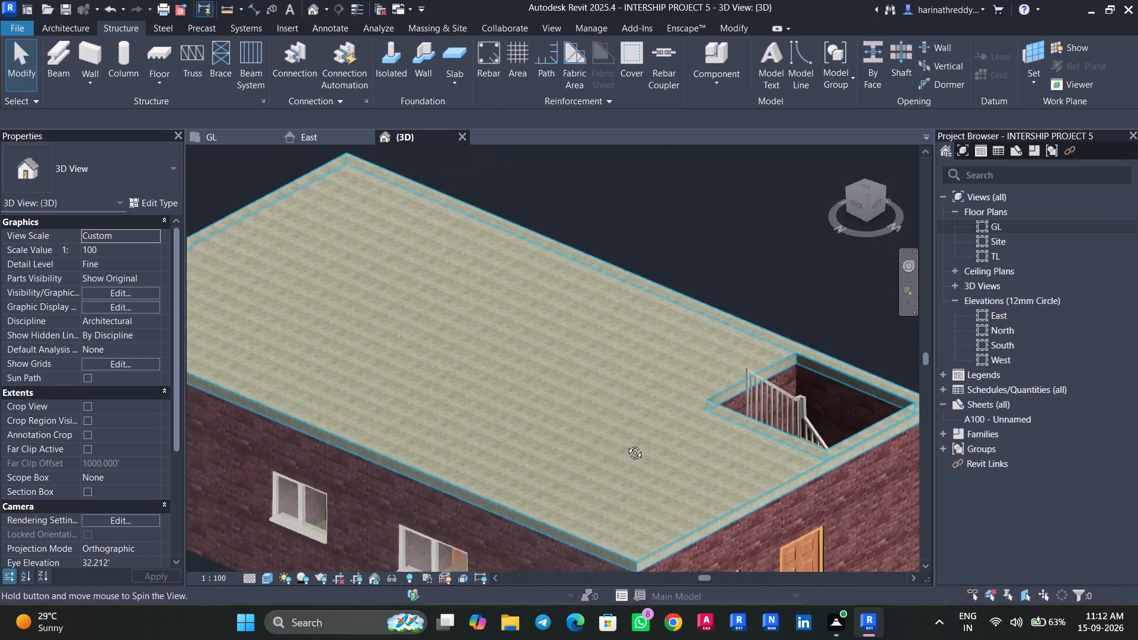
{"action": "middle_click_drag", "start_coordinate": [626, 444], "coordinate": [555, 456], "text": "shift"}
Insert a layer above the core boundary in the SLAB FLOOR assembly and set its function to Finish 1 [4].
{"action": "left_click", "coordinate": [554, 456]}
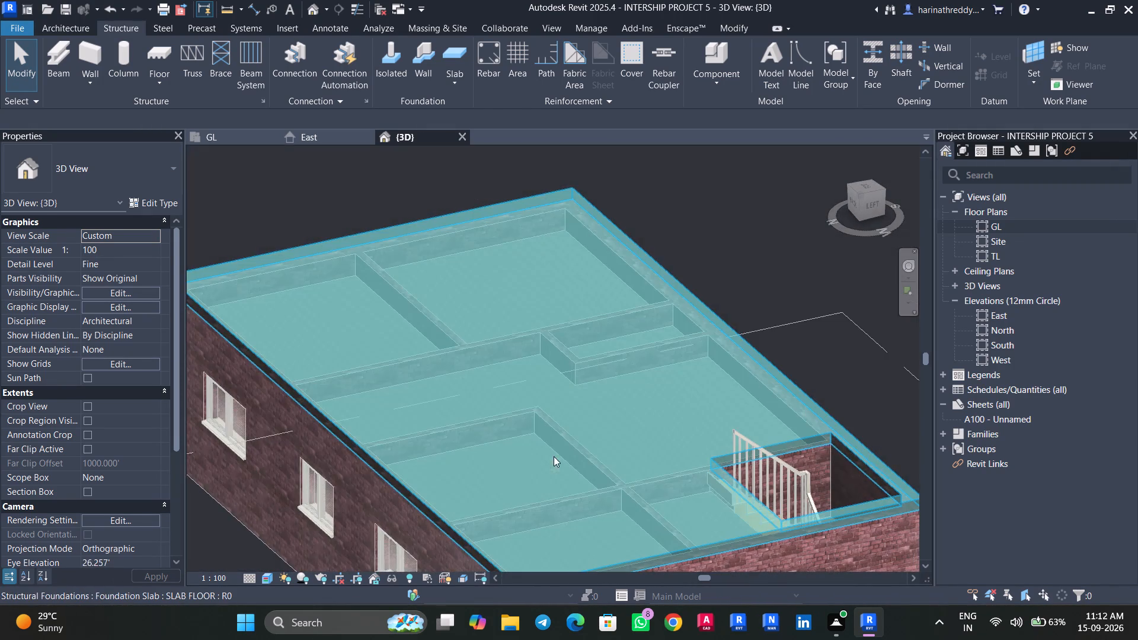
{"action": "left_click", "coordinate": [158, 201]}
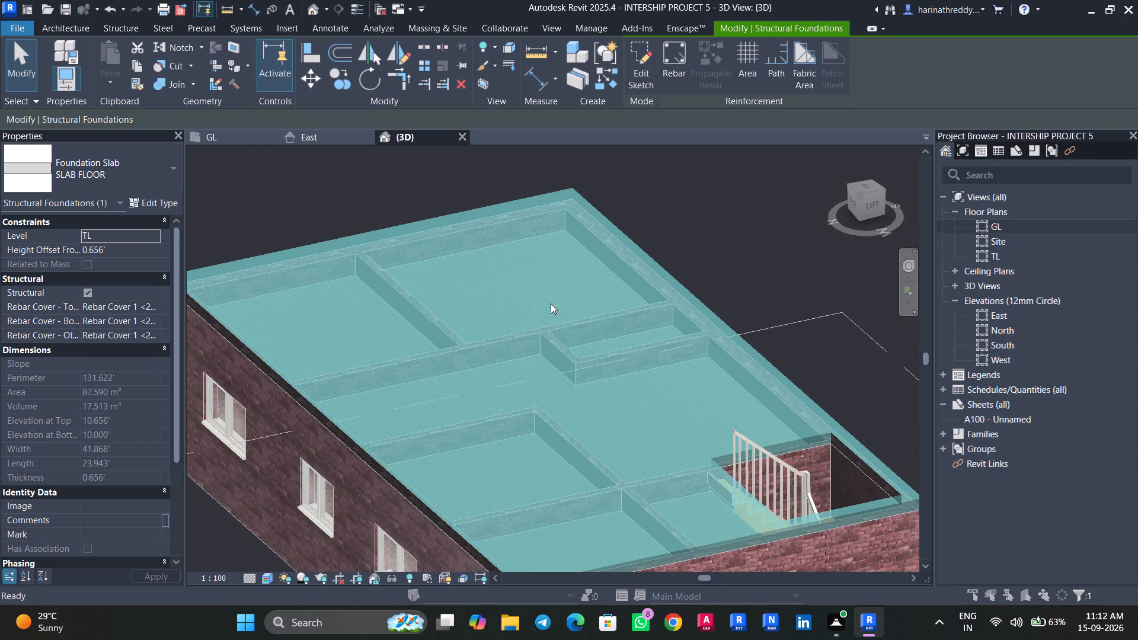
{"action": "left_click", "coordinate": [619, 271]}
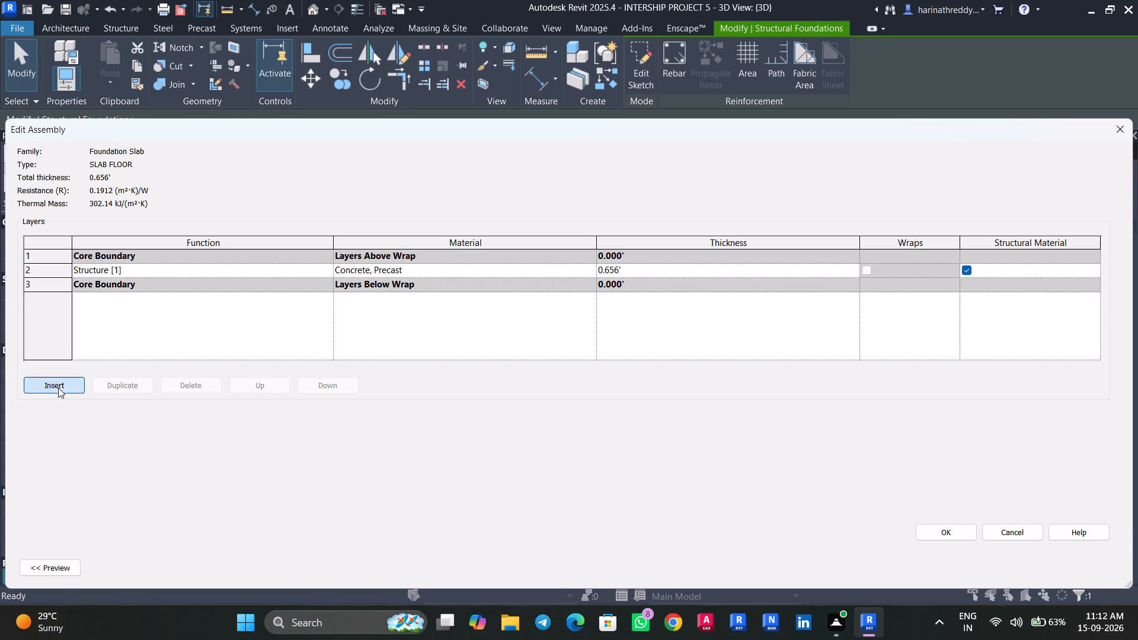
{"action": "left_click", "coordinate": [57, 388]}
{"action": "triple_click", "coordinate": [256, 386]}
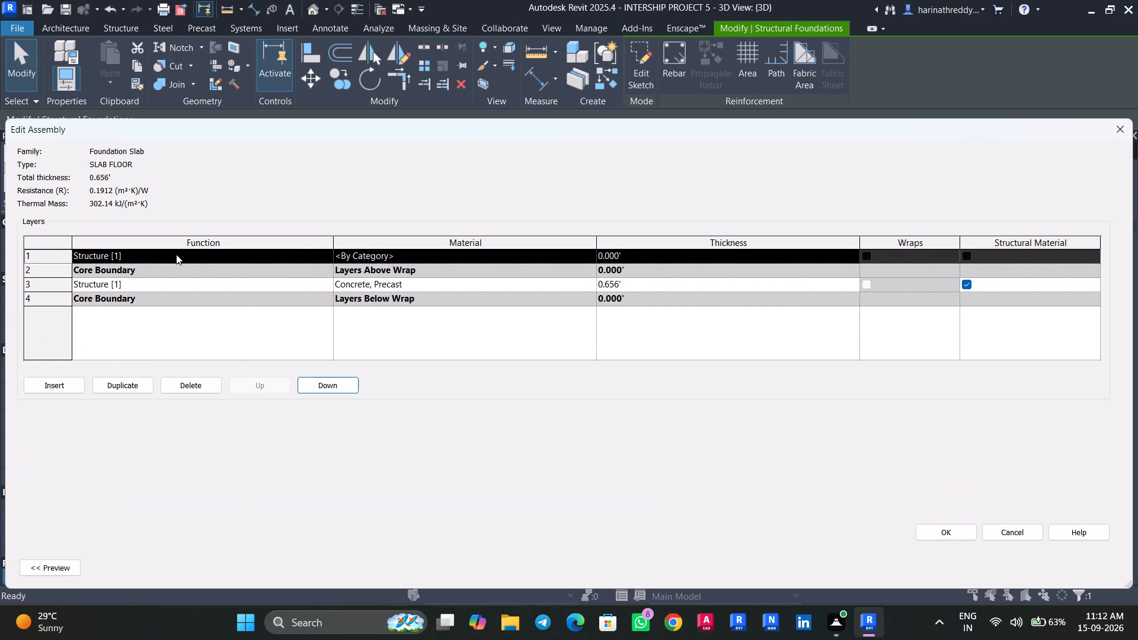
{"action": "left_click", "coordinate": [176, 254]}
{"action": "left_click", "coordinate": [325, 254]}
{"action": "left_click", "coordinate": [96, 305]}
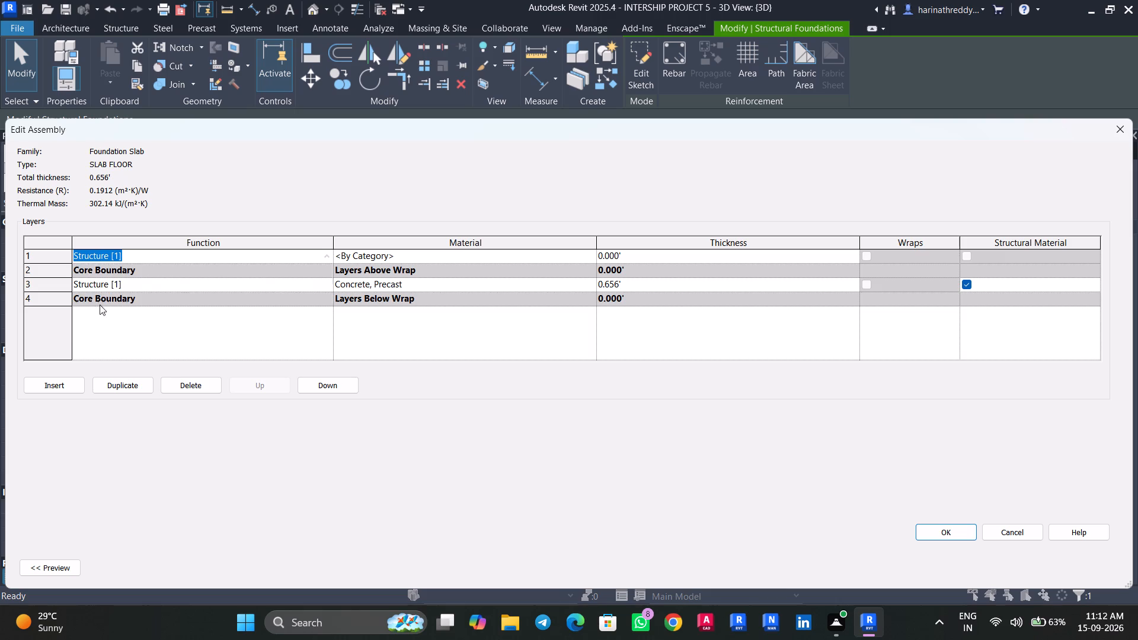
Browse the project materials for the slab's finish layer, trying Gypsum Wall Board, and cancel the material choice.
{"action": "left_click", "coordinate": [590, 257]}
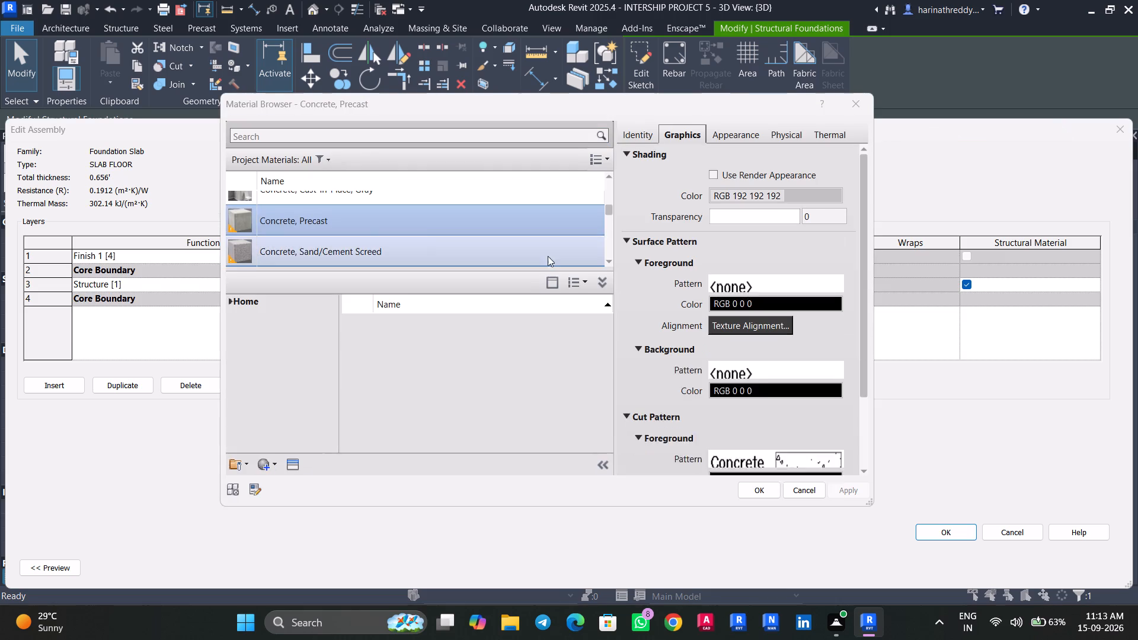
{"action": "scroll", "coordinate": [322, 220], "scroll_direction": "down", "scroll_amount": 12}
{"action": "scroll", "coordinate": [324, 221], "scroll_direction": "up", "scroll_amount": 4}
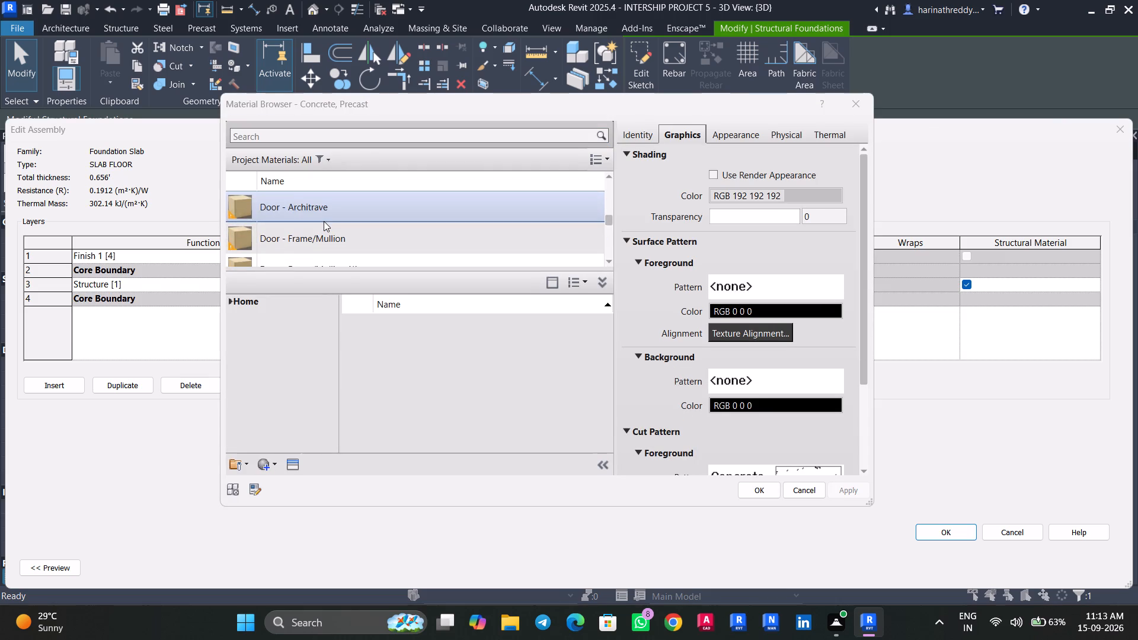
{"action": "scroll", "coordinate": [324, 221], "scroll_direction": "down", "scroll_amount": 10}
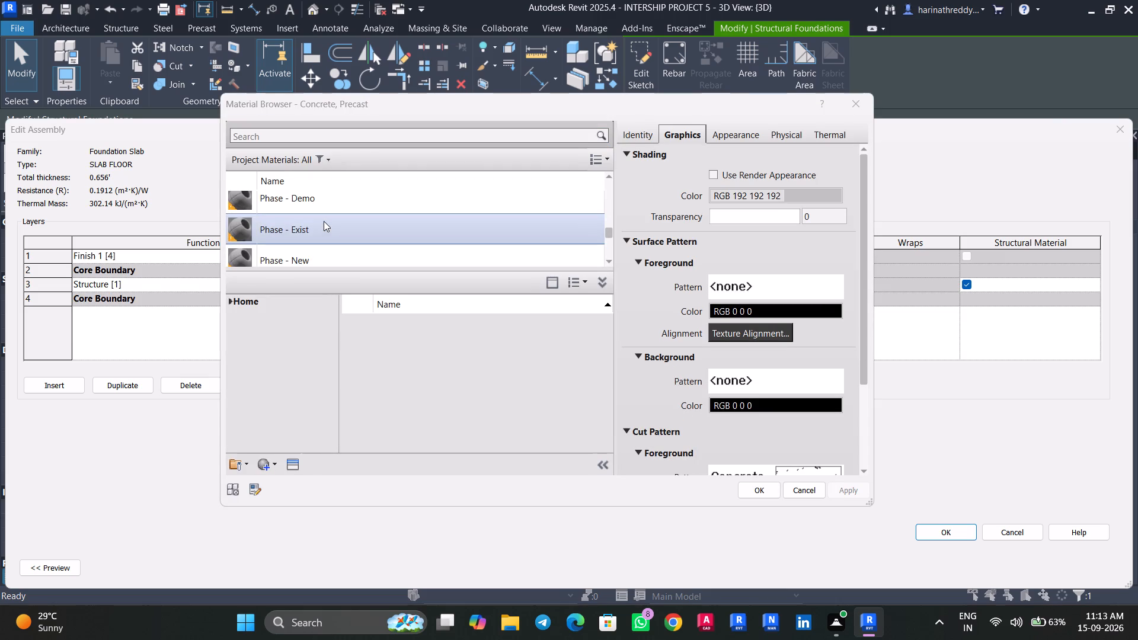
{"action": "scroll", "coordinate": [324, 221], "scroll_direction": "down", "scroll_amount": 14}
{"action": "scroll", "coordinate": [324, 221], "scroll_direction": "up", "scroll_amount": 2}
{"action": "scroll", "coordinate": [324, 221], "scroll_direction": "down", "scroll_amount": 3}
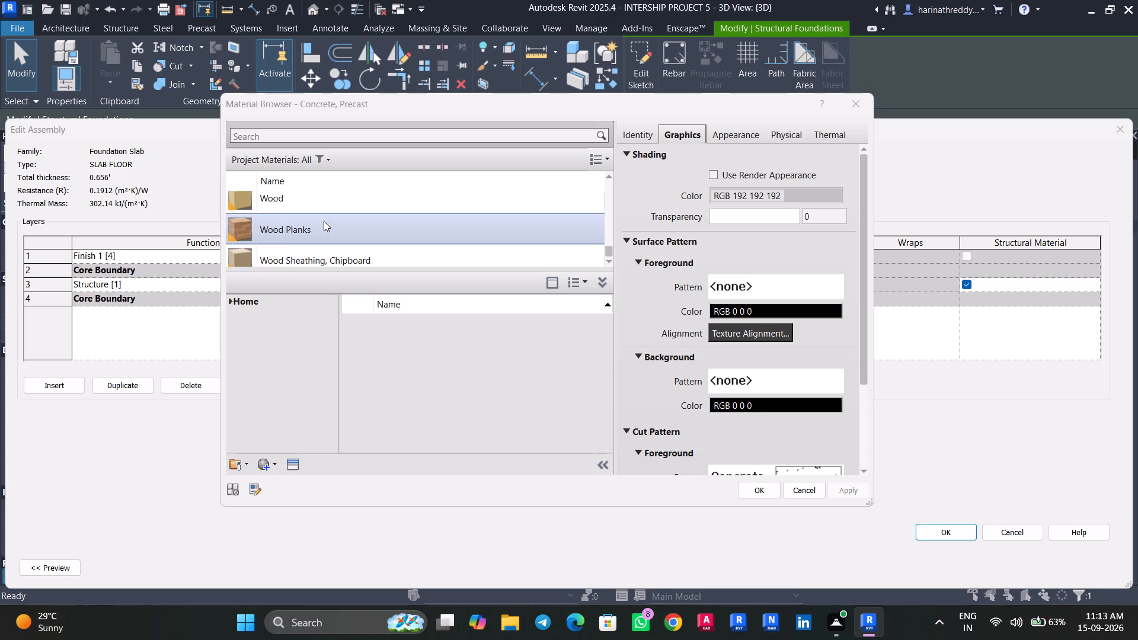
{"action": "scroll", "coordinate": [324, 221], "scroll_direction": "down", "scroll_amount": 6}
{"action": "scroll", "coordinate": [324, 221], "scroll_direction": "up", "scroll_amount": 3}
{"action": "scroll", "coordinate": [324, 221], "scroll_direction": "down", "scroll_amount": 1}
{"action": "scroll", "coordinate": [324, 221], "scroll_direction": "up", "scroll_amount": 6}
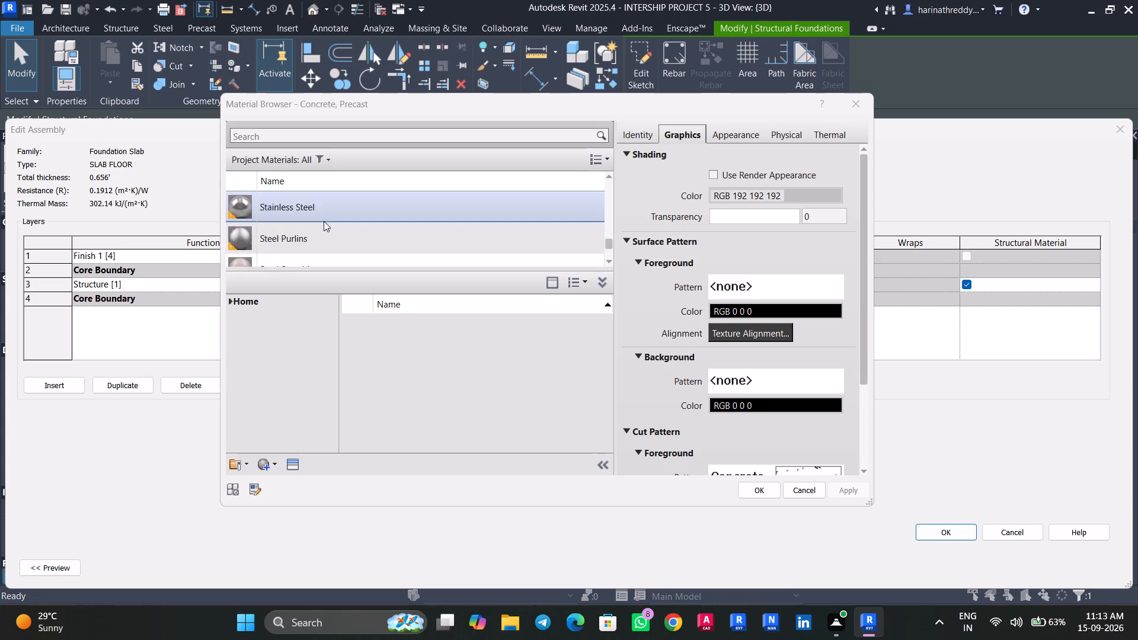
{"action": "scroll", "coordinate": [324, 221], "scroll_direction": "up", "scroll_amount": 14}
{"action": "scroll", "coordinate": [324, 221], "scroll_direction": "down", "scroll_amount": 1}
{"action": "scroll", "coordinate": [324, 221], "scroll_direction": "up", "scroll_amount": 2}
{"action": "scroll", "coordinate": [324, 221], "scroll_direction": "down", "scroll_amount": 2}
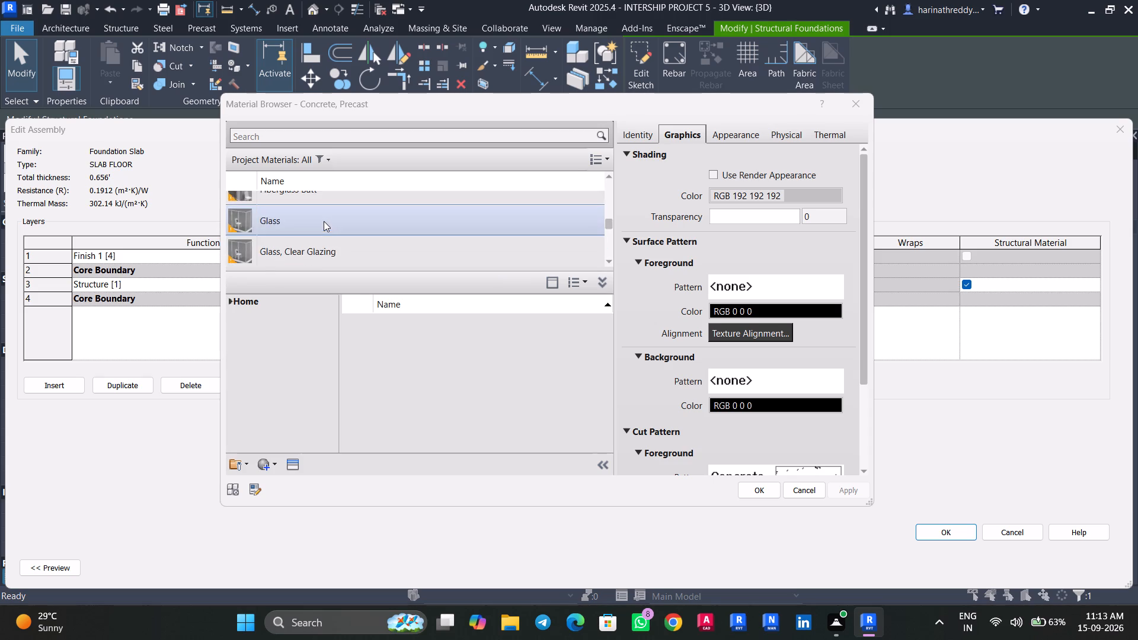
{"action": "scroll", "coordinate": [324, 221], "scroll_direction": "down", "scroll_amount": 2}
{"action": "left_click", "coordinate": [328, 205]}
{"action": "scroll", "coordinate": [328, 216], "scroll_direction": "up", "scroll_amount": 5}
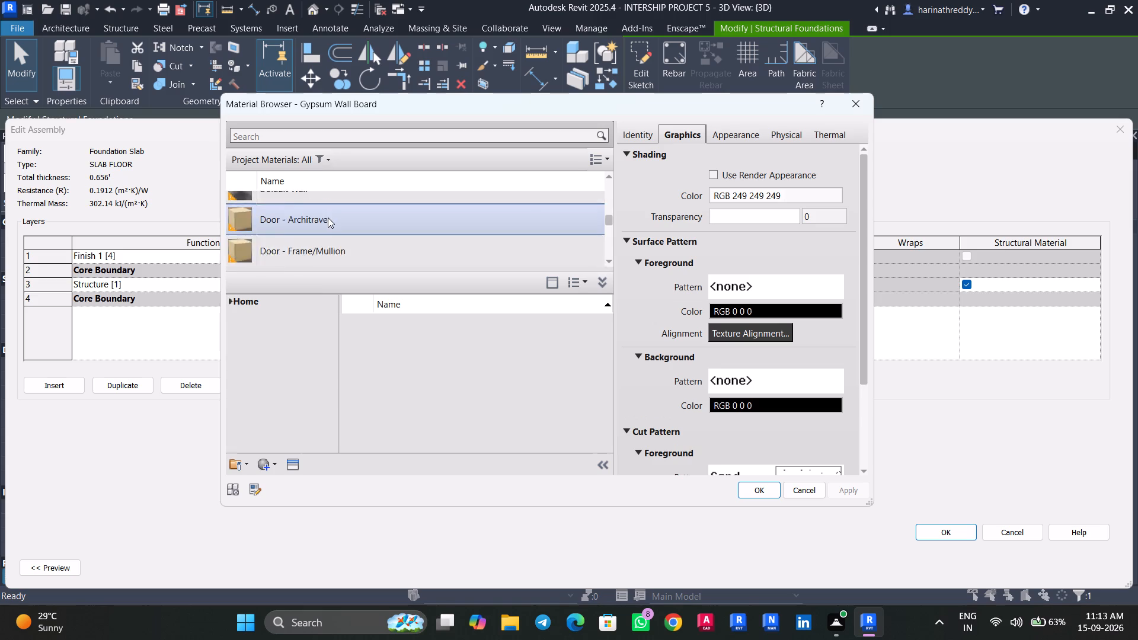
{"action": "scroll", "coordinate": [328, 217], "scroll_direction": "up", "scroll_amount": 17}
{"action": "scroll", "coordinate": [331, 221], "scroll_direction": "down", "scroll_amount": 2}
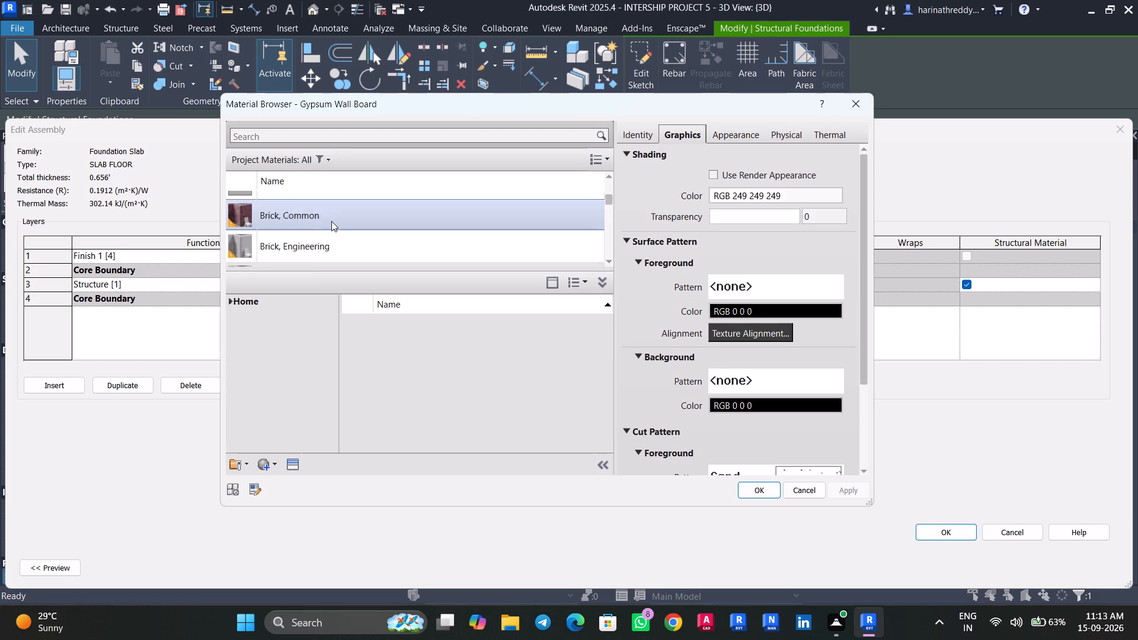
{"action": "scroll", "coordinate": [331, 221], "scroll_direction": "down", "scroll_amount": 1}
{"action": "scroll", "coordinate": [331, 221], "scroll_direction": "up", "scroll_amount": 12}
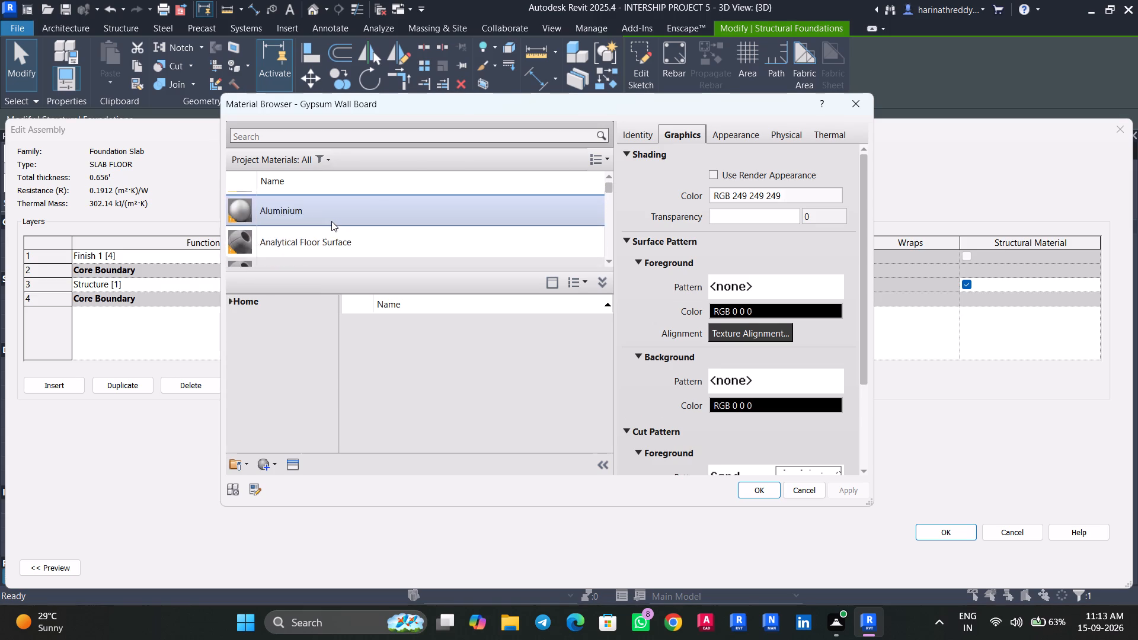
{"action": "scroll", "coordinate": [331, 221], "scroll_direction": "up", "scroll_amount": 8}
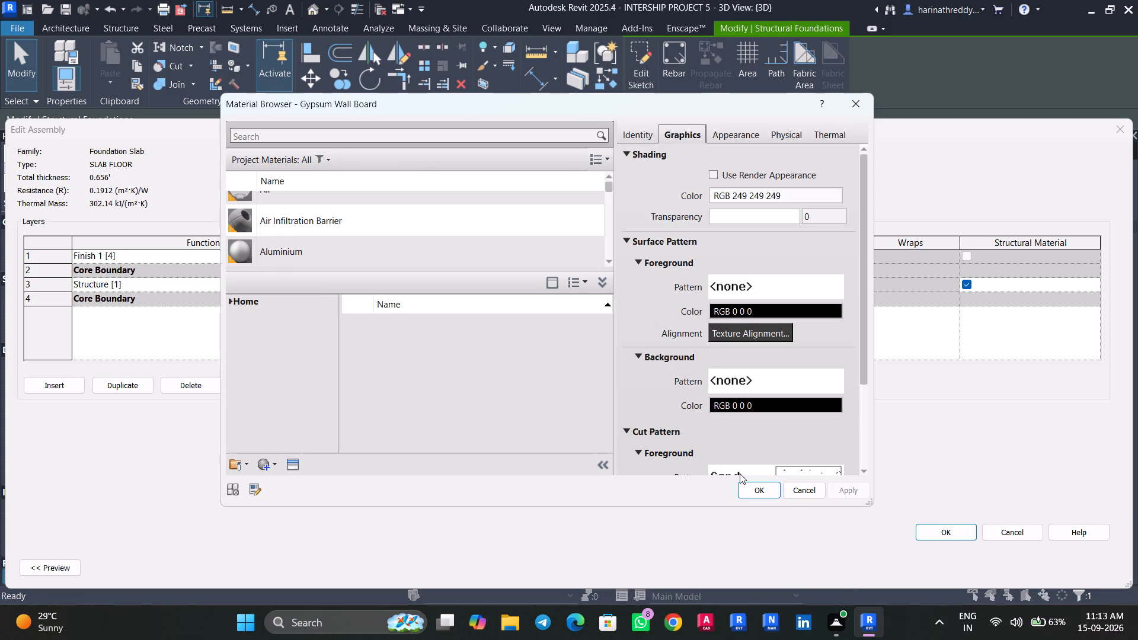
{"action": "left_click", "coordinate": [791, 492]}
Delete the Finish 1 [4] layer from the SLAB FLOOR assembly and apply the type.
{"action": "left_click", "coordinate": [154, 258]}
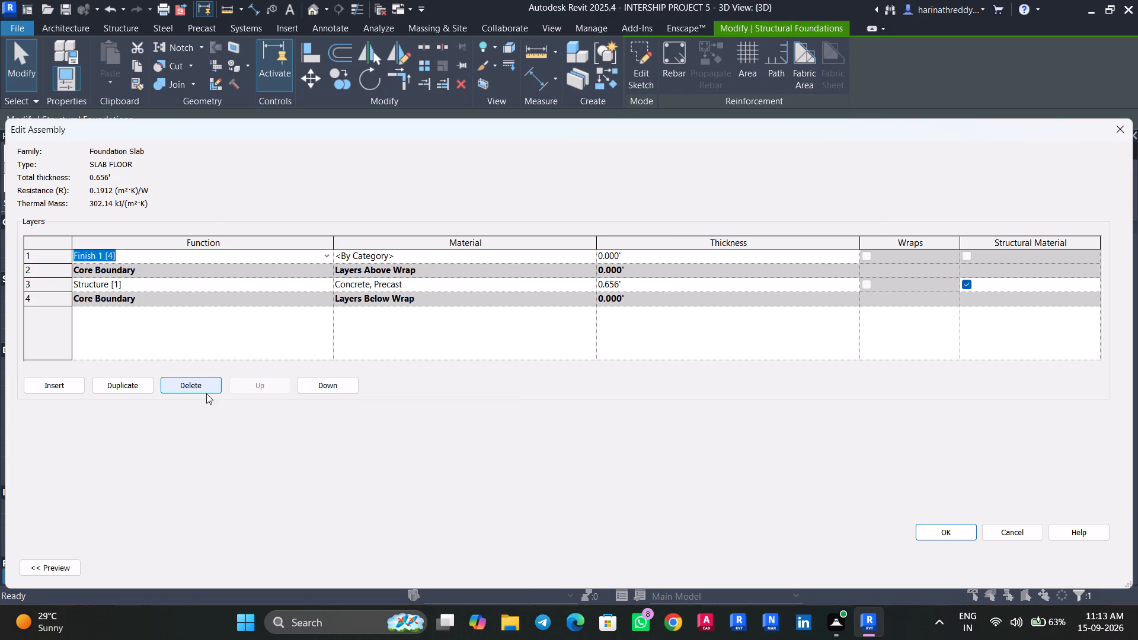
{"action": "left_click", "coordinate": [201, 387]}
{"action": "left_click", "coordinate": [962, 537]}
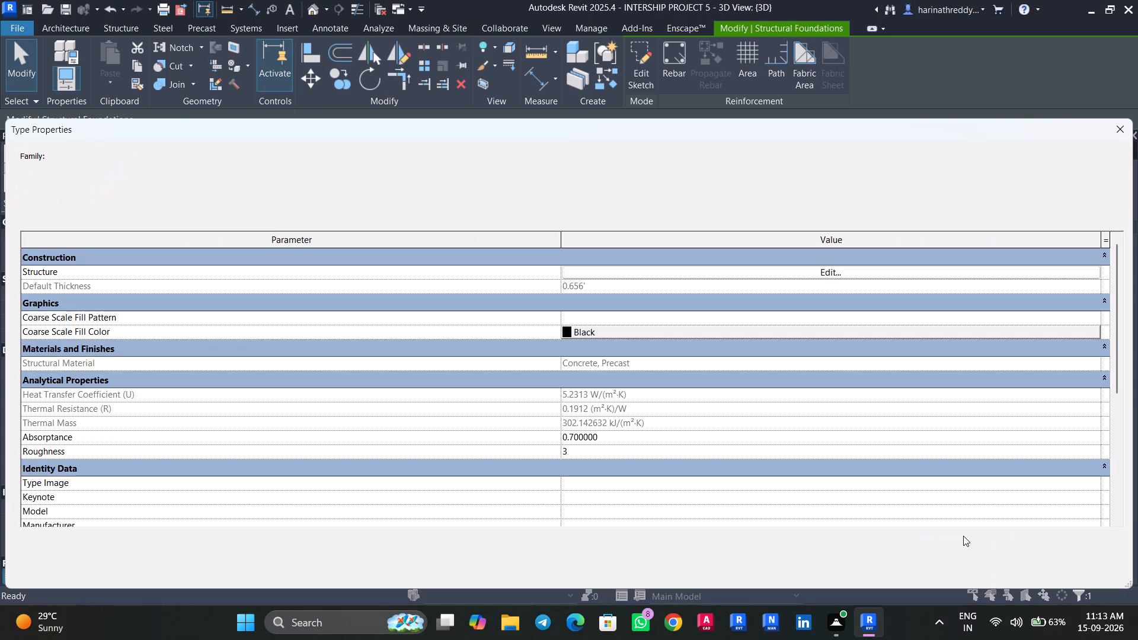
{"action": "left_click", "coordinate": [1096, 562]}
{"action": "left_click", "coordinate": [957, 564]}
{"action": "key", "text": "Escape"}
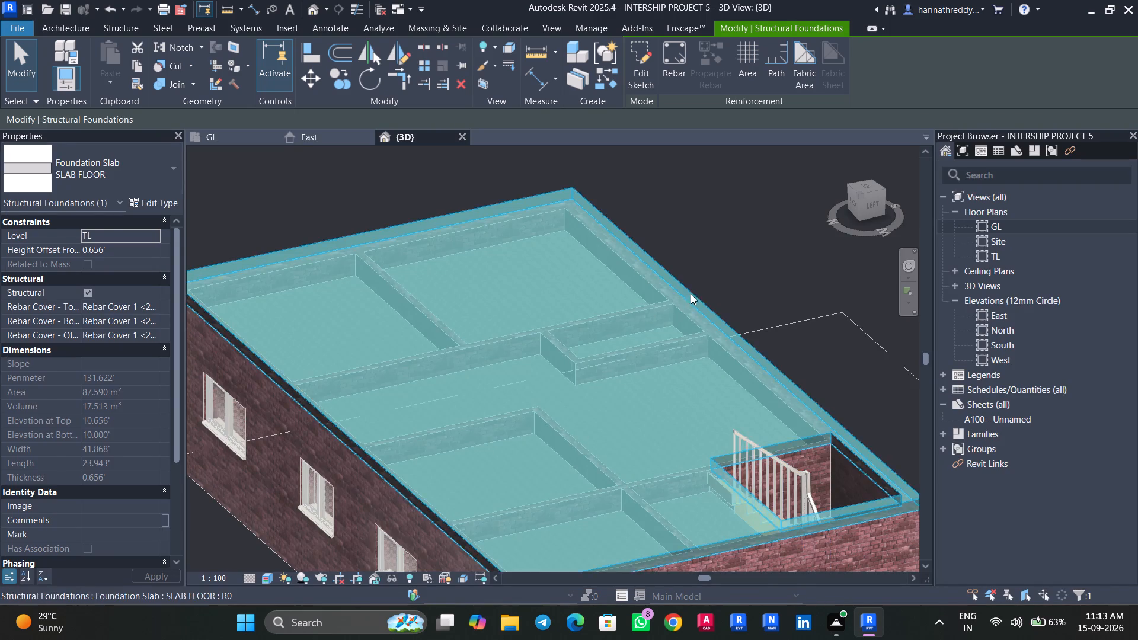
Examine the roof slab, the stair opening and the outer walls from several sides in the 3D view.
{"action": "key", "text": "Escape"}
{"action": "scroll", "coordinate": [696, 259], "scroll_direction": "down", "scroll_amount": 6}
{"action": "middle_click_drag", "start_coordinate": [735, 270], "coordinate": [619, 343], "text": "shift"}
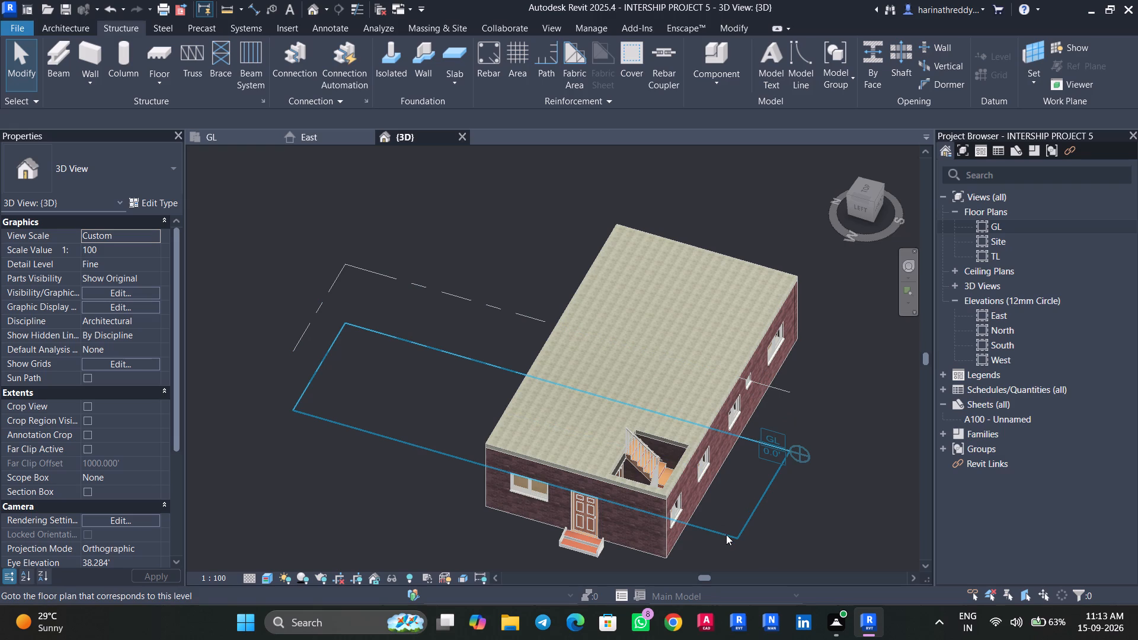
{"action": "middle_click_drag", "start_coordinate": [724, 536], "coordinate": [641, 551], "text": "shift"}
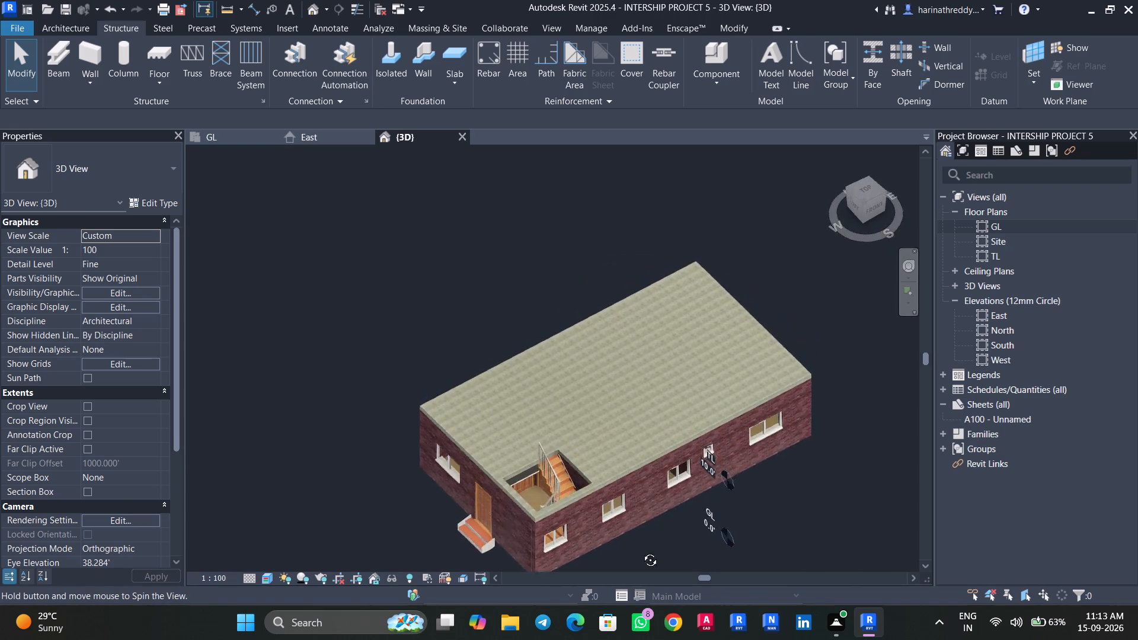
{"action": "middle_click_drag", "start_coordinate": [641, 551], "coordinate": [819, 589], "text": "shift"}
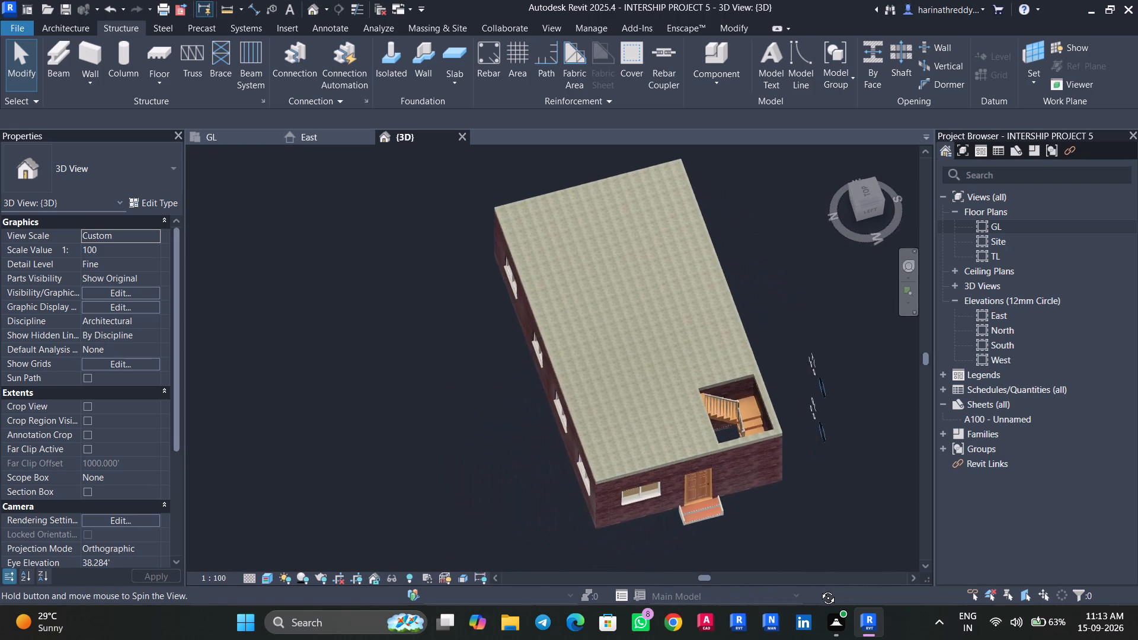
{"action": "middle_click_drag", "start_coordinate": [819, 589], "coordinate": [819, 586], "text": "shift"}
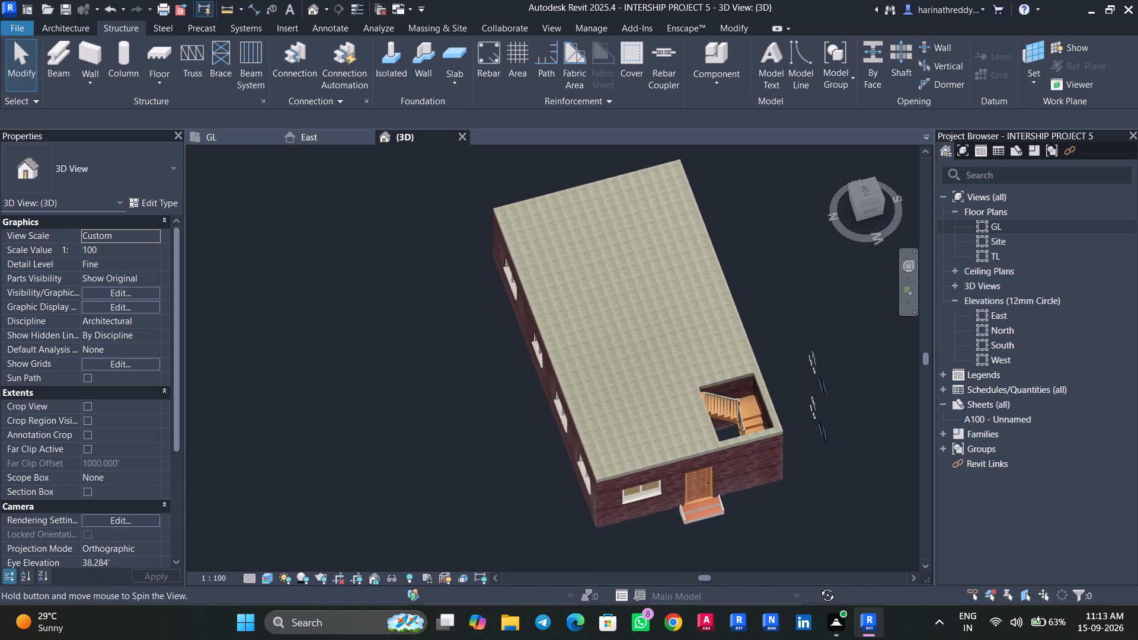
{"action": "middle_click_drag", "start_coordinate": [819, 586], "coordinate": [816, 585], "text": "shift"}
{"action": "scroll", "coordinate": [815, 582], "scroll_direction": "up", "scroll_amount": 1}
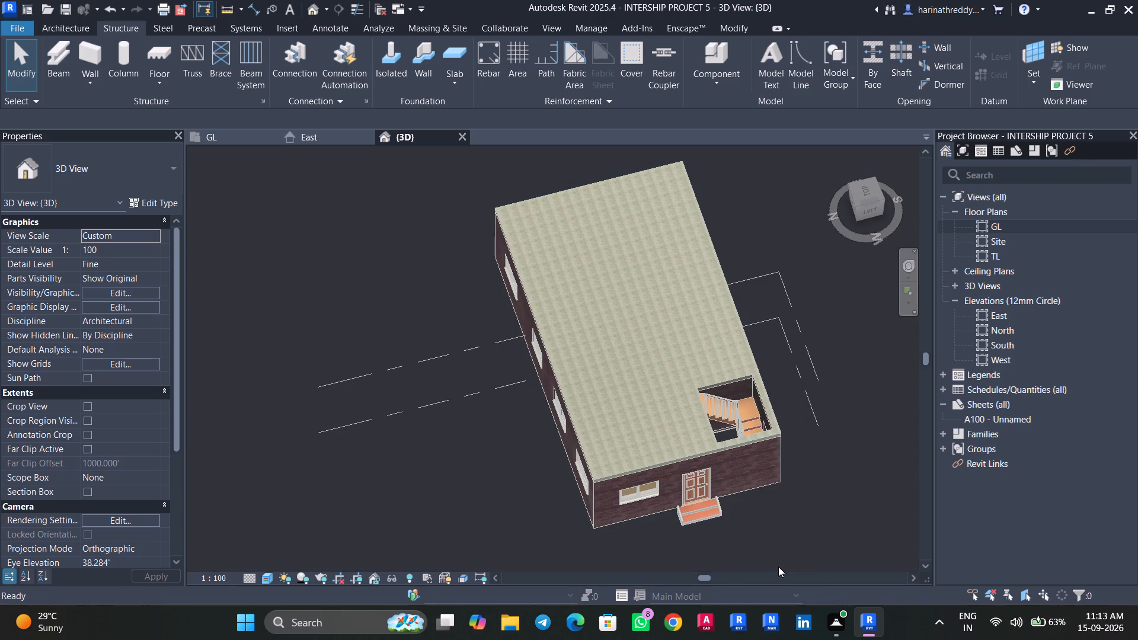
{"action": "scroll", "coordinate": [731, 433], "scroll_direction": "up", "scroll_amount": 2}
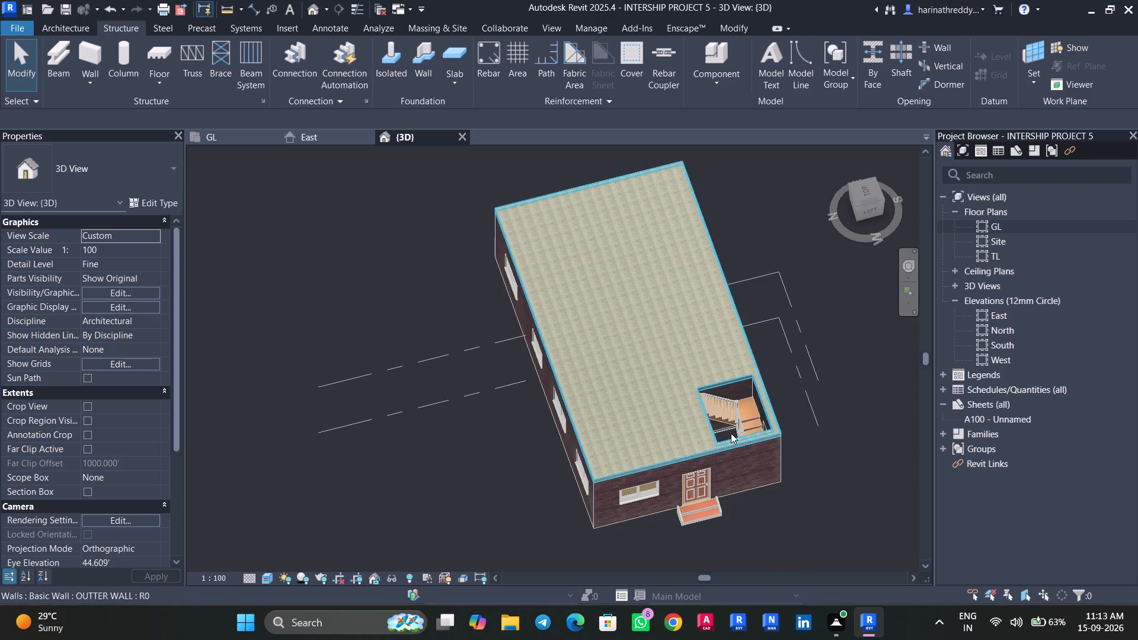
{"action": "scroll", "coordinate": [731, 433], "scroll_direction": "up", "scroll_amount": 8}
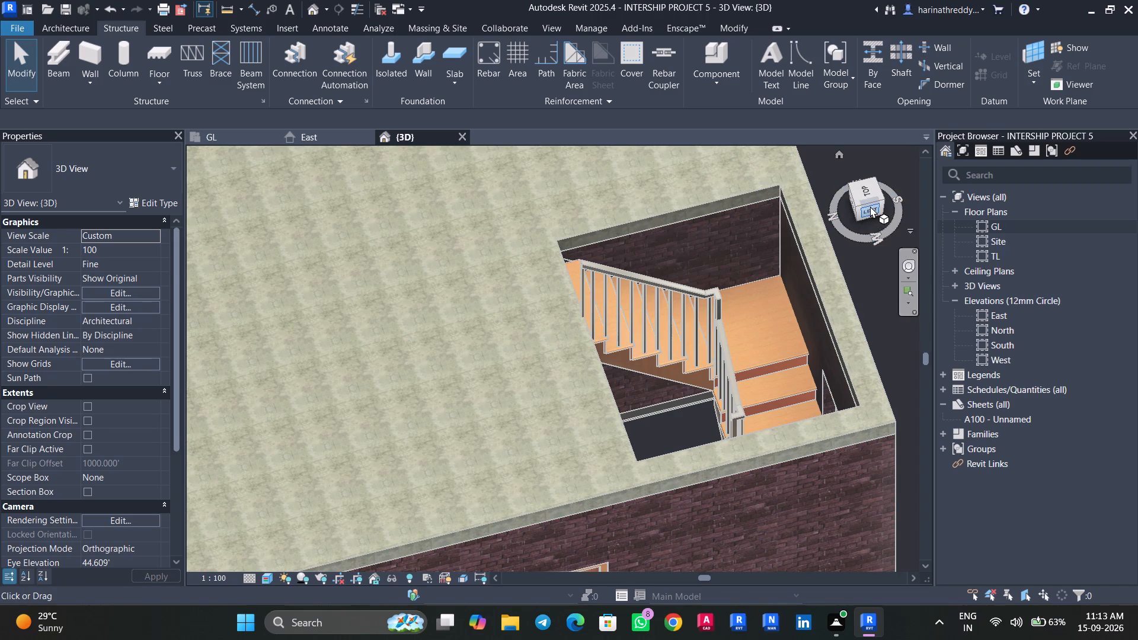
Raise the base of the stair's shaft opening in the left-side 3D view and check the stair opening from around the house.
{"action": "left_click", "coordinate": [870, 206]}
{"action": "left_click", "coordinate": [870, 207]}
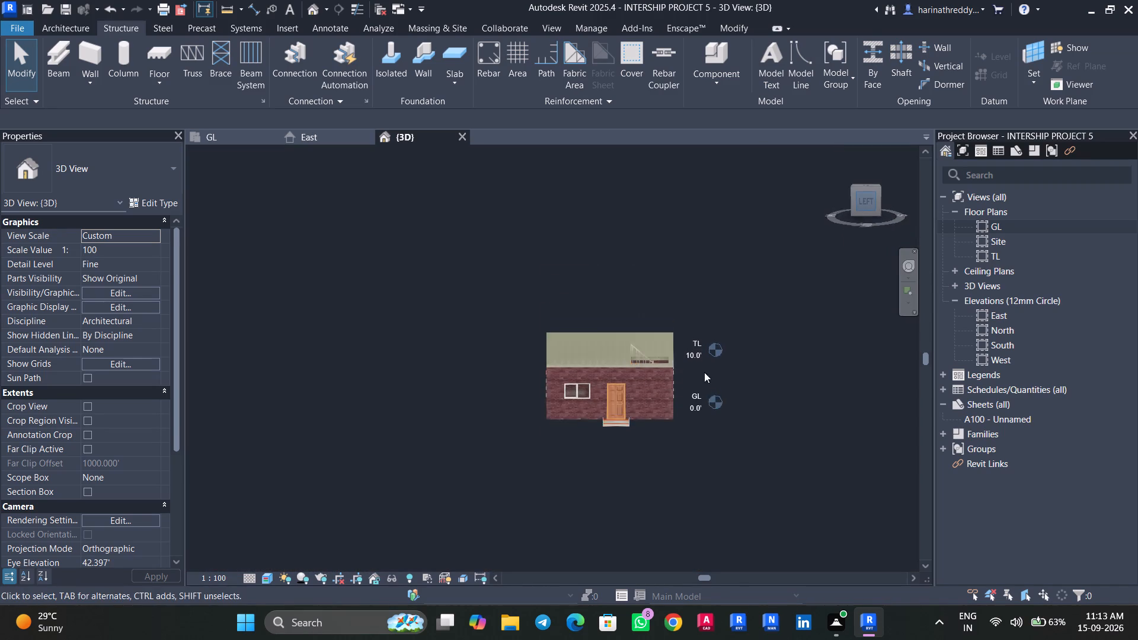
{"action": "left_click", "coordinate": [661, 412]}
{"action": "scroll", "coordinate": [655, 411], "scroll_direction": "up", "scroll_amount": 4}
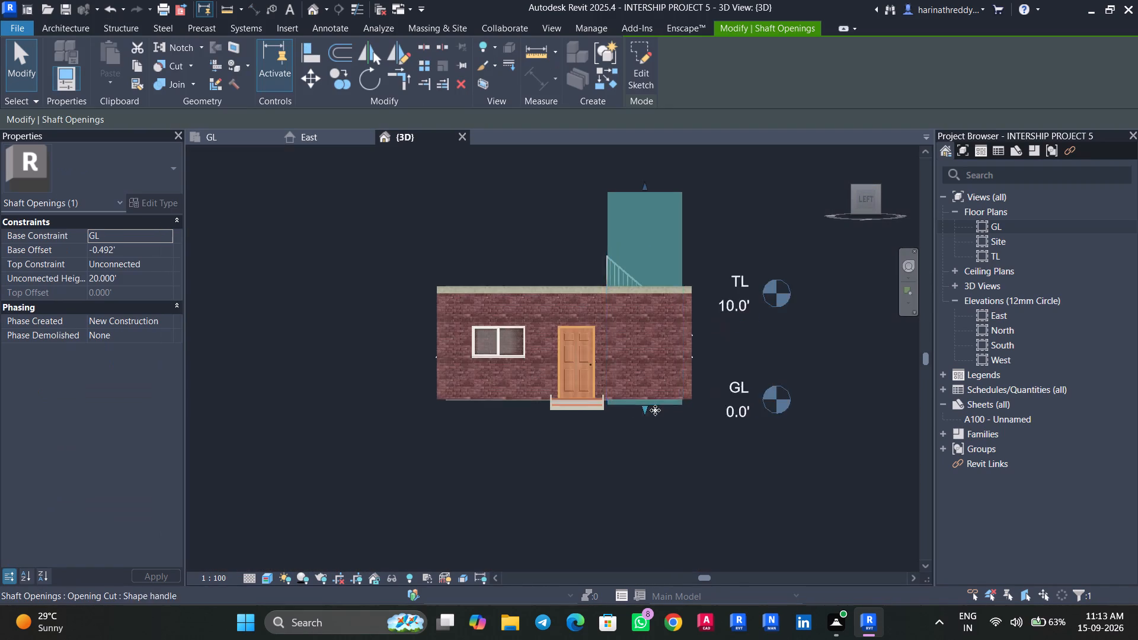
{"action": "scroll", "coordinate": [655, 410], "scroll_direction": "up", "scroll_amount": 4}
{"action": "left_click_drag", "start_coordinate": [642, 402], "coordinate": [645, 376]}
{"action": "left_click", "coordinate": [705, 449]}
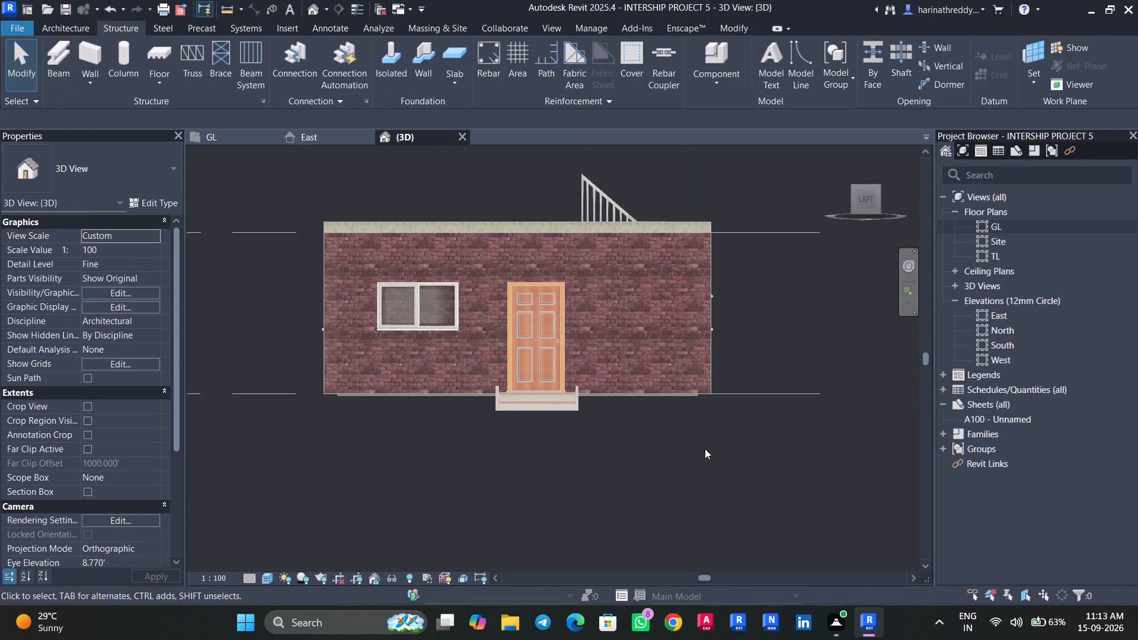
{"action": "middle_click_drag", "start_coordinate": [704, 440], "coordinate": [775, 567], "text": "shift"}
{"action": "scroll", "coordinate": [813, 453], "scroll_direction": "down", "scroll_amount": 4}
{"action": "middle_click_drag", "start_coordinate": [794, 465], "coordinate": [751, 503], "text": "shift"}
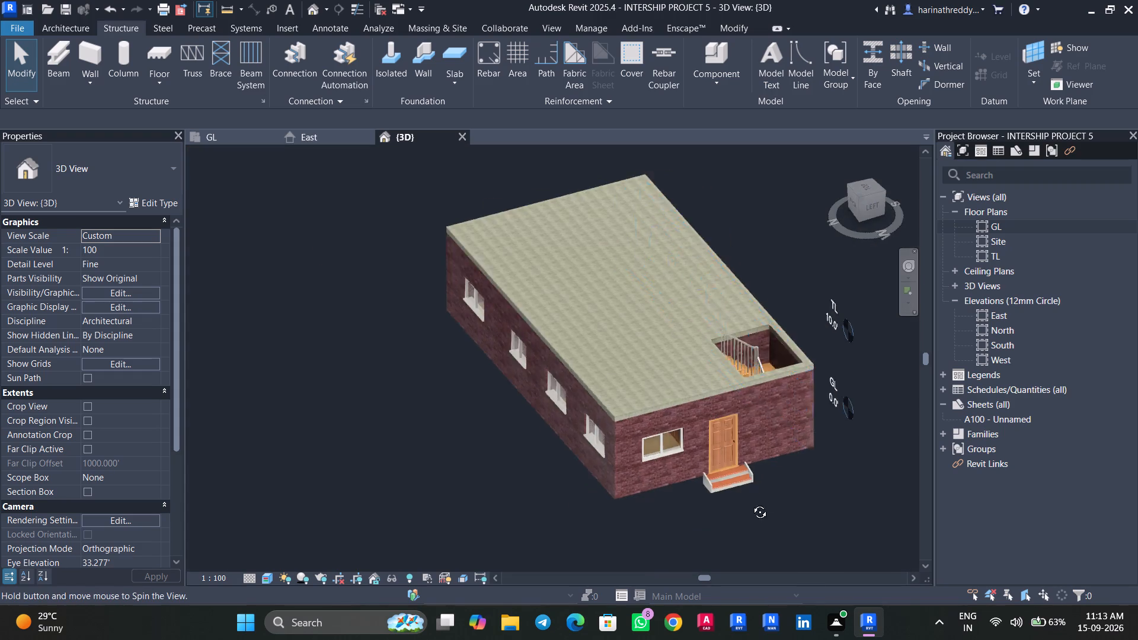
{"action": "middle_click_drag", "start_coordinate": [751, 503], "coordinate": [639, 556], "text": "shift"}
{"action": "scroll", "coordinate": [712, 557], "scroll_direction": "up", "scroll_amount": 1}
{"action": "middle_click_drag", "start_coordinate": [712, 556], "coordinate": [719, 507]}
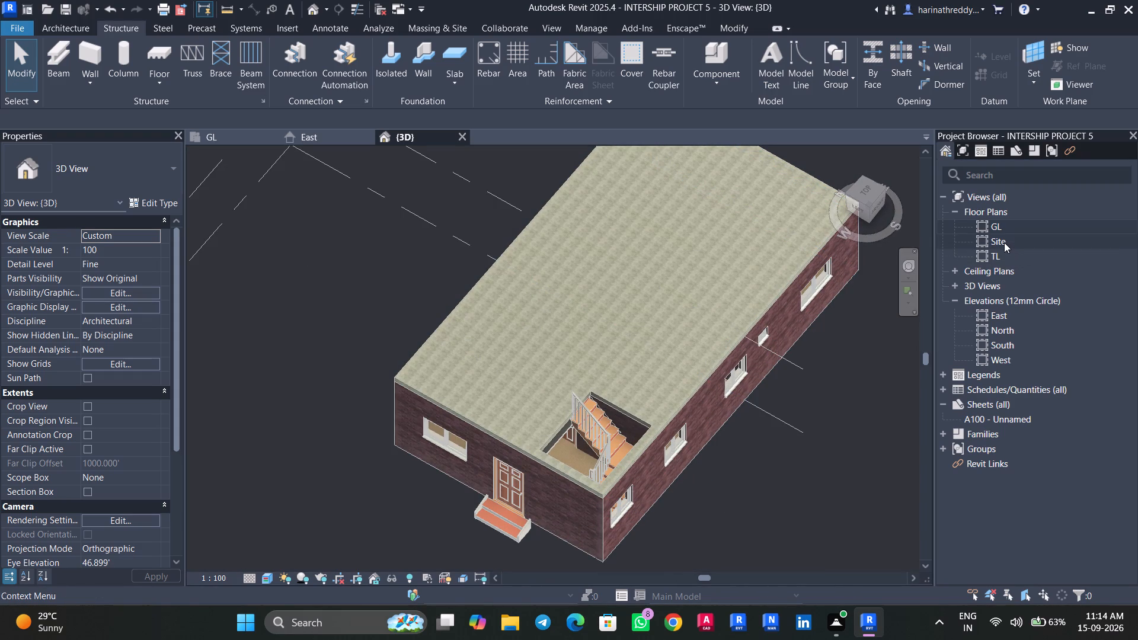
In the TL floor plan, draw an INNER WALL about 7.08 ft long and 10 ft high along the stair opening's east edge.
{"action": "double_click", "coordinate": [1006, 257]}
{"action": "scroll", "coordinate": [447, 367], "scroll_direction": "up", "scroll_amount": 3}
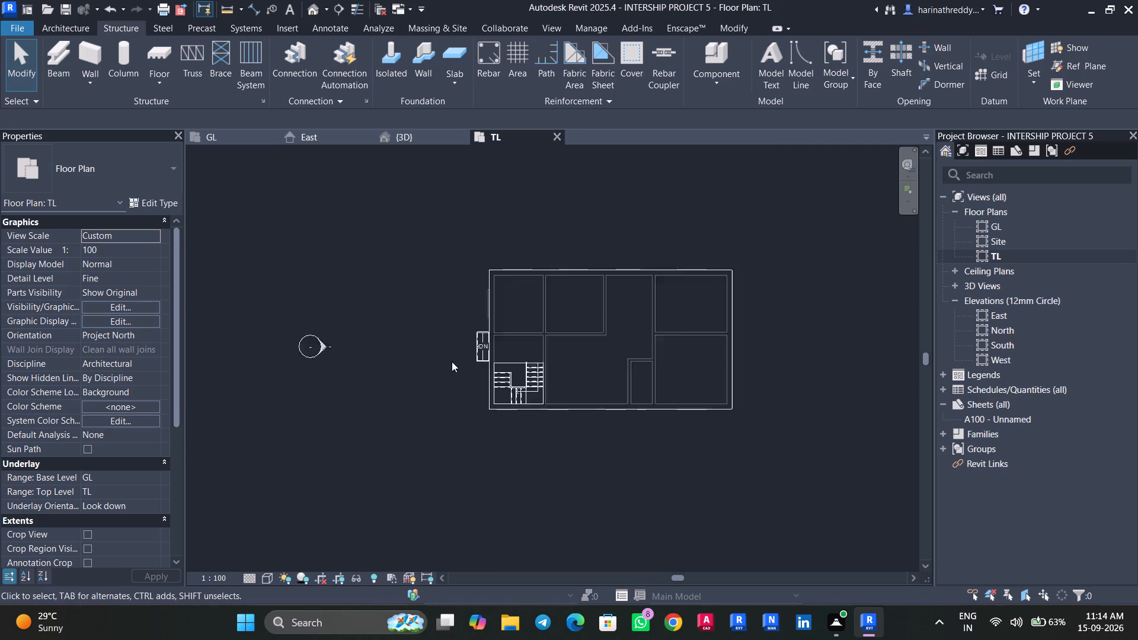
{"action": "scroll", "coordinate": [452, 361], "scroll_direction": "up", "scroll_amount": 6}
{"action": "key", "text": "w"}
{"action": "key", "text": "a"}
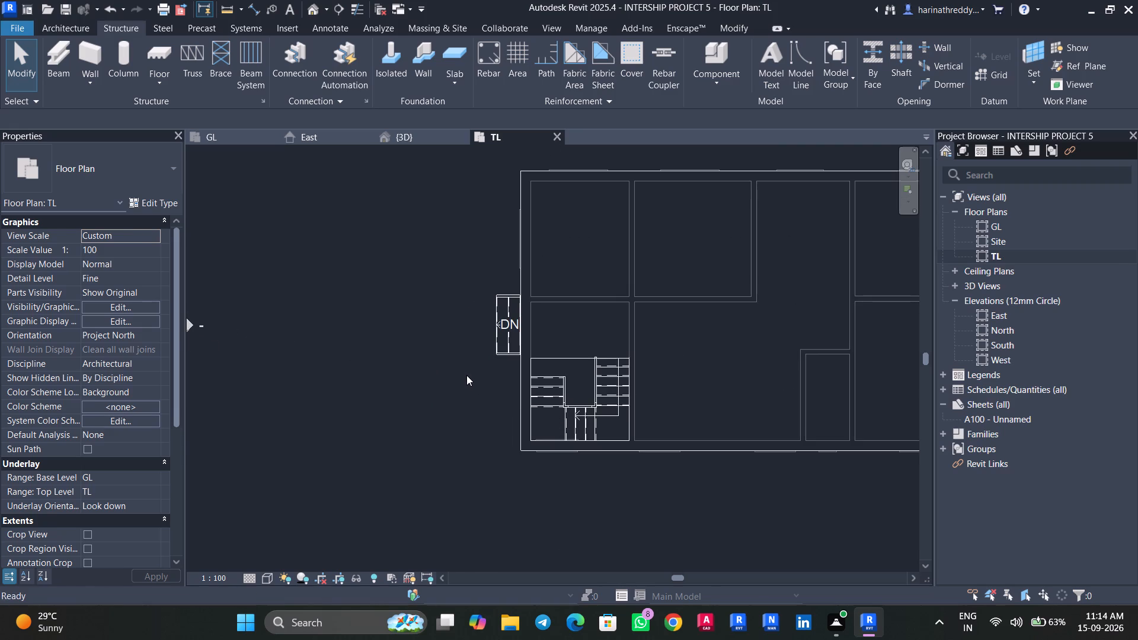
{"action": "left_click", "coordinate": [135, 178]}
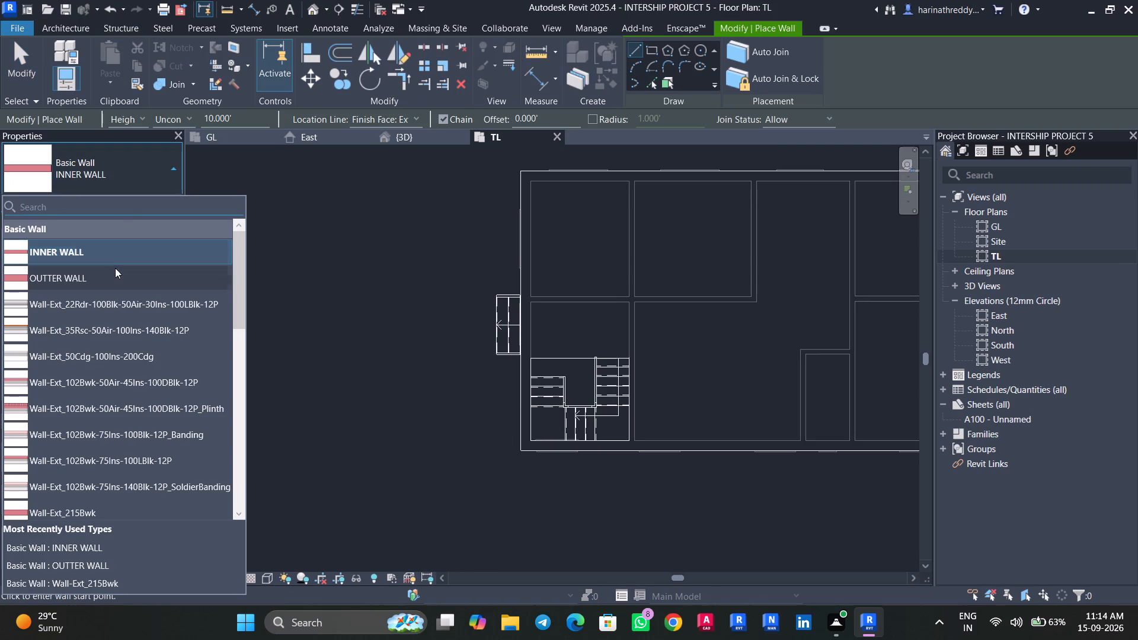
{"action": "left_click", "coordinate": [132, 279]}
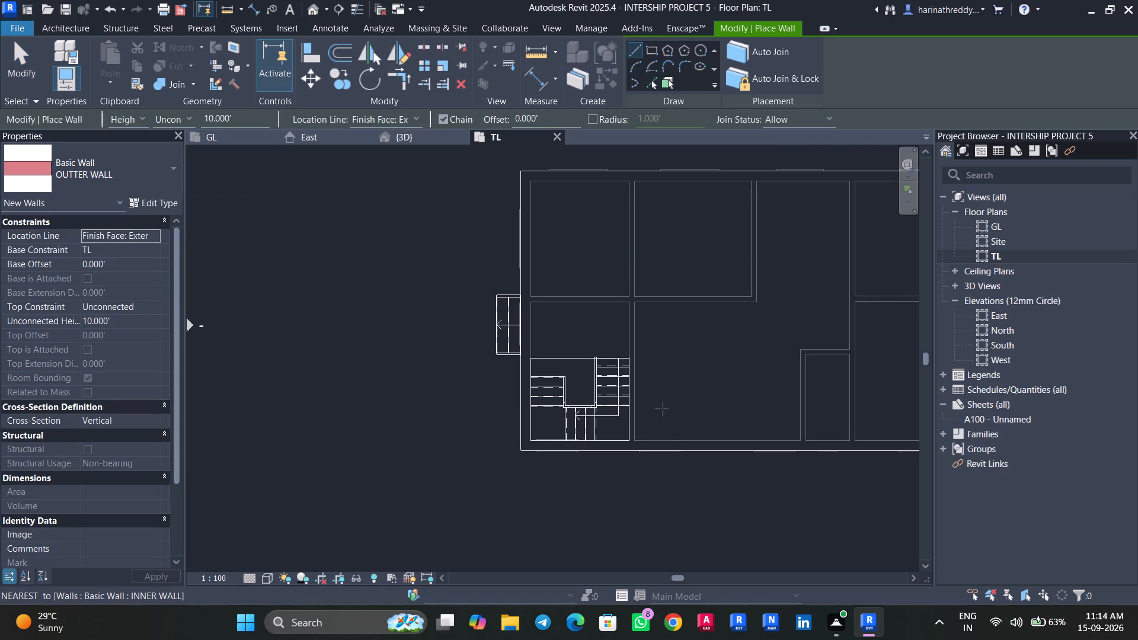
{"action": "scroll", "coordinate": [625, 447], "scroll_direction": "up", "scroll_amount": 7}
{"action": "left_click", "coordinate": [70, 177]}
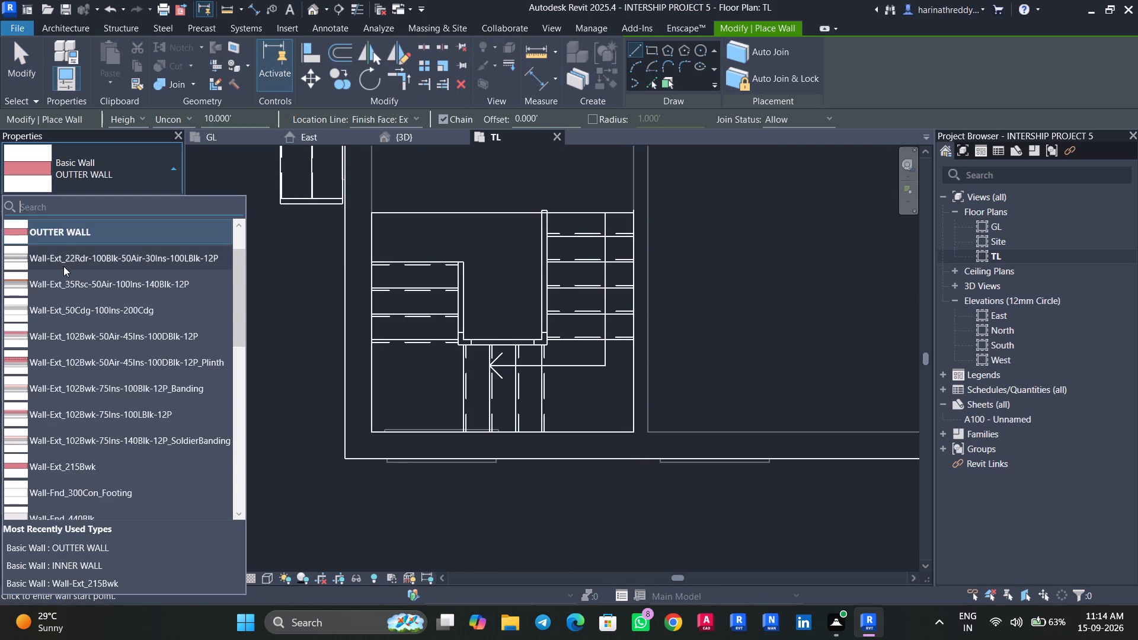
{"action": "scroll", "coordinate": [65, 247], "scroll_direction": "up", "scroll_amount": 5}
{"action": "left_click", "coordinate": [66, 250]}
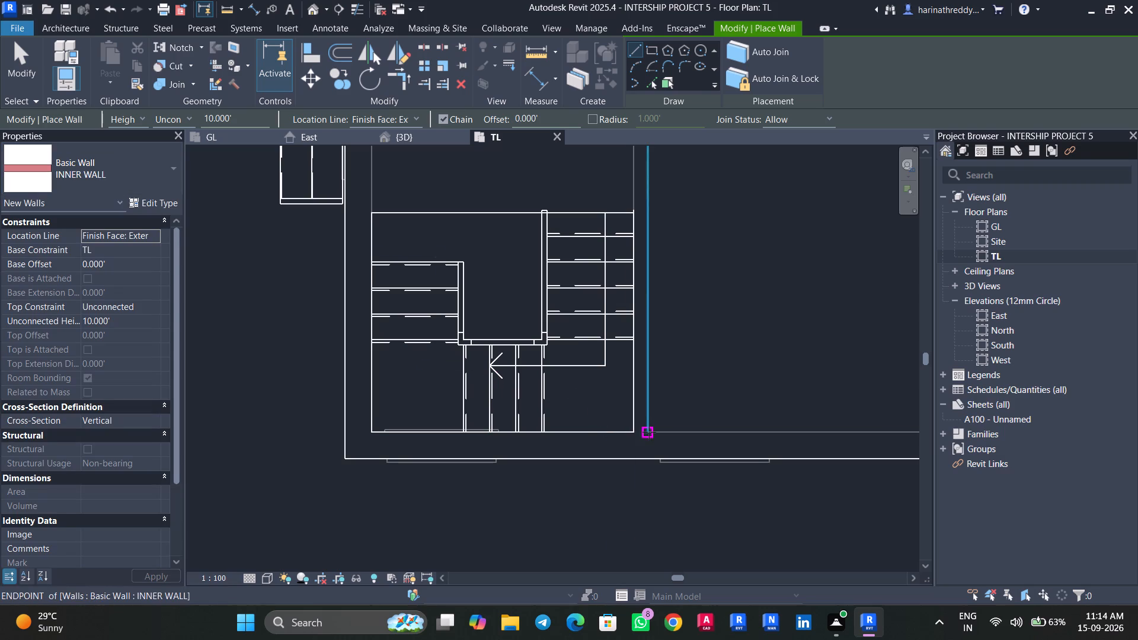
{"action": "left_click", "coordinate": [651, 431]}
{"action": "key", "text": "space"}
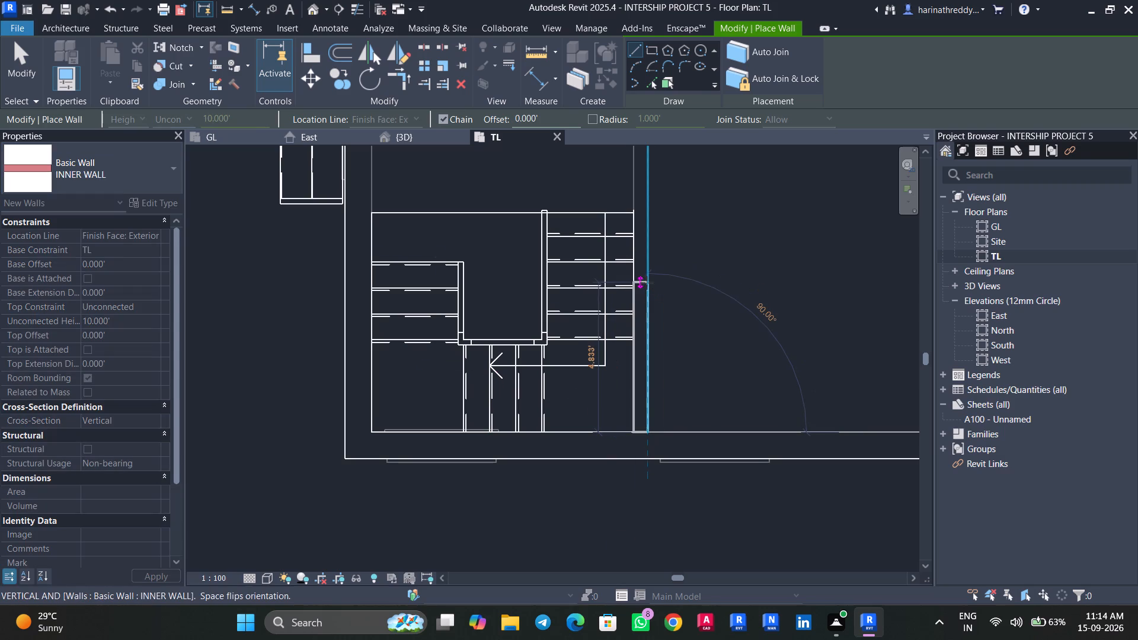
{"action": "left_click", "coordinate": [647, 212]}
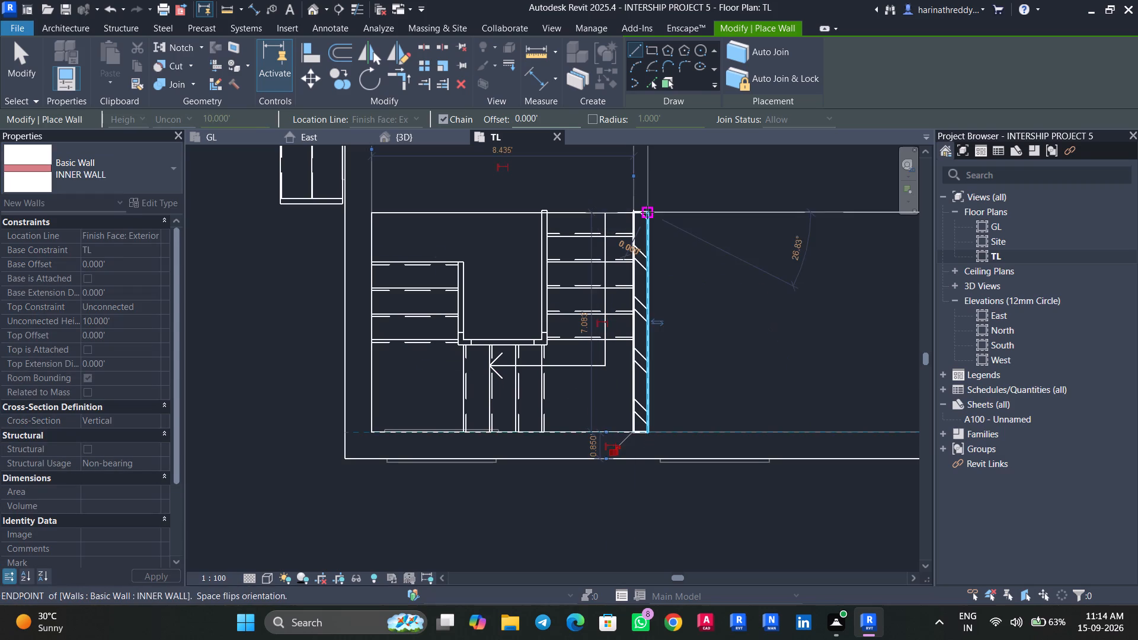
{"action": "key", "text": "Escape"}
{"action": "key", "text": "Escape"}
Draw an INNER WALL about 8.89 ft long along the stair opening's south edge, with its thickness outside the opening.
{"action": "key", "text": "w"}
{"action": "key", "text": "a"}
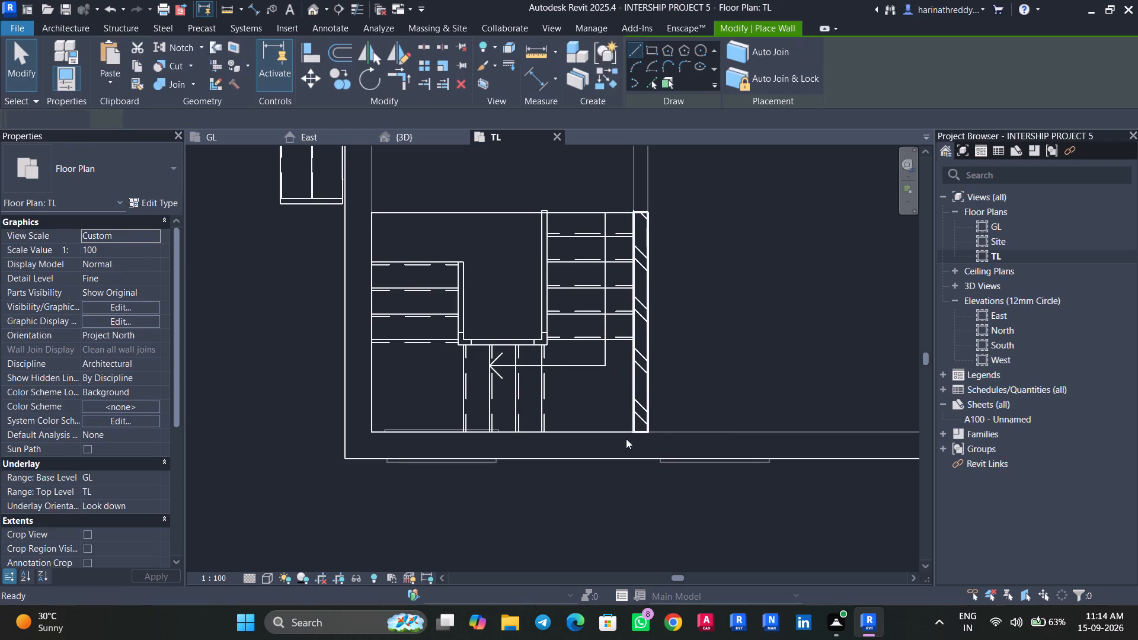
{"action": "left_click", "coordinate": [651, 436]}
{"action": "key", "text": "space"}
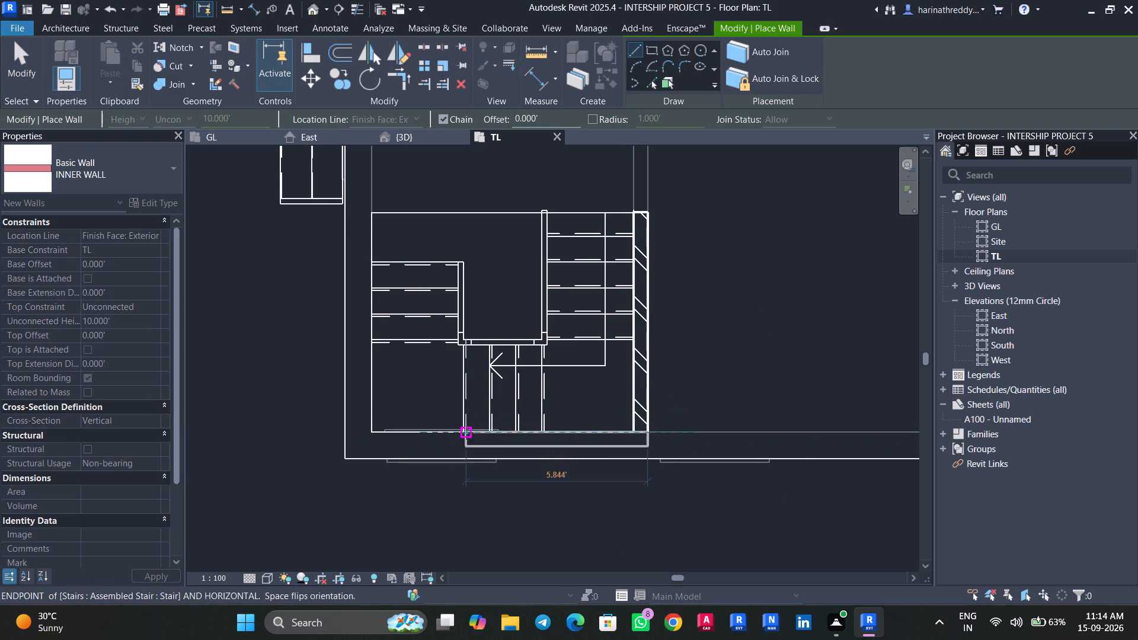
{"action": "left_click", "coordinate": [367, 431]}
{"action": "key", "text": "Escape"}
{"action": "key", "text": "Escape"}
{"action": "key", "text": "Escape"}
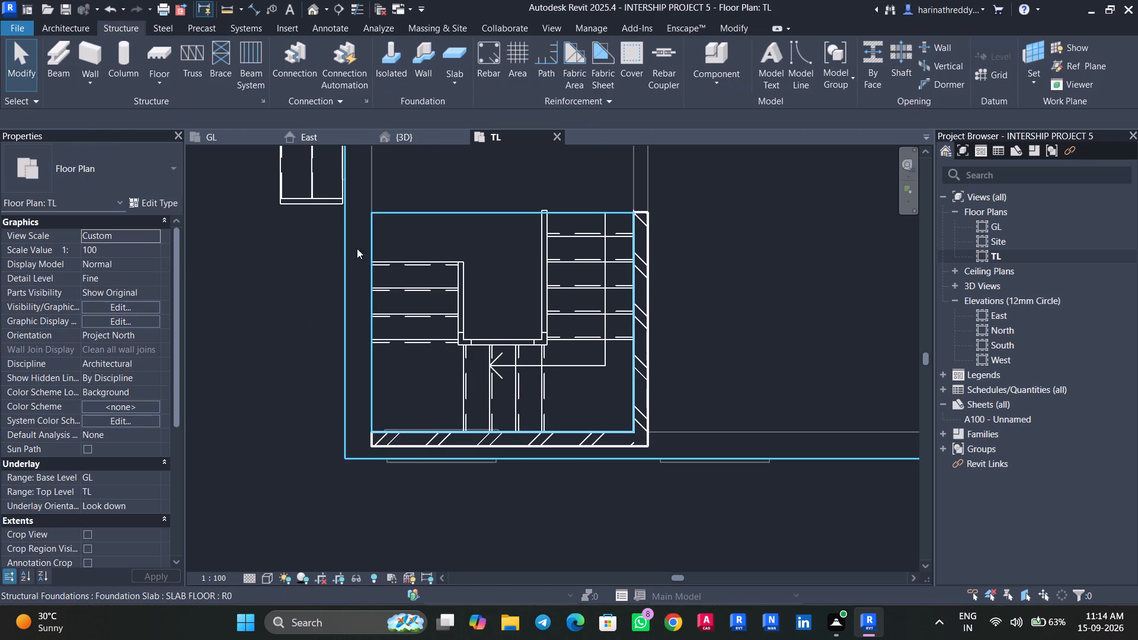
Draw an INNER WALL about 7.3 ft long along the stair opening's west edge, meeting the south wall.
{"action": "key", "text": "w"}
{"action": "key", "text": "a"}
{"action": "left_click", "coordinate": [372, 214]}
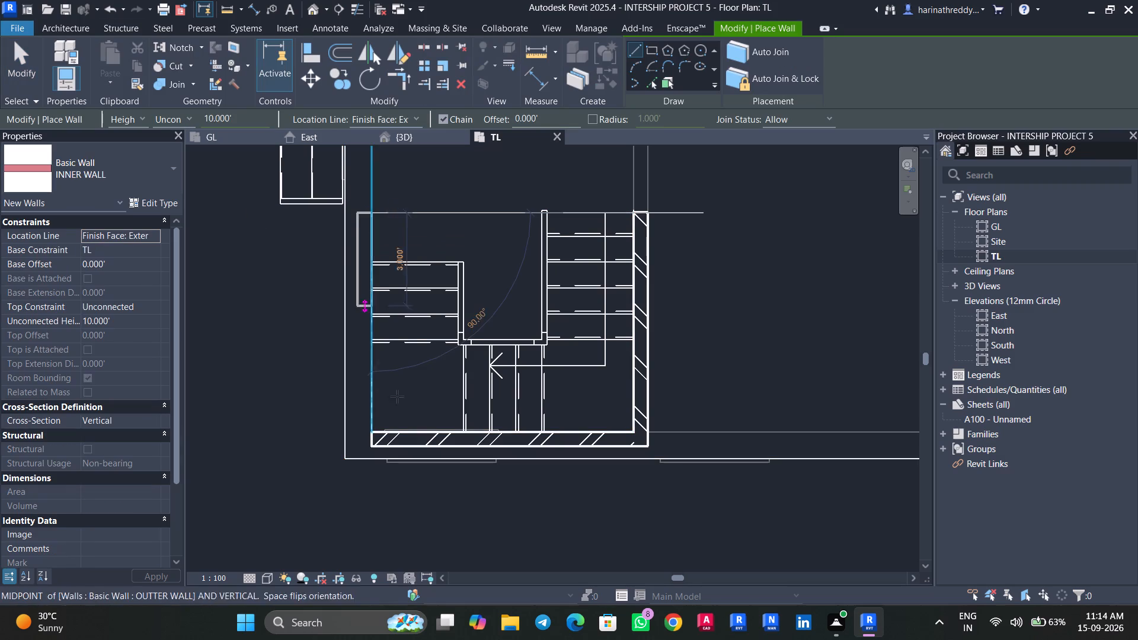
{"action": "left_click", "coordinate": [374, 446]}
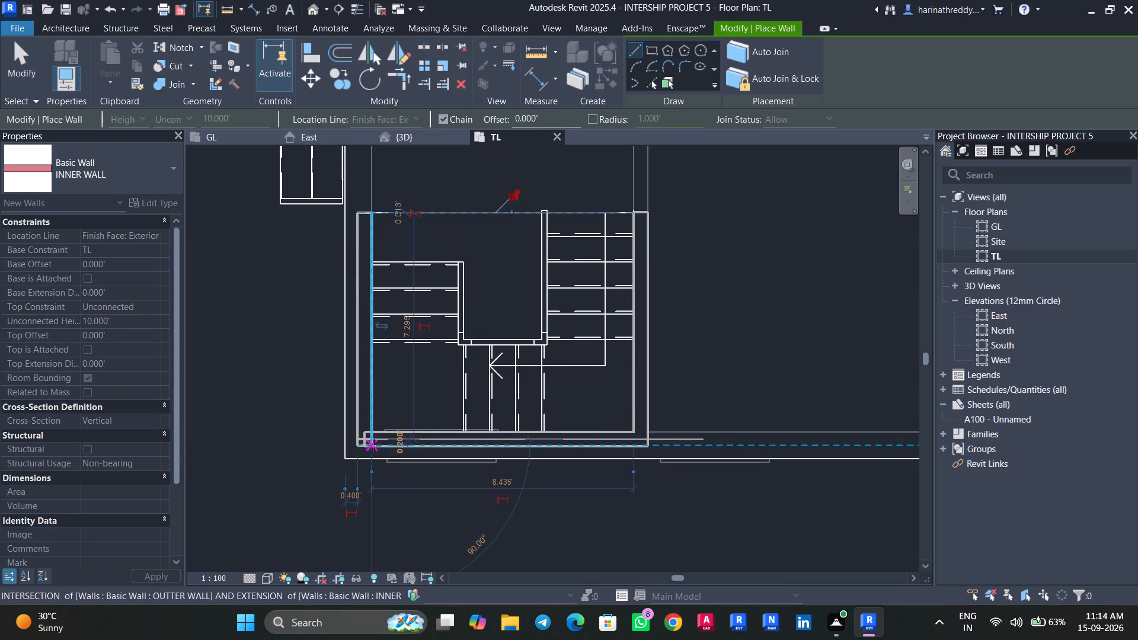
{"action": "key", "text": "Escape"}
{"action": "key", "text": "Escape"}
{"action": "key", "text": "Escape"}
{"action": "key", "text": "Escape"}
In the 3D view, set the unconnected height of the three walls around the stair opening to 6 ft.
{"action": "left_click", "coordinate": [391, 141]}
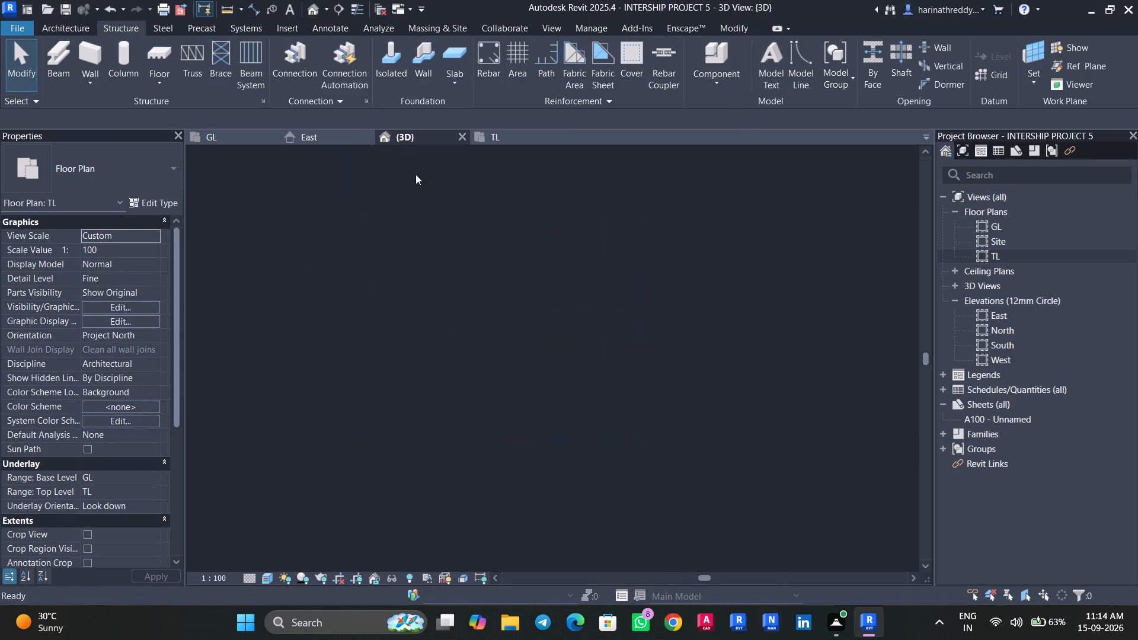
{"action": "scroll", "coordinate": [385, 470], "scroll_direction": "down", "scroll_amount": 1}
{"action": "middle_click_drag", "start_coordinate": [366, 489], "coordinate": [539, 456], "text": "shift"}
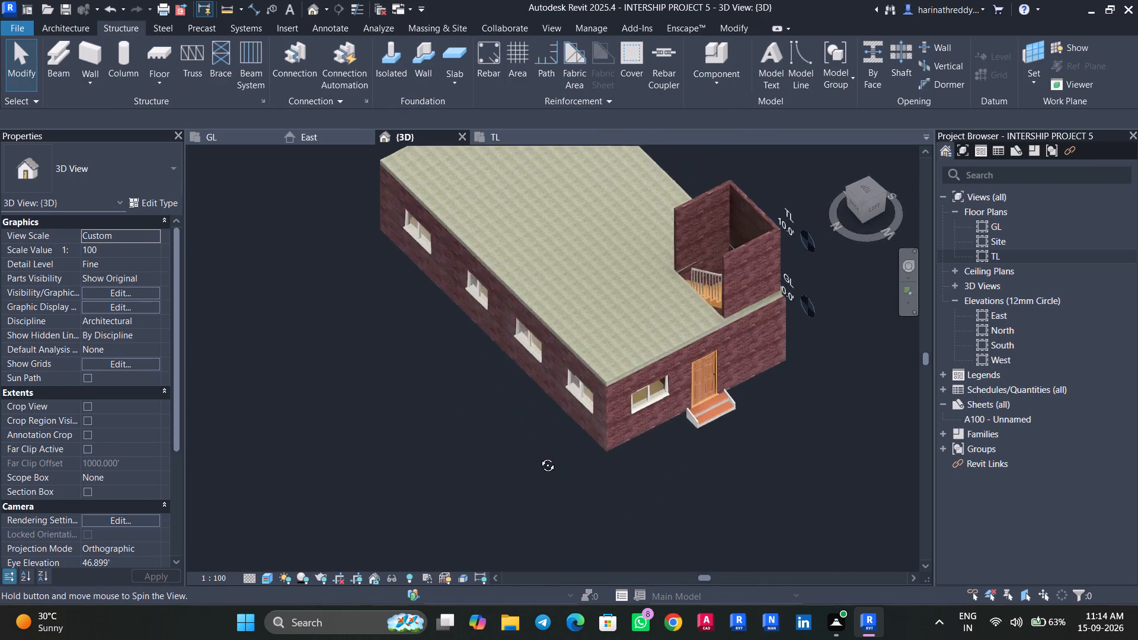
{"action": "middle_click_drag", "start_coordinate": [539, 456], "coordinate": [595, 477], "text": "shift"}
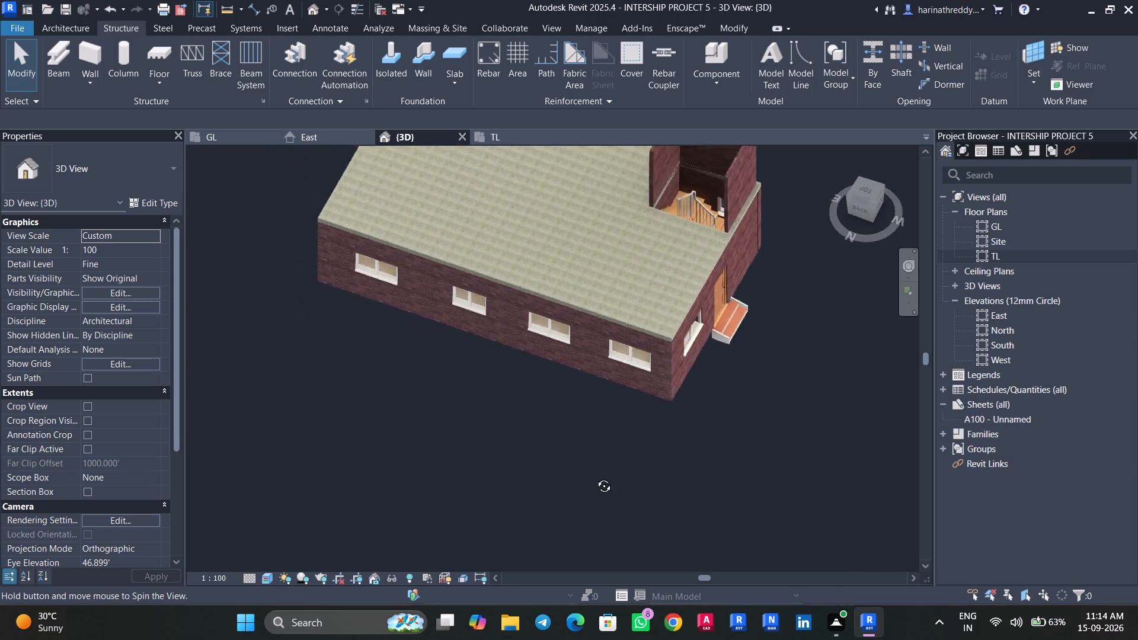
{"action": "middle_click_drag", "start_coordinate": [595, 477], "coordinate": [395, 476], "text": "shift"}
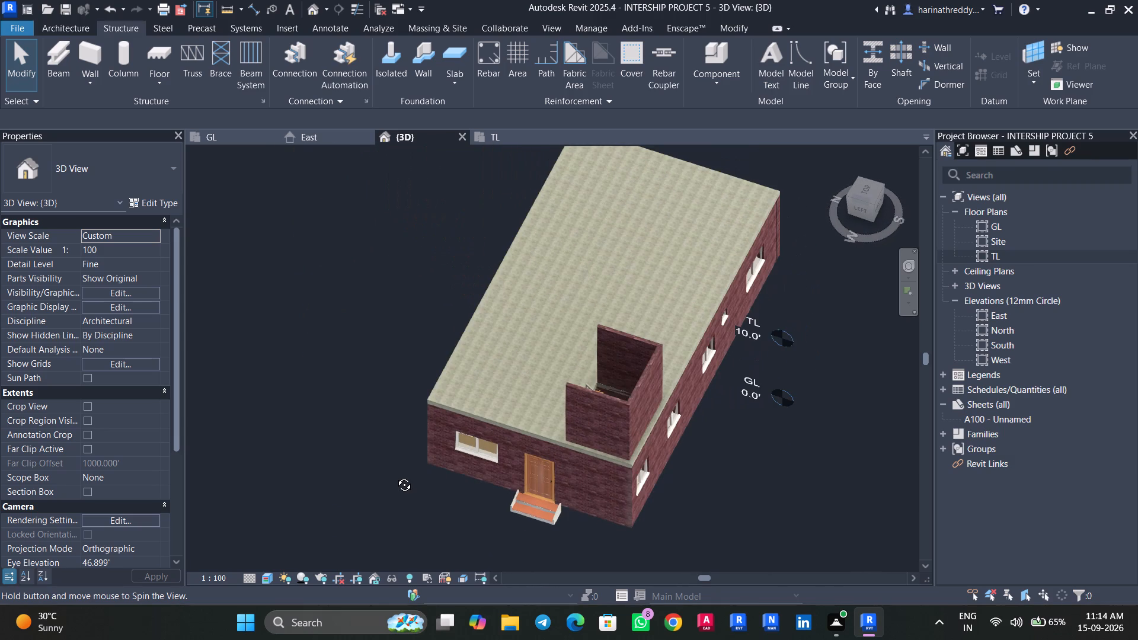
{"action": "middle_click_drag", "start_coordinate": [395, 476], "coordinate": [430, 442], "text": "shift"}
{"action": "scroll", "coordinate": [430, 442], "scroll_direction": "down", "scroll_amount": 1, "text": "shift"}
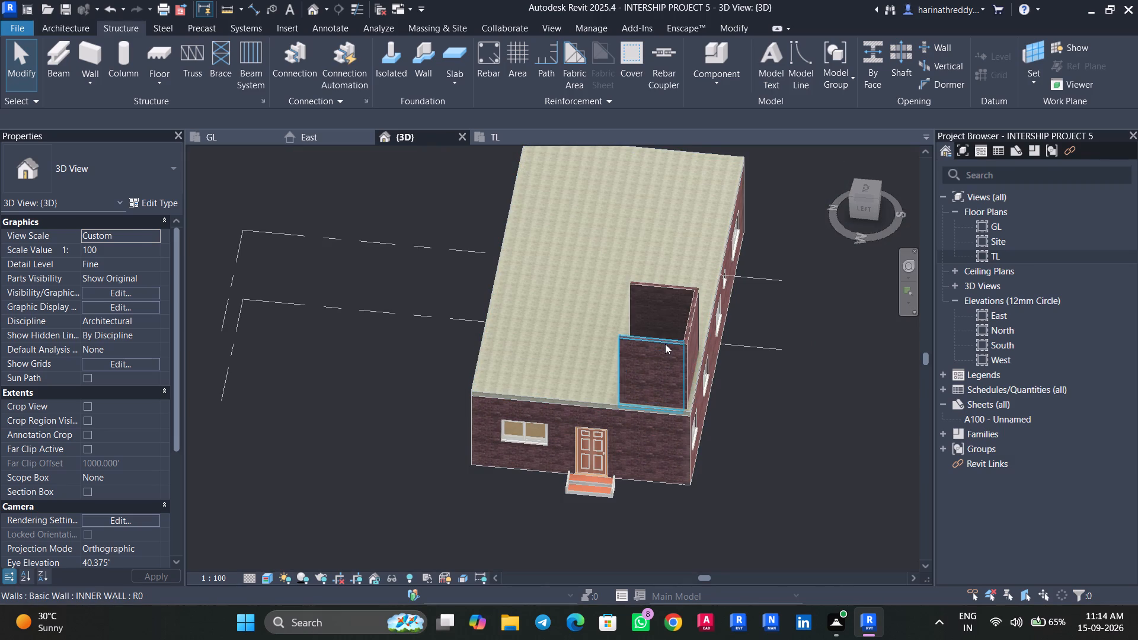
{"action": "left_click", "coordinate": [665, 344]}
{"action": "left_click", "coordinate": [692, 318], "text": "ctrl"}
{"action": "left_click", "coordinate": [671, 290], "text": "ctrl"}
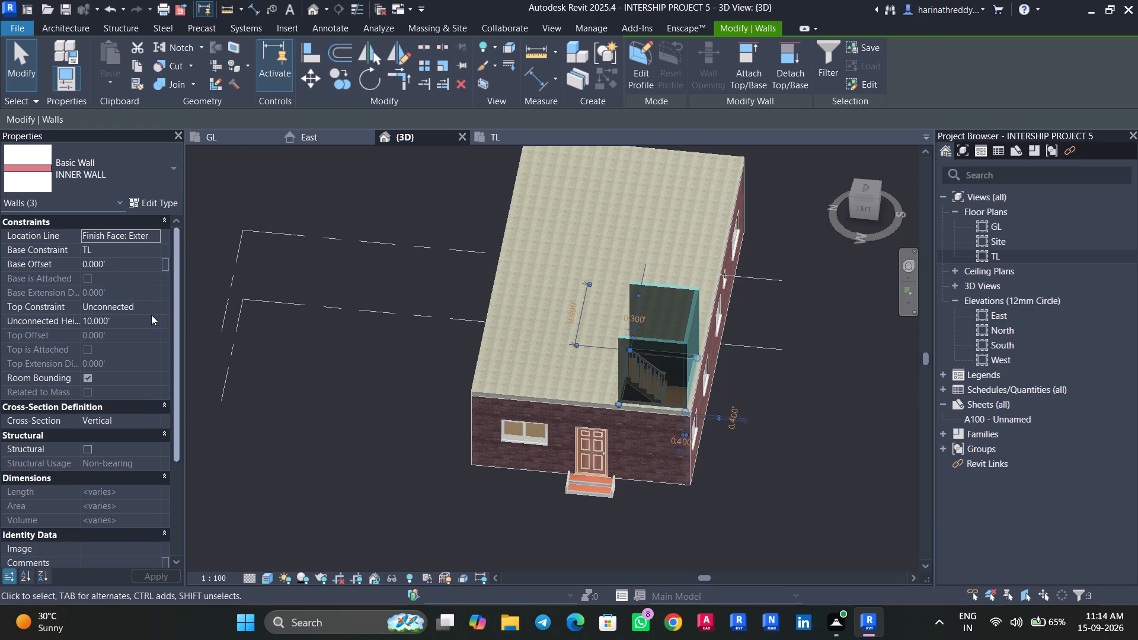
{"action": "left_click", "coordinate": [138, 322]}
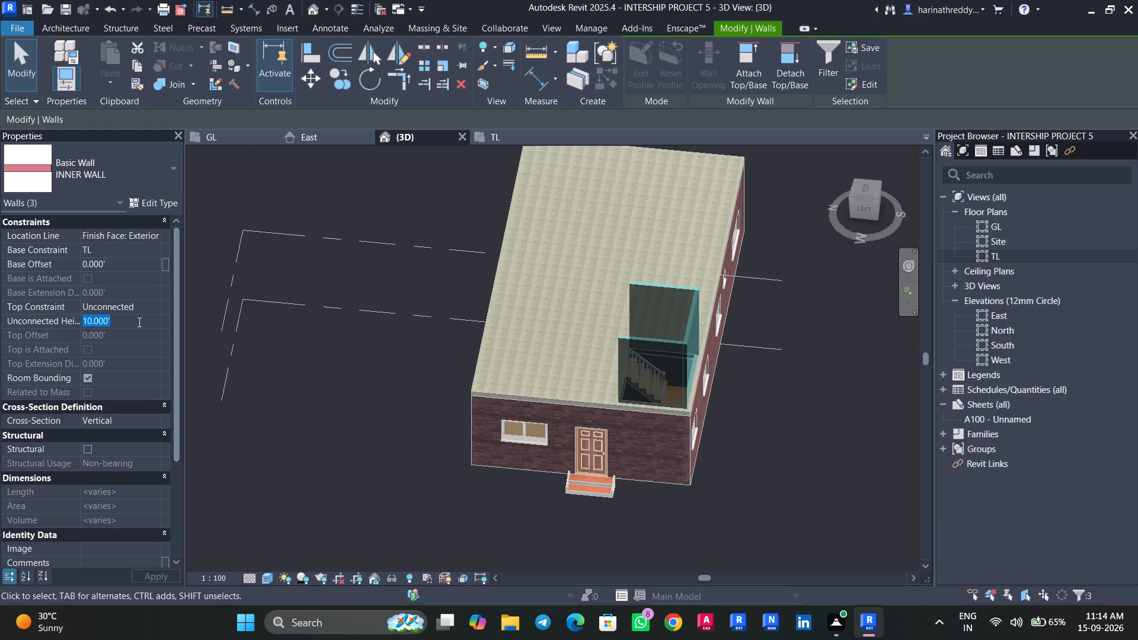
{"action": "type", "text": "6'"}
{"action": "key", "text": "Return"}
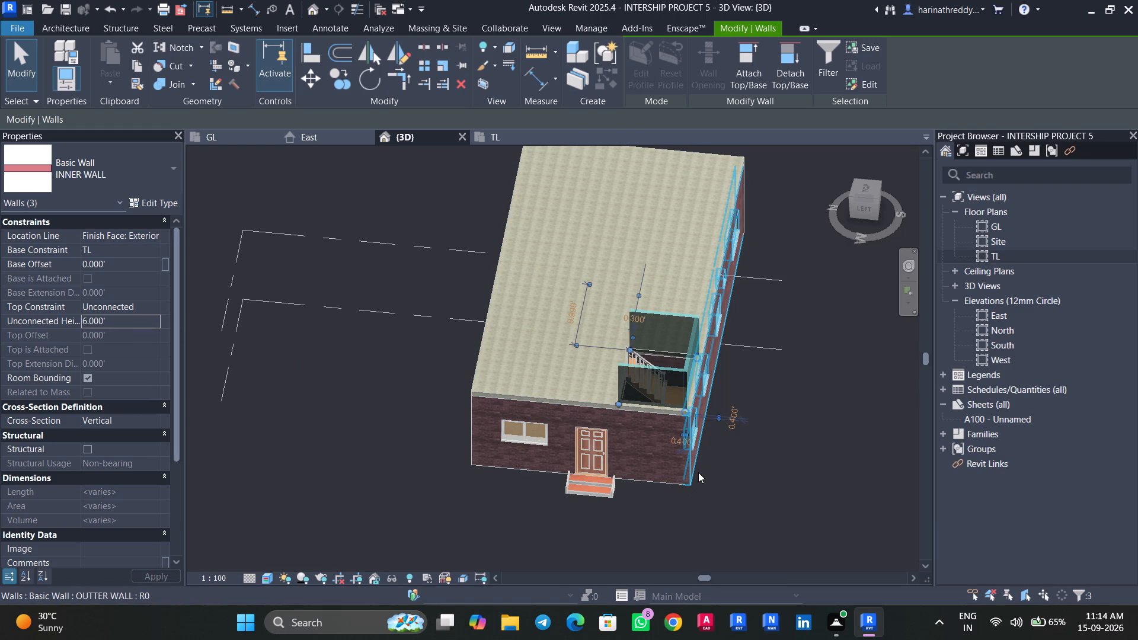
{"action": "key", "text": "Escape"}
{"action": "key", "text": "Escape"}
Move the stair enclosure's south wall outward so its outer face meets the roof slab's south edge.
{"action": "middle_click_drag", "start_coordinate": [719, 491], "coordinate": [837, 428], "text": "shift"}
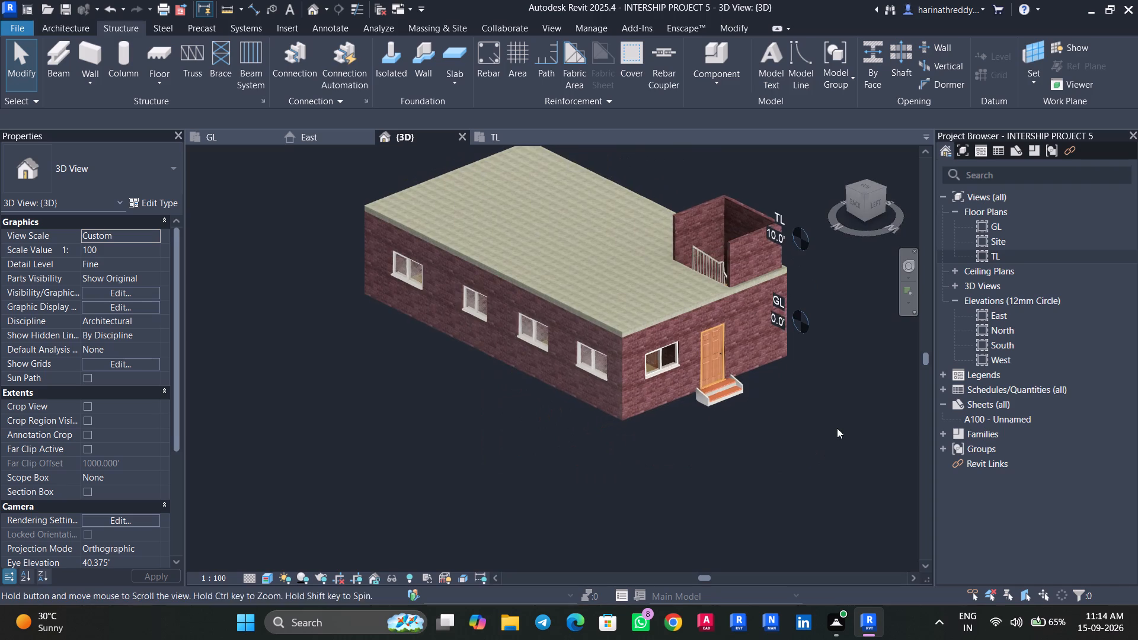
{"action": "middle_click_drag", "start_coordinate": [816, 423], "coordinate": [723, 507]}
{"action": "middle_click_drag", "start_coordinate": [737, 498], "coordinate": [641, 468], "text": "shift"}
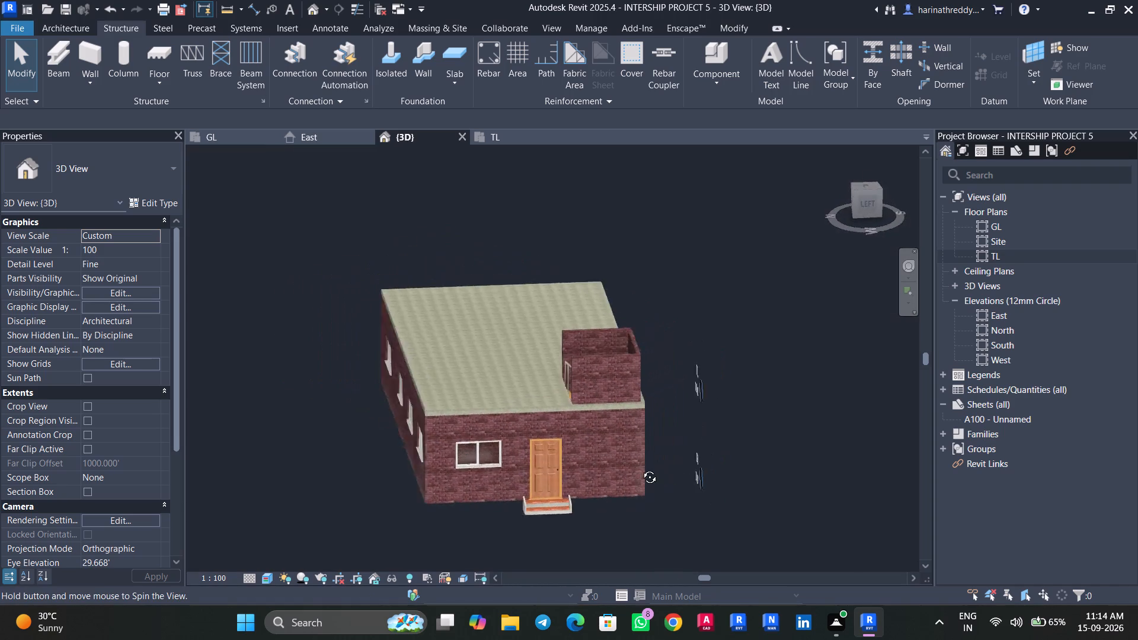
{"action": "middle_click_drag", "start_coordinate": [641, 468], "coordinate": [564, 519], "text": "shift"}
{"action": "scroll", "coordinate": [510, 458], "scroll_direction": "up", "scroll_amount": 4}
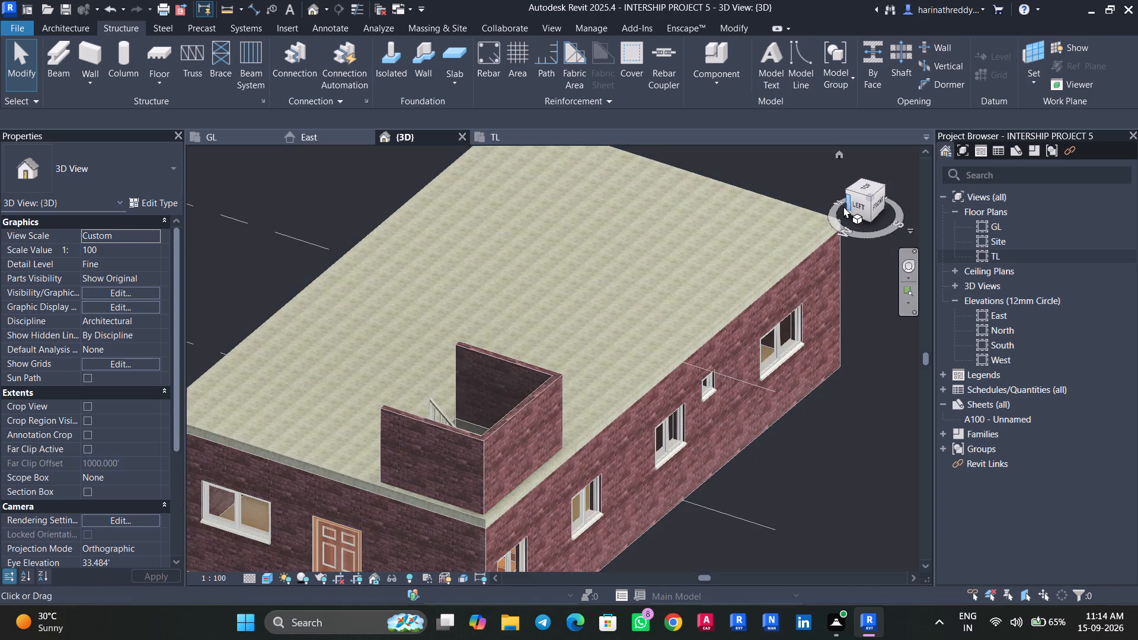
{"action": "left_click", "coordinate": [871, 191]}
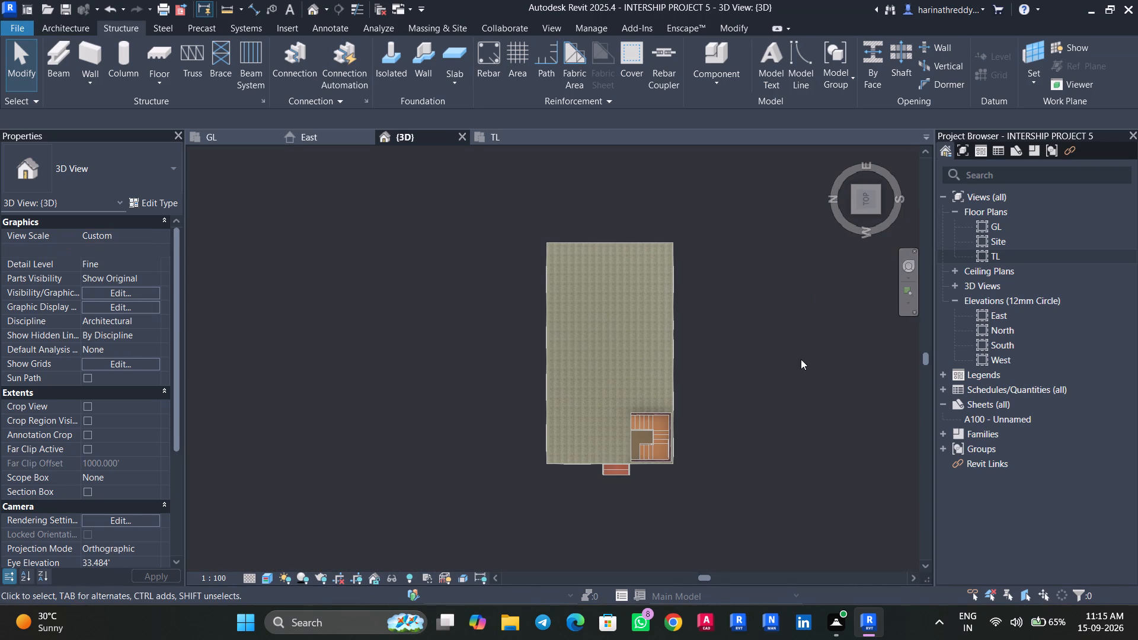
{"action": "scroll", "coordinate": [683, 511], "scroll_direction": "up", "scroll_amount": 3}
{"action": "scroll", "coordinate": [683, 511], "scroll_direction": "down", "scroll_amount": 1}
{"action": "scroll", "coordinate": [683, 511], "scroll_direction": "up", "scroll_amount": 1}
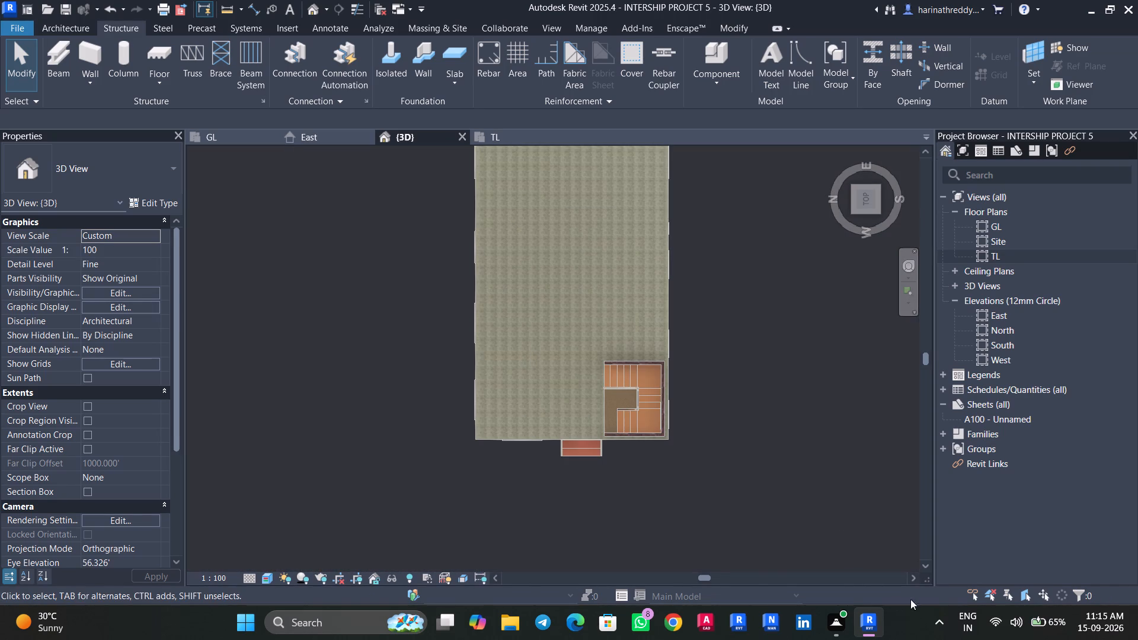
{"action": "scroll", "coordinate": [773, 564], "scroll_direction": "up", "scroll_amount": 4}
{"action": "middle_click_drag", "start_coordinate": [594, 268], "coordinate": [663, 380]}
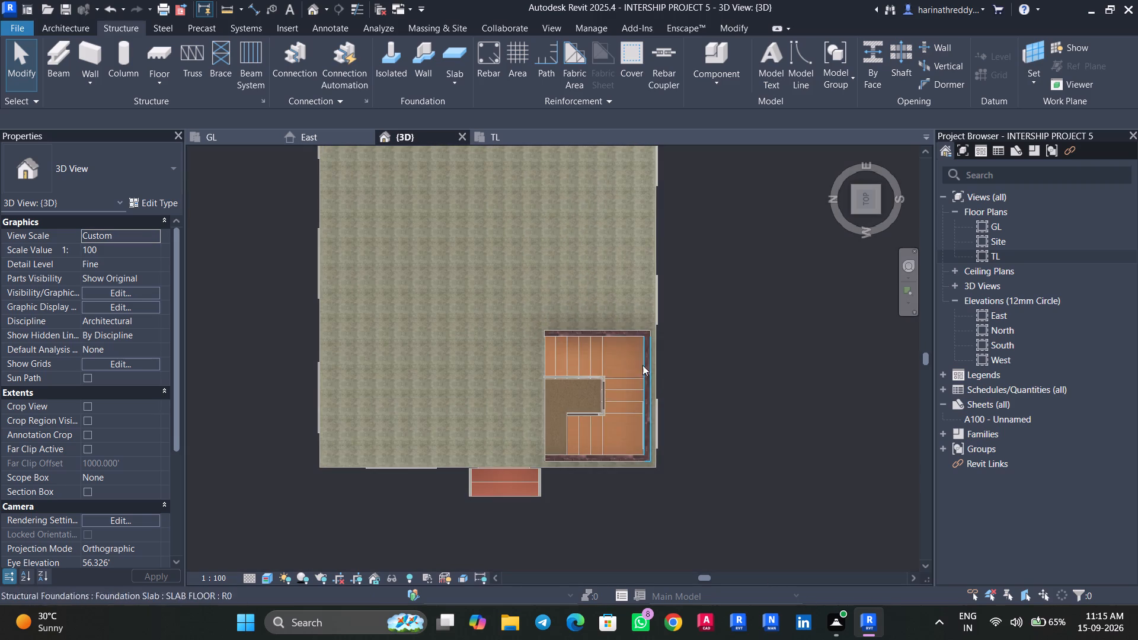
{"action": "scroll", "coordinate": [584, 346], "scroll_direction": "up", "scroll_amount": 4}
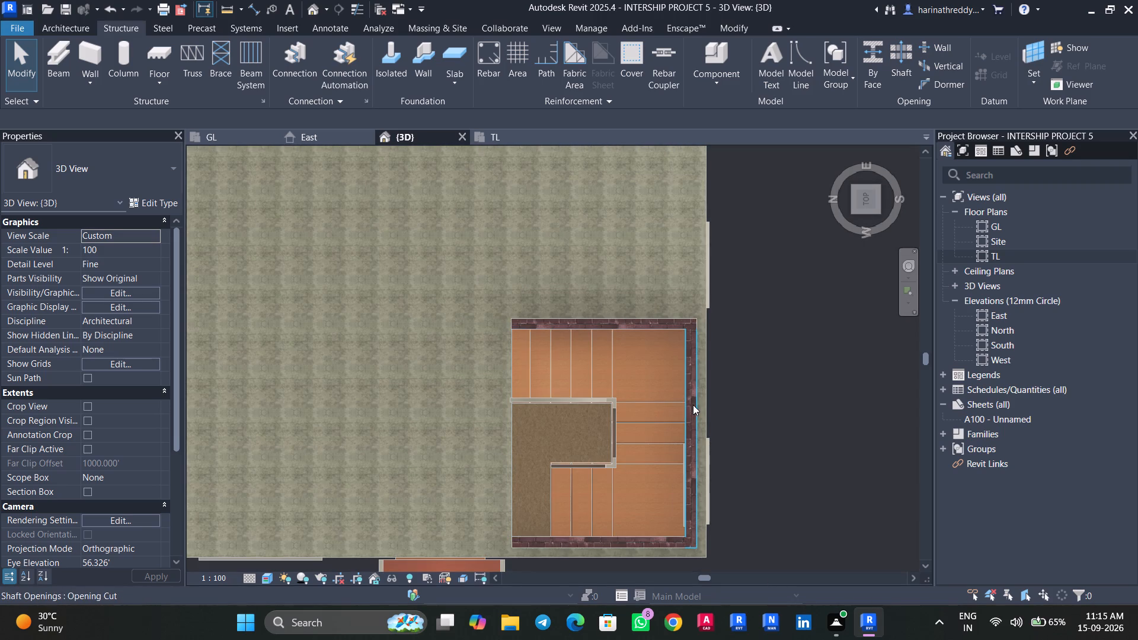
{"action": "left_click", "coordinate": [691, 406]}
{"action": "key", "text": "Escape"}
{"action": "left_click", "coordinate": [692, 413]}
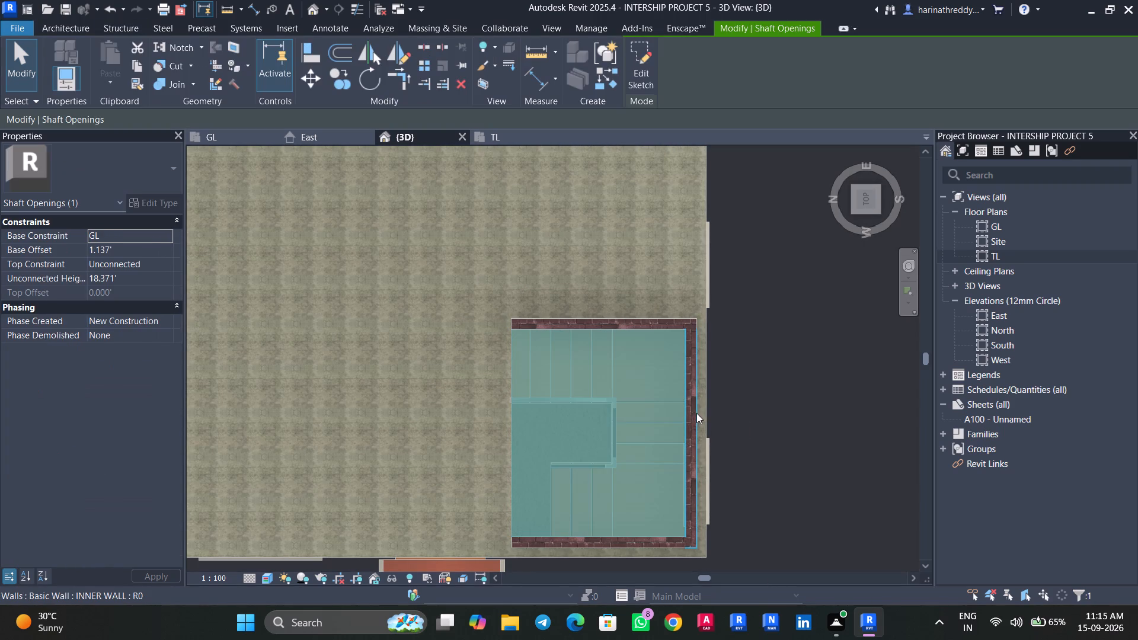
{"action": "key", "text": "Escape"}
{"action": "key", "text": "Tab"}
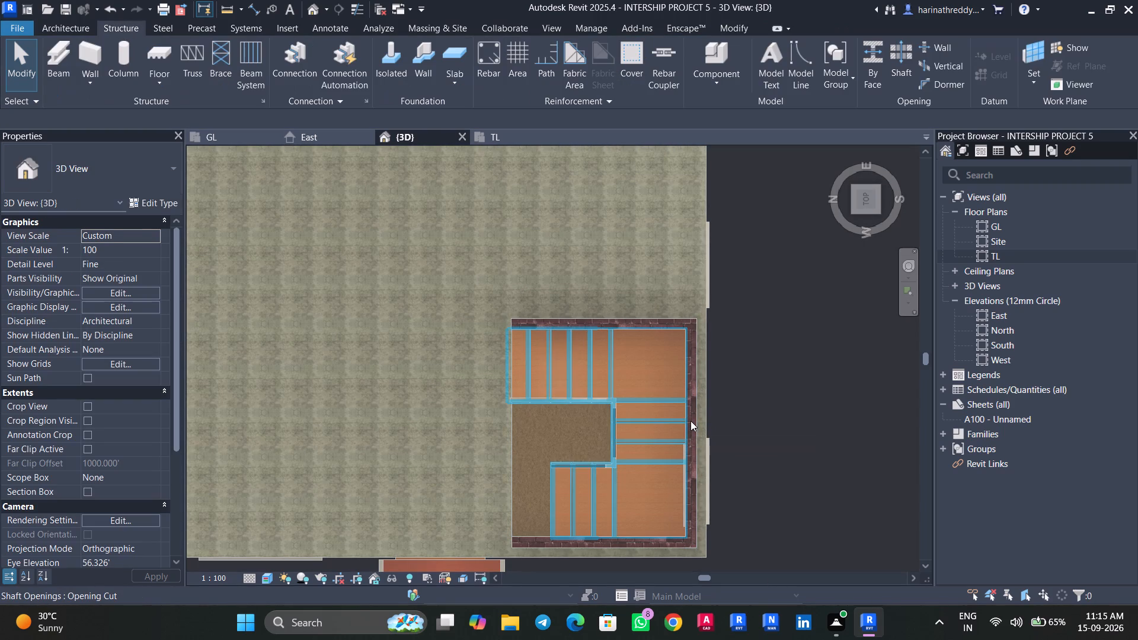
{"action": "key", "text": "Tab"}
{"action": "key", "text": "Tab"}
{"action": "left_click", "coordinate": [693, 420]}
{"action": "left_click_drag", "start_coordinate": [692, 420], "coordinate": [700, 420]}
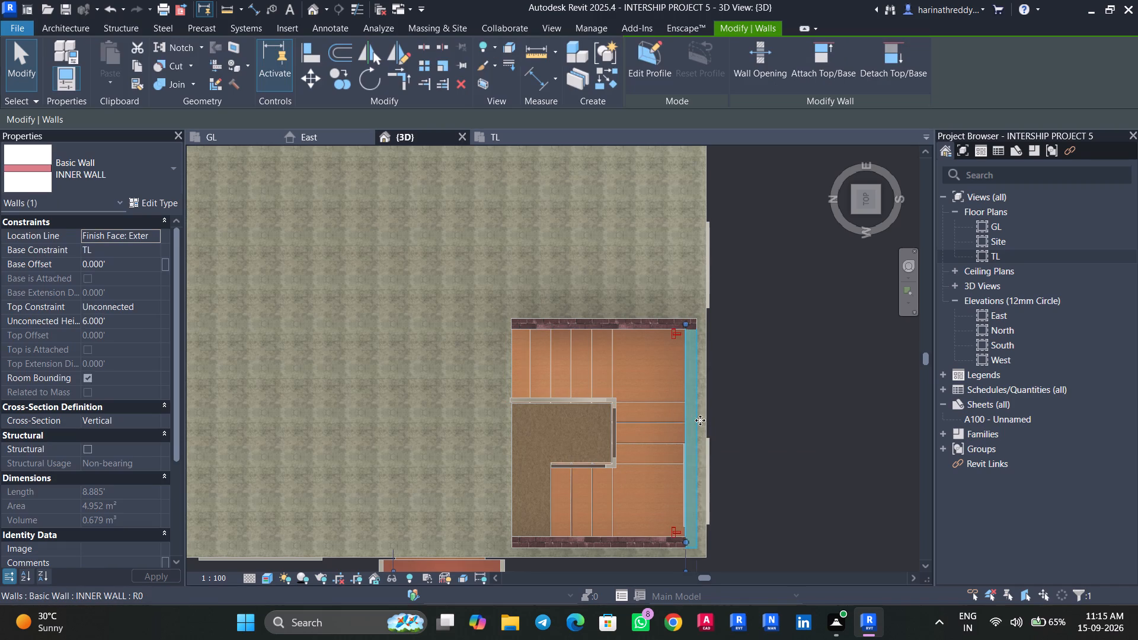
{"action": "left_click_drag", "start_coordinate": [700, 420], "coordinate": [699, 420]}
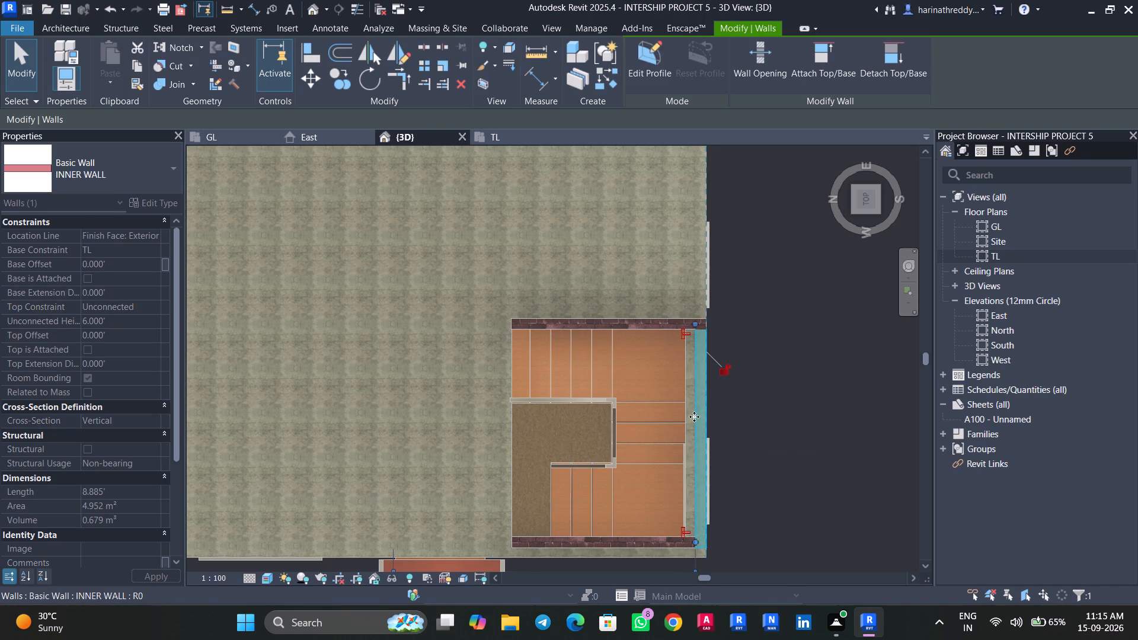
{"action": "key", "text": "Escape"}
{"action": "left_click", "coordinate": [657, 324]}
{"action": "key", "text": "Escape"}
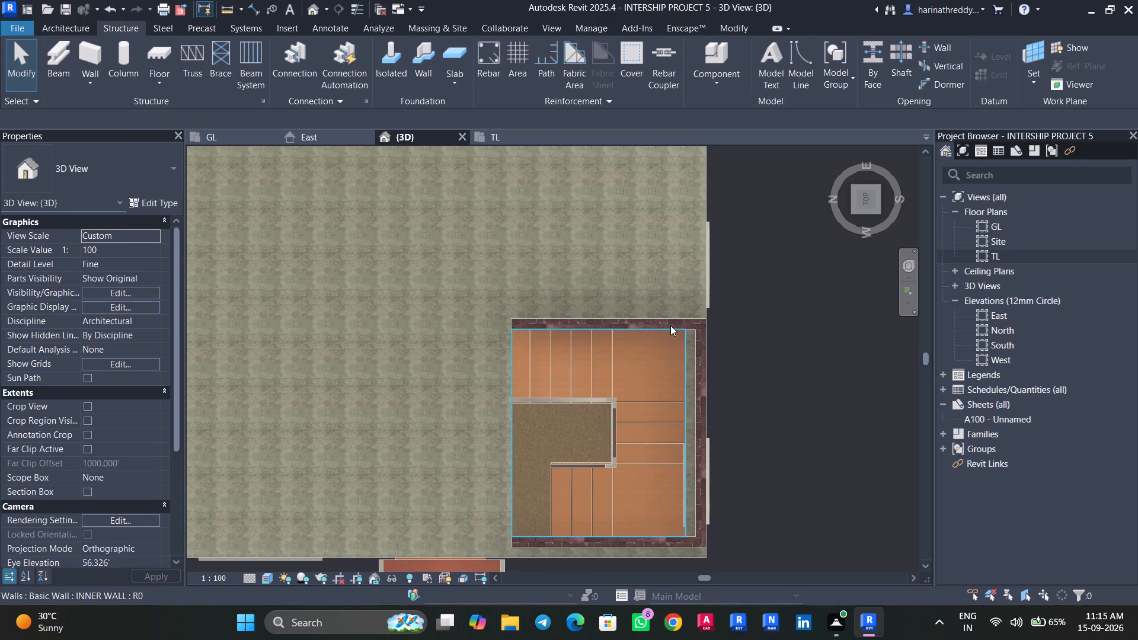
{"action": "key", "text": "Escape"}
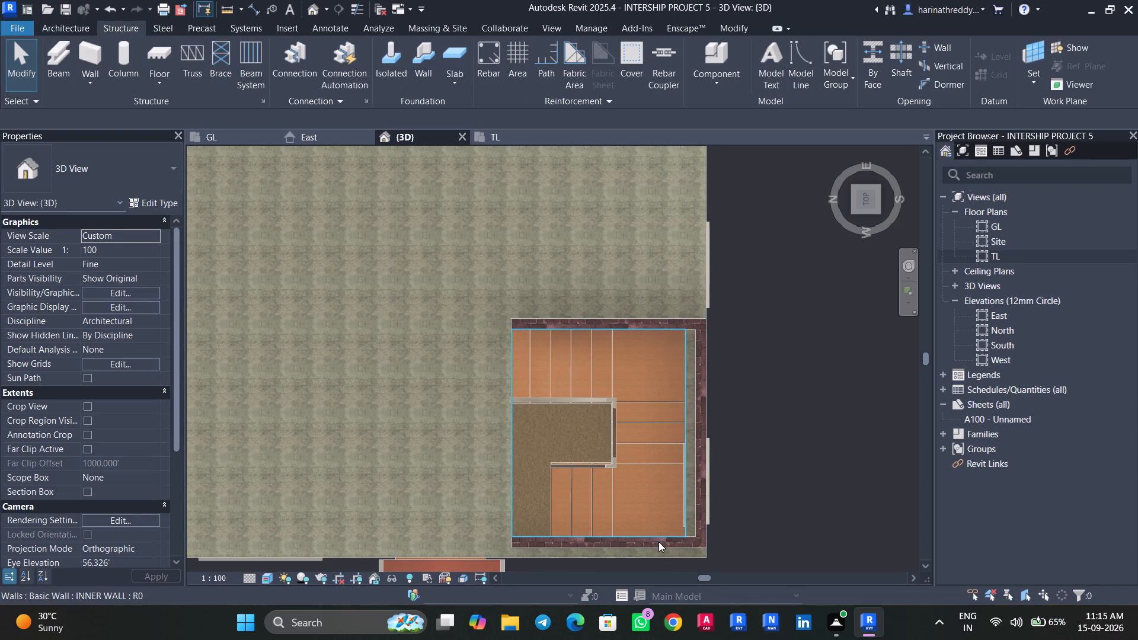
Move the stair enclosure's west wall outward so its outer face meets the roof slab's west edge.
{"action": "left_click", "coordinate": [666, 548]}
{"action": "left_click_drag", "start_coordinate": [667, 544], "coordinate": [668, 559]}
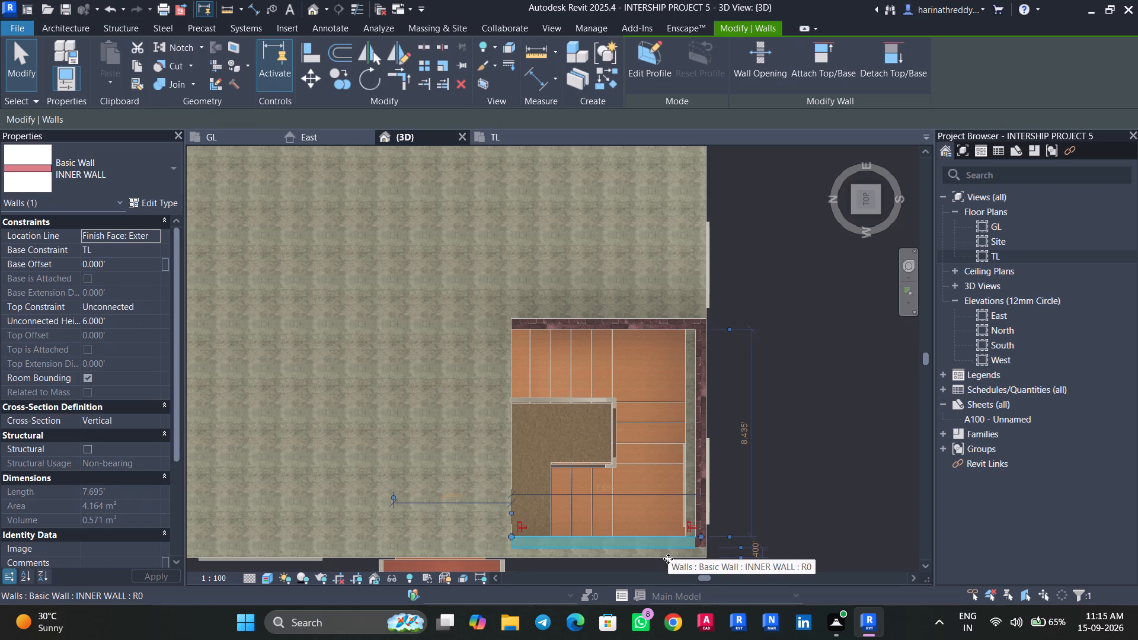
{"action": "left_click_drag", "start_coordinate": [668, 559], "coordinate": [669, 551]}
{"action": "key", "text": "Escape"}
{"action": "key", "text": "Escape"}
Extend the shaft opening's boundary to the inner faces of the enclosure's south and west walls, about 7.47 by 8.84 ft.
{"action": "left_click", "coordinate": [666, 537]}
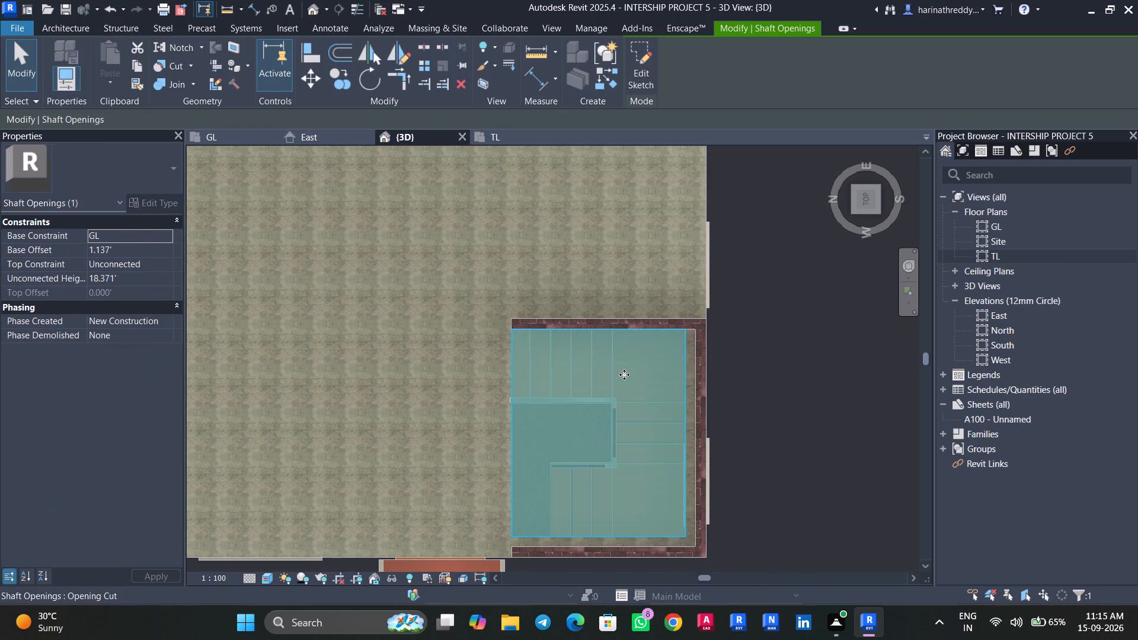
{"action": "left_click", "coordinate": [632, 80]}
{"action": "left_click", "coordinate": [684, 396]}
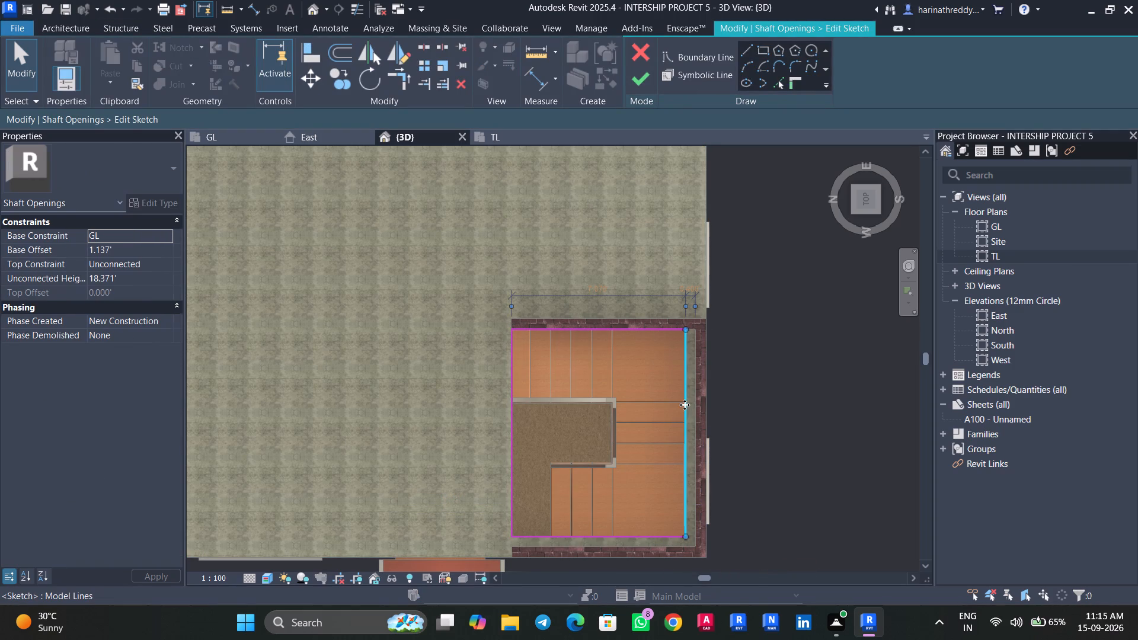
{"action": "left_click_drag", "start_coordinate": [685, 405], "coordinate": [696, 405]}
{"action": "left_click", "coordinate": [660, 535]}
{"action": "left_click_drag", "start_coordinate": [660, 536], "coordinate": [664, 545]}
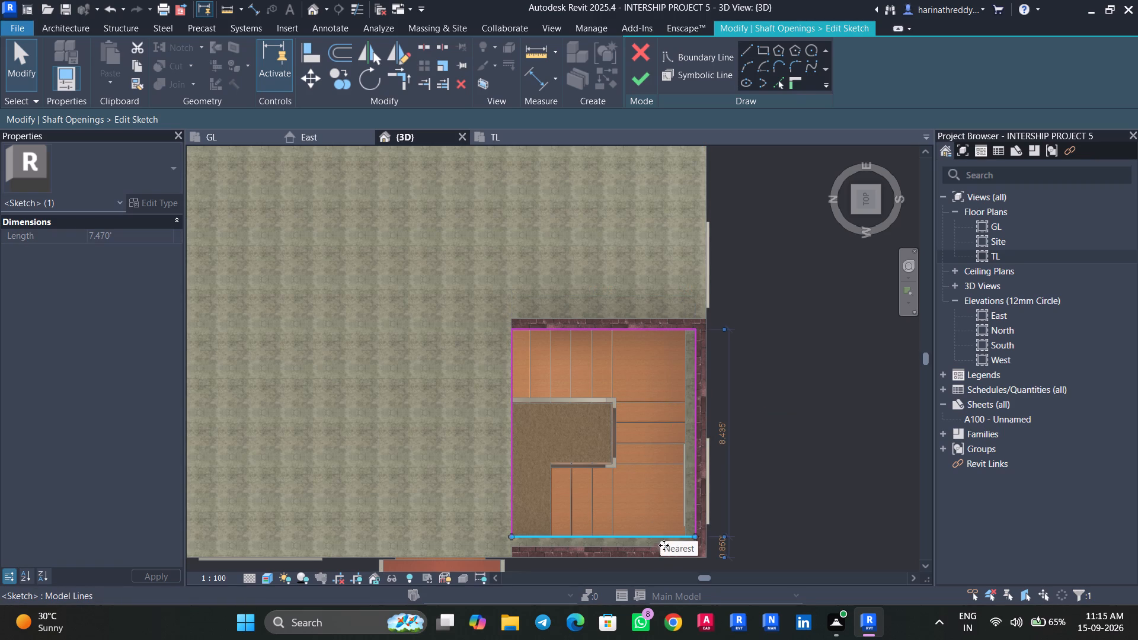
{"action": "left_click_drag", "start_coordinate": [664, 545], "coordinate": [661, 547]}
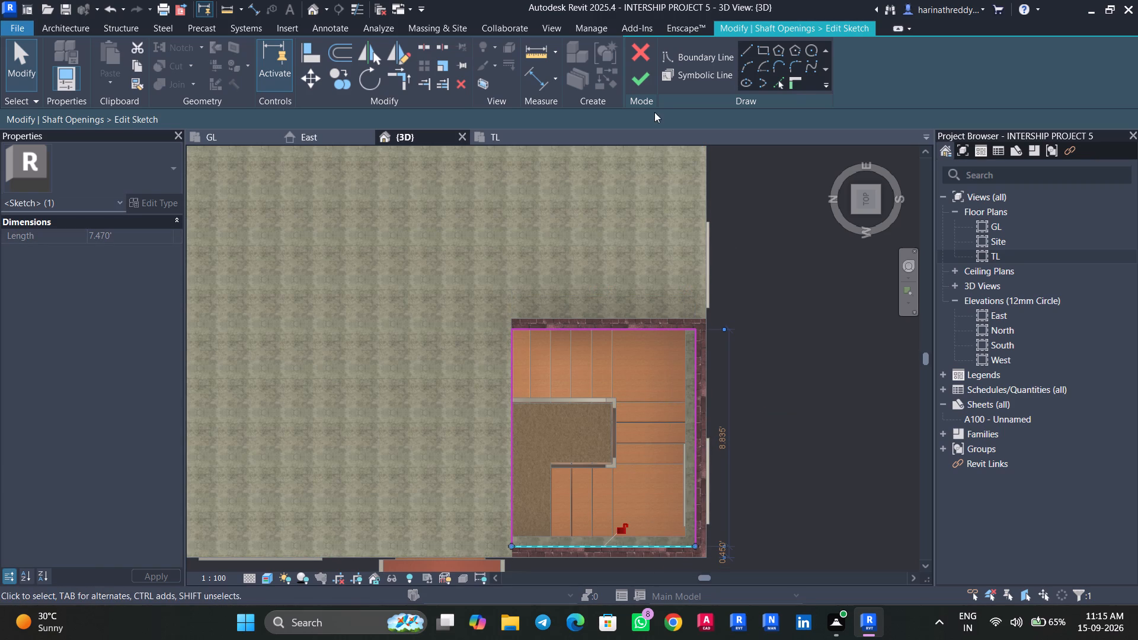
{"action": "left_click", "coordinate": [632, 85]}
{"action": "key", "text": "Escape"}
{"action": "key", "text": "Escape"}
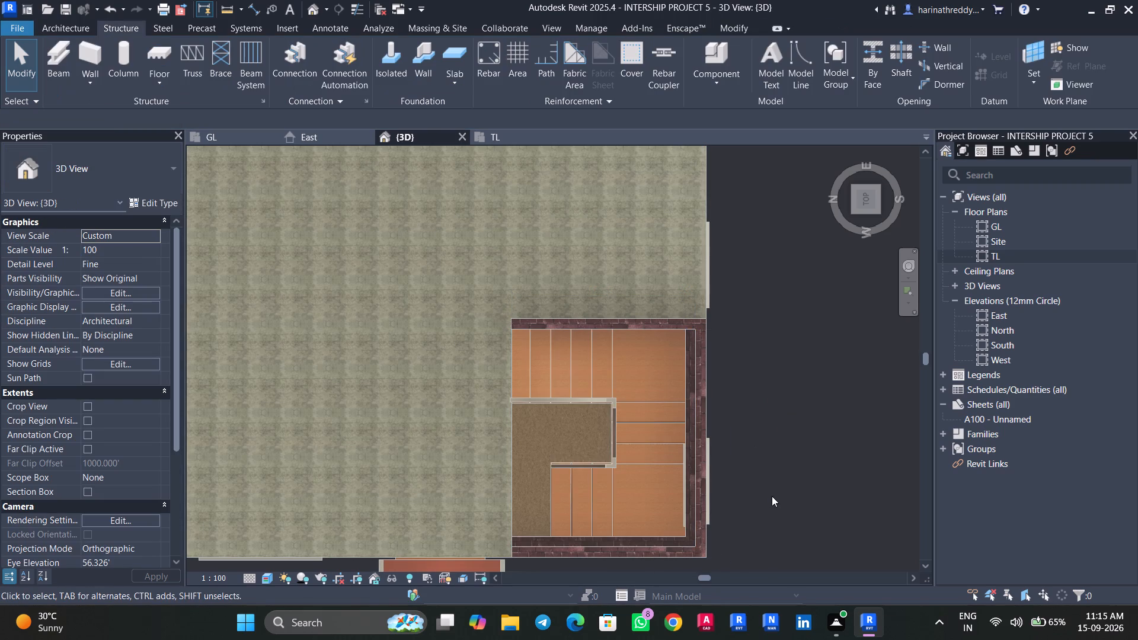
Examine the rooftop stair enclosure and the edited shaft opening in 3D from several angles.
{"action": "scroll", "coordinate": [772, 496], "scroll_direction": "down", "scroll_amount": 4}
{"action": "middle_click_drag", "start_coordinate": [761, 537], "coordinate": [856, 408], "text": "shift"}
{"action": "scroll", "coordinate": [856, 408], "scroll_direction": "up", "scroll_amount": 1}
{"action": "middle_click_drag", "start_coordinate": [829, 436], "coordinate": [761, 537]}
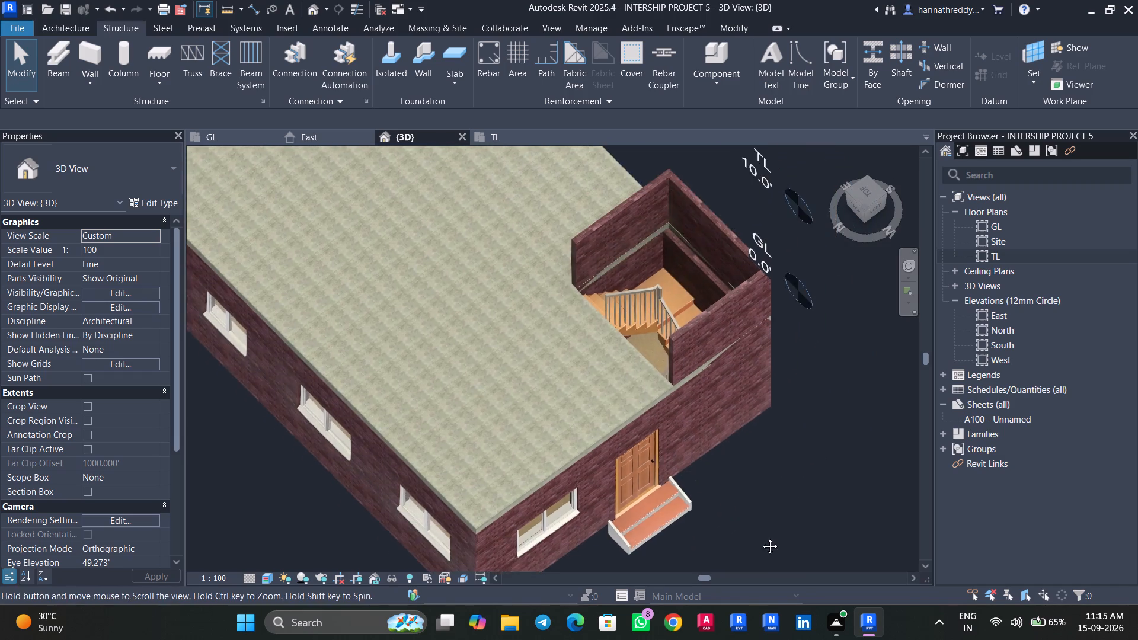
{"action": "middle_click_drag", "start_coordinate": [761, 537], "coordinate": [761, 538]}
{"action": "middle_click_drag", "start_coordinate": [760, 530], "coordinate": [803, 485], "text": "shift"}
{"action": "middle_click", "coordinate": [798, 408]}
{"action": "middle_click_drag", "start_coordinate": [798, 408], "coordinate": [784, 475]}
{"action": "scroll", "coordinate": [701, 313], "scroll_direction": "up", "scroll_amount": 2}
{"action": "scroll", "coordinate": [701, 313], "scroll_direction": "down", "scroll_amount": 1}
{"action": "scroll", "coordinate": [701, 313], "scroll_direction": "up", "scroll_amount": 12}
{"action": "scroll", "coordinate": [741, 277], "scroll_direction": "down", "scroll_amount": 1}
{"action": "scroll", "coordinate": [743, 274], "scroll_direction": "up", "scroll_amount": 1}
{"action": "scroll", "coordinate": [744, 271], "scroll_direction": "down", "scroll_amount": 1}
Align the shaft opening's south side with the inner face of the house's south outer wall below the roof.
{"action": "middle_click_drag", "start_coordinate": [749, 267], "coordinate": [621, 393]}
{"action": "middle_click_drag", "start_coordinate": [664, 389], "coordinate": [586, 462], "text": "shift"}
{"action": "middle_click_drag", "start_coordinate": [723, 412], "coordinate": [701, 18]}
{"action": "left_click", "coordinate": [728, 247]}
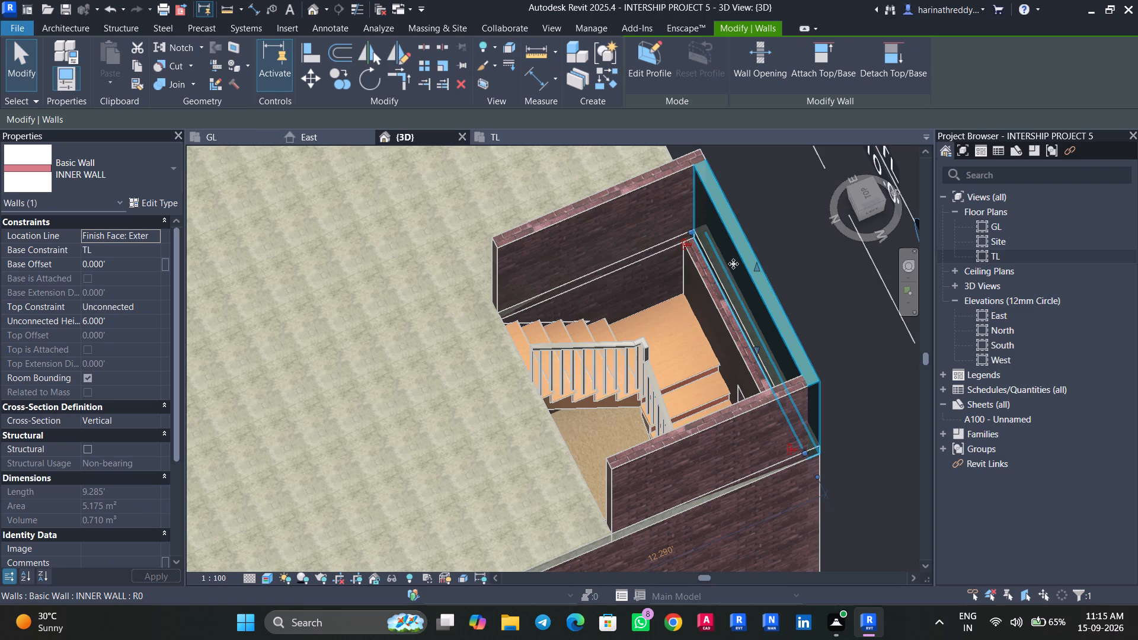
{"action": "type", "text": "AL"}
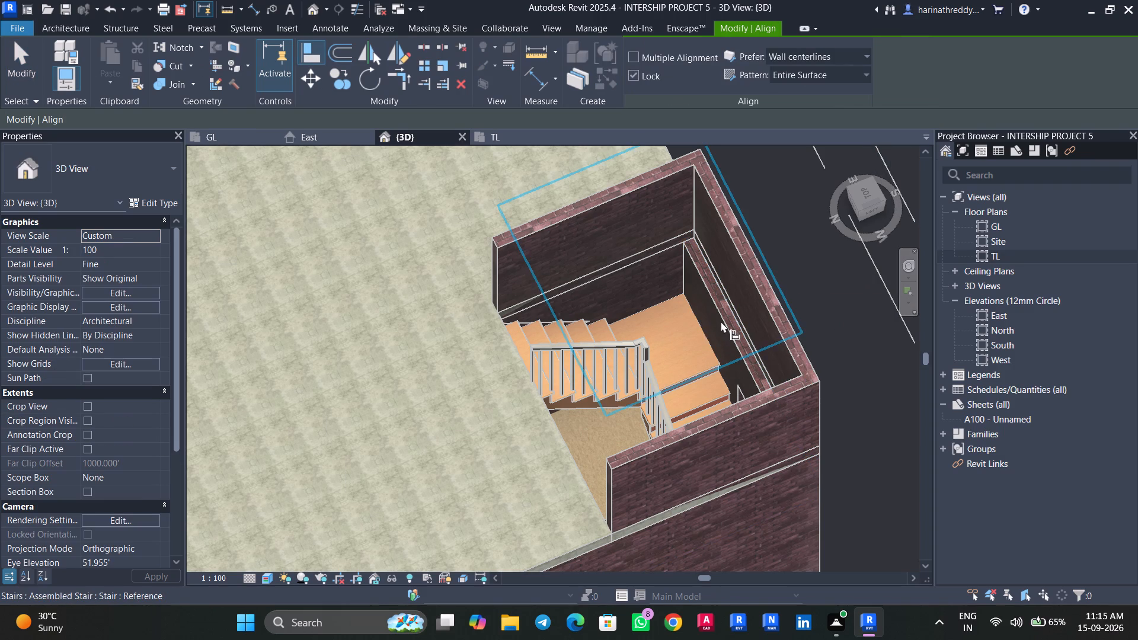
{"action": "scroll", "coordinate": [721, 321], "scroll_direction": "up", "scroll_amount": 4}
{"action": "key", "text": "Tab"}
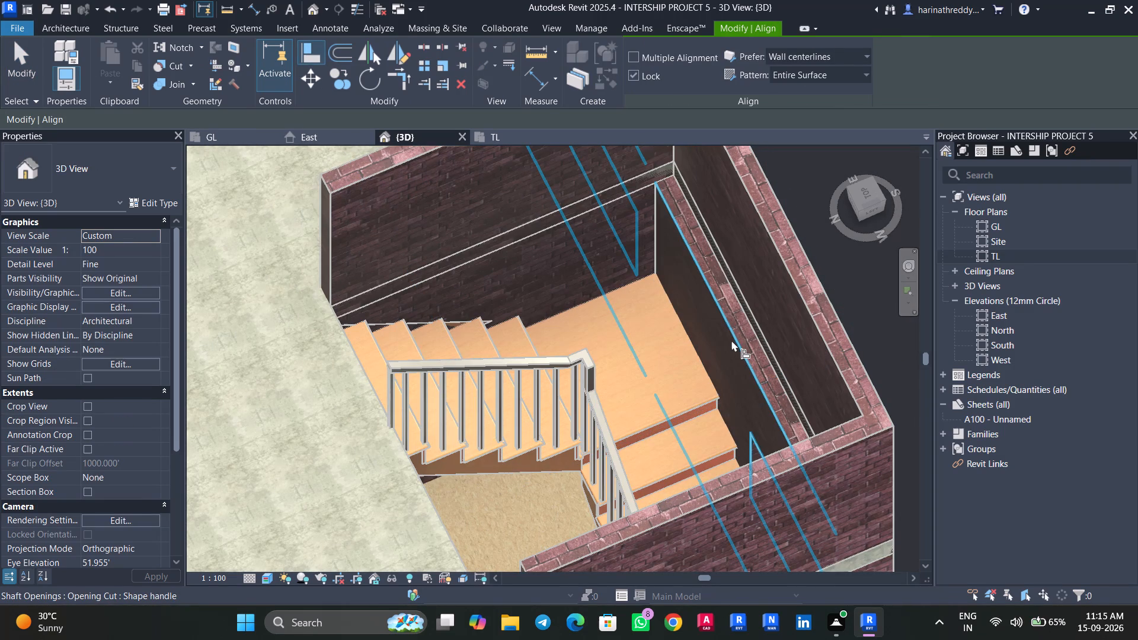
{"action": "left_click", "coordinate": [731, 340]}
{"action": "left_click", "coordinate": [773, 307]}
{"action": "key", "text": "Escape"}
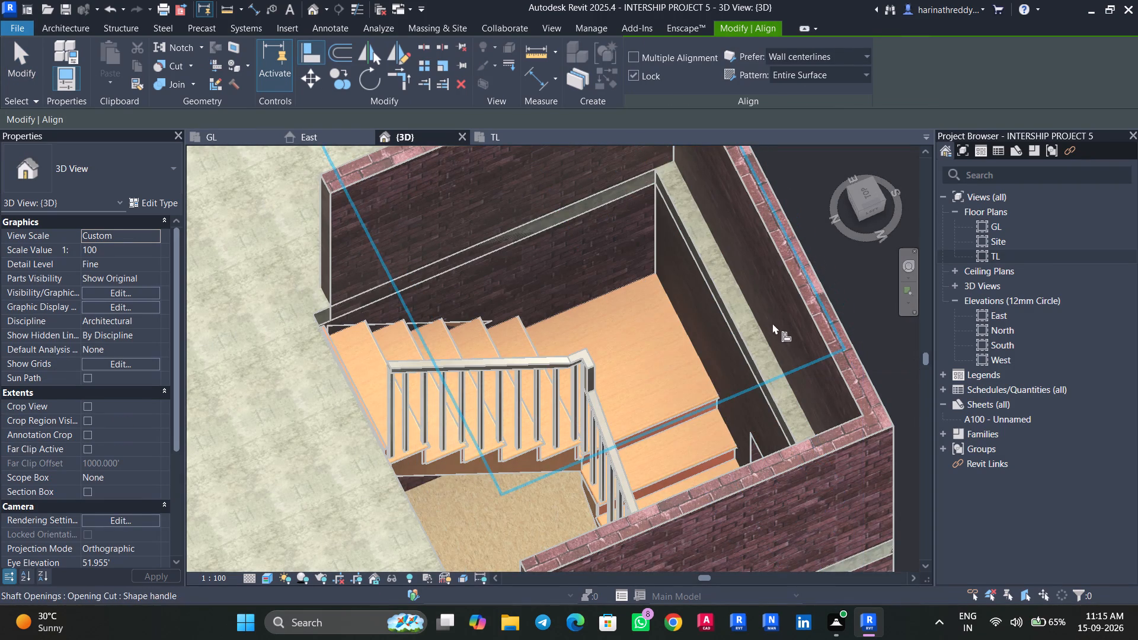
{"action": "key", "text": "Escape"}
{"action": "key", "text": "Escape"}
{"action": "scroll", "coordinate": [830, 318], "scroll_direction": "down", "scroll_amount": 5}
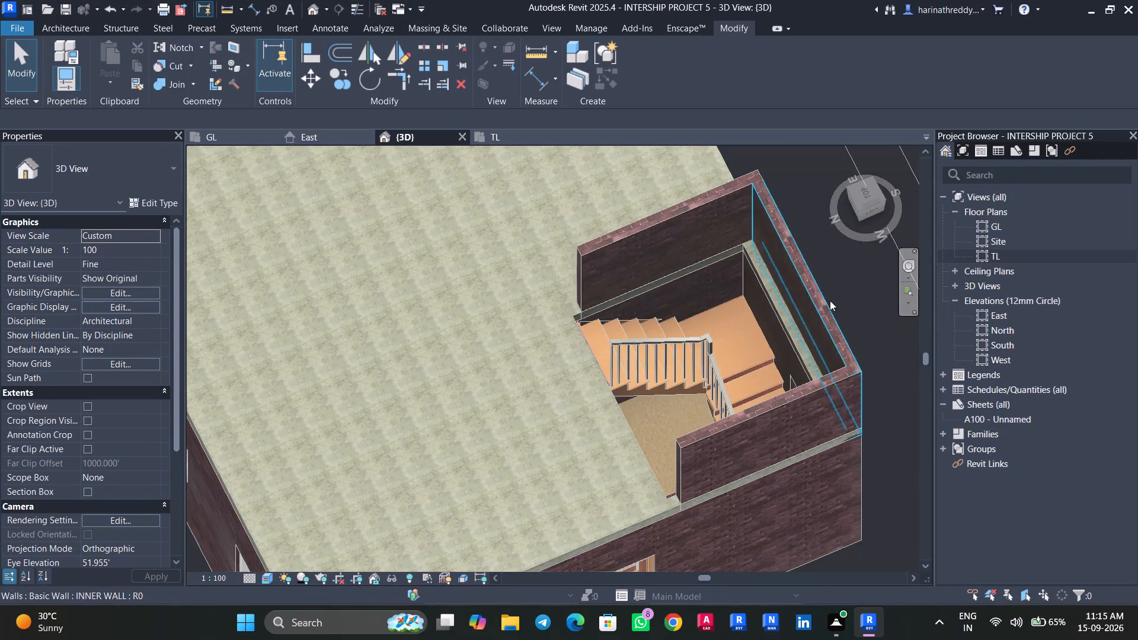
{"action": "left_click", "coordinate": [825, 303]}
{"action": "key", "text": "Escape"}
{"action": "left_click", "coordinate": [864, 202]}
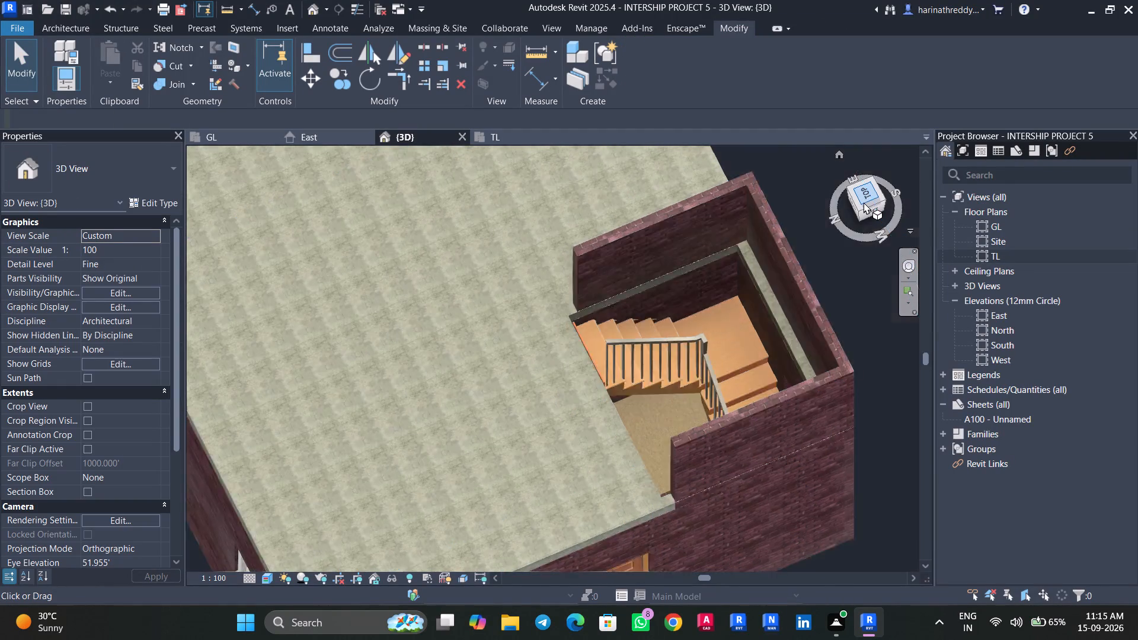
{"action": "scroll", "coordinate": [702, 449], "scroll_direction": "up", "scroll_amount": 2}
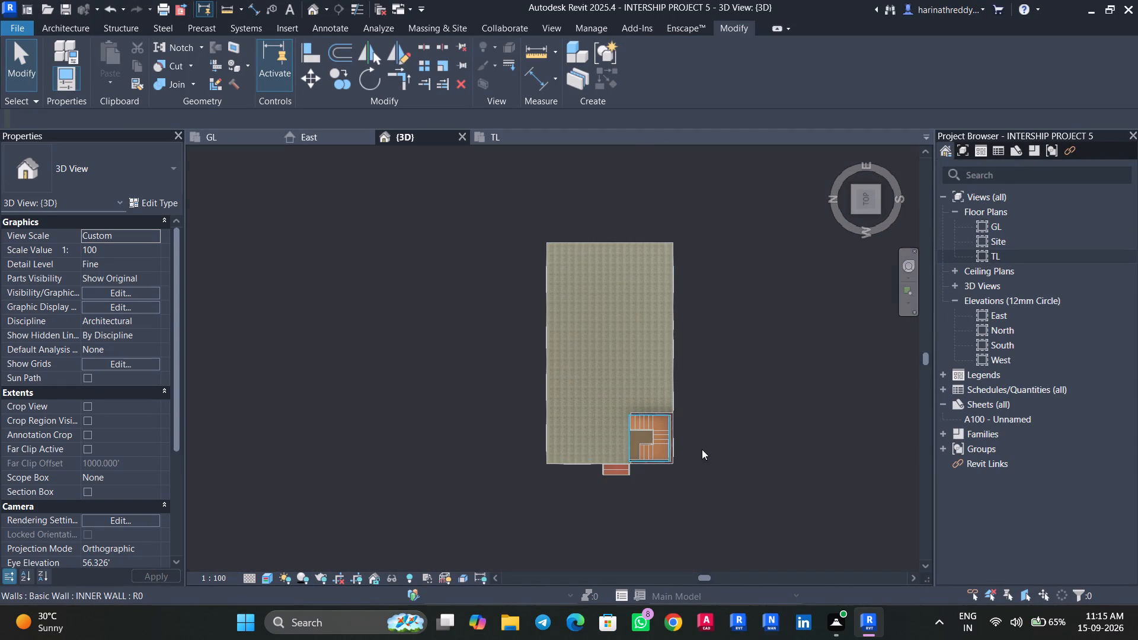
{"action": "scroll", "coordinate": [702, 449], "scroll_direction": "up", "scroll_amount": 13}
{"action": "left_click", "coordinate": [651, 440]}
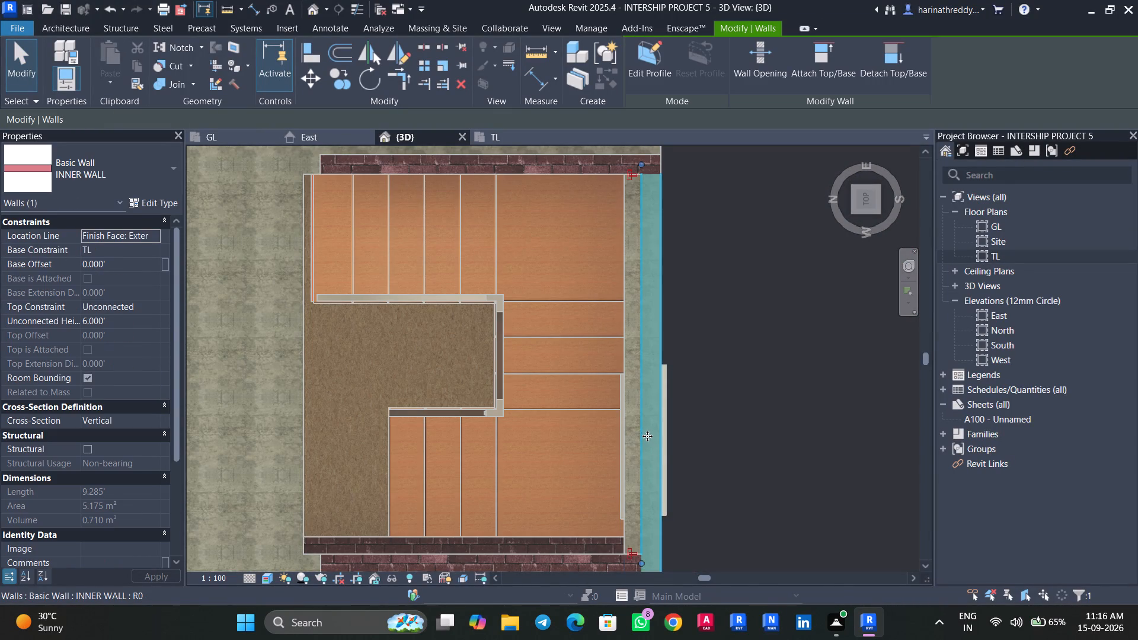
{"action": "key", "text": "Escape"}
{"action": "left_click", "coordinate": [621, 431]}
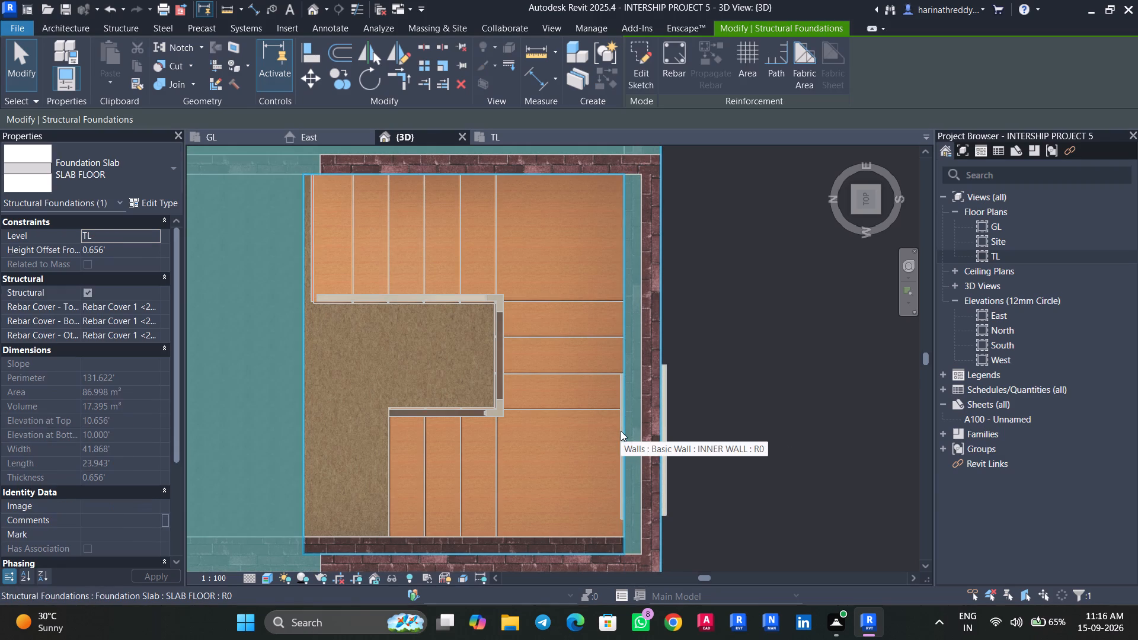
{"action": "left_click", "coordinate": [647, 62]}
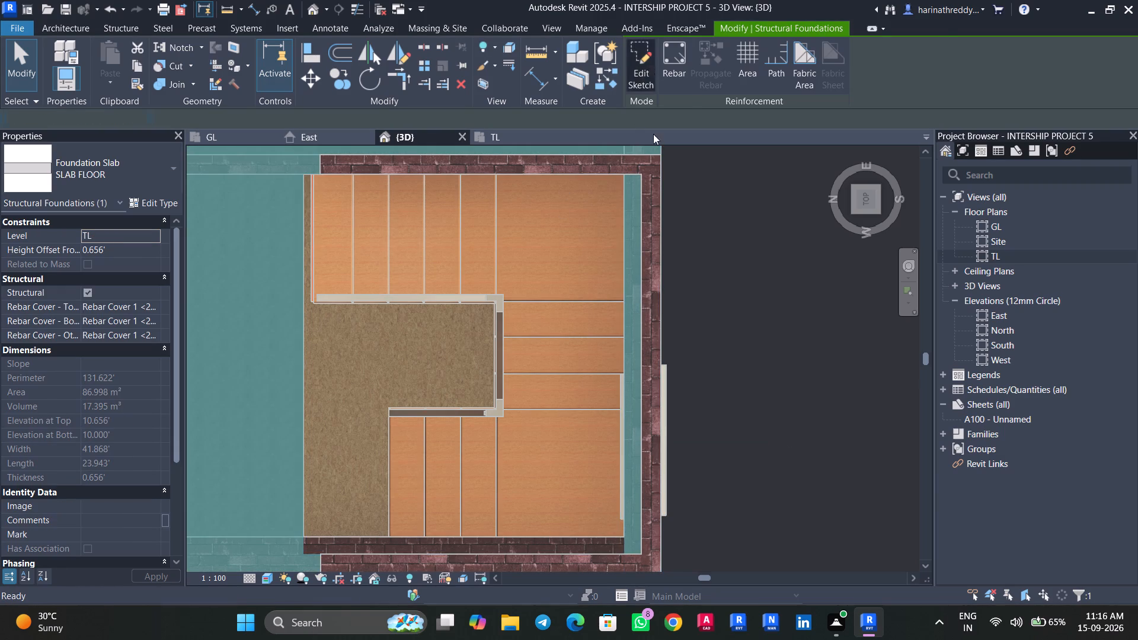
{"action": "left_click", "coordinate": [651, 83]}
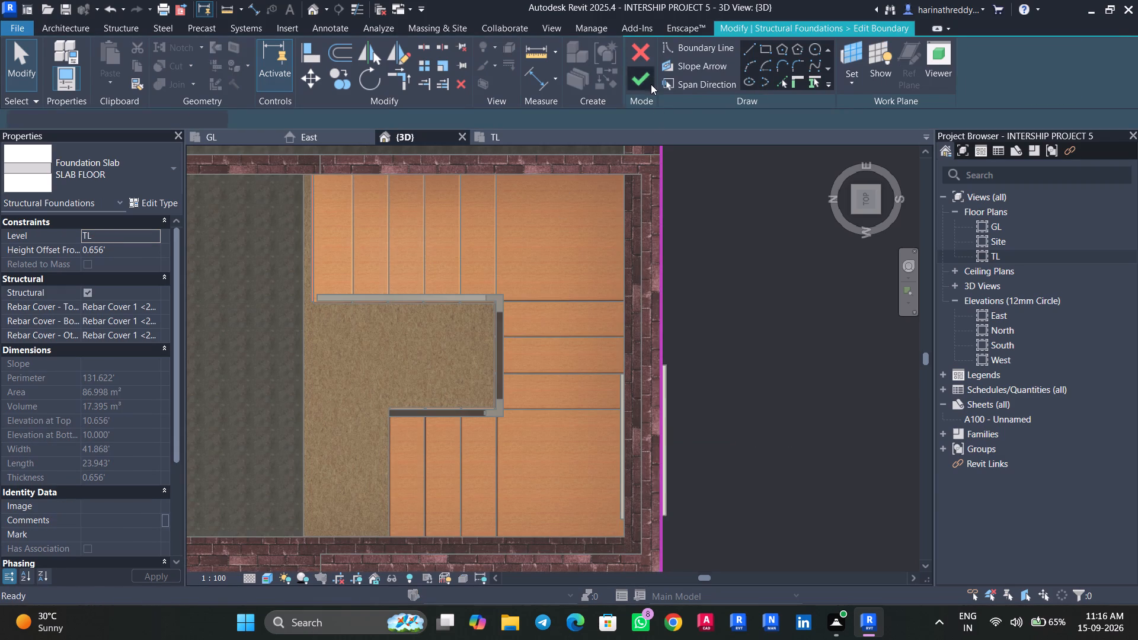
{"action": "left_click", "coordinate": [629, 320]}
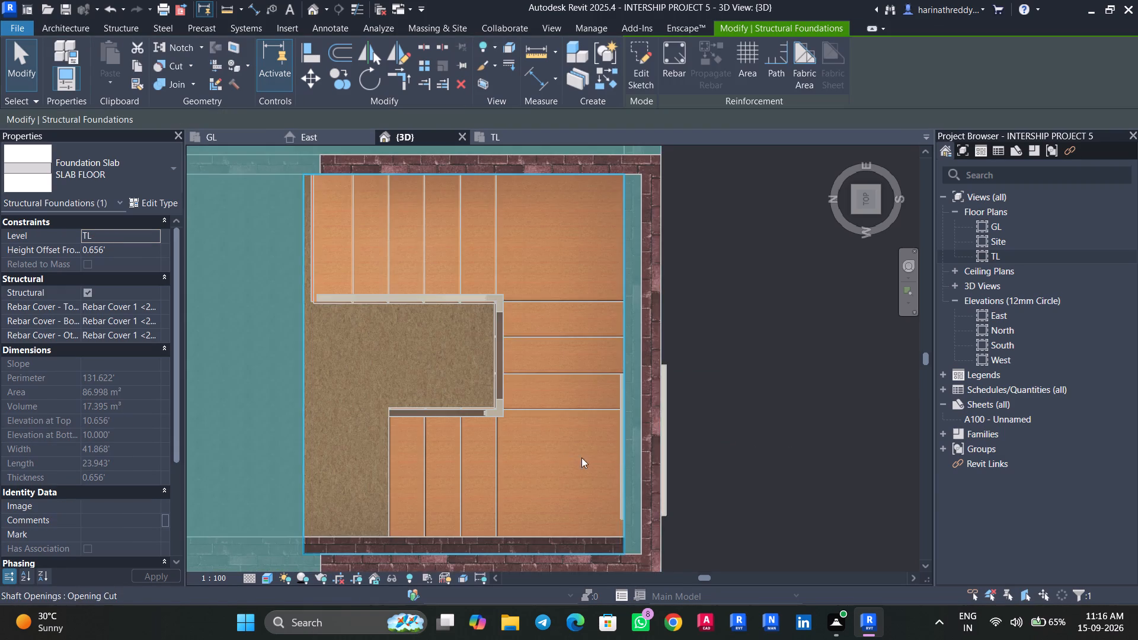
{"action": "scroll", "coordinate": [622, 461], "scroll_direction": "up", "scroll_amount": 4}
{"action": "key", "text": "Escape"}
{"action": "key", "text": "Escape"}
Move the stair enclosure's south wall inward so its inner face meets the shaft opening's south edge.
{"action": "left_click", "coordinate": [670, 433]}
{"action": "left_click_drag", "start_coordinate": [670, 427], "coordinate": [667, 427]}
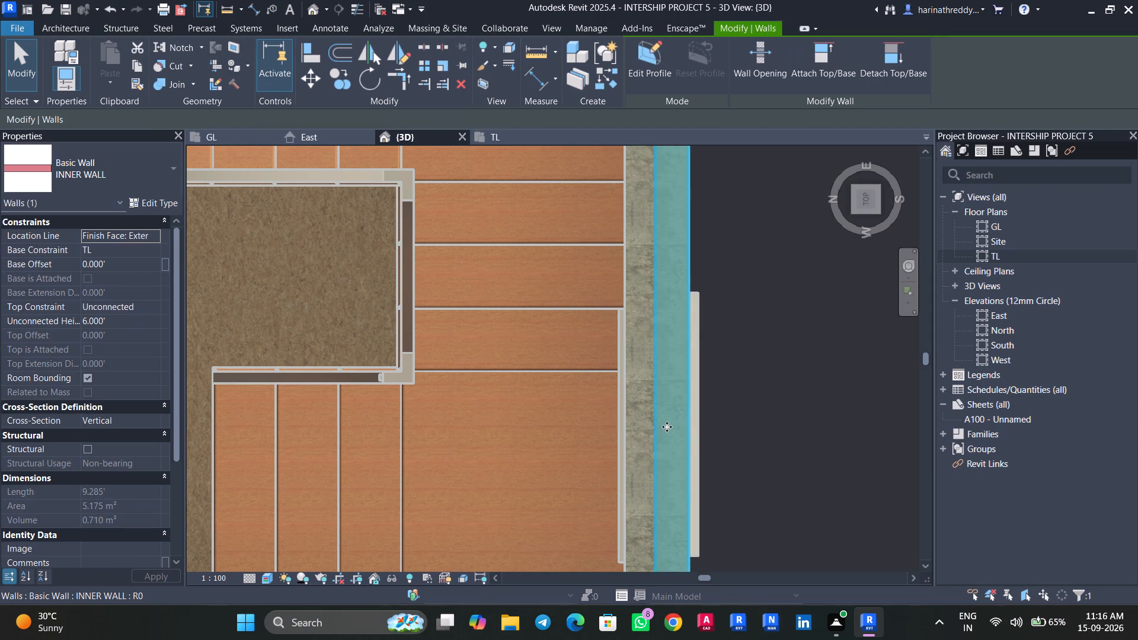
{"action": "left_click_drag", "start_coordinate": [667, 427], "coordinate": [637, 427]}
{"action": "key", "text": "Escape"}
{"action": "key", "text": "Escape"}
{"action": "scroll", "coordinate": [753, 452], "scroll_direction": "down", "scroll_amount": 10}
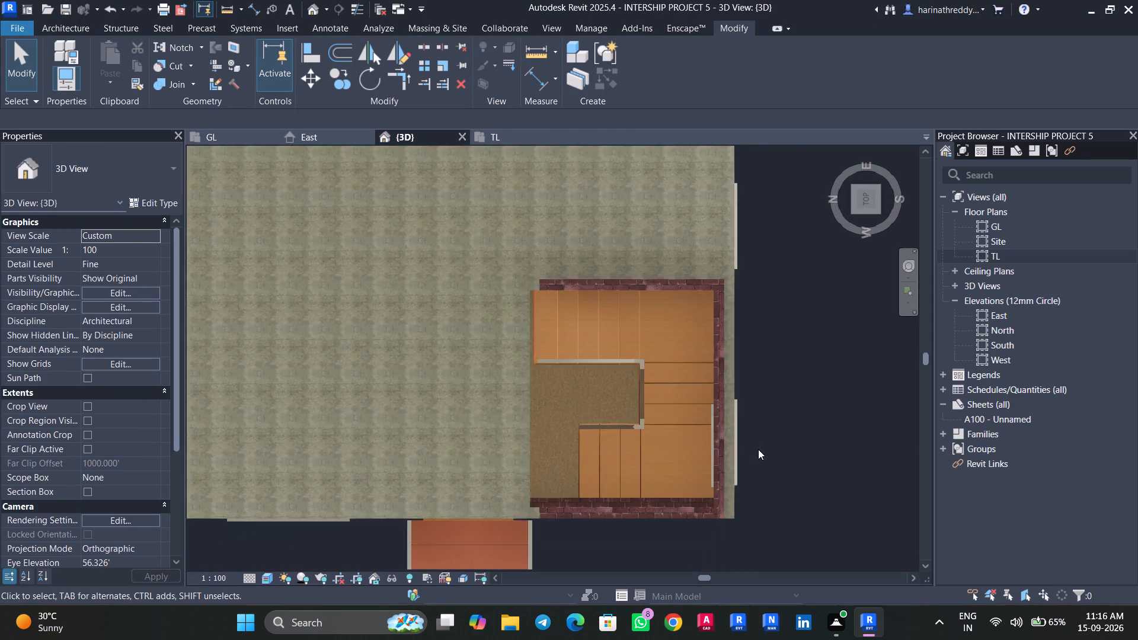
{"action": "scroll", "coordinate": [758, 449], "scroll_direction": "down", "scroll_amount": 2}
{"action": "middle_click_drag", "start_coordinate": [800, 500], "coordinate": [769, 345], "text": "shift"}
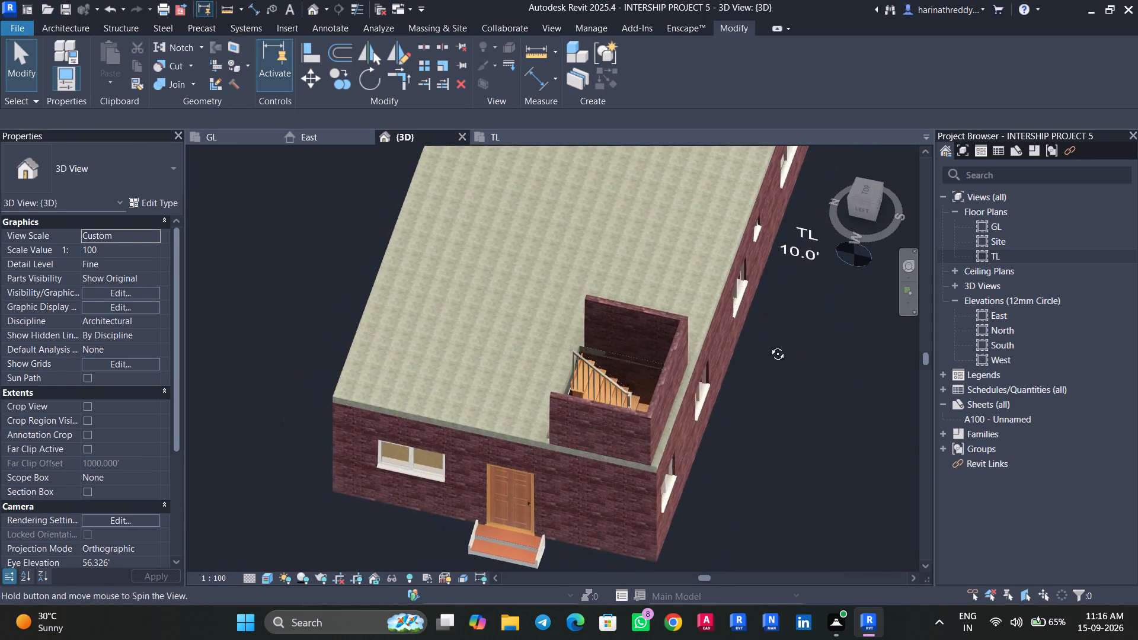
Raise the base of the stair enclosure's west wall to the roof slab's top surface, a base offset of about 0.656 ft.
{"action": "middle_click_drag", "start_coordinate": [769, 345], "coordinate": [774, 348], "text": "shift"}
{"action": "middle_click_drag", "start_coordinate": [704, 552], "coordinate": [755, 485], "text": "shift"}
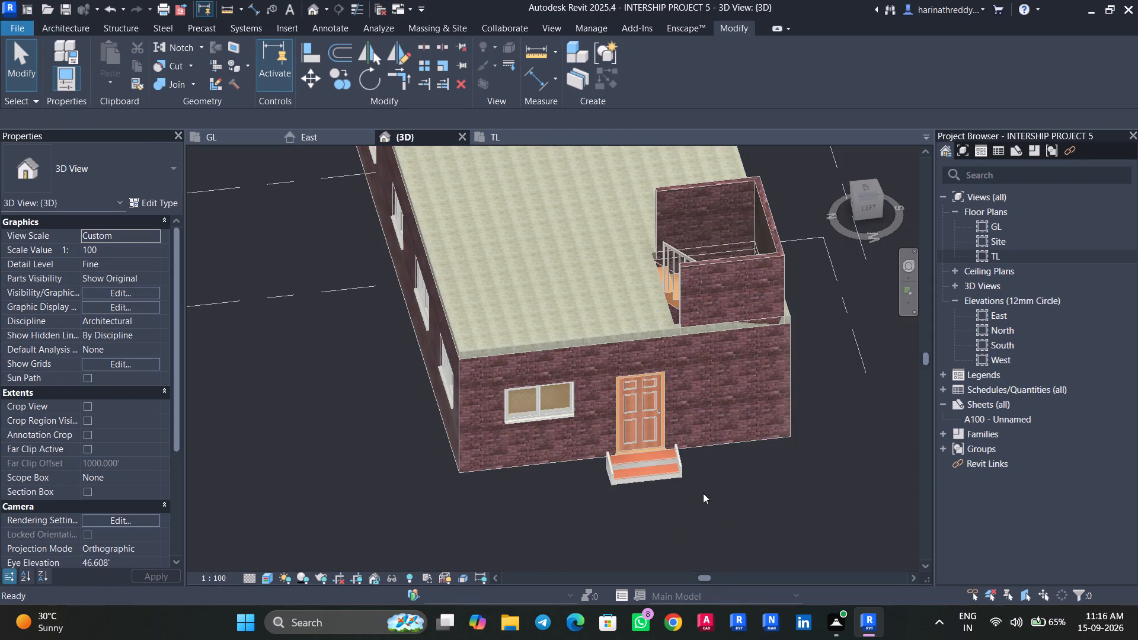
{"action": "left_click", "coordinate": [760, 291]}
{"action": "left_click", "coordinate": [866, 199]}
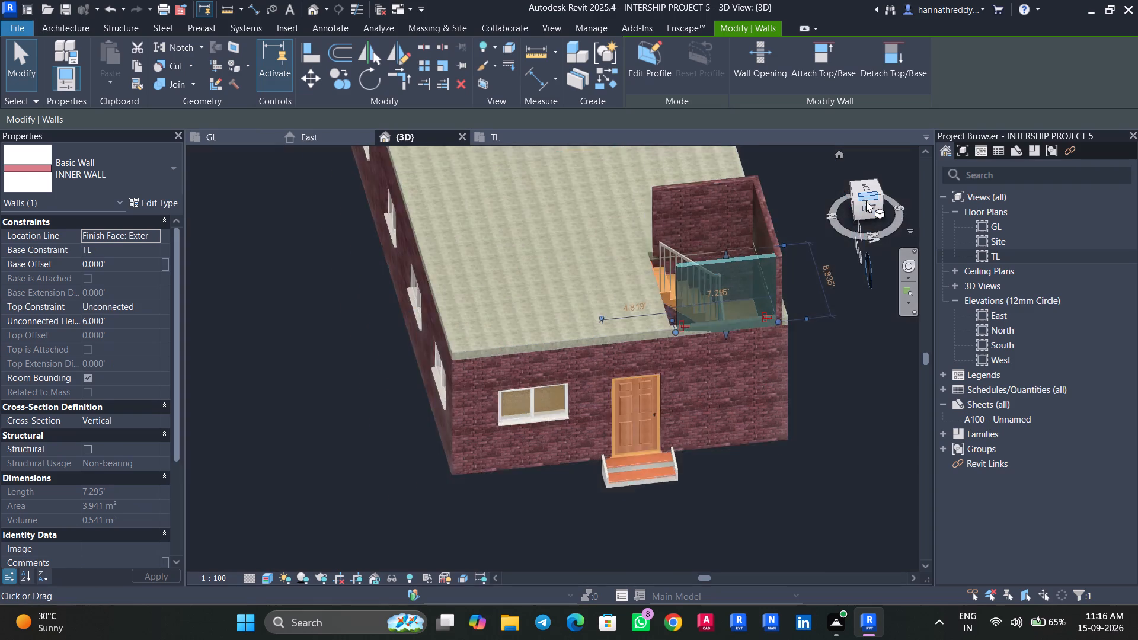
{"action": "left_click", "coordinate": [867, 210]}
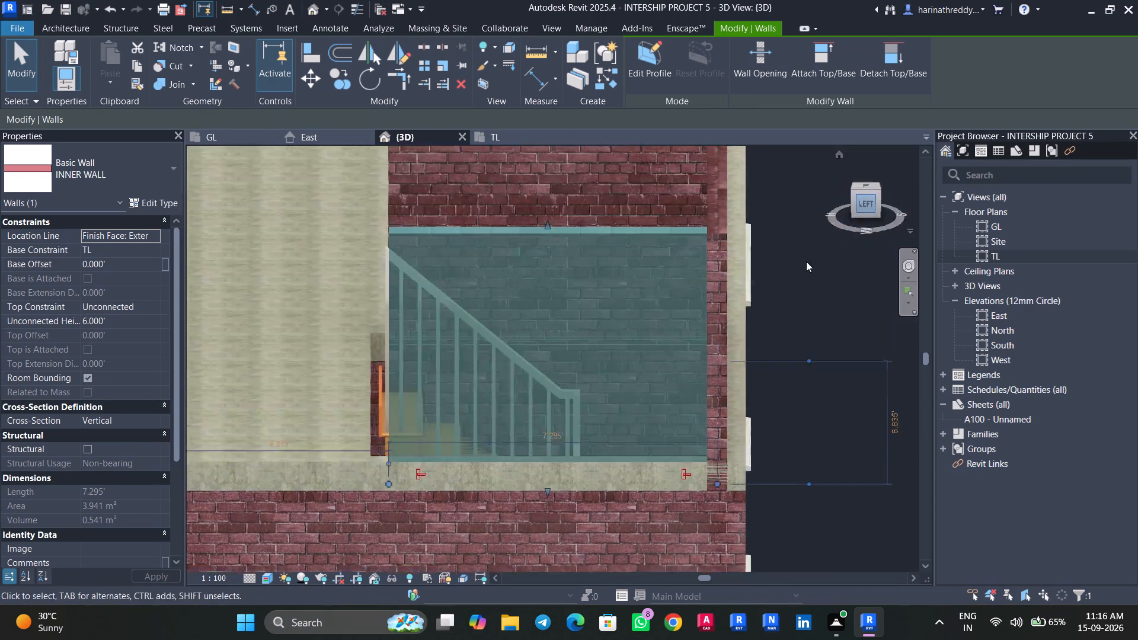
{"action": "left_click_drag", "start_coordinate": [550, 496], "coordinate": [552, 468]}
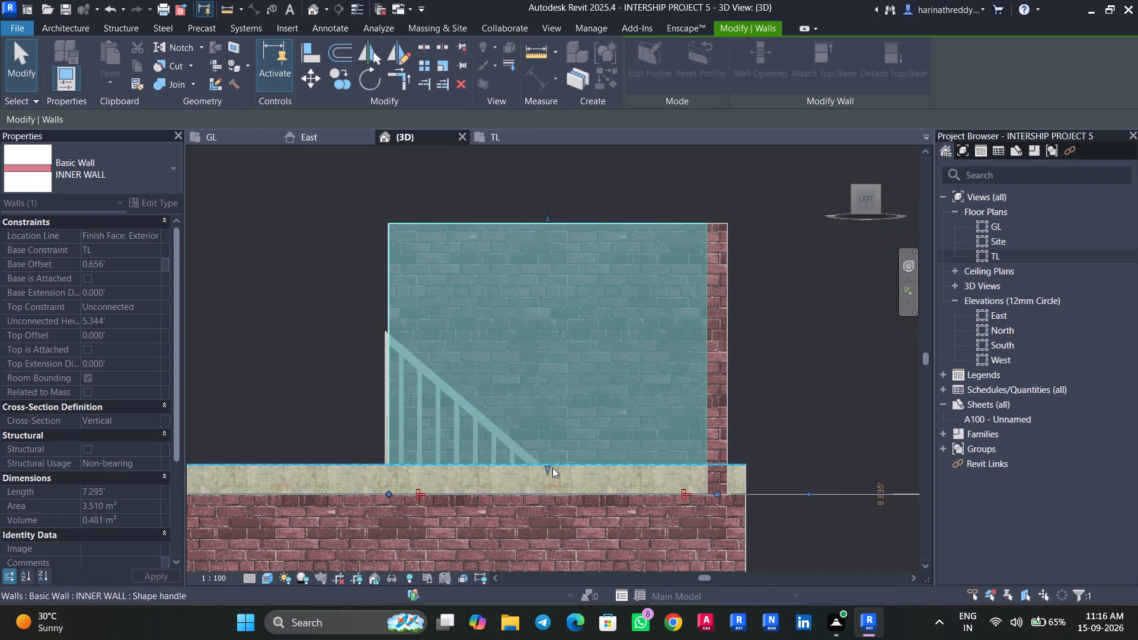
{"action": "left_click", "coordinate": [794, 390]}
Raise the base of the stair enclosure's south wall to the roof slab's top surface, a base offset of about 0.656 ft.
{"action": "middle_click_drag", "start_coordinate": [812, 376], "coordinate": [651, 428], "text": "shift"}
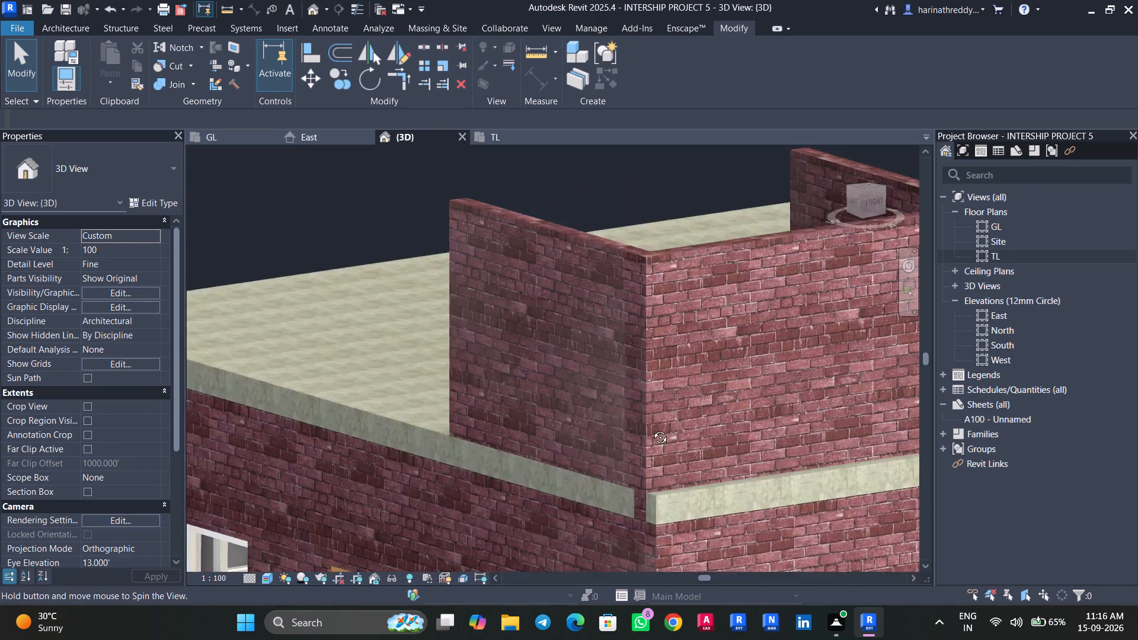
{"action": "middle_click_drag", "start_coordinate": [651, 428], "coordinate": [585, 442], "text": "shift"}
{"action": "left_click", "coordinate": [658, 432]}
{"action": "middle_click_drag", "start_coordinate": [717, 445], "coordinate": [640, 370]}
{"action": "left_click_drag", "start_coordinate": [658, 466], "coordinate": [658, 465]}
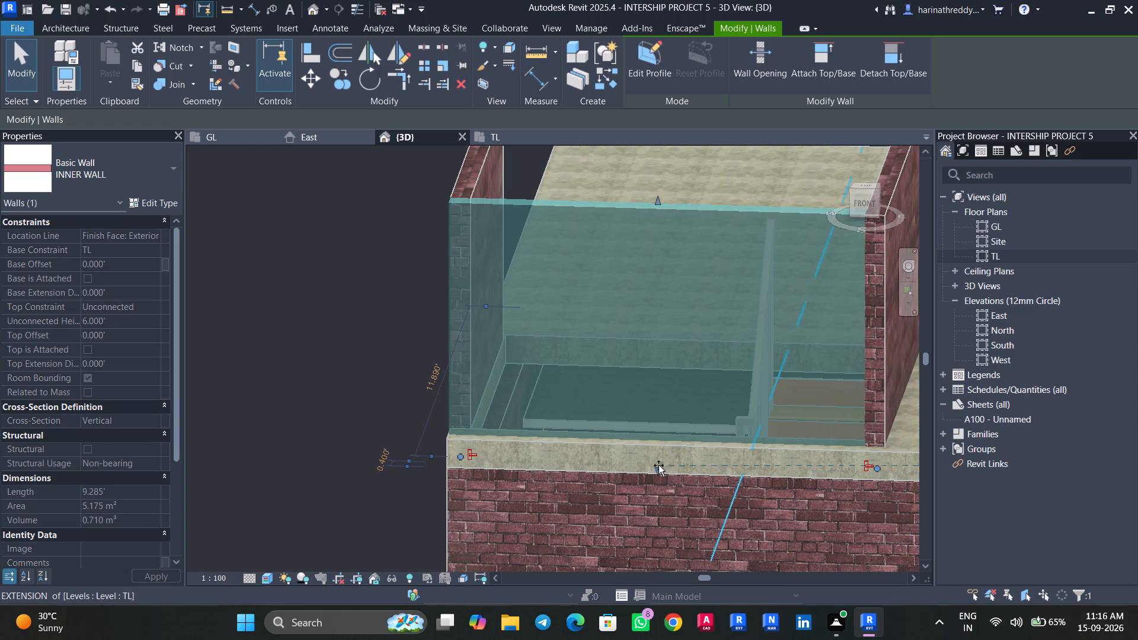
{"action": "left_click_drag", "start_coordinate": [658, 465], "coordinate": [664, 439]}
{"action": "middle_click_drag", "start_coordinate": [765, 478], "coordinate": [725, 482], "text": "shift"}
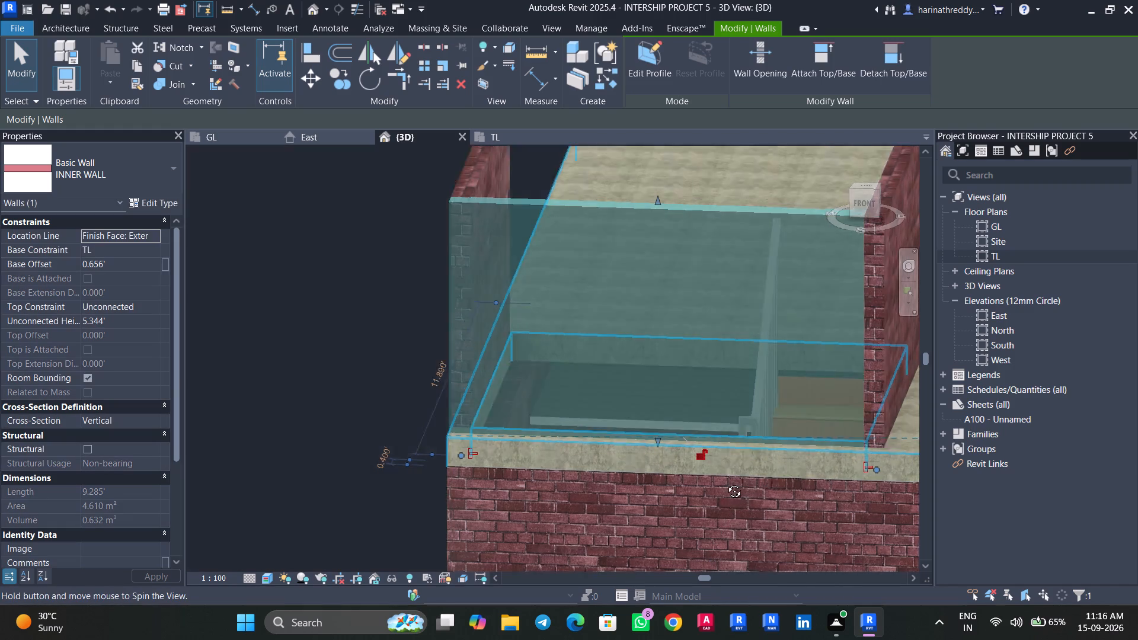
{"action": "middle_click_drag", "start_coordinate": [725, 482], "coordinate": [644, 457], "text": "shift"}
{"action": "key", "text": "Escape"}
Raise the base of the stair enclosure's east wall to the roof slab's top surface.
{"action": "middle_click_drag", "start_coordinate": [853, 427], "coordinate": [533, 428]}
{"action": "left_click", "coordinate": [532, 427]}
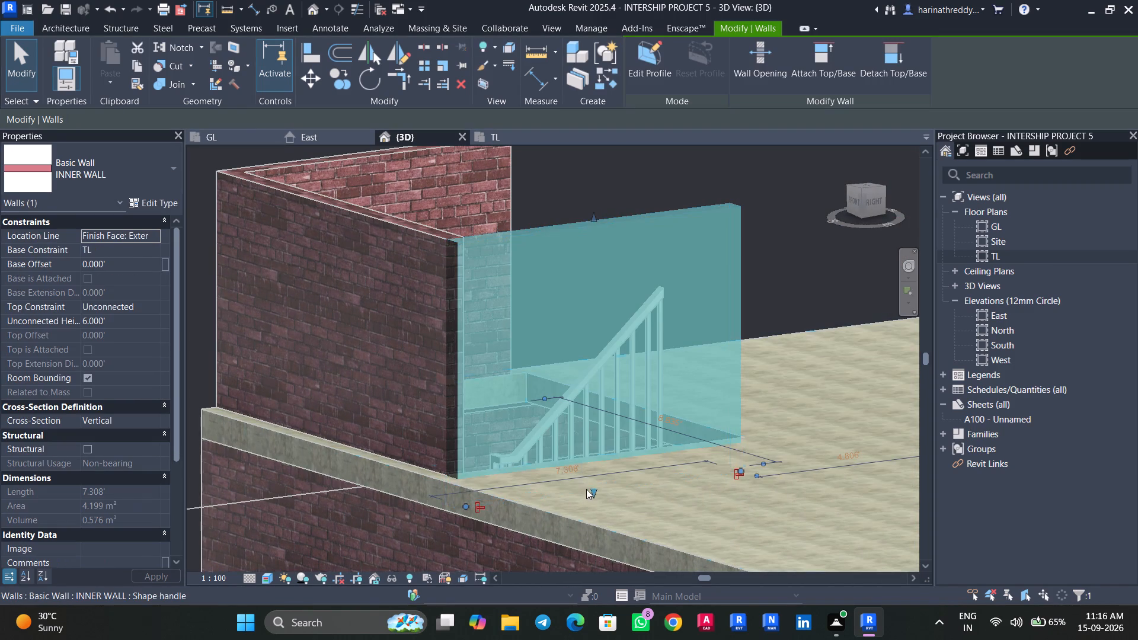
{"action": "left_click_drag", "start_coordinate": [596, 492], "coordinate": [594, 463]}
{"action": "key", "text": "Escape"}
{"action": "key", "text": "Escape"}
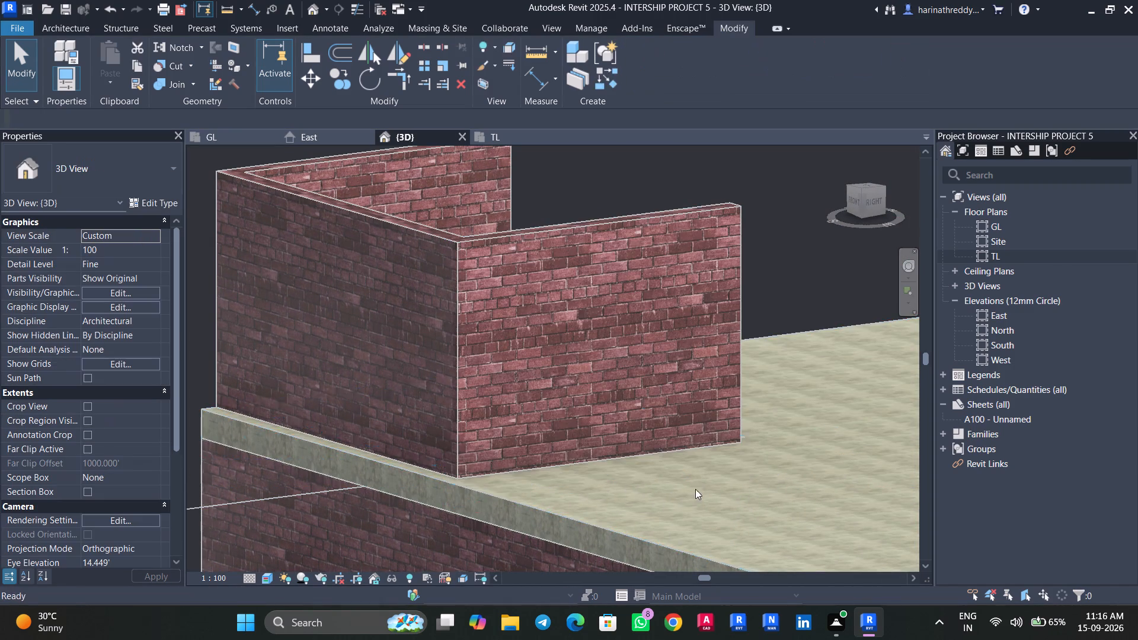
On the TL floor plan, draw an INNER WALL about 9.51 ft long closing the stair enclosure's north side between the east and west walls.
{"action": "scroll", "coordinate": [724, 479], "scroll_direction": "down", "scroll_amount": 3}
{"action": "middle_click_drag", "start_coordinate": [506, 473], "coordinate": [807, 606], "text": "shift"}
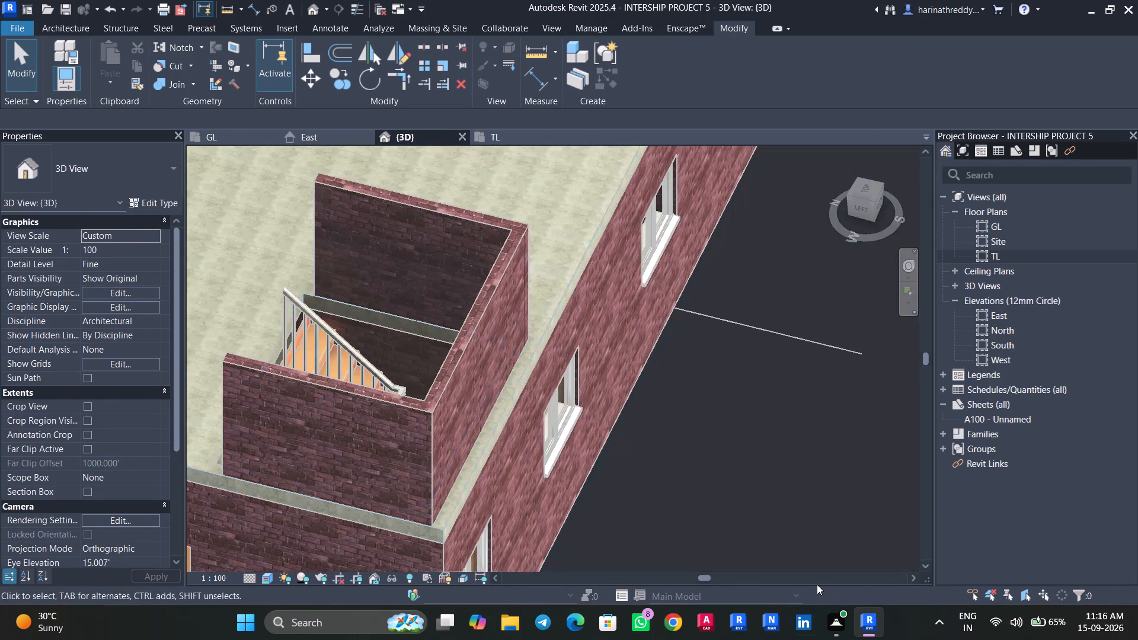
{"action": "scroll", "coordinate": [817, 584], "scroll_direction": "down", "scroll_amount": 10}
{"action": "scroll", "coordinate": [767, 490], "scroll_direction": "down", "scroll_amount": 5}
{"action": "middle_click_drag", "start_coordinate": [747, 585], "coordinate": [793, 566], "text": "shift"}
{"action": "double_click", "coordinate": [992, 256]}
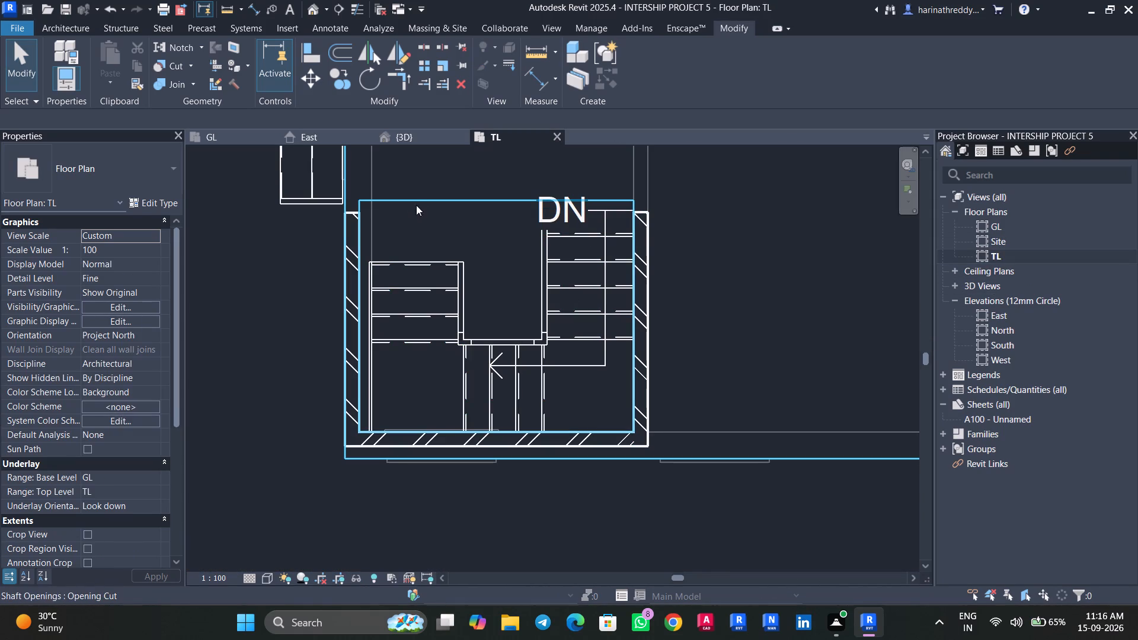
{"action": "key", "text": "w"}
{"action": "key", "text": "a"}
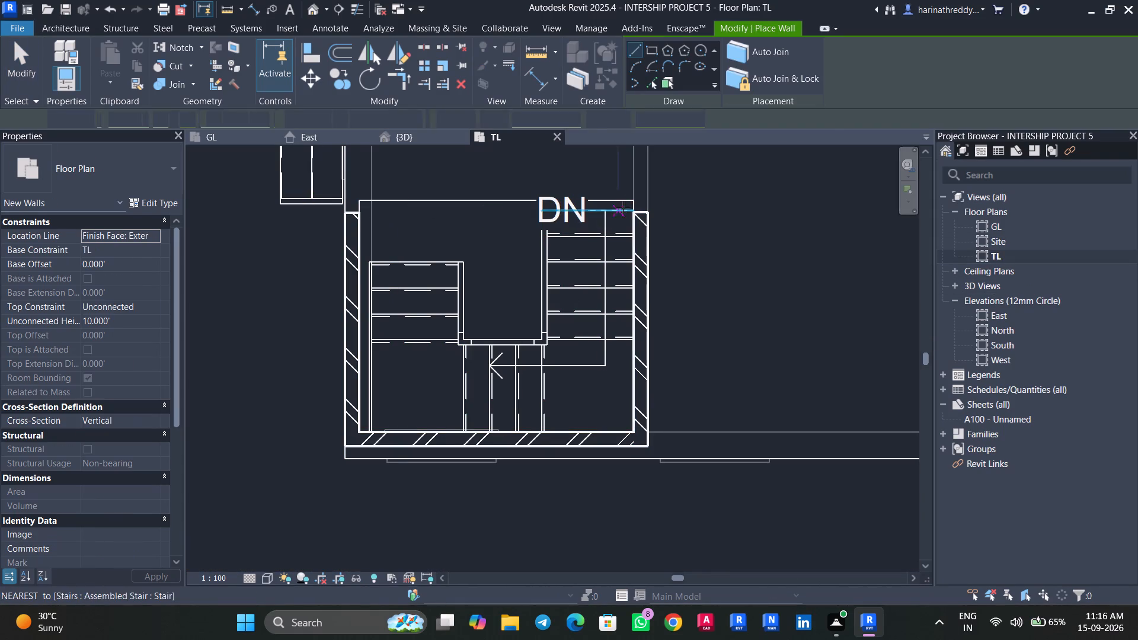
{"action": "left_click", "coordinate": [645, 210]}
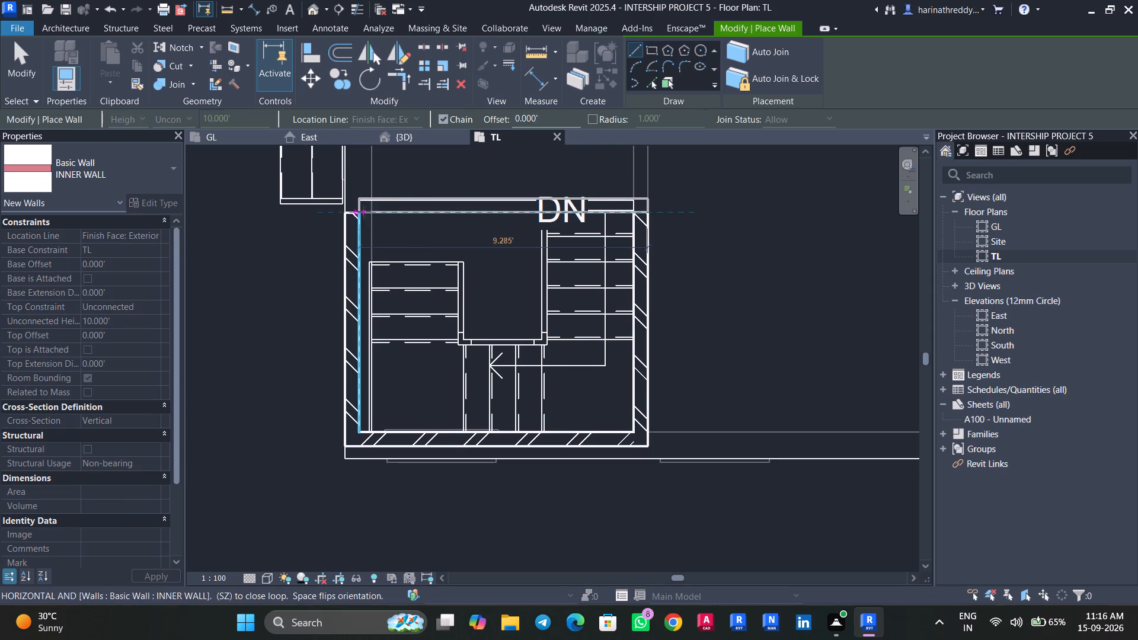
{"action": "left_click", "coordinate": [344, 212]}
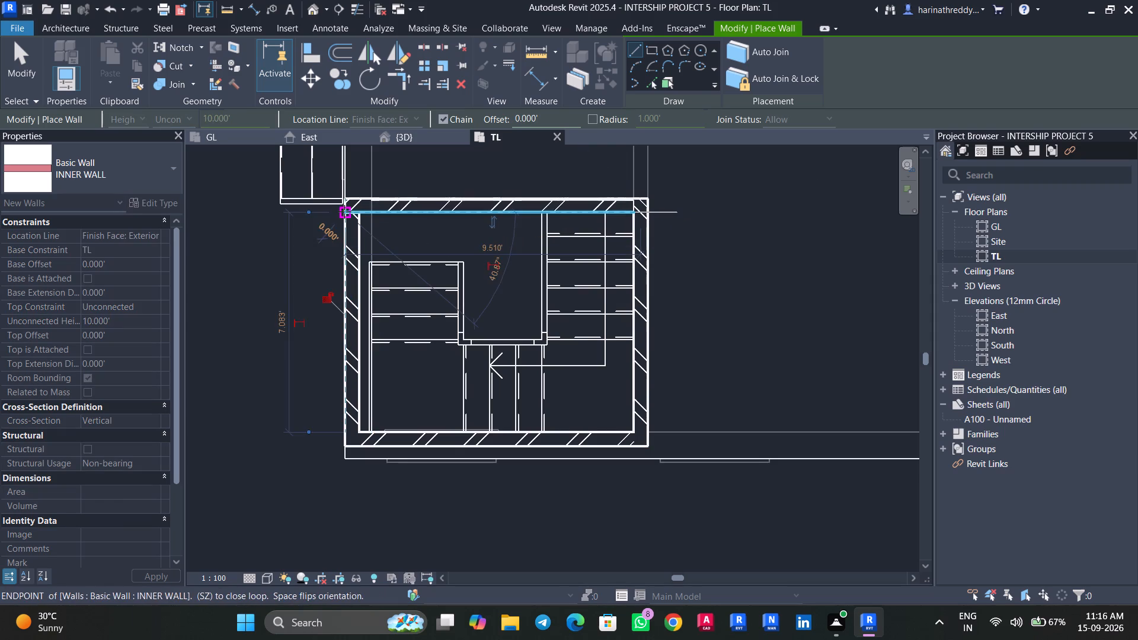
{"action": "key", "text": "Escape"}
{"action": "key", "text": "Escape"}
{"action": "key", "text": "Escape"}
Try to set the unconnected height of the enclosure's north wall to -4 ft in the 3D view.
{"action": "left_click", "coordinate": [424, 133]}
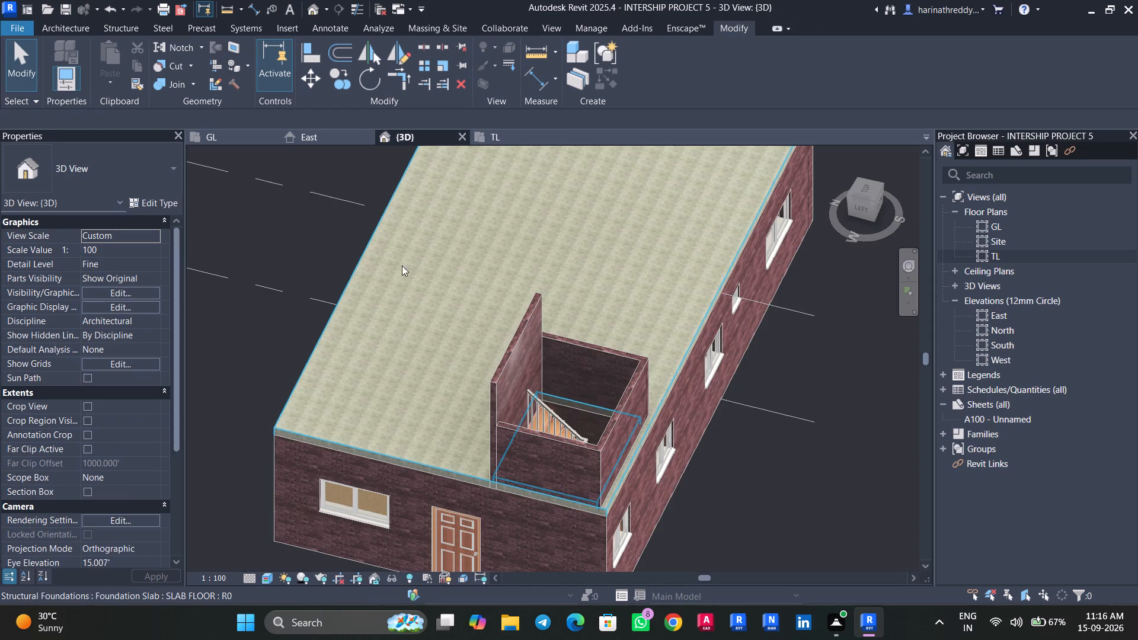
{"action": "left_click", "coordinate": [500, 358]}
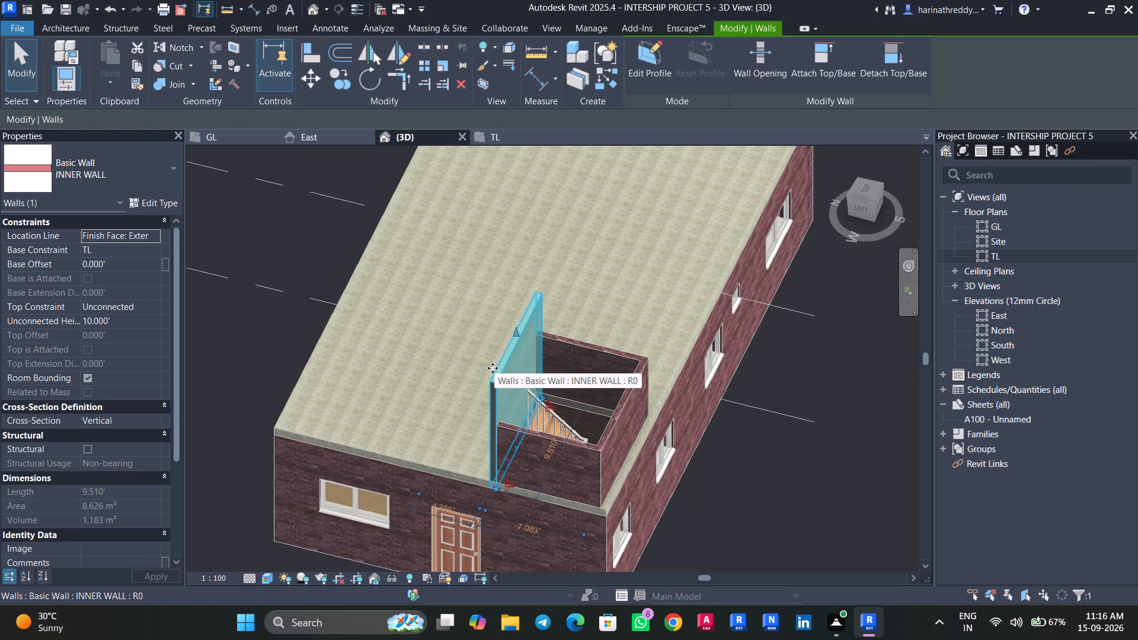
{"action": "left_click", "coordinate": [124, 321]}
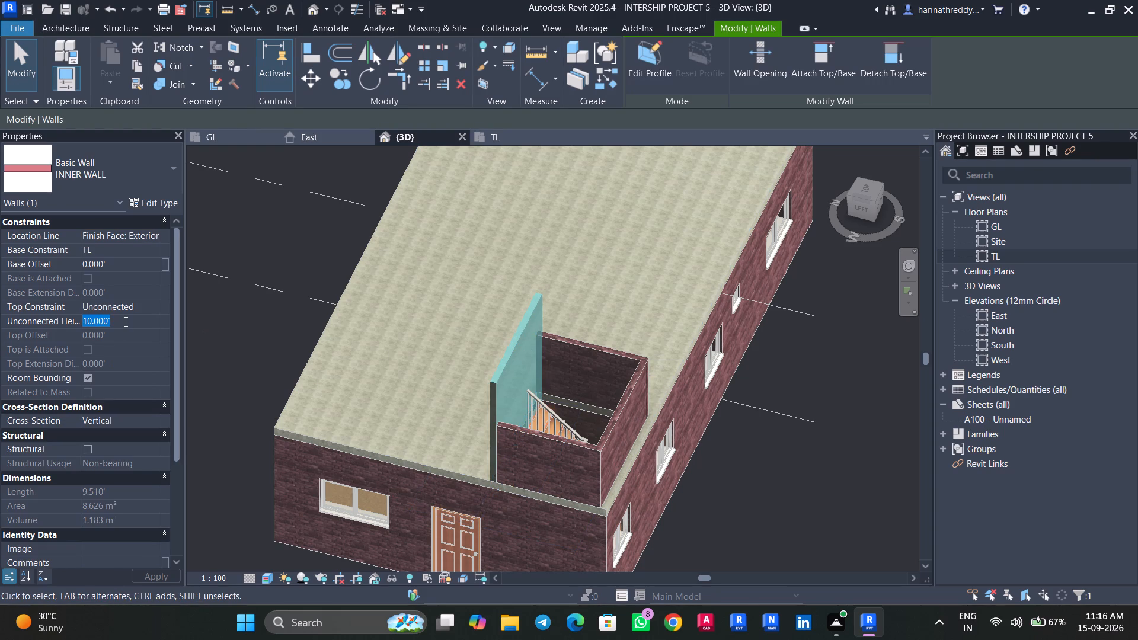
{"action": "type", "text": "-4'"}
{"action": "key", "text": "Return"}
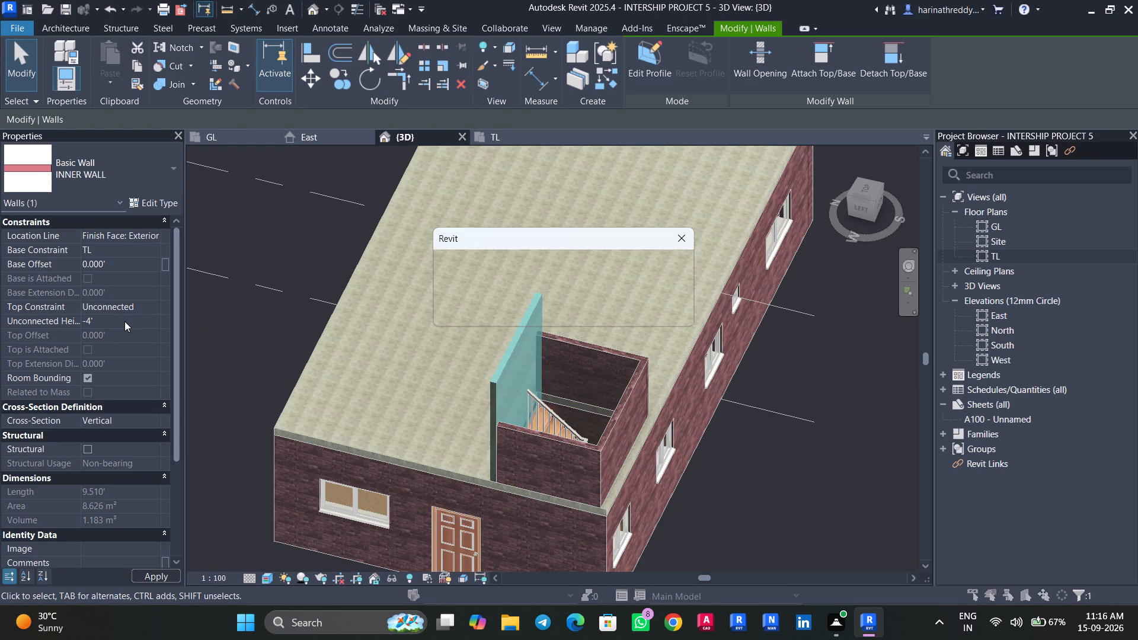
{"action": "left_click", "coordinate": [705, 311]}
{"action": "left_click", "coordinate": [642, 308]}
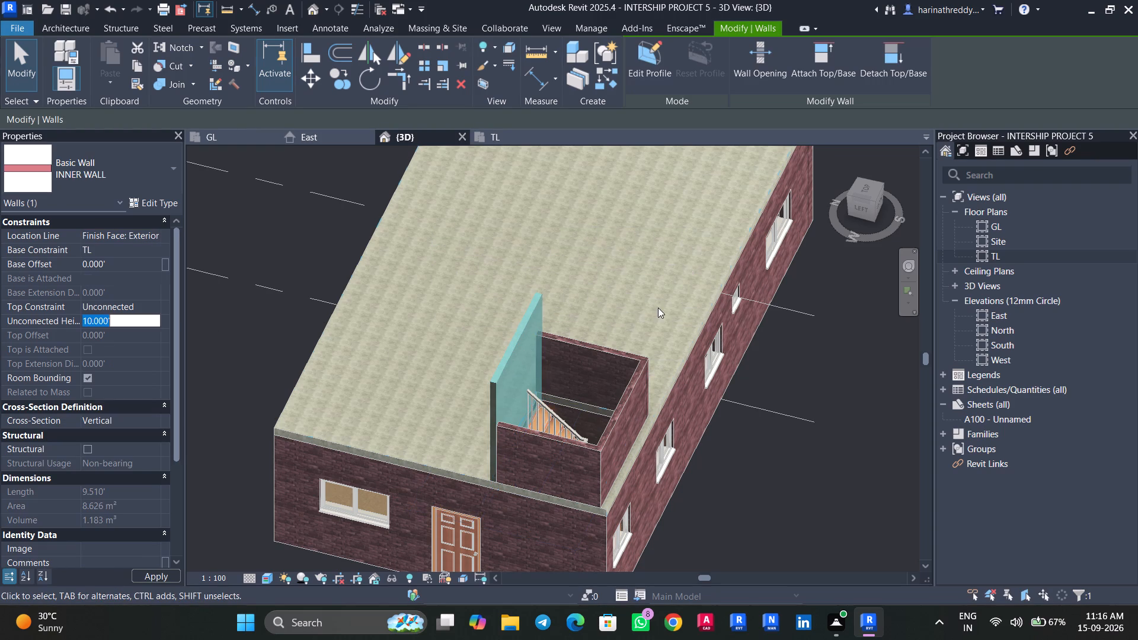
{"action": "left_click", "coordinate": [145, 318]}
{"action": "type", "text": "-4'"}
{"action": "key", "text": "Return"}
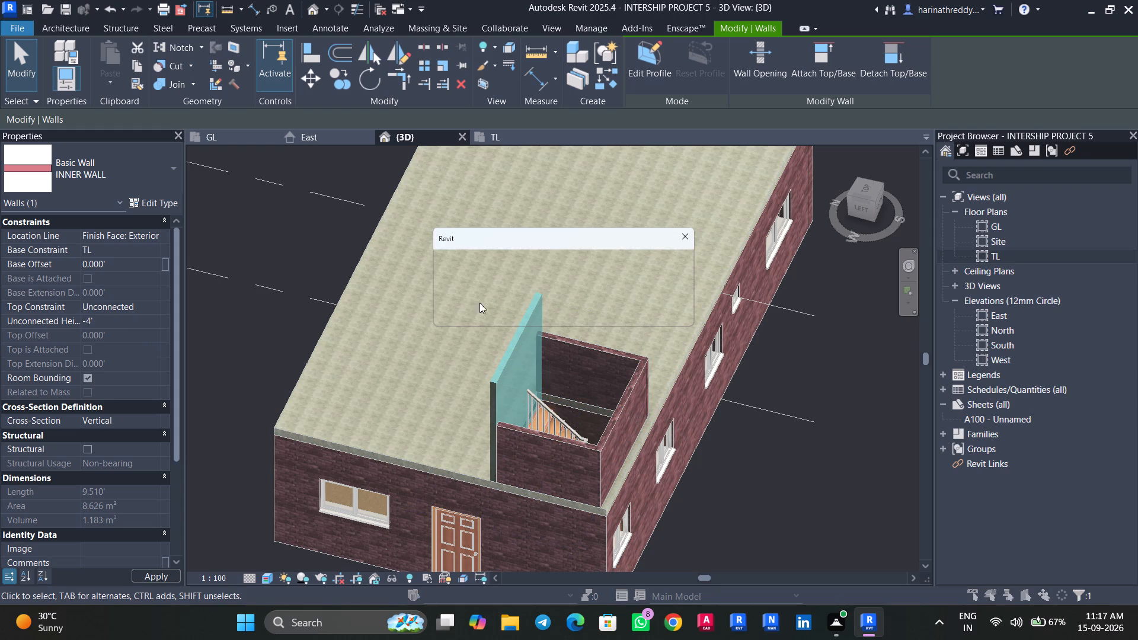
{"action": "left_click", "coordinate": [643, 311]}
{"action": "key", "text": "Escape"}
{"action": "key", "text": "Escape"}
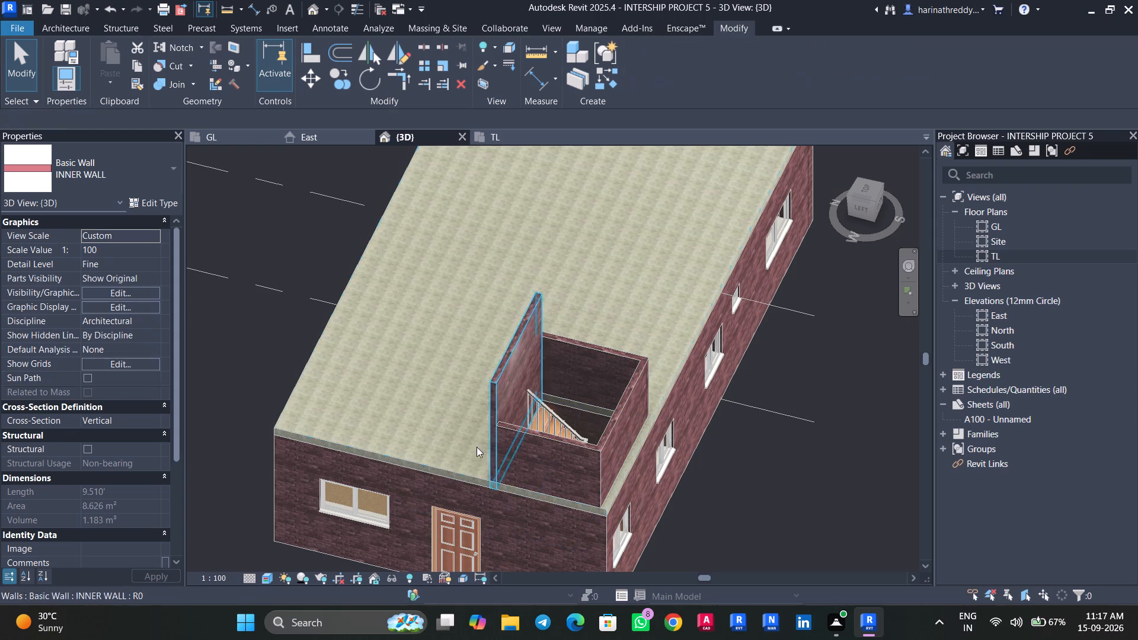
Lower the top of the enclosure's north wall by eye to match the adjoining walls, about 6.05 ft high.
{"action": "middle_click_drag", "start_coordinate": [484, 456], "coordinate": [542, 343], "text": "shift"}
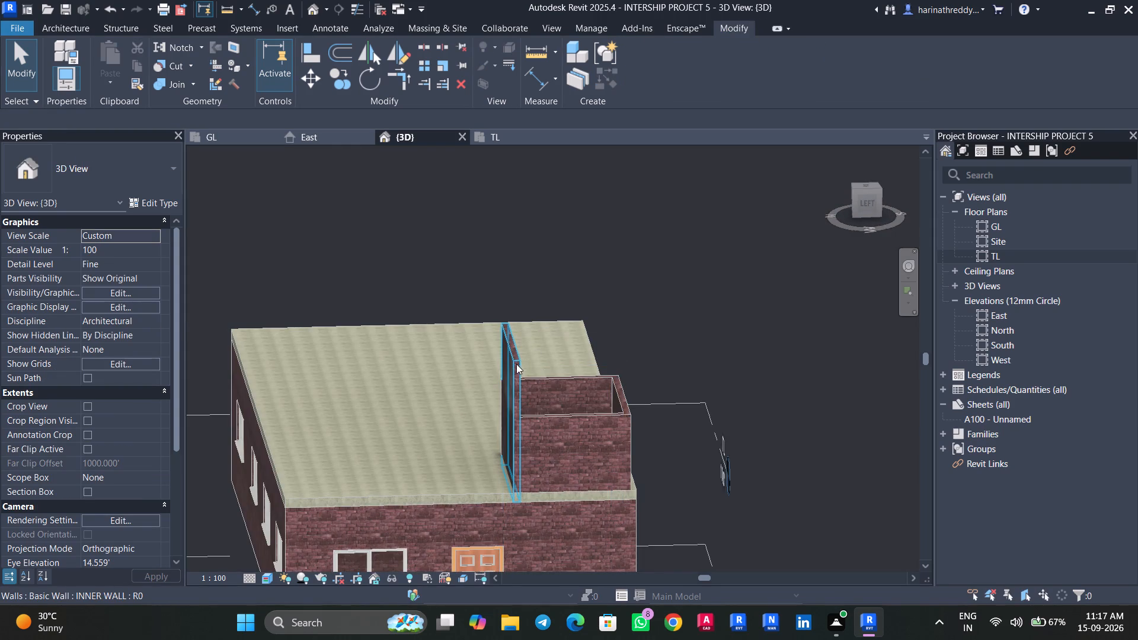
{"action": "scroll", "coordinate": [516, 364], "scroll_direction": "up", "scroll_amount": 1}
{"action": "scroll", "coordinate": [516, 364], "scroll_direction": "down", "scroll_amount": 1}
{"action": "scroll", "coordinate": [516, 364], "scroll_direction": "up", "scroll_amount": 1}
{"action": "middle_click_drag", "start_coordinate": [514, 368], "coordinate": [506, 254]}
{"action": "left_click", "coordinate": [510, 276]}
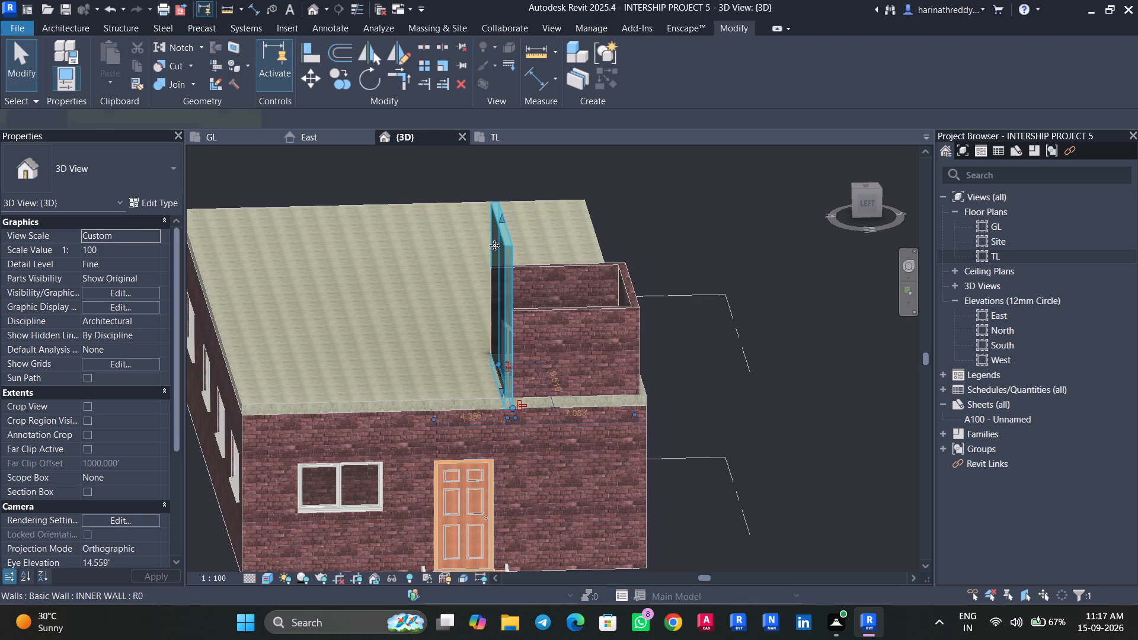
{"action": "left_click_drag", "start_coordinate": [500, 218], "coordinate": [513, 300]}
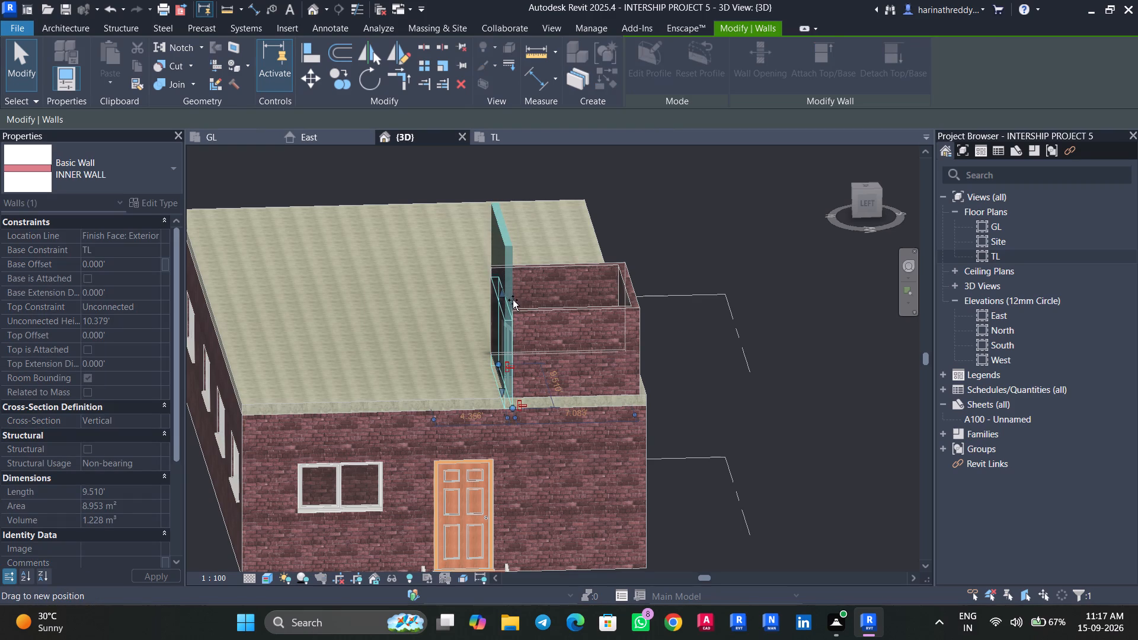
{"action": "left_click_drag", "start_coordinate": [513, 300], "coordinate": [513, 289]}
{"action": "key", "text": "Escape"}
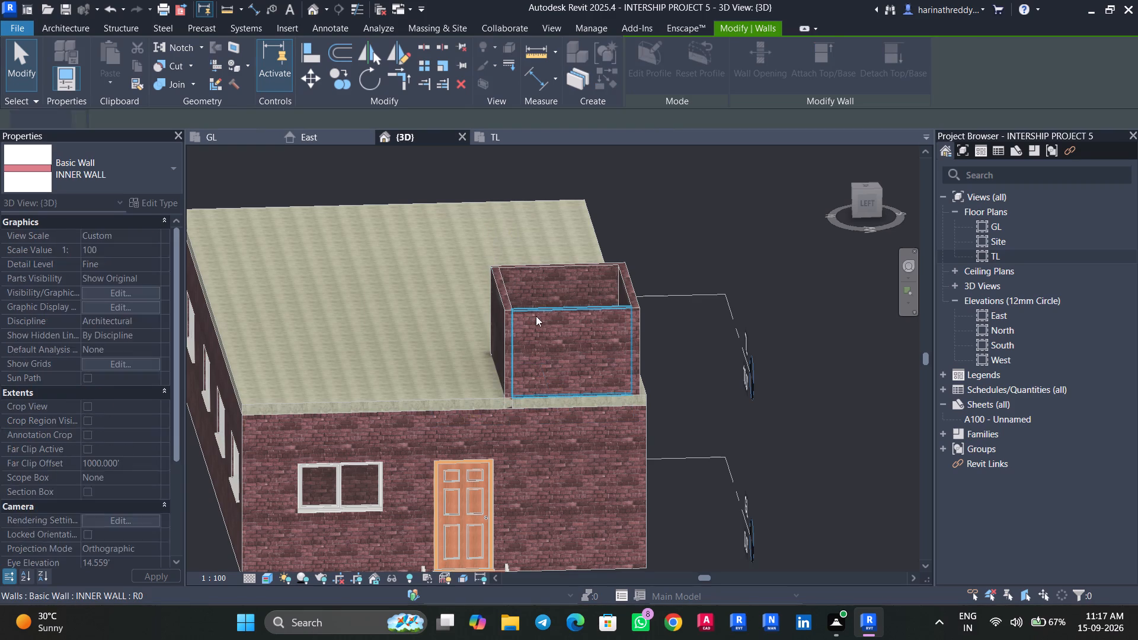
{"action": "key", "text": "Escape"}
Set the unconnected height of the stair enclosure's north wall to 6 ft.
{"action": "left_click", "coordinate": [548, 319]}
{"action": "key", "text": "Escape"}
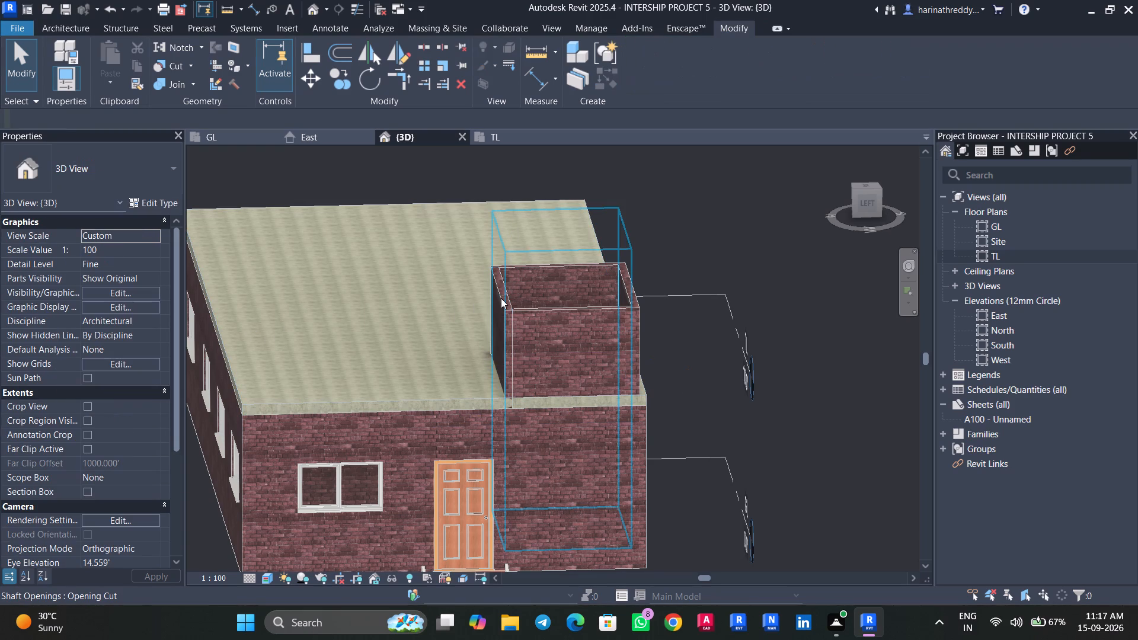
{"action": "left_click", "coordinate": [507, 313]}
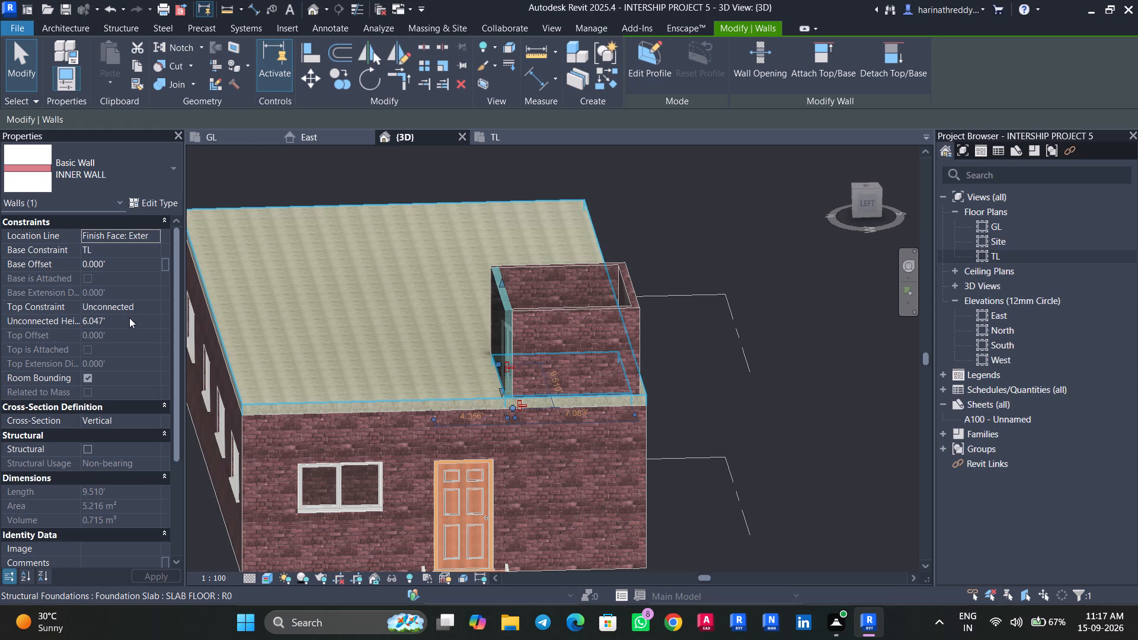
{"action": "left_click", "coordinate": [129, 319]}
{"action": "type", "text": "6'"}
{"action": "key", "text": "Return"}
{"action": "key", "text": "Escape"}
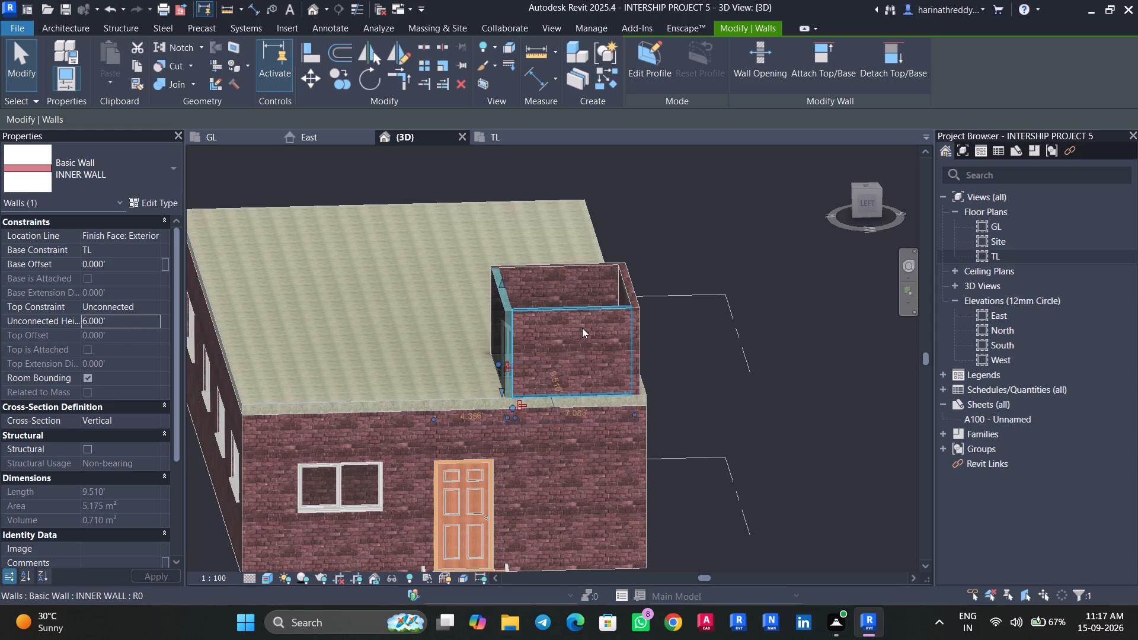
{"action": "left_click", "coordinate": [581, 318]}
{"action": "key", "text": "Escape"}
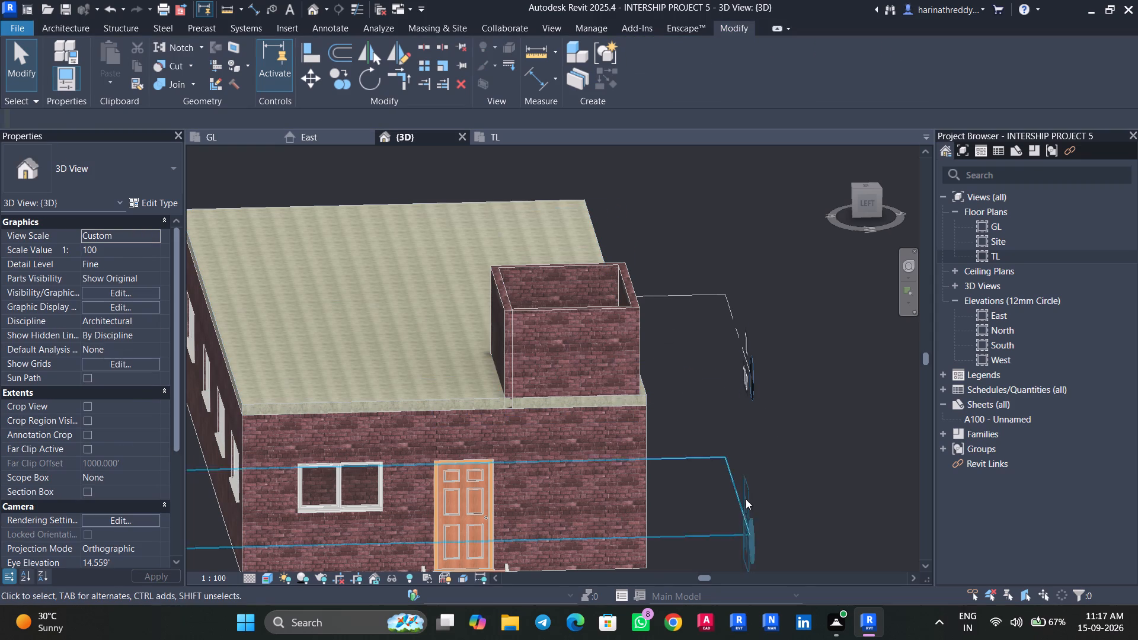
Raise the base of the stair enclosure's north wall to the roof slab's top surface.
{"action": "middle_click_drag", "start_coordinate": [669, 567], "coordinate": [814, 571], "text": "shift"}
{"action": "left_click", "coordinate": [560, 363]}
{"action": "scroll", "coordinate": [583, 414], "scroll_direction": "up", "scroll_amount": 5}
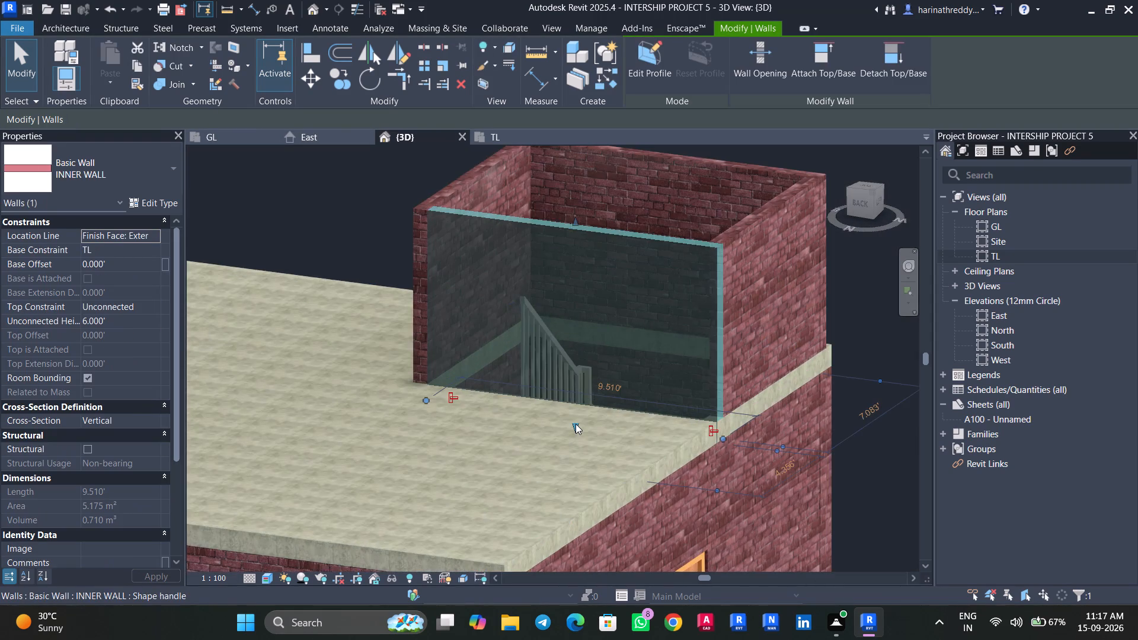
{"action": "left_click_drag", "start_coordinate": [576, 423], "coordinate": [581, 405]}
{"action": "key", "text": "Escape"}
{"action": "key", "text": "Escape"}
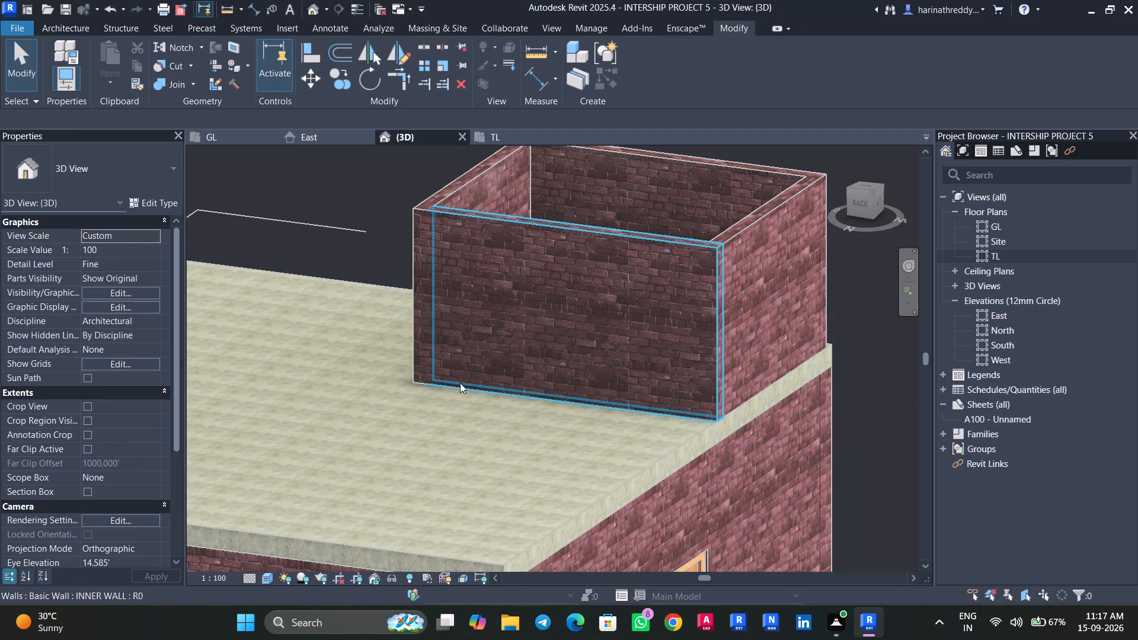
Examine the closed stair enclosure and the shaft opening inside it from above and from several angles.
{"action": "scroll", "coordinate": [462, 382], "scroll_direction": "down", "scroll_amount": 7}
{"action": "scroll", "coordinate": [463, 380], "scroll_direction": "up", "scroll_amount": 1}
{"action": "scroll", "coordinate": [463, 380], "scroll_direction": "down", "scroll_amount": 2}
{"action": "middle_click_drag", "start_coordinate": [707, 313], "coordinate": [625, 496], "text": "shift"}
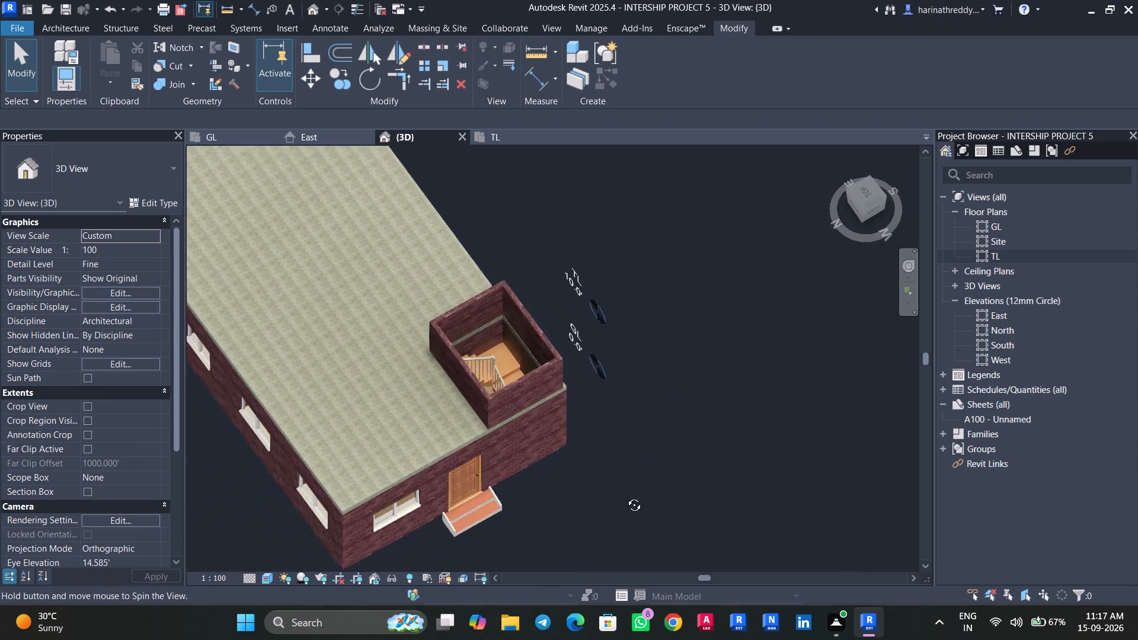
{"action": "middle_click_drag", "start_coordinate": [625, 496], "coordinate": [621, 536], "text": "shift"}
{"action": "scroll", "coordinate": [625, 441], "scroll_direction": "down", "scroll_amount": 2}
{"action": "middle_click_drag", "start_coordinate": [634, 442], "coordinate": [584, 512], "text": "shift"}
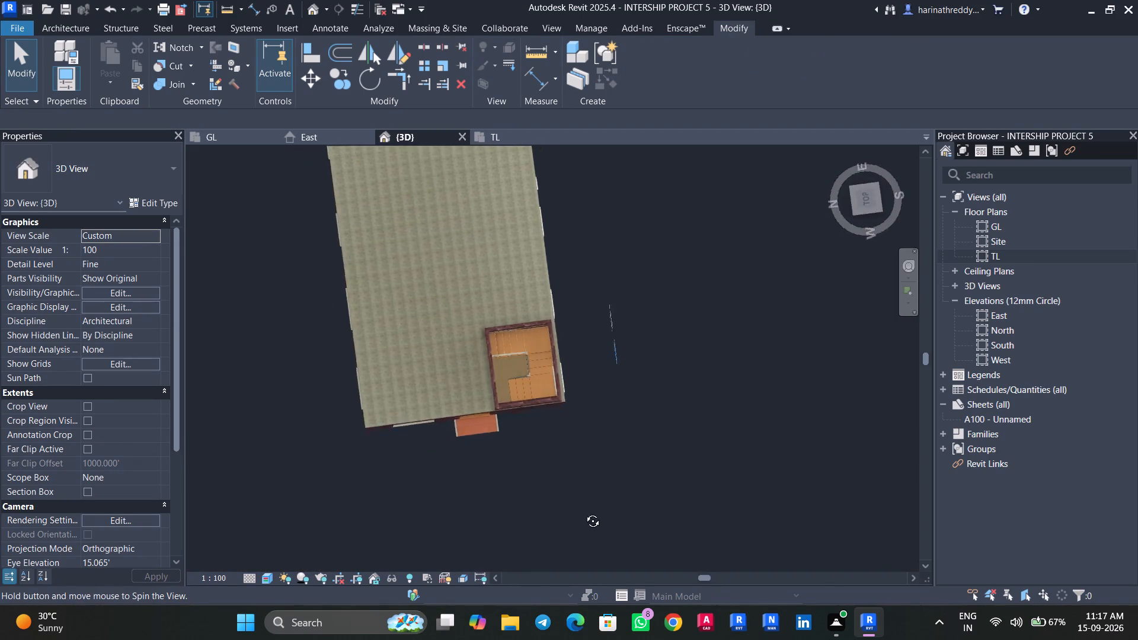
{"action": "middle_click_drag", "start_coordinate": [584, 512], "coordinate": [791, 384], "text": "shift"}
{"action": "scroll", "coordinate": [551, 377], "scroll_direction": "up", "scroll_amount": 6}
{"action": "scroll", "coordinate": [582, 392], "scroll_direction": "down", "scroll_amount": 1}
{"action": "scroll", "coordinate": [584, 393], "scroll_direction": "up", "scroll_amount": 7}
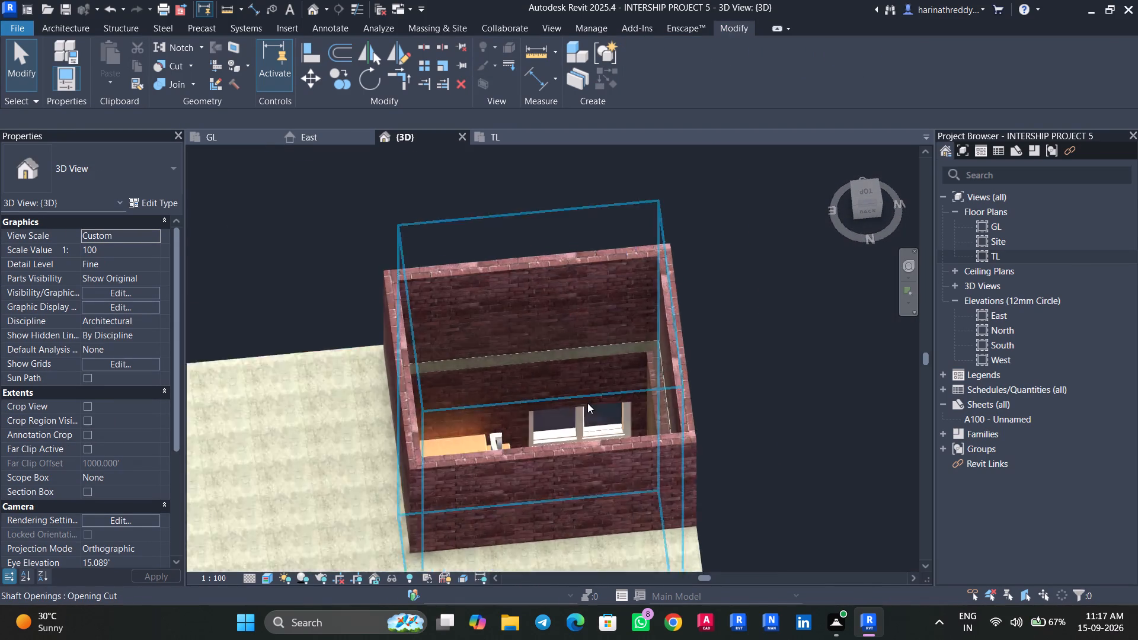
{"action": "scroll", "coordinate": [587, 403], "scroll_direction": "up", "scroll_amount": 1}
{"action": "scroll", "coordinate": [485, 377], "scroll_direction": "down", "scroll_amount": 2}
Shift the stair enclosure's west wall slightly inward toward the stairwell by eye.
{"action": "middle_click_drag", "start_coordinate": [485, 377], "coordinate": [520, 444], "text": "shift"}
{"action": "left_click", "coordinate": [696, 312]}
{"action": "left_click_drag", "start_coordinate": [706, 319], "coordinate": [690, 329]}
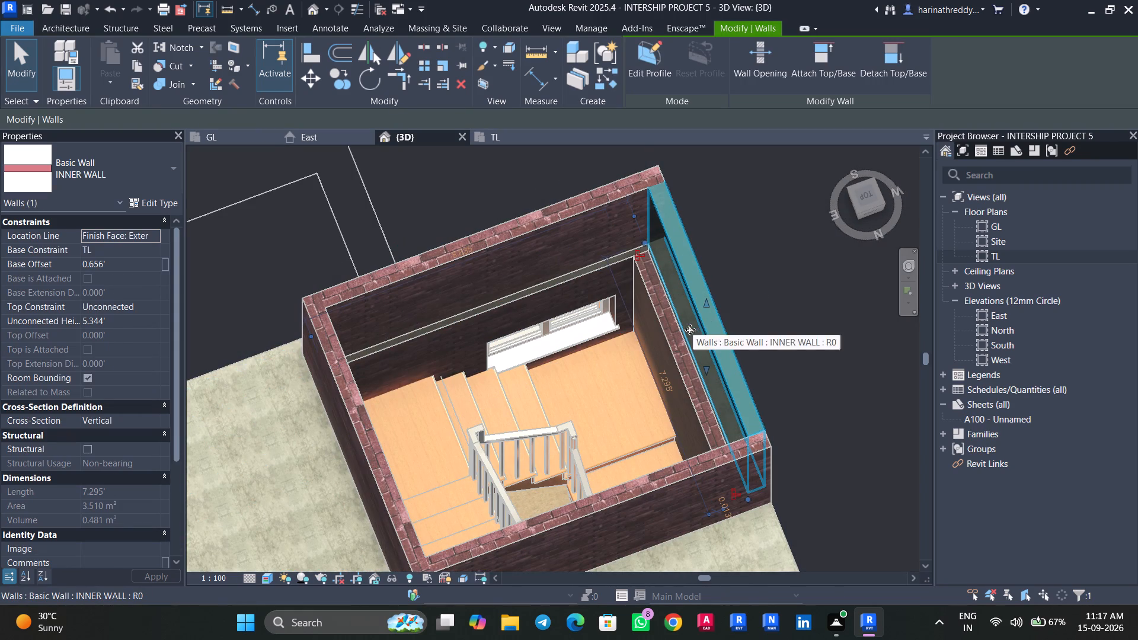
{"action": "left_click_drag", "start_coordinate": [690, 329], "coordinate": [686, 331]}
{"action": "left_click", "coordinate": [755, 316]}
Viewed from above, nudge the enclosure's west wall two increments outward toward the roof slab's west edge.
{"action": "middle_click_drag", "start_coordinate": [770, 357], "coordinate": [728, 366], "text": "shift"}
{"action": "middle_click_drag", "start_coordinate": [728, 375], "coordinate": [622, 396], "text": "shift"}
{"action": "scroll", "coordinate": [565, 460], "scroll_direction": "up", "scroll_amount": 2}
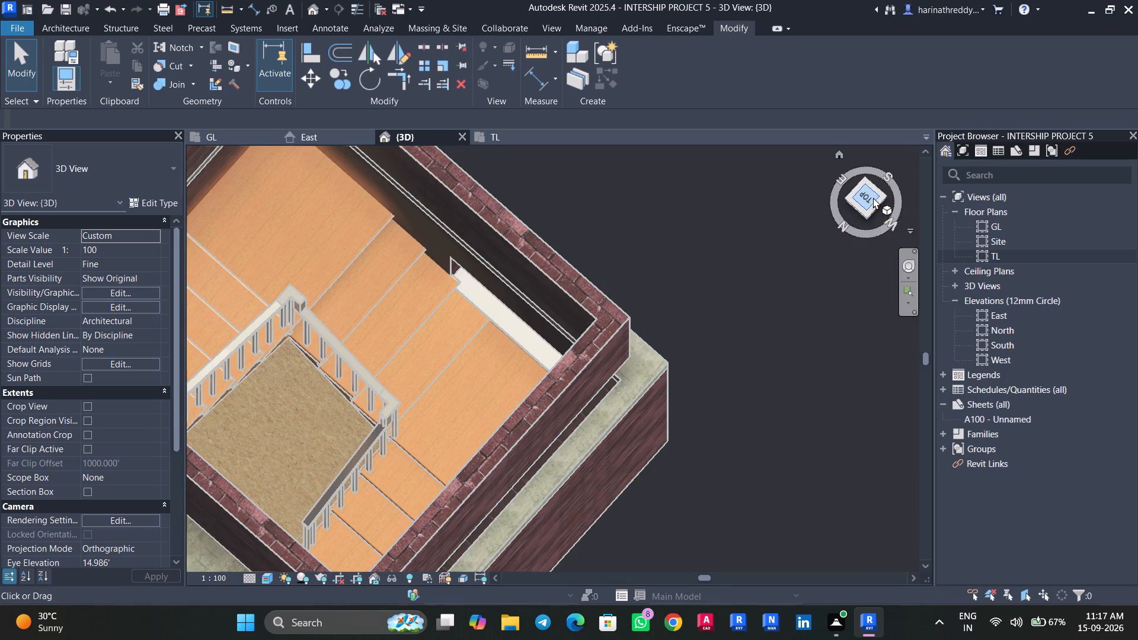
{"action": "left_click", "coordinate": [868, 198]}
{"action": "scroll", "coordinate": [665, 267], "scroll_direction": "up", "scroll_amount": 2}
{"action": "scroll", "coordinate": [666, 265], "scroll_direction": "down", "scroll_amount": 1}
{"action": "scroll", "coordinate": [654, 254], "scroll_direction": "up", "scroll_amount": 3}
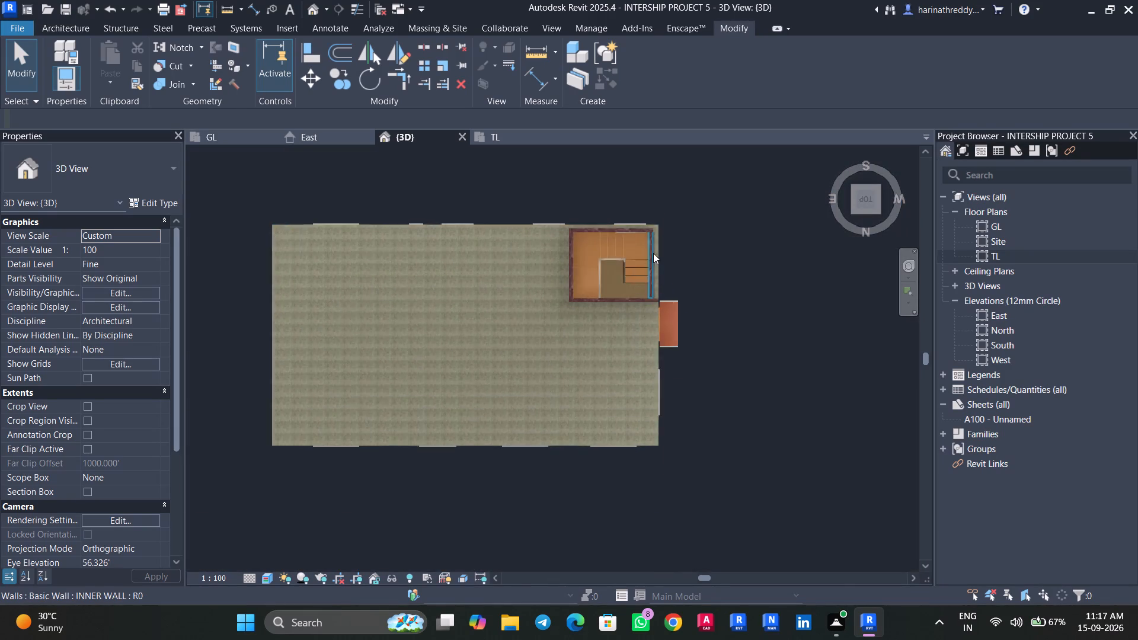
{"action": "scroll", "coordinate": [653, 253], "scroll_direction": "up", "scroll_amount": 6}
{"action": "left_click", "coordinate": [649, 259]}
{"action": "key", "text": "Escape"}
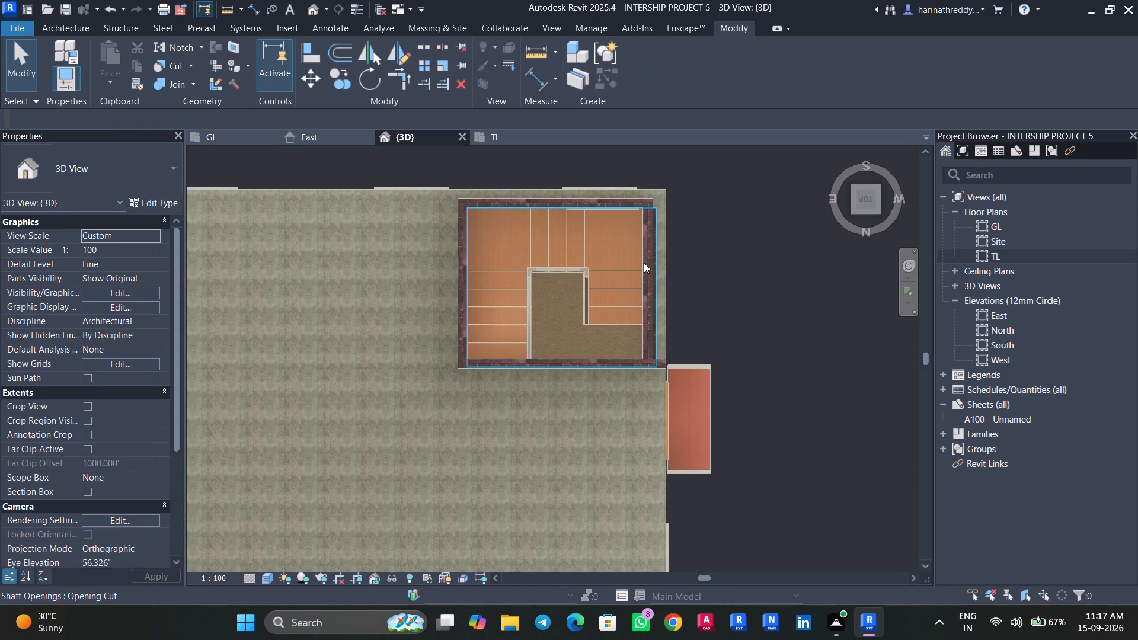
{"action": "key", "text": "Tab"}
{"action": "left_click", "coordinate": [644, 263]}
{"action": "scroll", "coordinate": [644, 263], "scroll_direction": "up", "scroll_amount": 2}
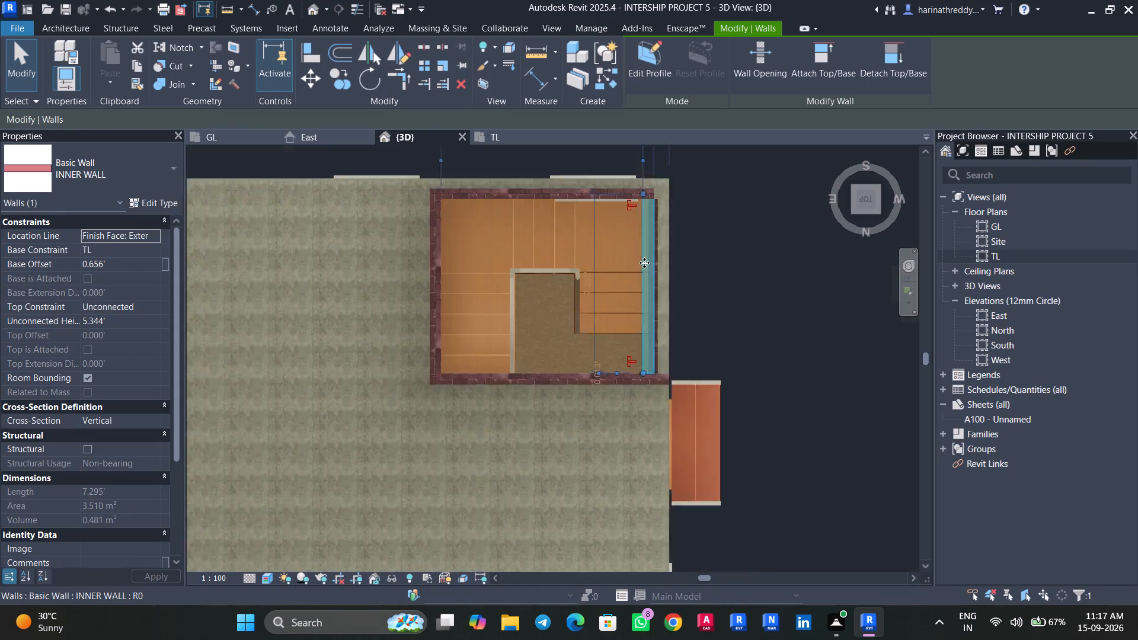
{"action": "scroll", "coordinate": [644, 263], "scroll_direction": "up", "scroll_amount": 3}
{"action": "key", "text": "Right"}
{"action": "key", "text": "Right"}
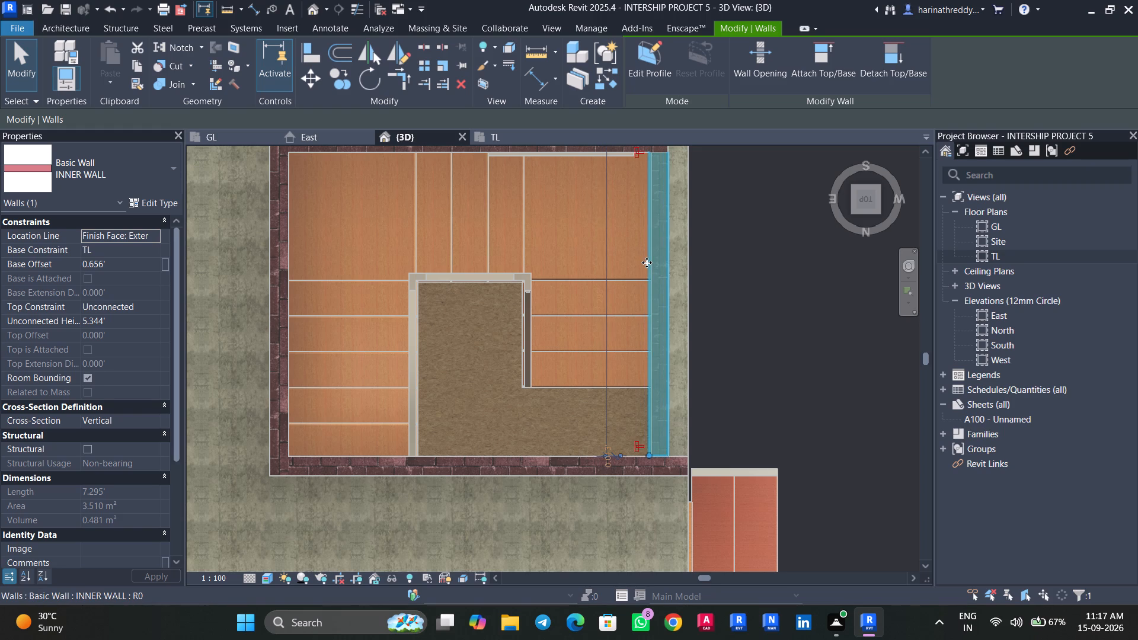
{"action": "key", "text": "Escape"}
Shorten the west end of the enclosure's north wall so it meets the west wall's outer face.
{"action": "scroll", "coordinate": [692, 245], "scroll_direction": "down", "scroll_amount": 4}
{"action": "left_click", "coordinate": [680, 373]}
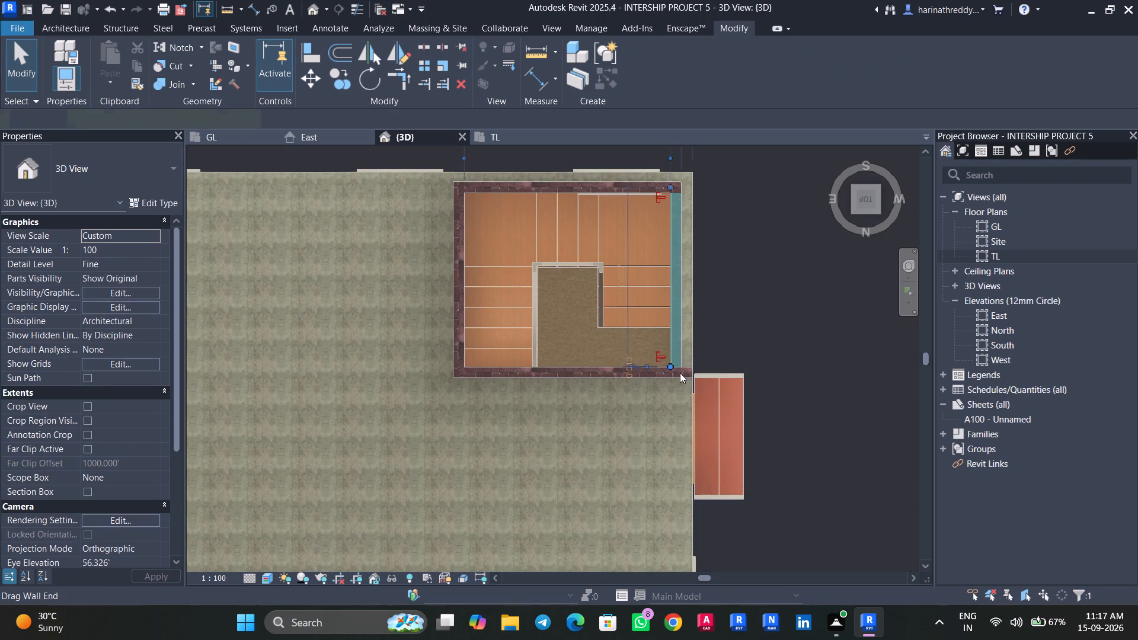
{"action": "scroll", "coordinate": [680, 375], "scroll_direction": "up", "scroll_amount": 9}
{"action": "key", "text": "Escape"}
{"action": "left_click", "coordinate": [696, 375]}
{"action": "left_click_drag", "start_coordinate": [722, 352], "coordinate": [718, 352]}
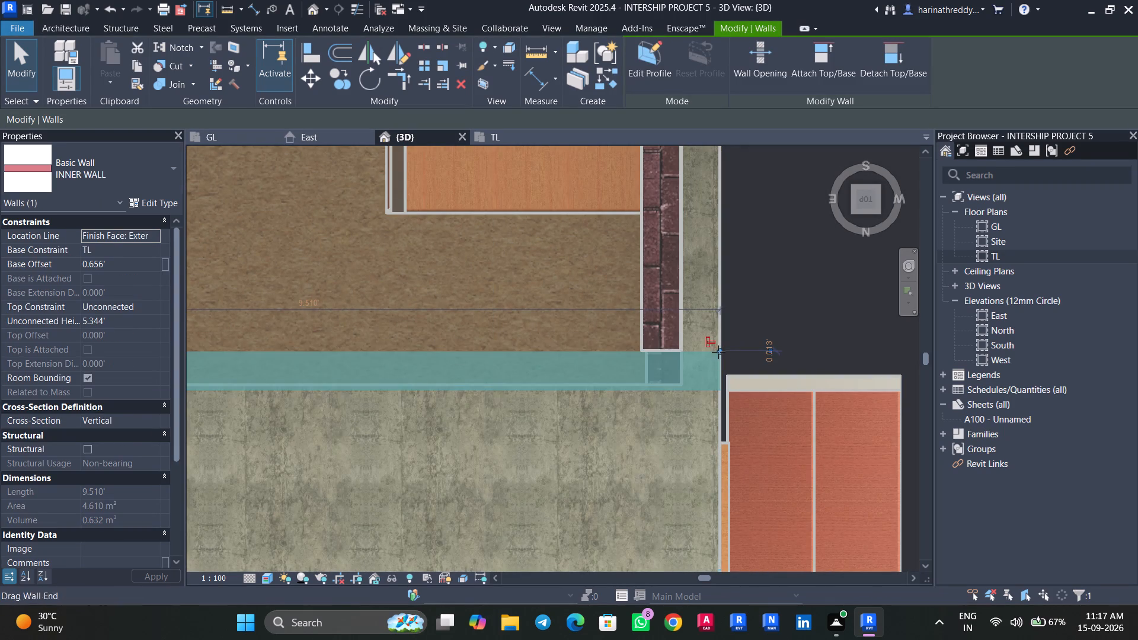
{"action": "left_click_drag", "start_coordinate": [718, 352], "coordinate": [676, 357]}
{"action": "key", "text": "Escape"}
{"action": "scroll", "coordinate": [649, 414], "scroll_direction": "down", "scroll_amount": 1}
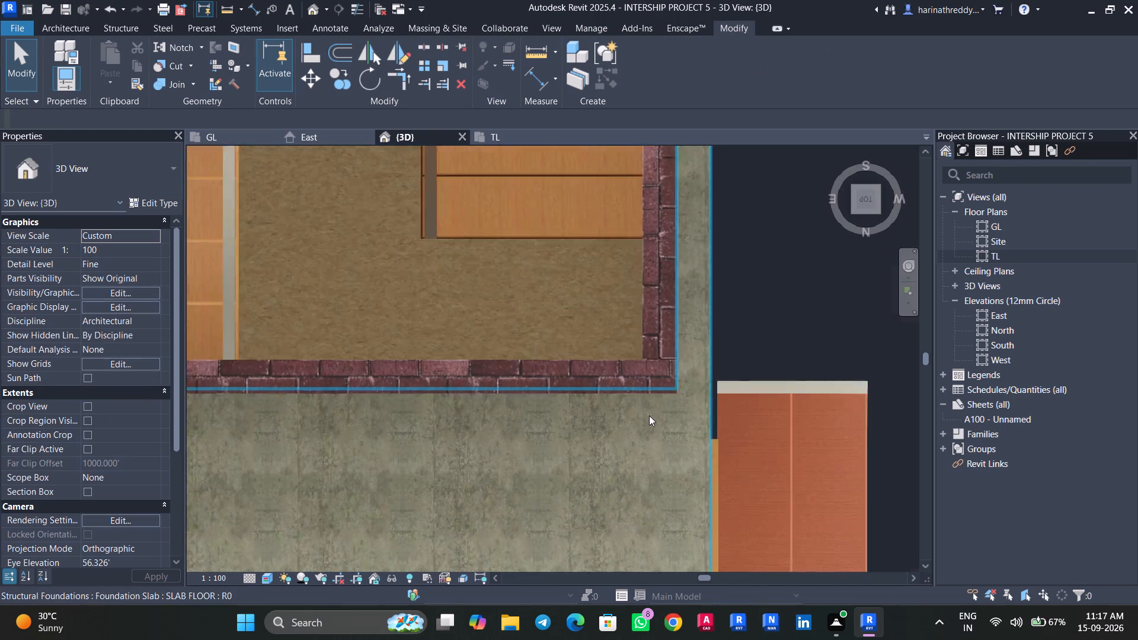
Create a SLAB FLOOR foundation slab from a rectangle through the enclosure's outer wall corners, about 9.3 by 8 ft.
{"action": "scroll", "coordinate": [649, 415], "scroll_direction": "down", "scroll_amount": 4}
{"action": "scroll", "coordinate": [650, 417], "scroll_direction": "up", "scroll_amount": 2}
{"action": "scroll", "coordinate": [651, 417], "scroll_direction": "down", "scroll_amount": 4}
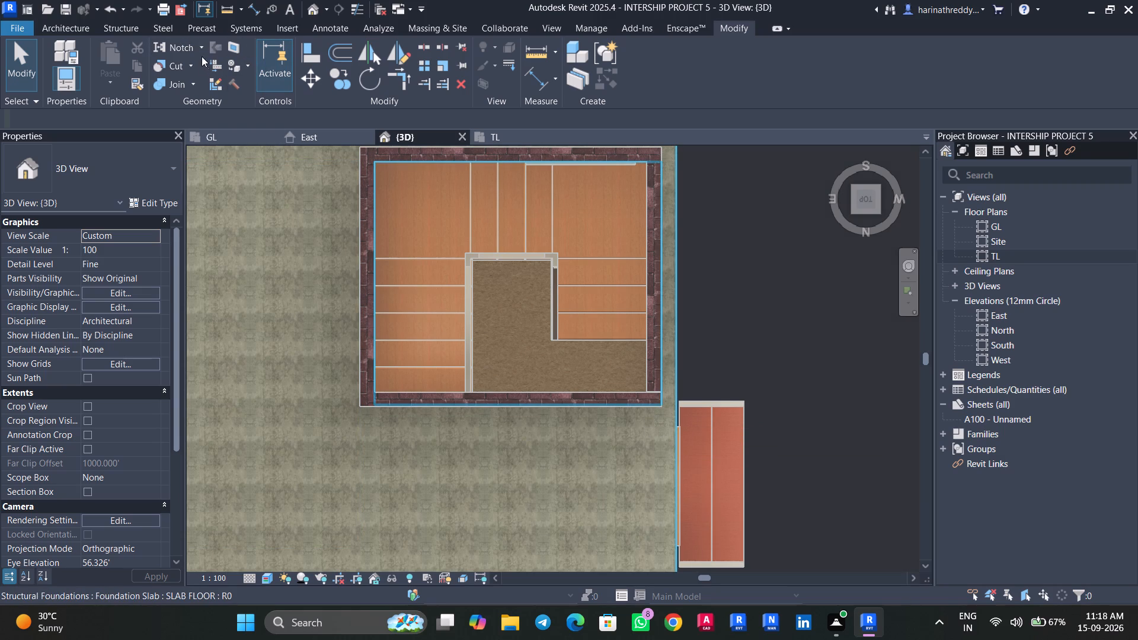
{"action": "left_click", "coordinate": [130, 28]}
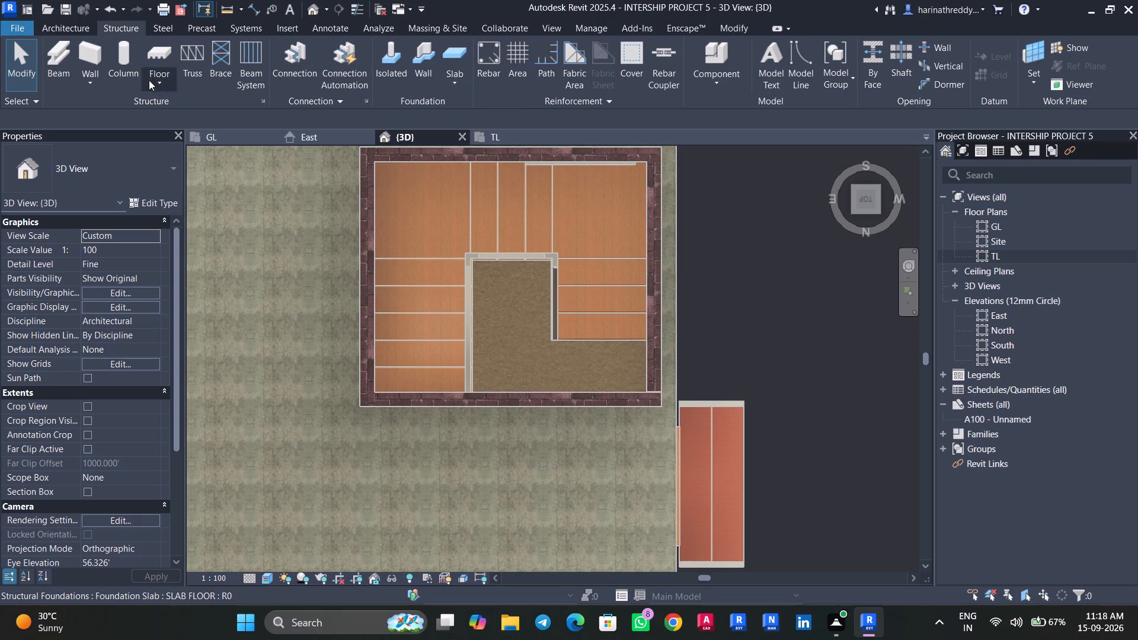
{"action": "left_click", "coordinate": [455, 85]}
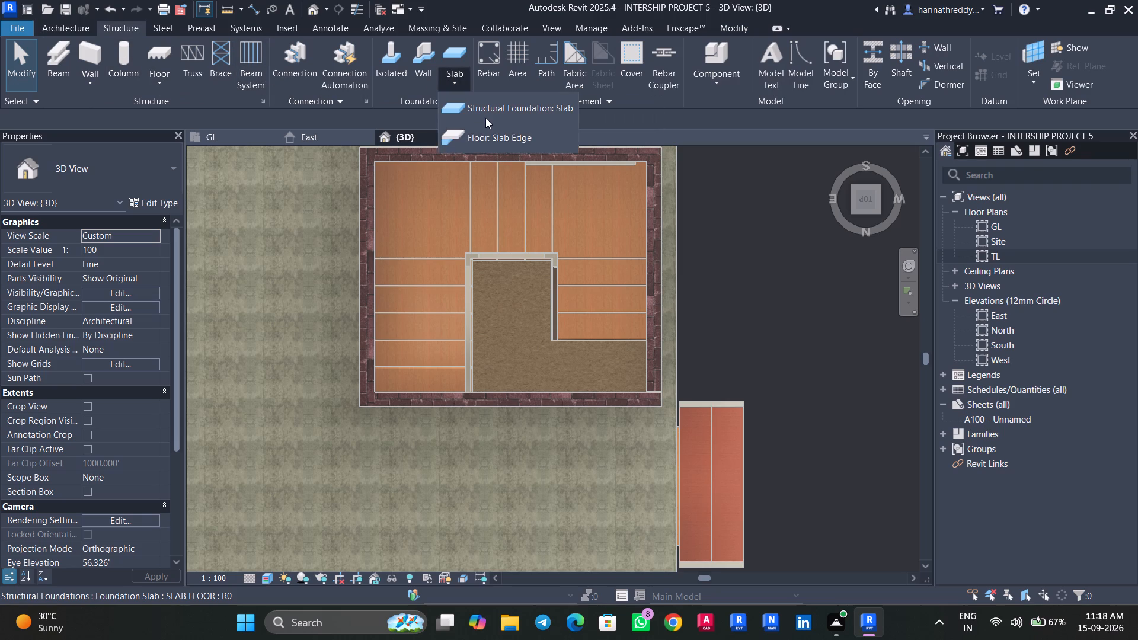
{"action": "left_click", "coordinate": [485, 118]}
{"action": "left_click", "coordinate": [57, 203]}
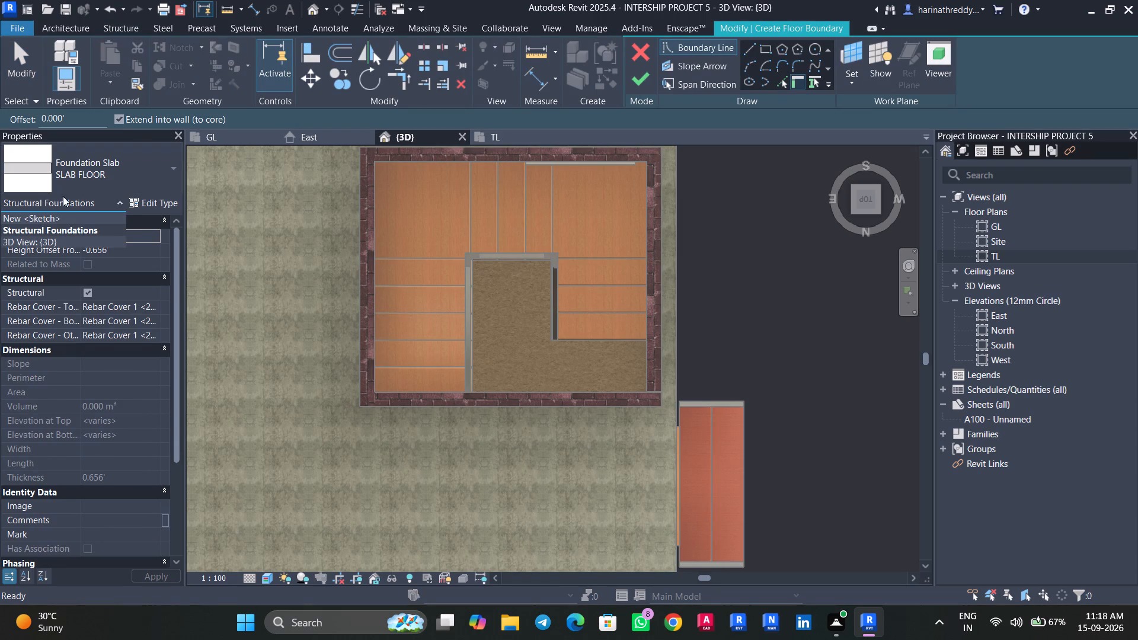
{"action": "left_click", "coordinate": [66, 182]}
{"action": "left_click", "coordinate": [66, 182]}
{"action": "left_click", "coordinate": [66, 181]}
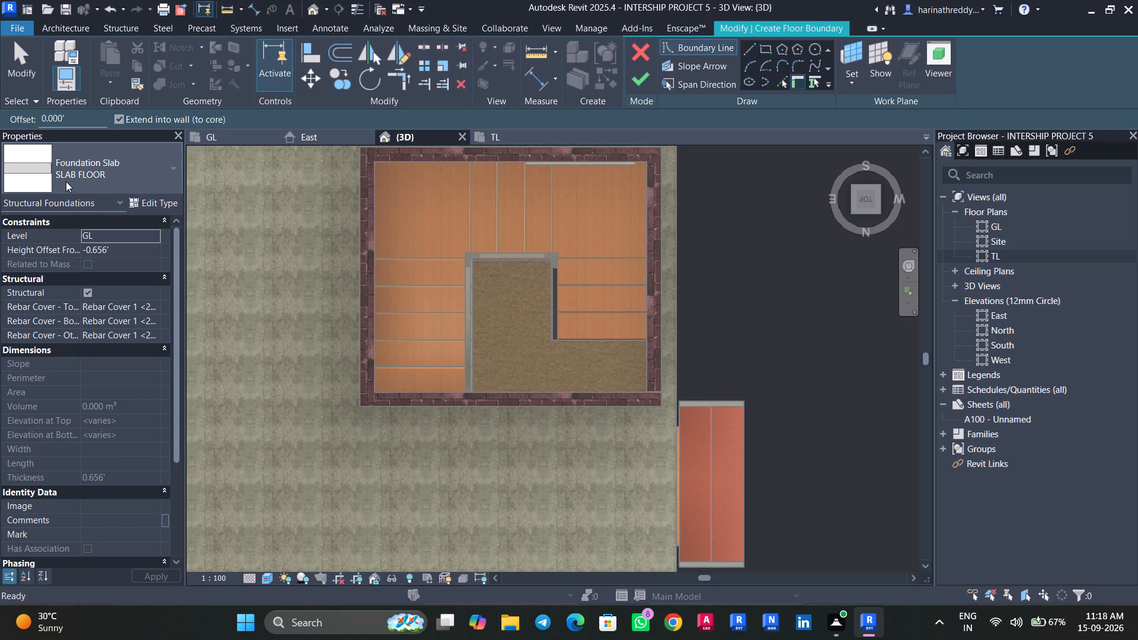
{"action": "left_click", "coordinate": [147, 206]}
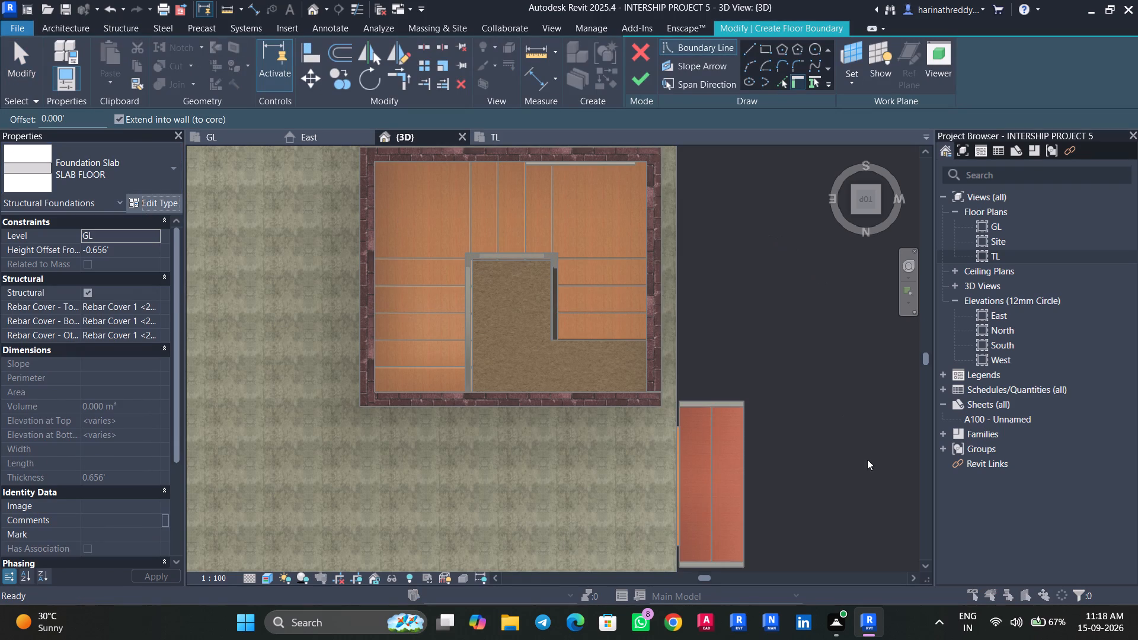
{"action": "left_click", "coordinate": [1008, 571]}
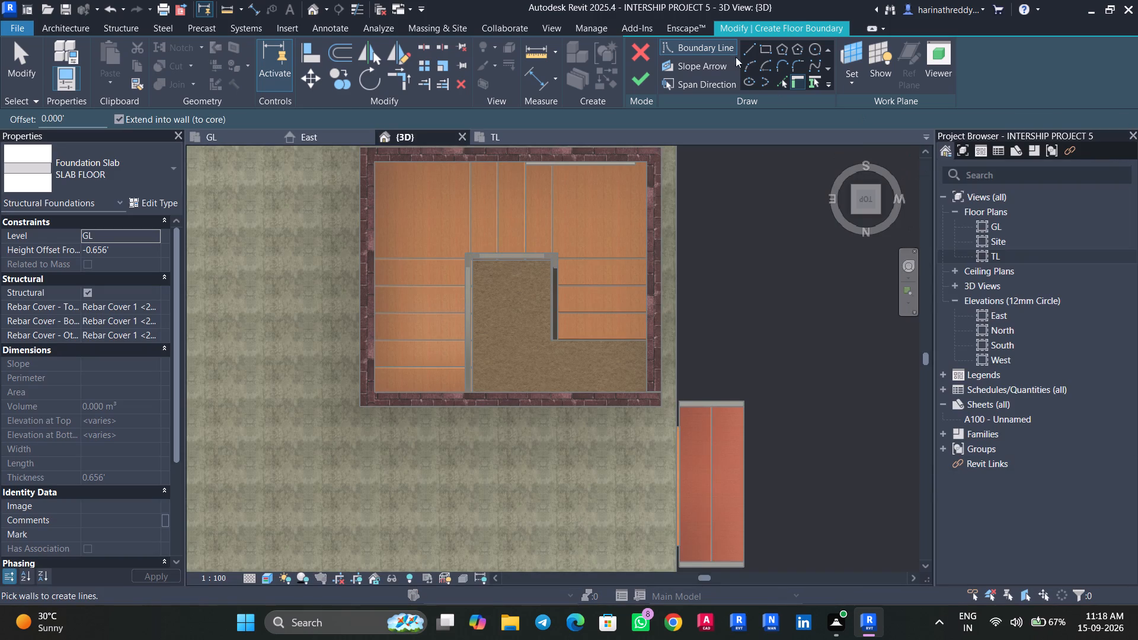
{"action": "left_click", "coordinate": [767, 48]}
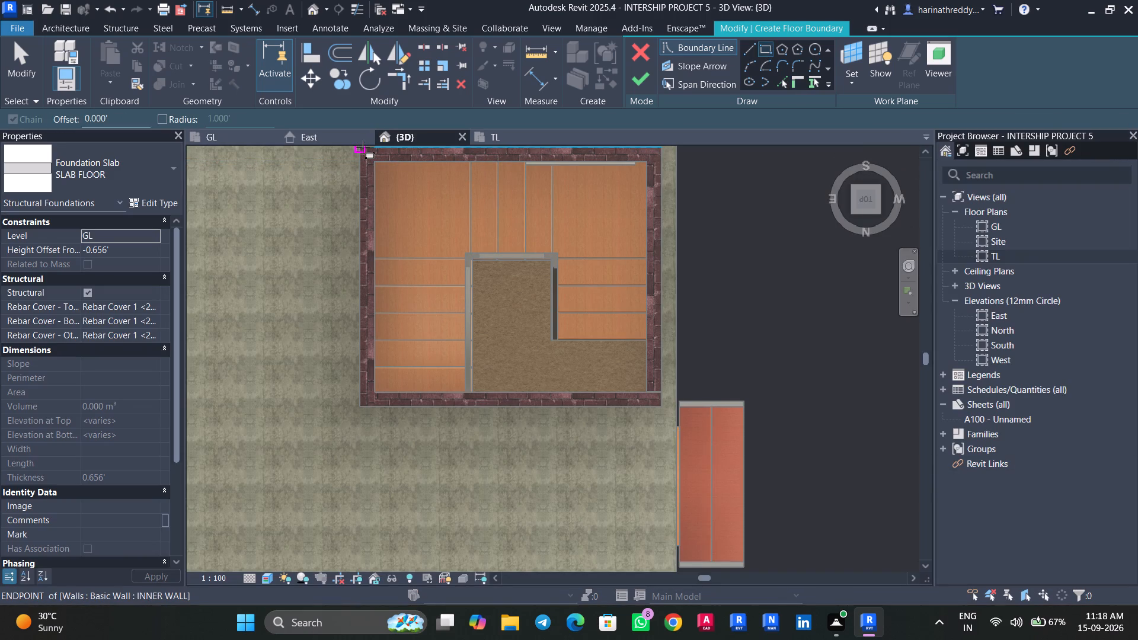
{"action": "left_click", "coordinate": [361, 147]}
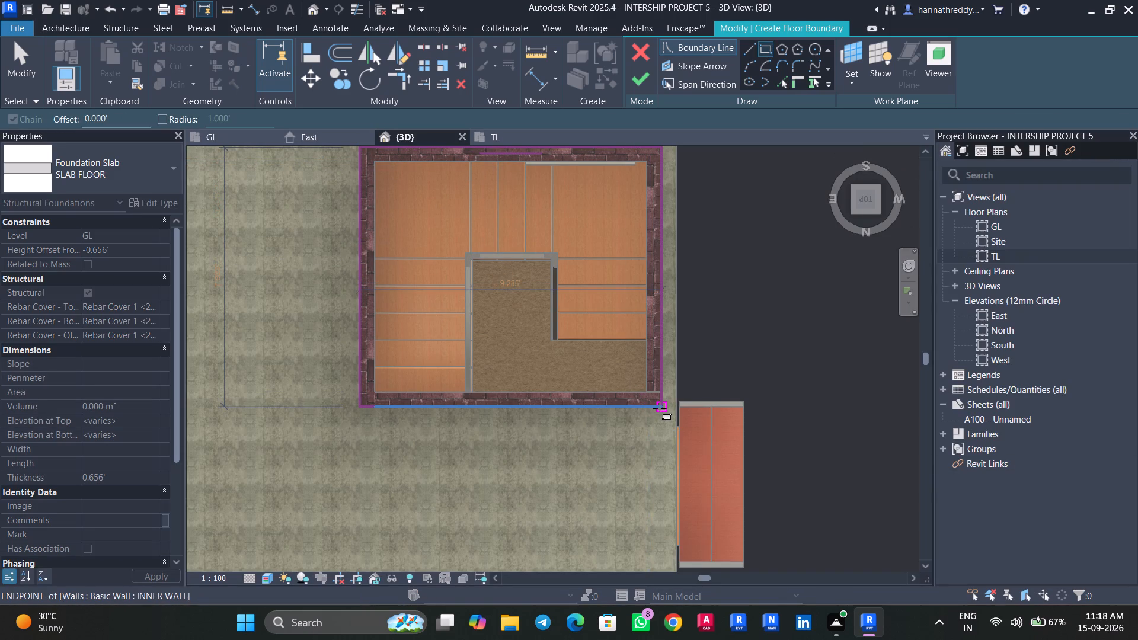
{"action": "left_click", "coordinate": [660, 408]}
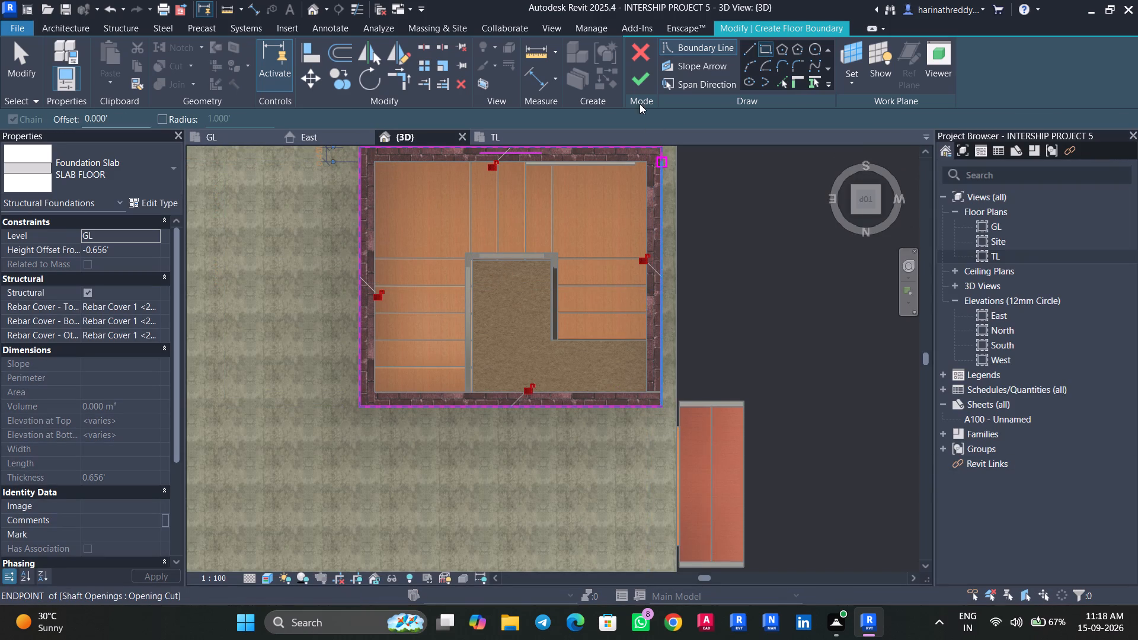
{"action": "left_click", "coordinate": [642, 72]}
Assign the new enclosure slab to level TL.
{"action": "scroll", "coordinate": [777, 329], "scroll_direction": "down", "scroll_amount": 12}
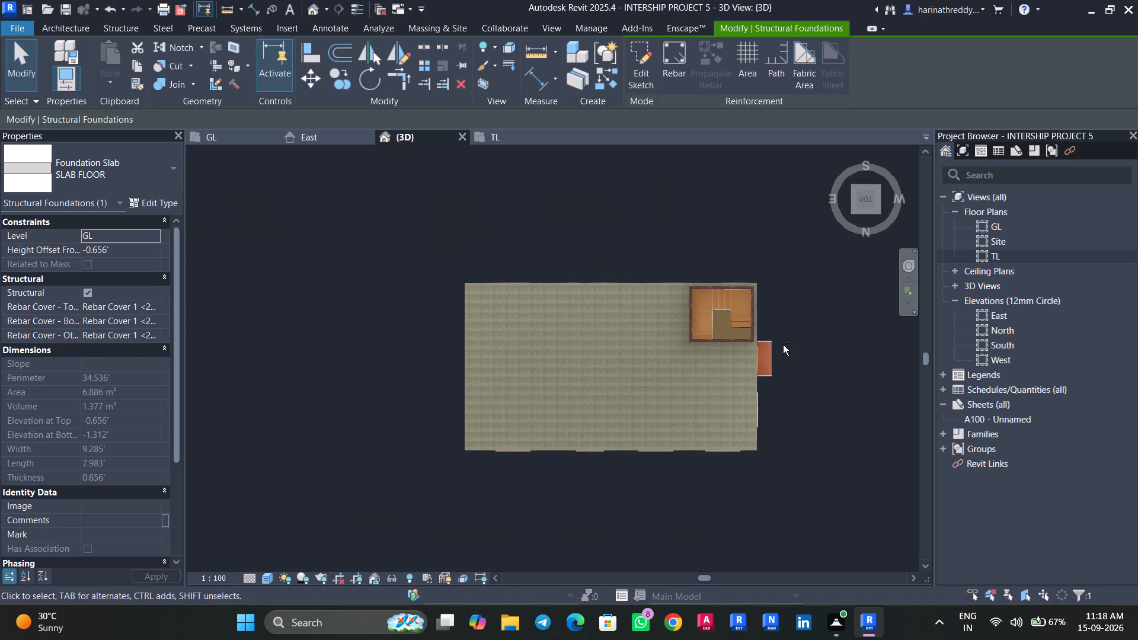
{"action": "middle_click_drag", "start_coordinate": [783, 345], "coordinate": [648, 0], "text": "shift"}
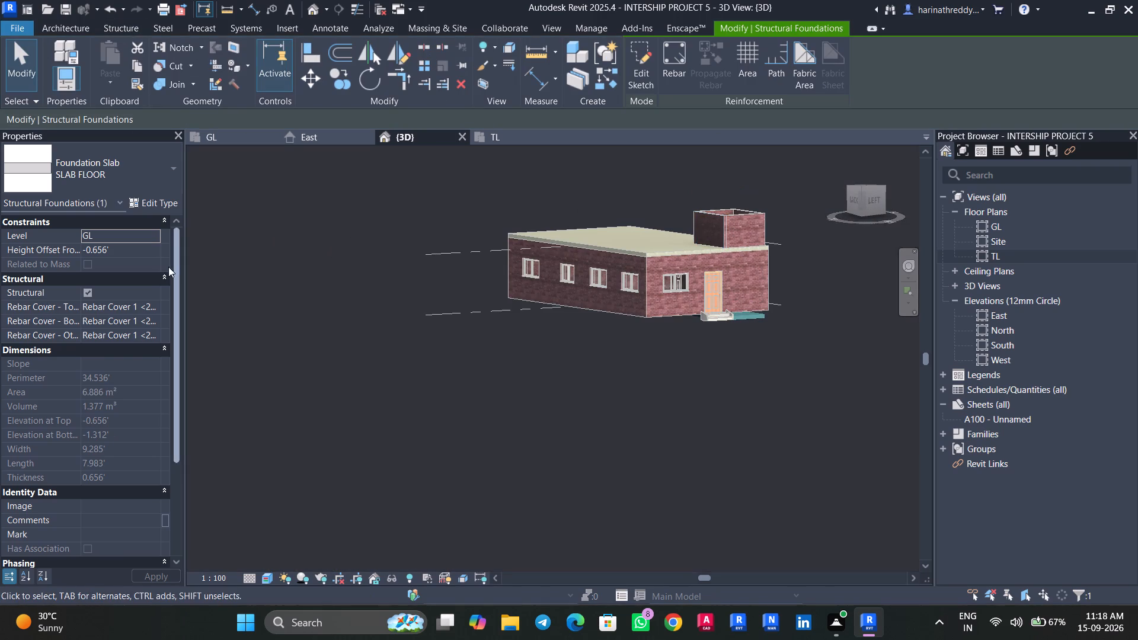
{"action": "left_click", "coordinate": [152, 235]}
{"action": "left_click", "coordinate": [89, 264]}
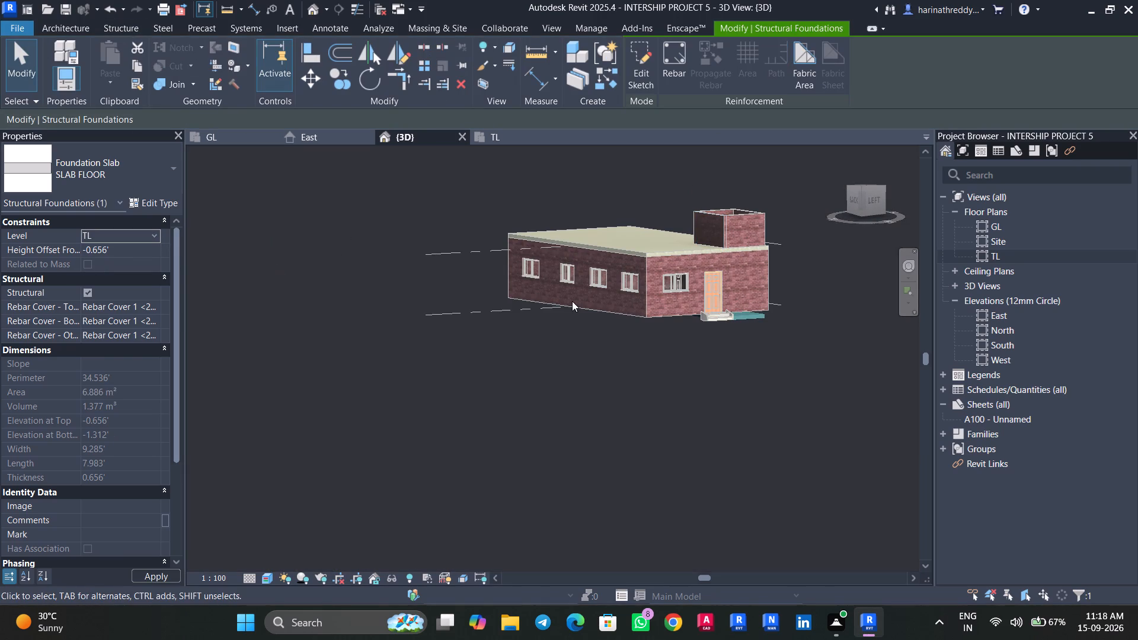
Set the enclosure slab's height offset from level TL to 0.
{"action": "middle_click_drag", "start_coordinate": [625, 373], "coordinate": [707, 577], "text": "shift"}
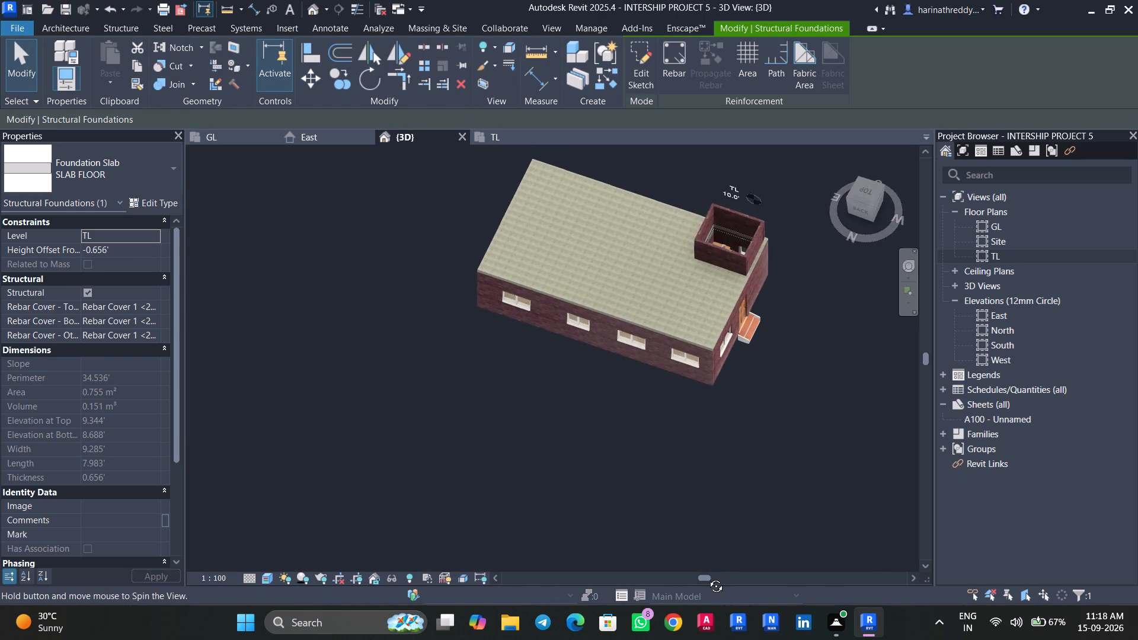
{"action": "middle_click_drag", "start_coordinate": [707, 577], "coordinate": [710, 574], "text": "shift"}
{"action": "scroll", "coordinate": [712, 567], "scroll_direction": "up", "scroll_amount": 1, "text": "shift"}
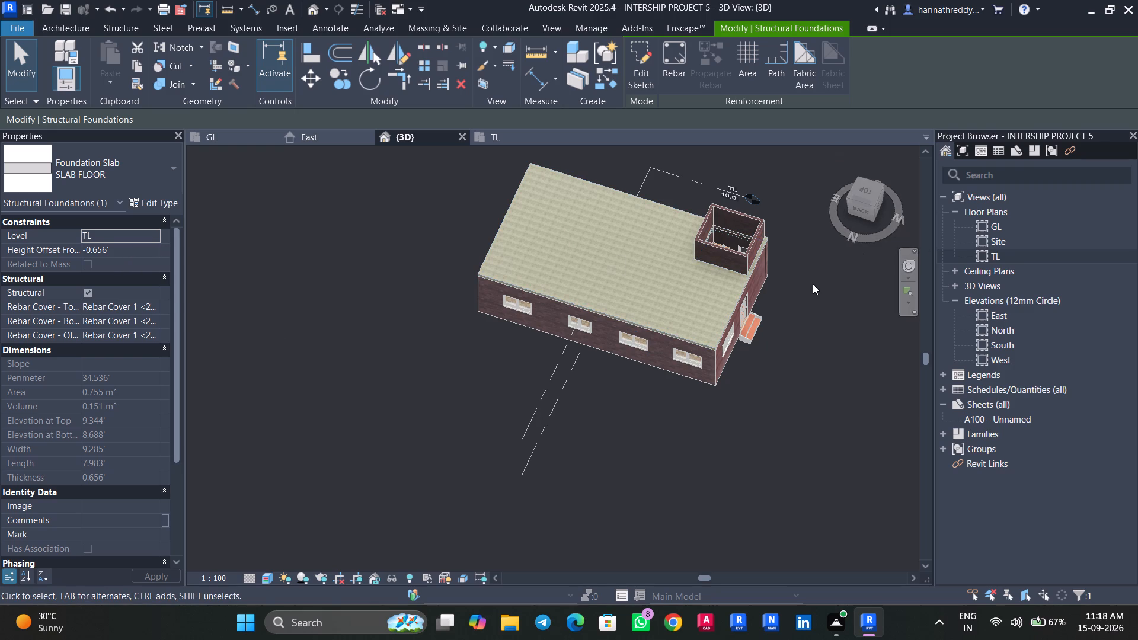
{"action": "middle_click_drag", "start_coordinate": [817, 299], "coordinate": [727, 371]}
{"action": "scroll", "coordinate": [672, 303], "scroll_direction": "up", "scroll_amount": 9}
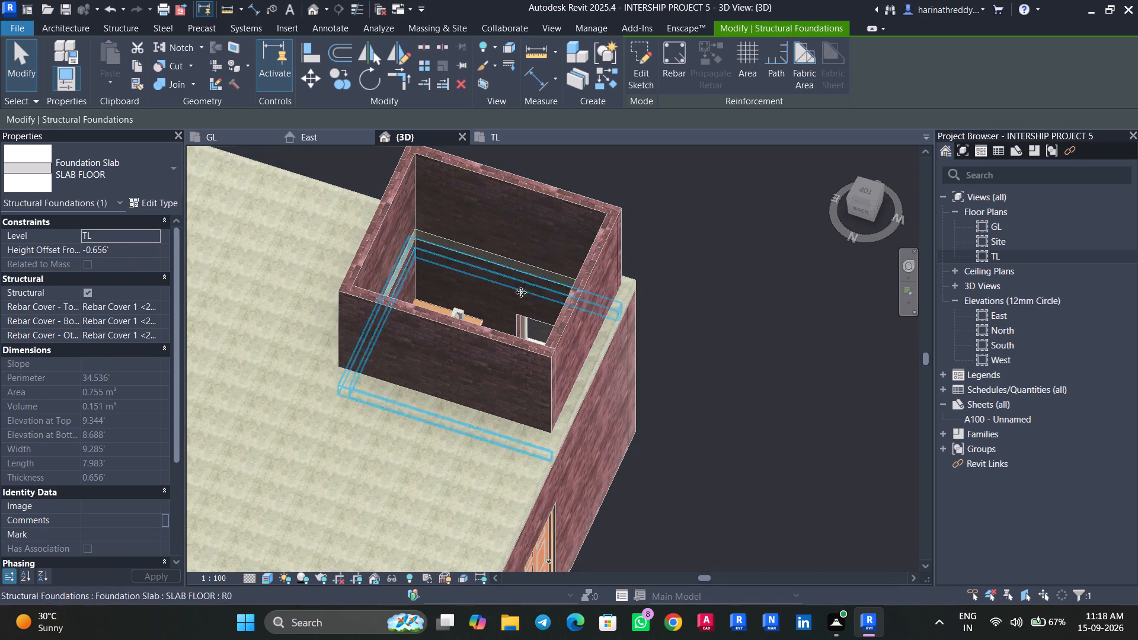
{"action": "key", "text": "Escape"}
{"action": "left_click", "coordinate": [463, 268]}
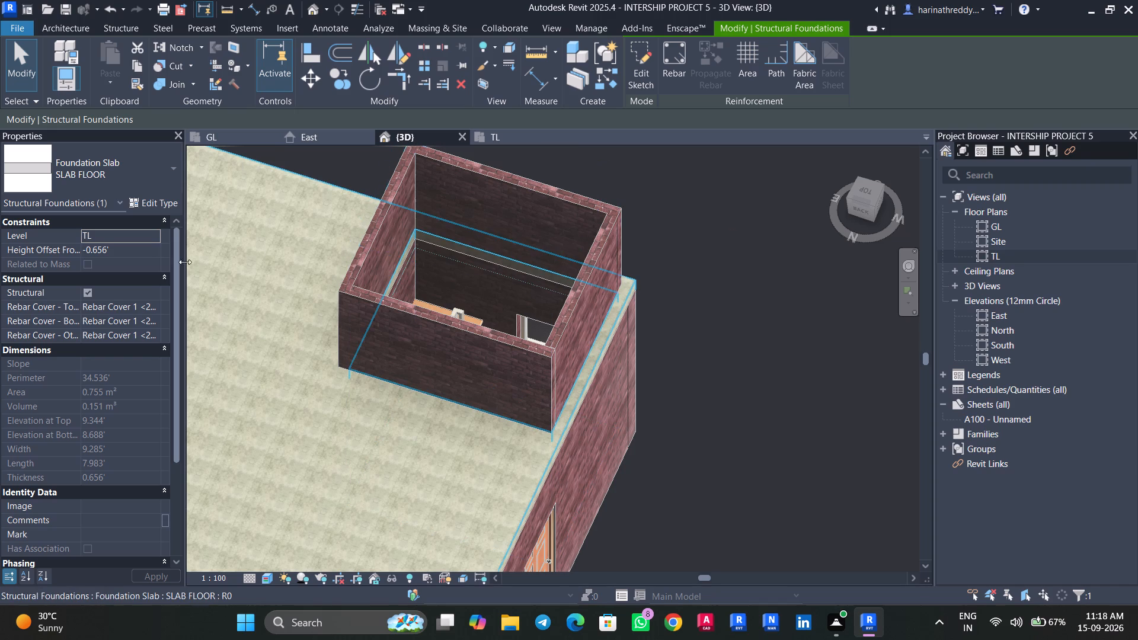
{"action": "left_click", "coordinate": [144, 251]}
{"action": "key", "text": "0"}
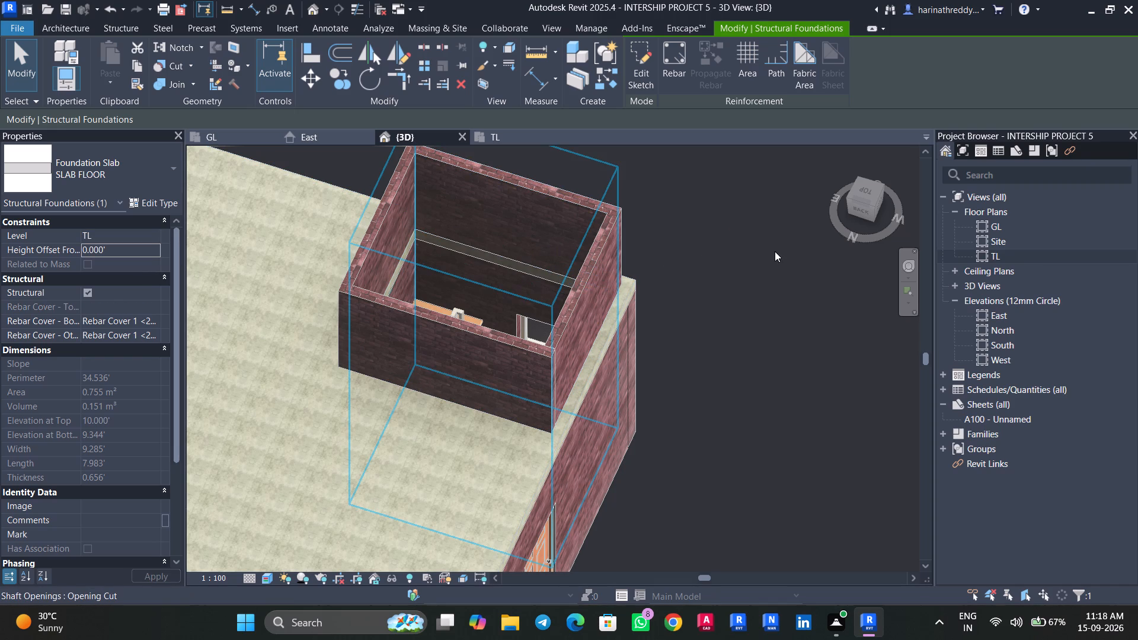
In the East elevation, draw a new level along the top of the stair enclosure at 16 ft.
{"action": "double_click", "coordinate": [1000, 318]}
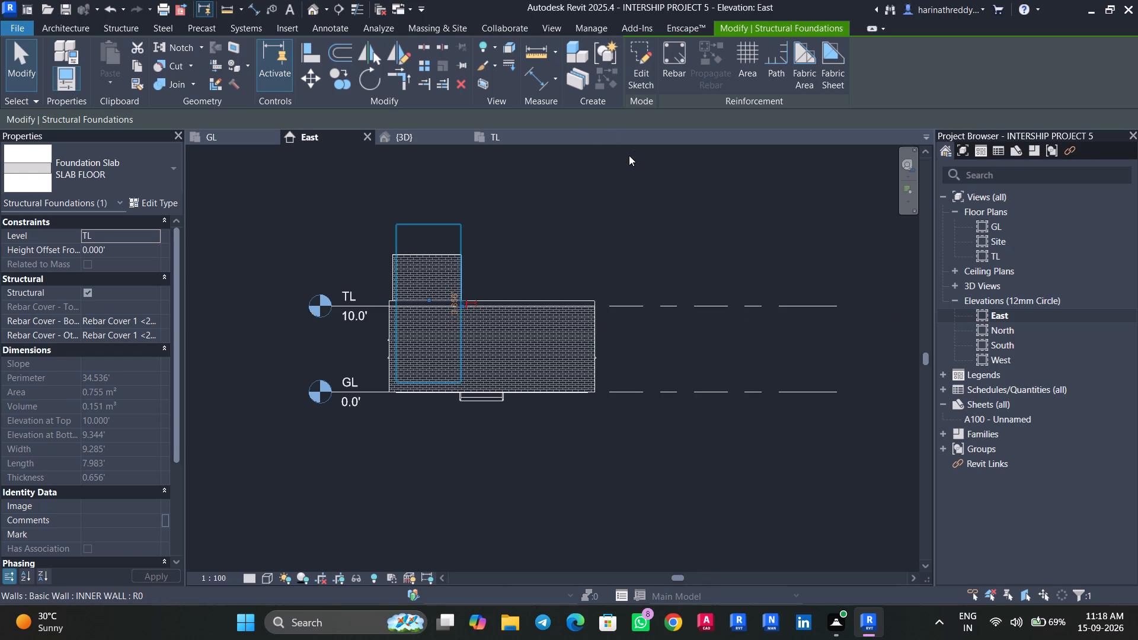
{"action": "type", "text": "LL"}
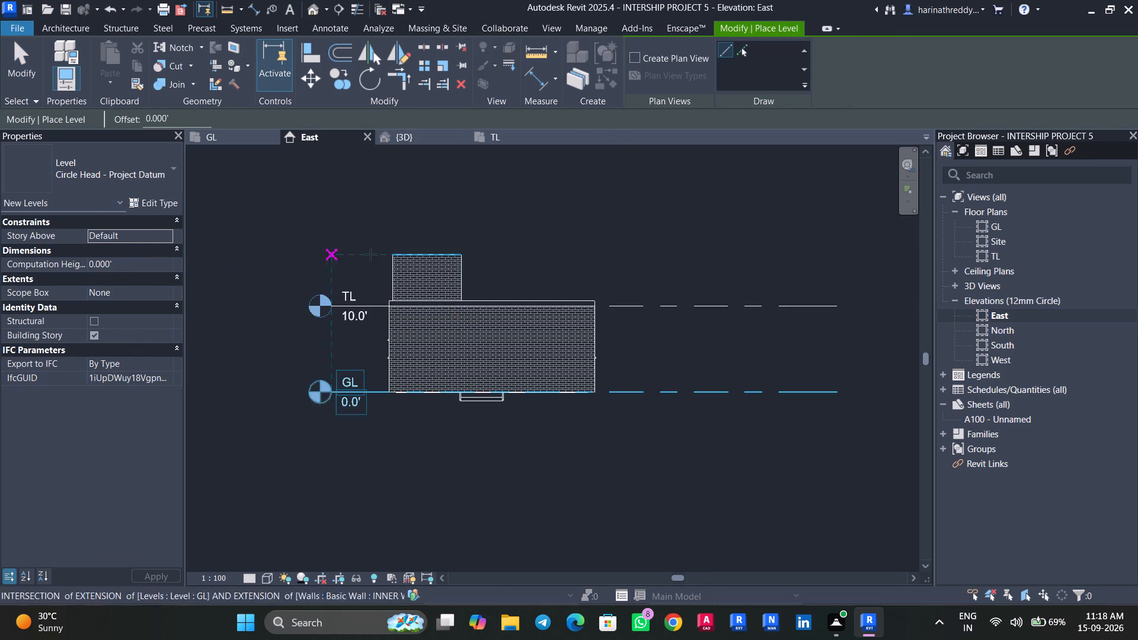
{"action": "left_click", "coordinate": [392, 252]}
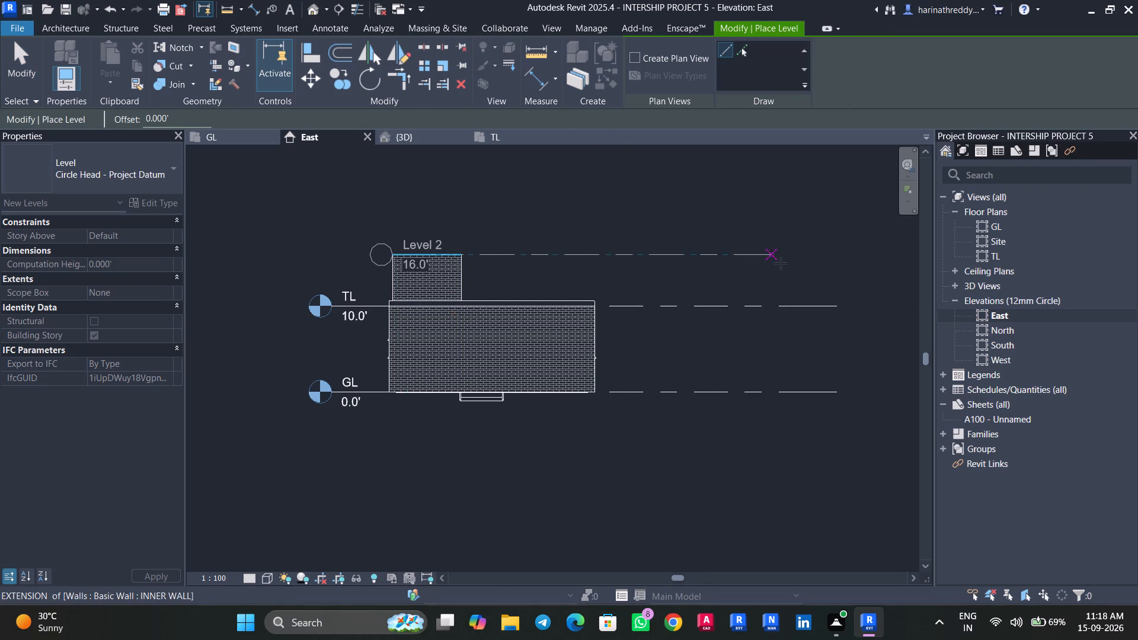
{"action": "left_click", "coordinate": [831, 268]}
{"action": "key", "text": "Escape"}
{"action": "key", "text": "Escape"}
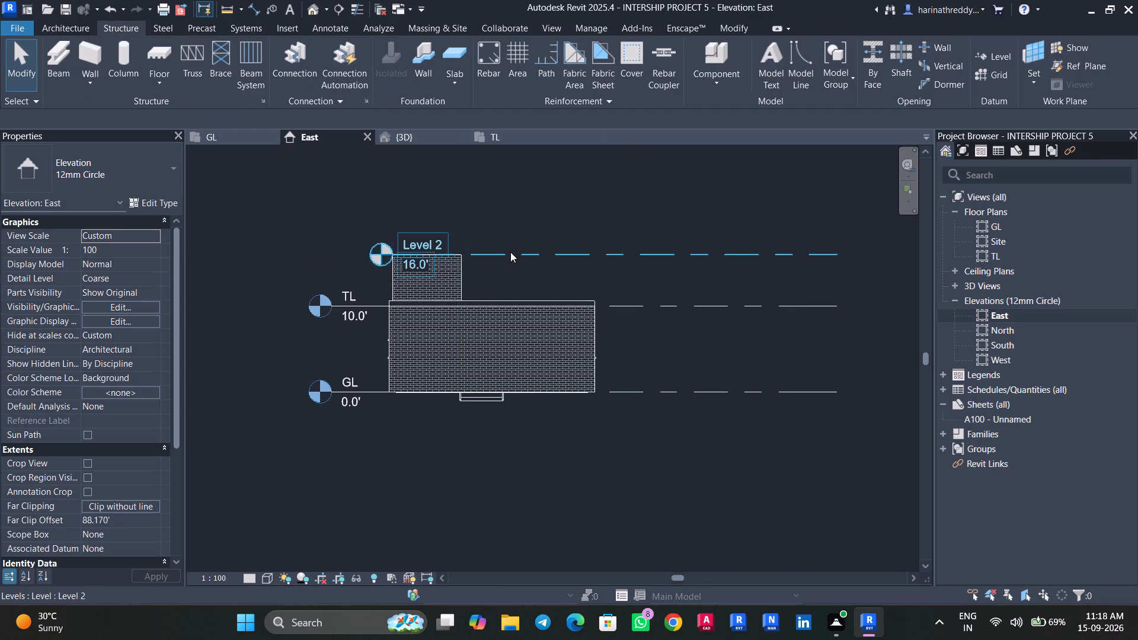
{"action": "key", "text": "Escape"}
{"action": "left_click", "coordinate": [511, 253]}
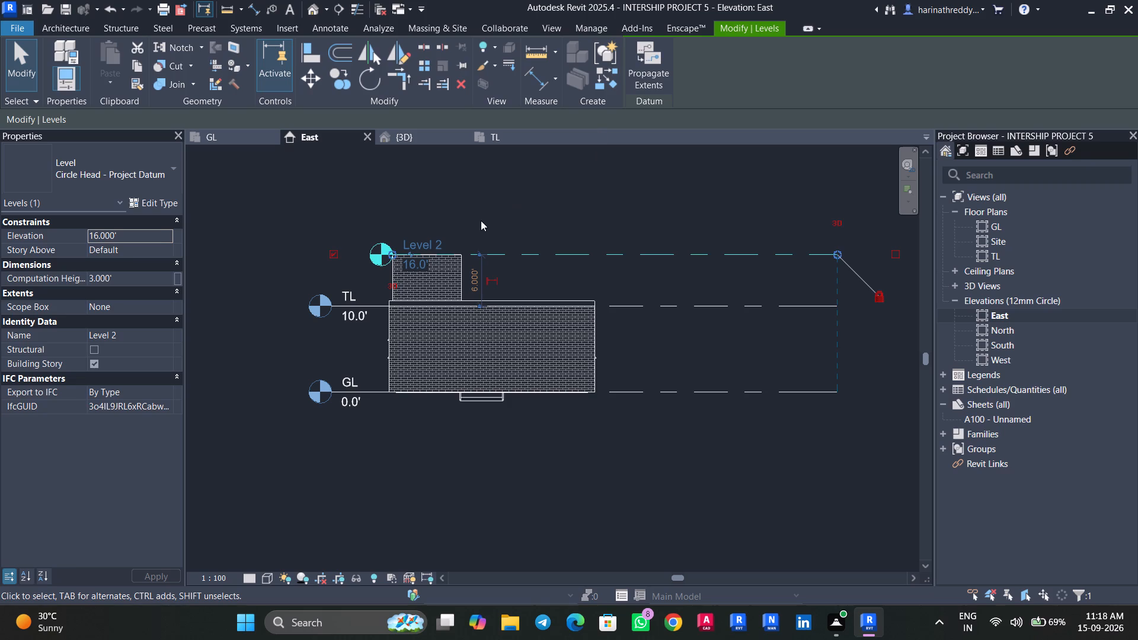
{"action": "key", "text": "Escape"}
{"action": "key", "text": "Escape"}
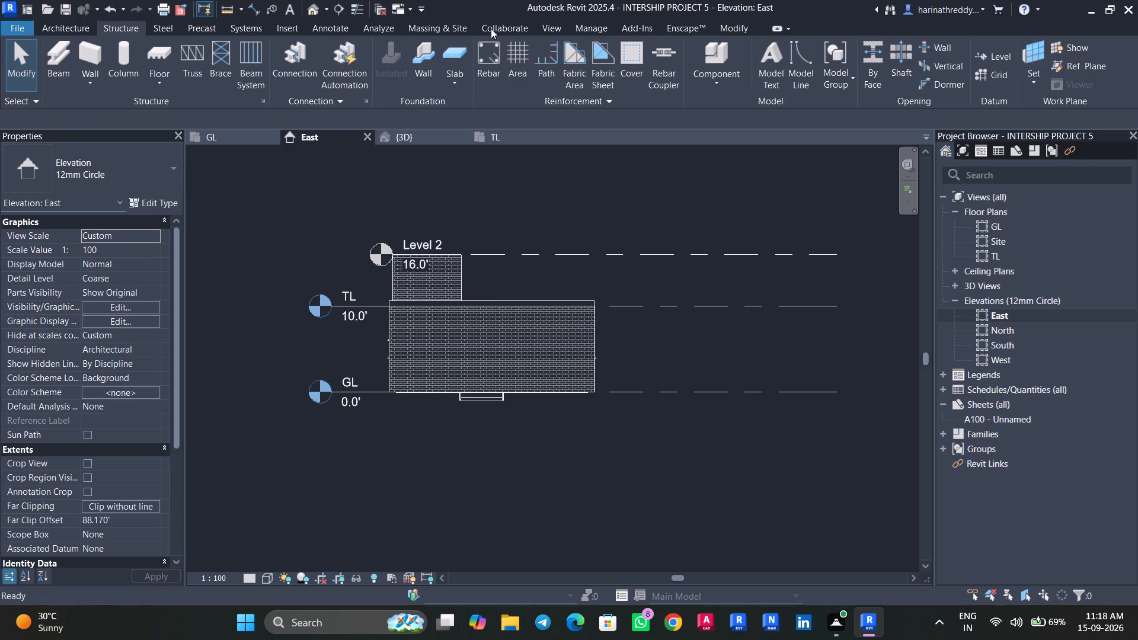
Create a floor plan view for the new 16 ft level, Level 2.
{"action": "left_click", "coordinate": [544, 30]}
{"action": "left_click", "coordinate": [574, 52]}
{"action": "left_click", "coordinate": [587, 76]}
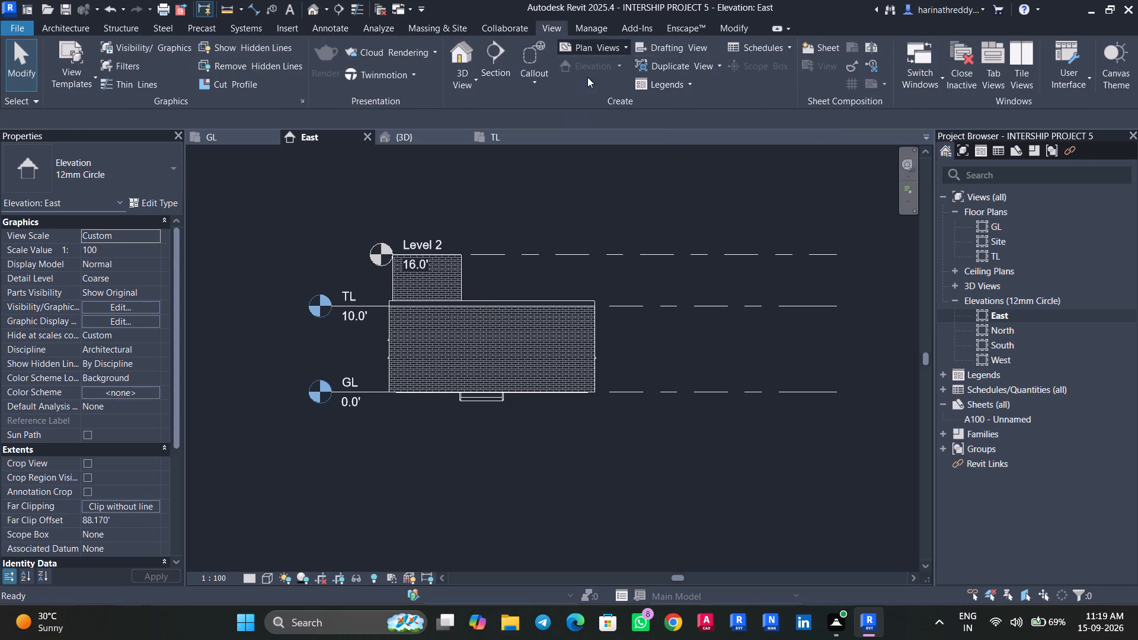
{"action": "left_click", "coordinate": [559, 455]}
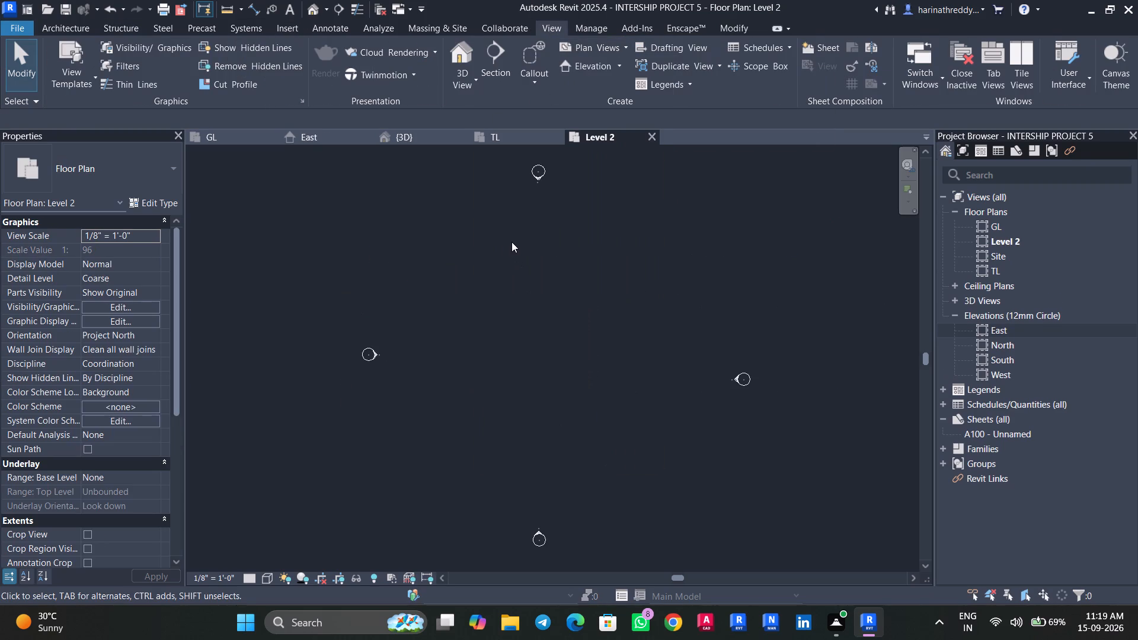
Close the Level 2 plan and, in the East elevation, stretch the 16 ft level line until its head aligns with TL and GL.
{"action": "left_click", "coordinate": [655, 135]}
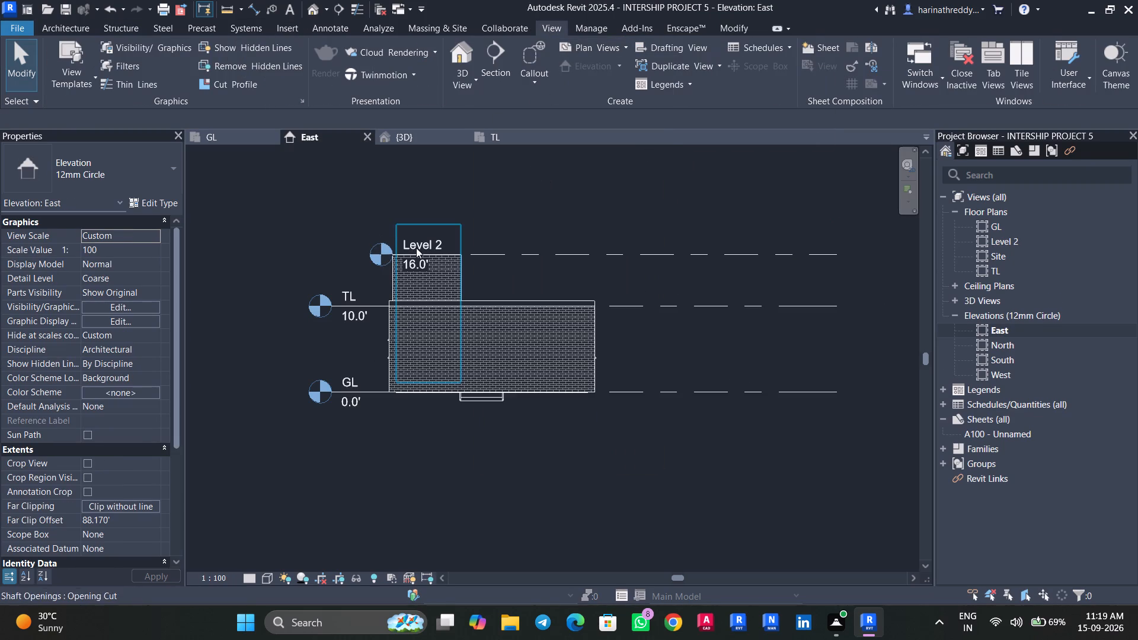
{"action": "key", "text": "Escape"}
{"action": "left_click", "coordinate": [528, 254]}
{"action": "scroll", "coordinate": [348, 249], "scroll_direction": "up", "scroll_amount": 5}
{"action": "left_click_drag", "start_coordinate": [436, 259], "coordinate": [347, 257]}
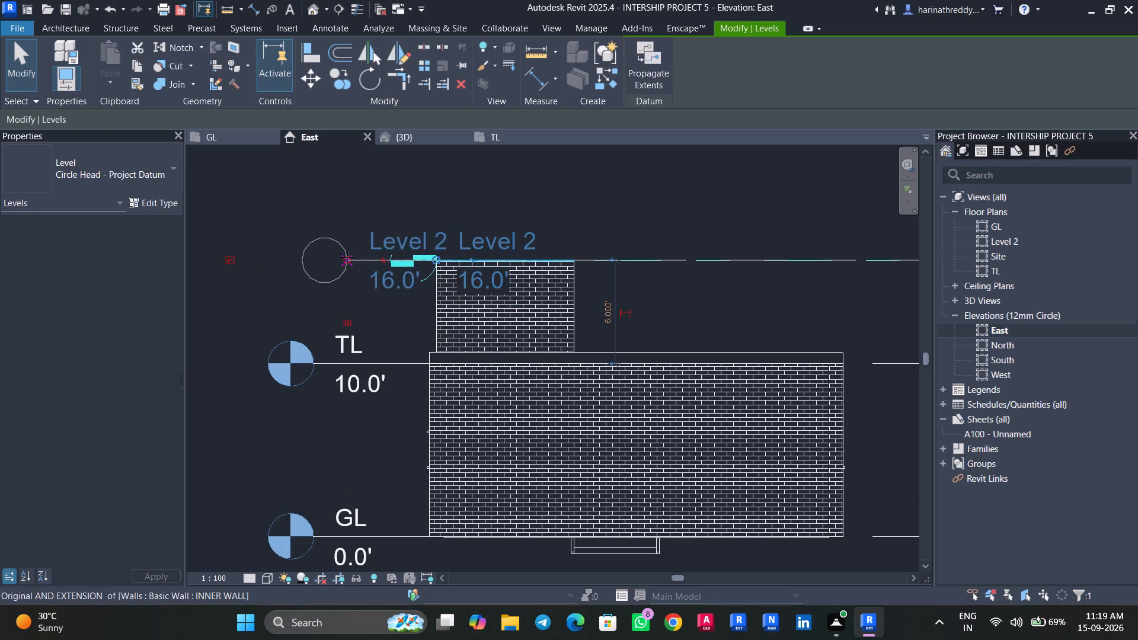
{"action": "left_click_drag", "start_coordinate": [347, 257], "coordinate": [309, 258]}
{"action": "key", "text": "Escape"}
{"action": "key", "text": "Escape"}
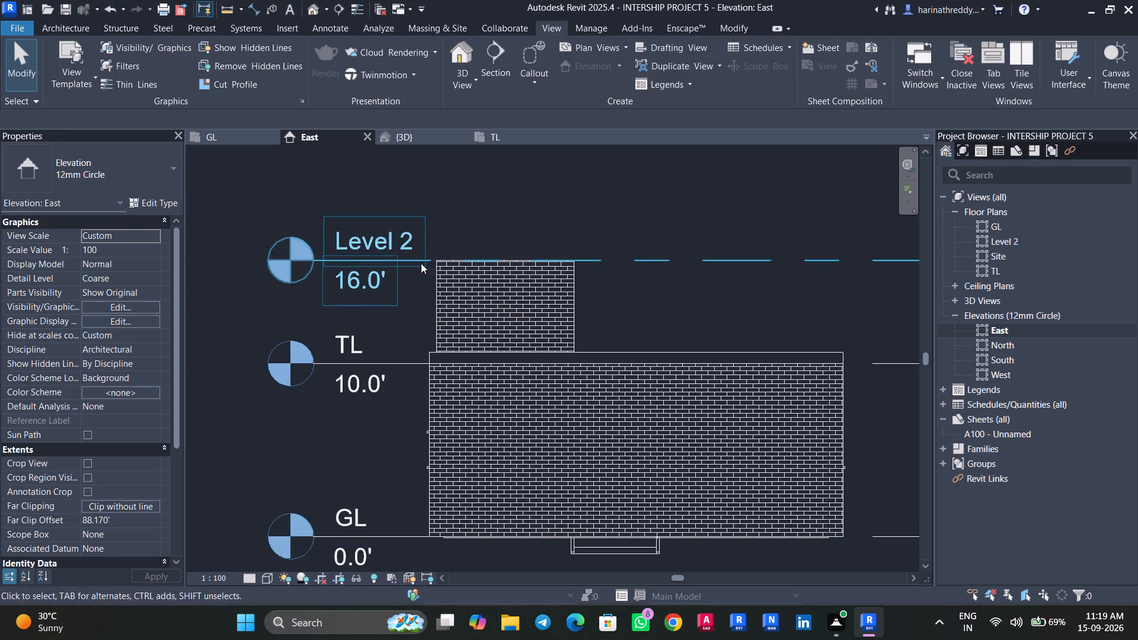
Rename the 16 ft level as RTL, along with its plan view.
{"action": "left_click", "coordinate": [403, 235]}
{"action": "left_click", "coordinate": [403, 235]}
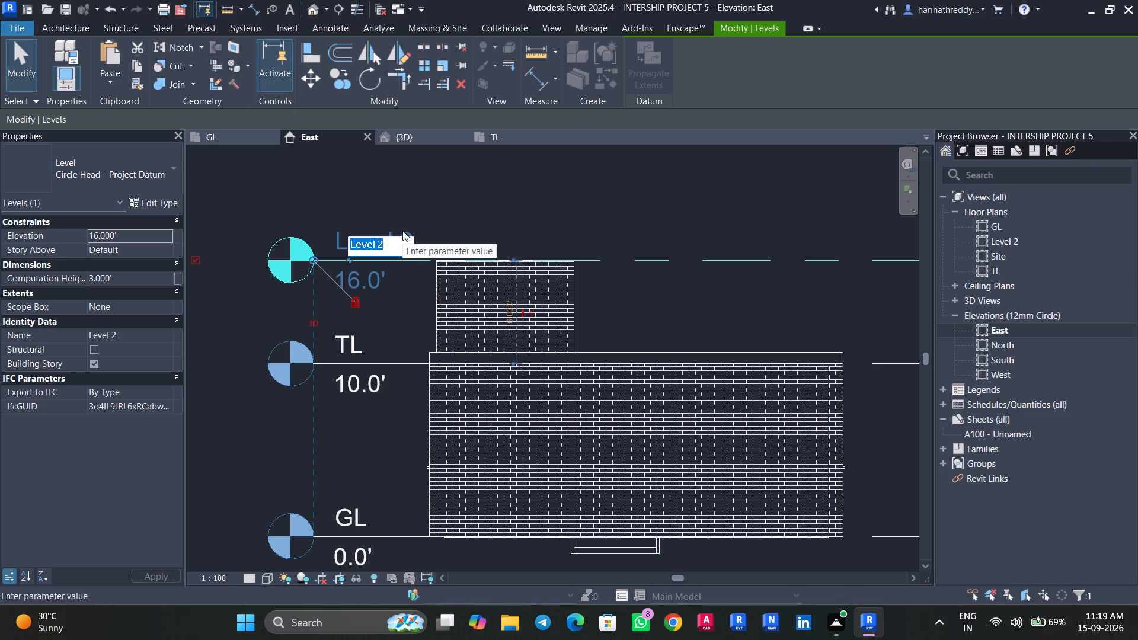
{"action": "type", "text": "RT"}
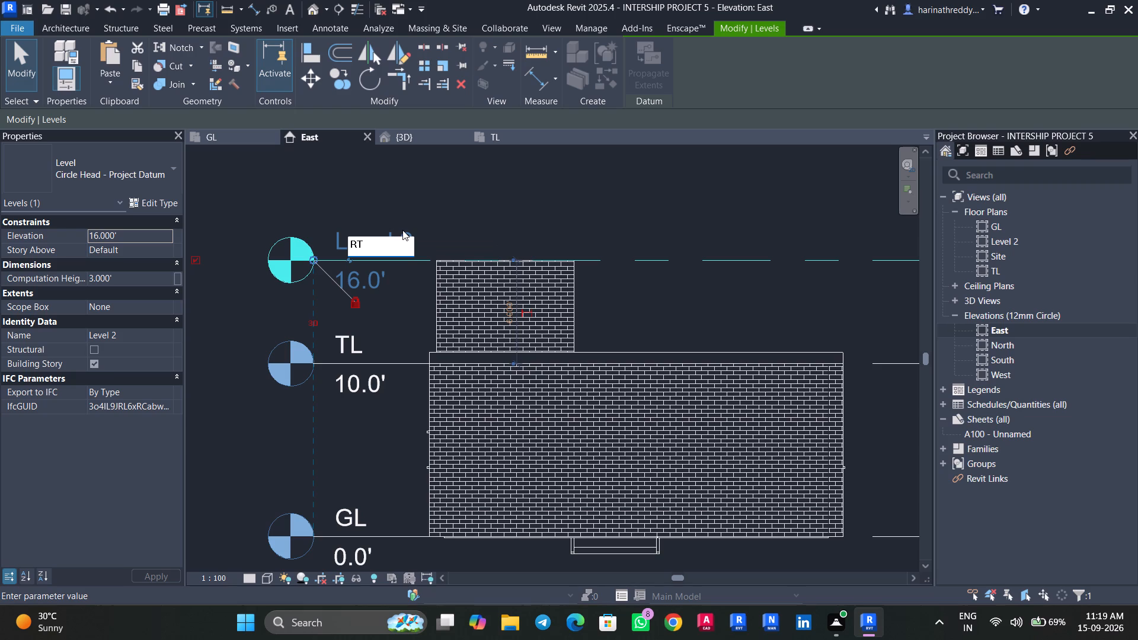
{"action": "key", "text": "l"}
{"action": "left_click", "coordinate": [493, 202]}
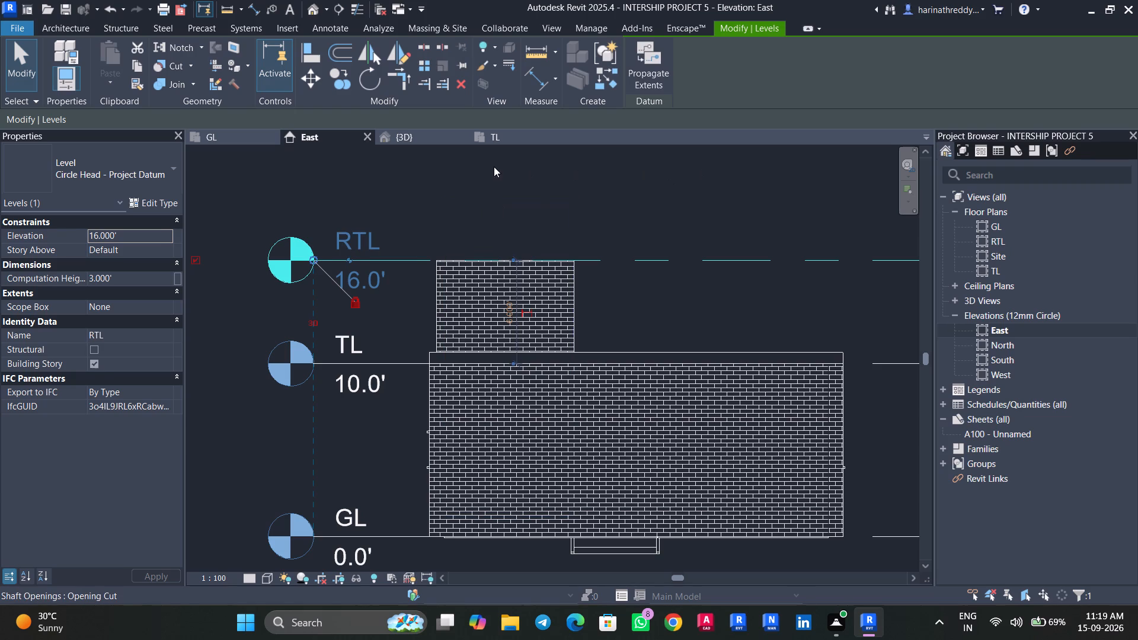
{"action": "key", "text": "Escape"}
{"action": "key", "text": "Escape"}
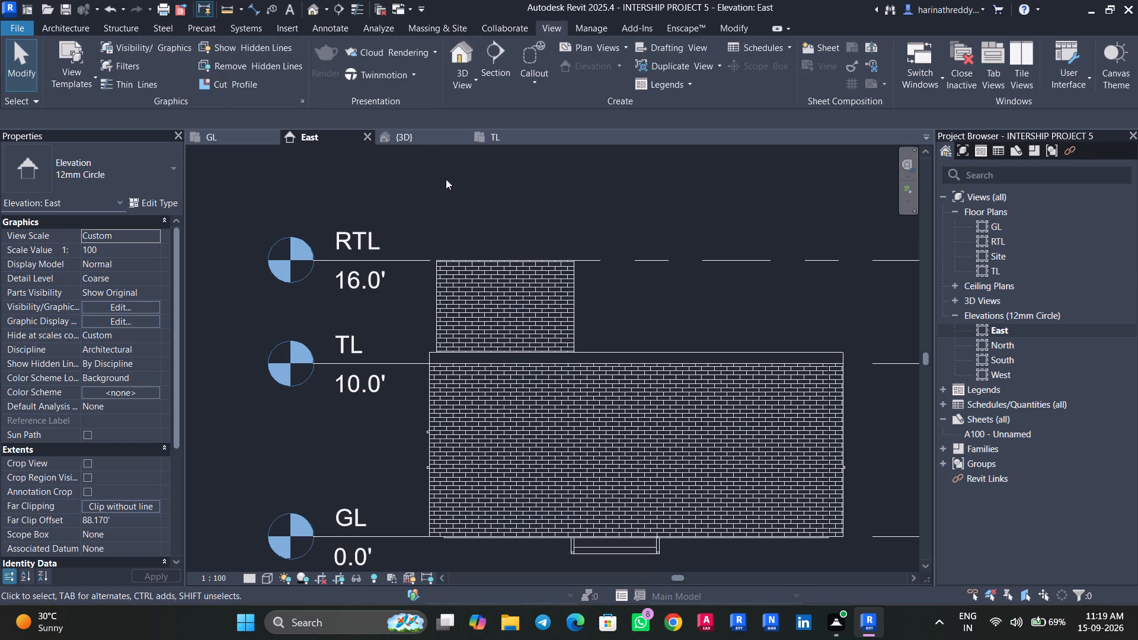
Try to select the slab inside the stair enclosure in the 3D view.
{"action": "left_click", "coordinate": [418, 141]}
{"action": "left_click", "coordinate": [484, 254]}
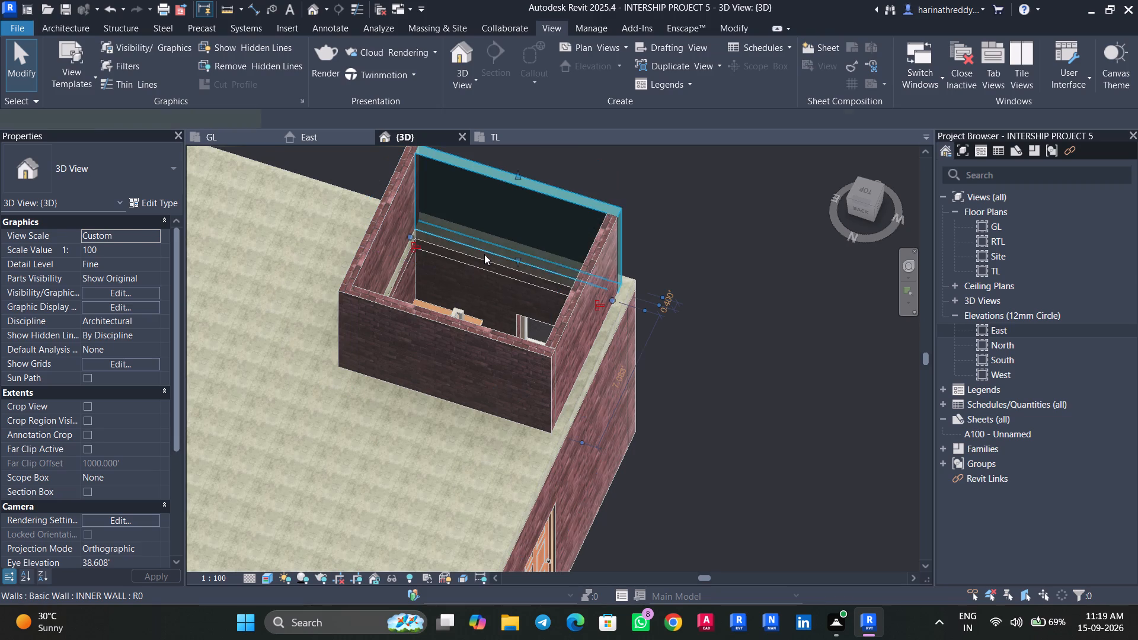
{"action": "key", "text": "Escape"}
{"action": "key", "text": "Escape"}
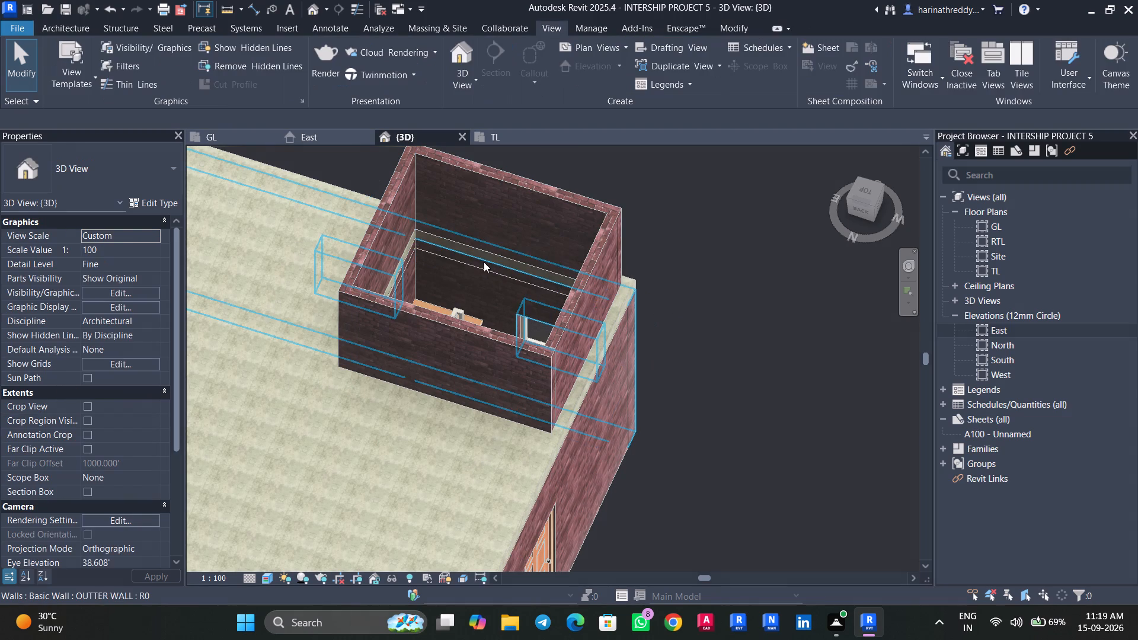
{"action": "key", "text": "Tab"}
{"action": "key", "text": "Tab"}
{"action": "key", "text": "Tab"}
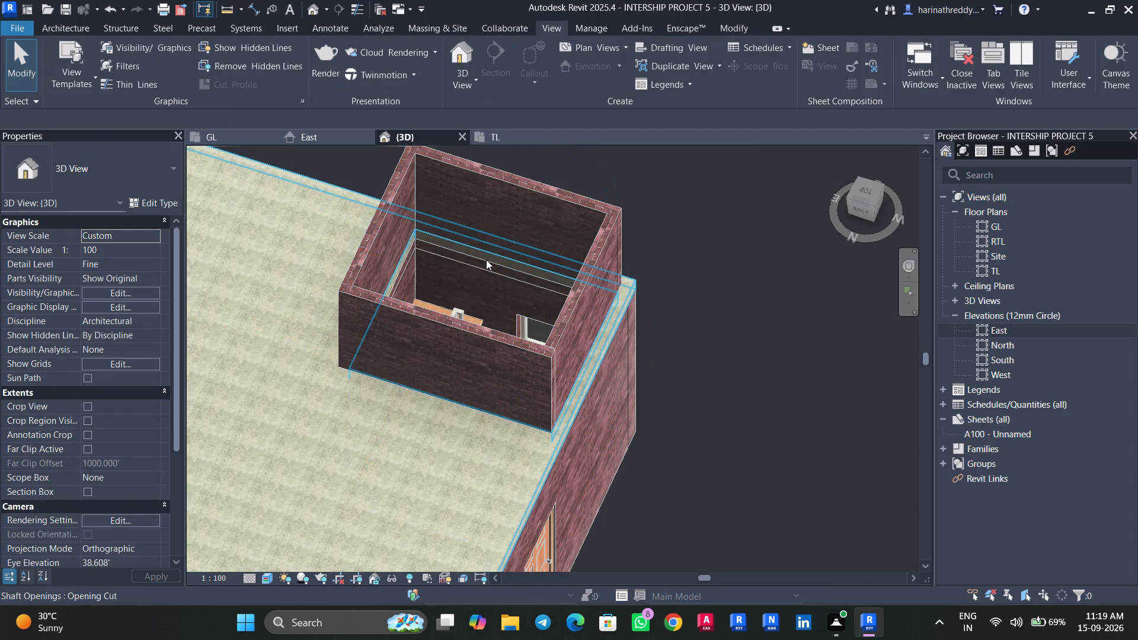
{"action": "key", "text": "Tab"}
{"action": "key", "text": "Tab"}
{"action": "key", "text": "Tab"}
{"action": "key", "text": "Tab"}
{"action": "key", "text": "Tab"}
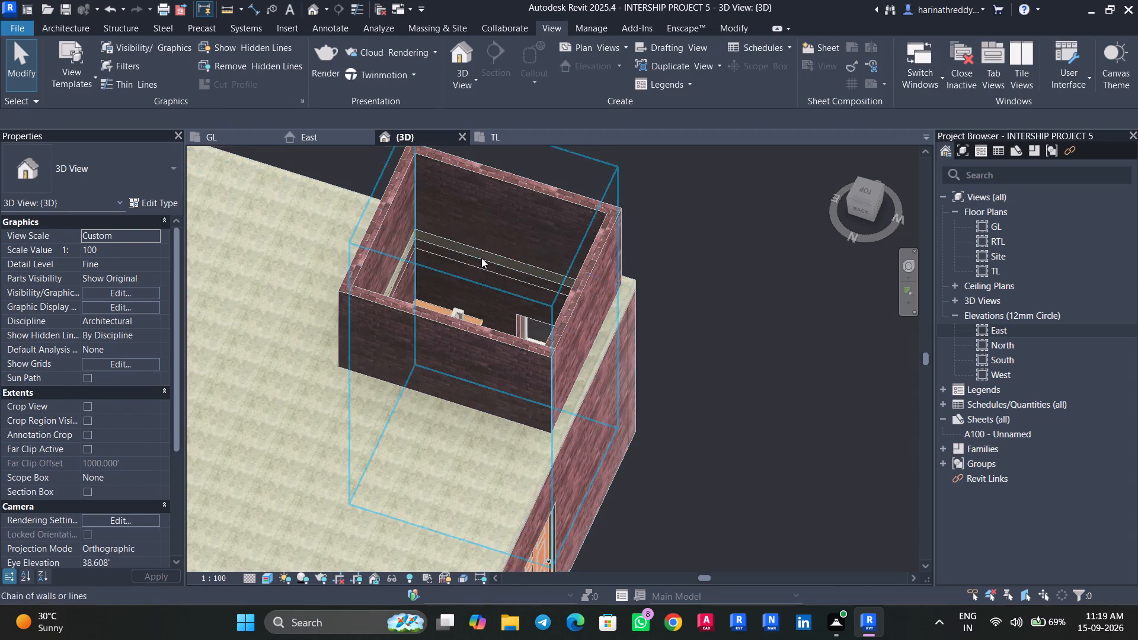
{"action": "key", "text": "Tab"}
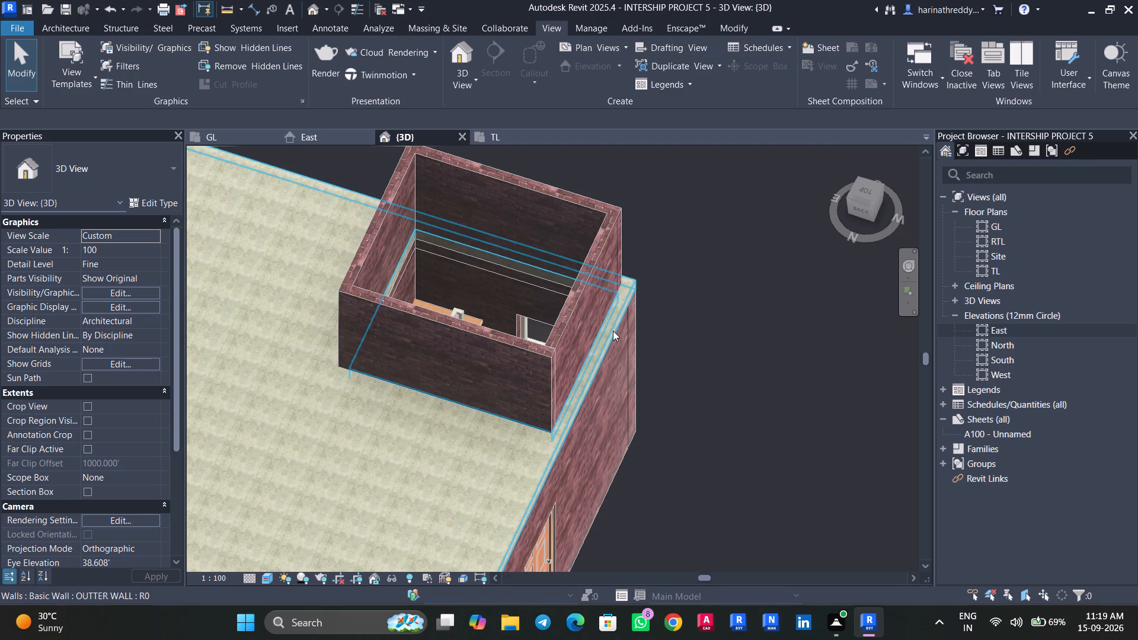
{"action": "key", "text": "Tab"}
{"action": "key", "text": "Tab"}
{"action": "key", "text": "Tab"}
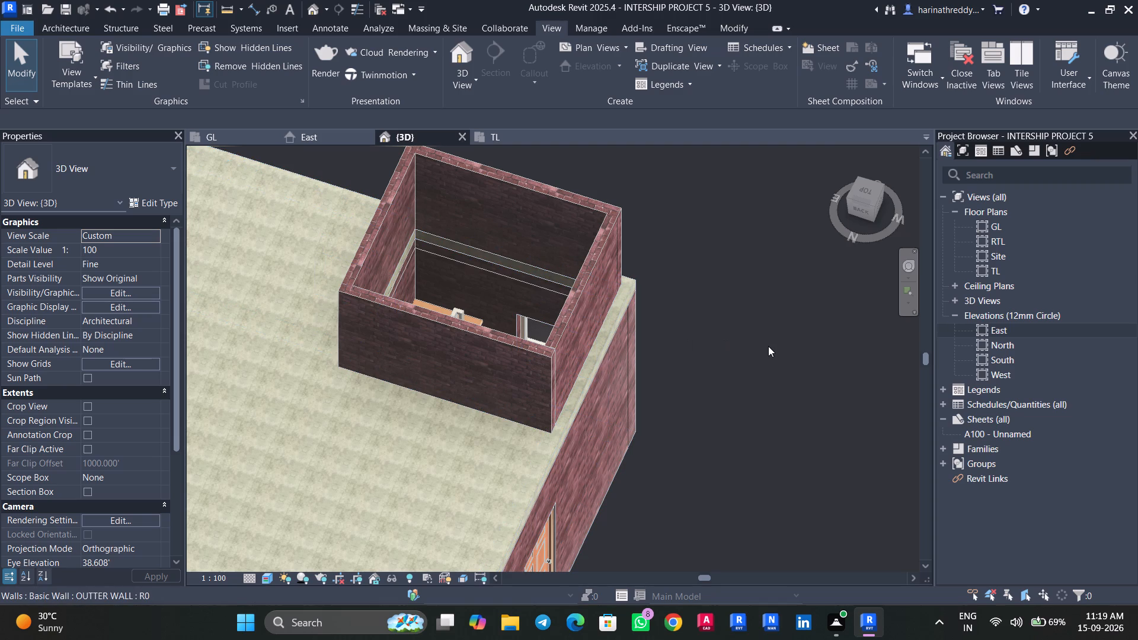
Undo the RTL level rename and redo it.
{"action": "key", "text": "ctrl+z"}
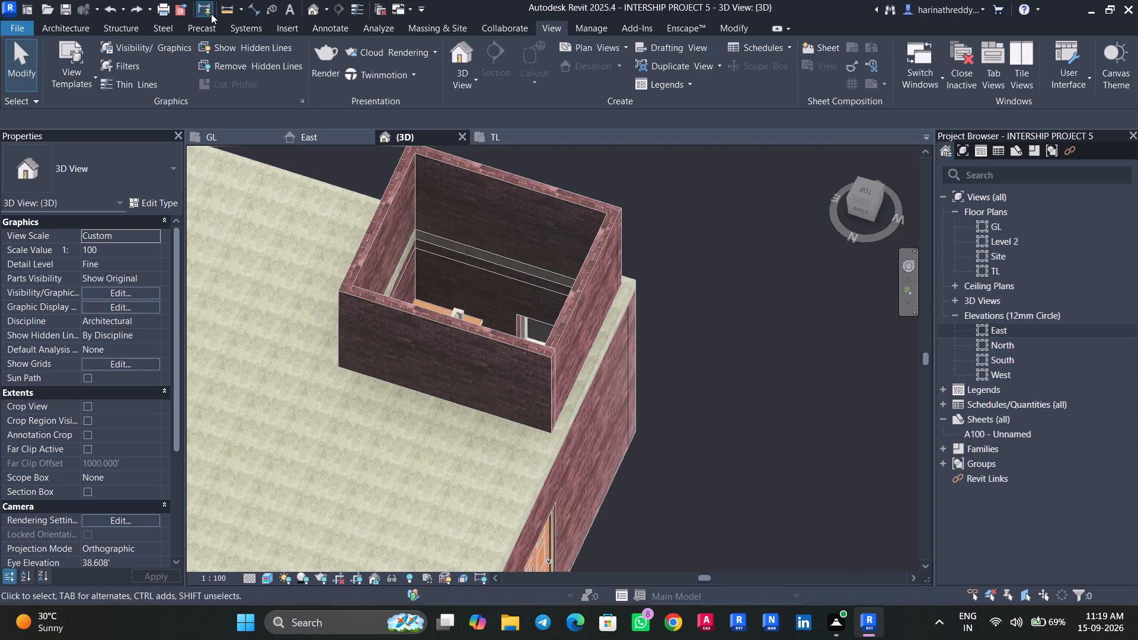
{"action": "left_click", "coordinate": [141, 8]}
Select the foundation slab inside the rooftop stair enclosure and assign it to level RTL.
{"action": "left_click", "coordinate": [880, 202]}
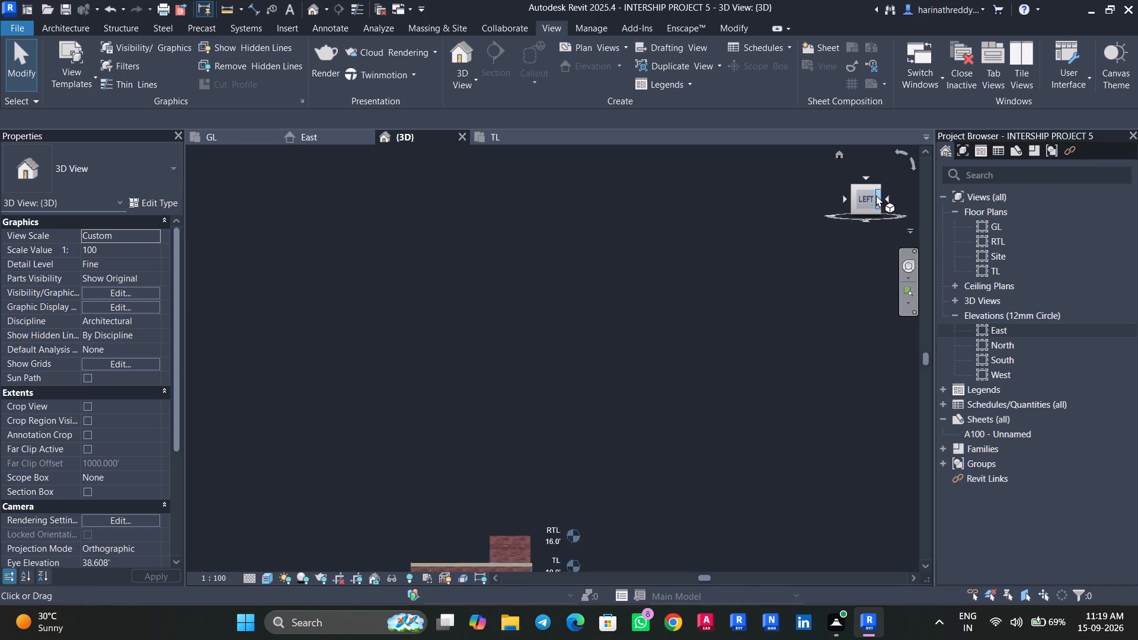
{"action": "scroll", "coordinate": [685, 398], "scroll_direction": "up", "scroll_amount": 3}
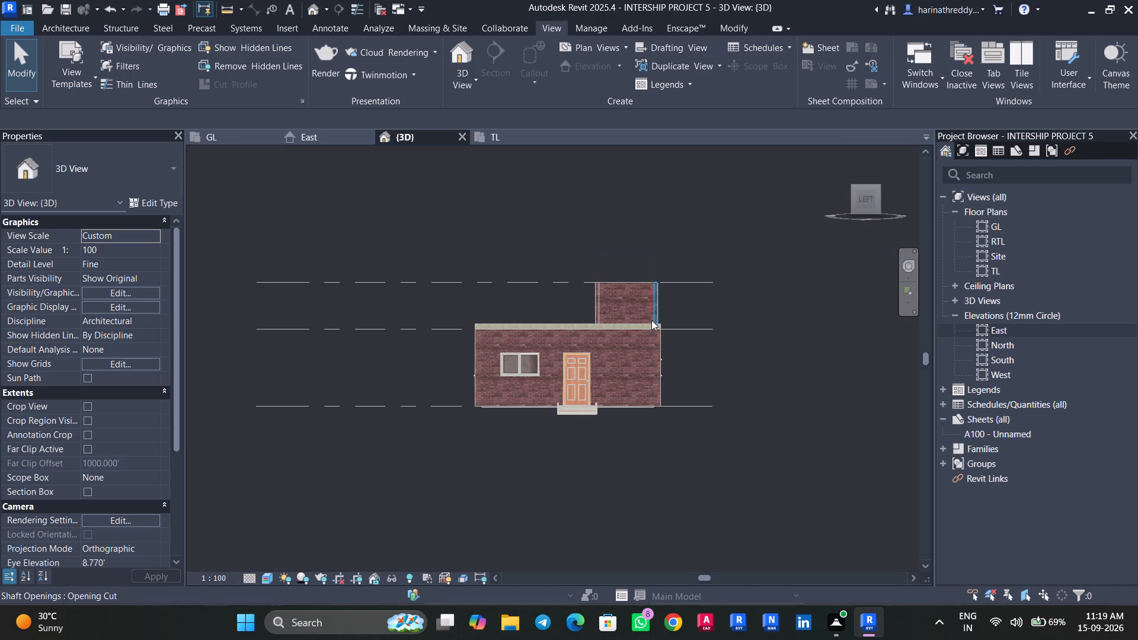
{"action": "key", "text": "Tab"}
{"action": "key", "text": "Tab"}
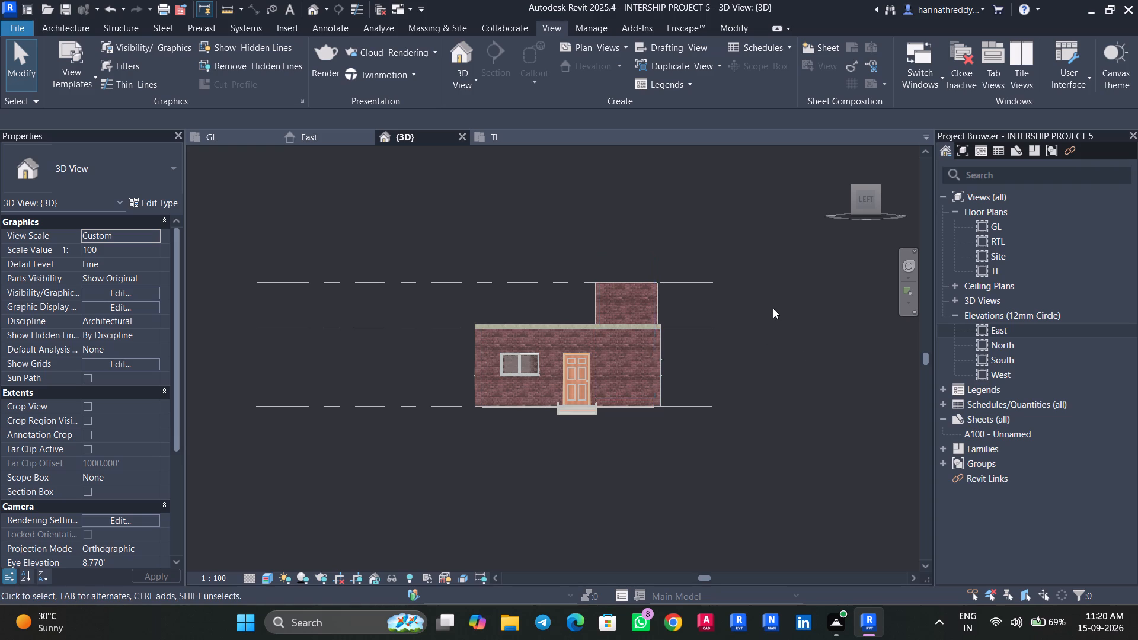
{"action": "scroll", "coordinate": [773, 308], "scroll_direction": "down", "scroll_amount": 2}
{"action": "middle_click_drag", "start_coordinate": [766, 305], "coordinate": [829, 517], "text": "shift"}
{"action": "scroll", "coordinate": [696, 323], "scroll_direction": "up", "scroll_amount": 8}
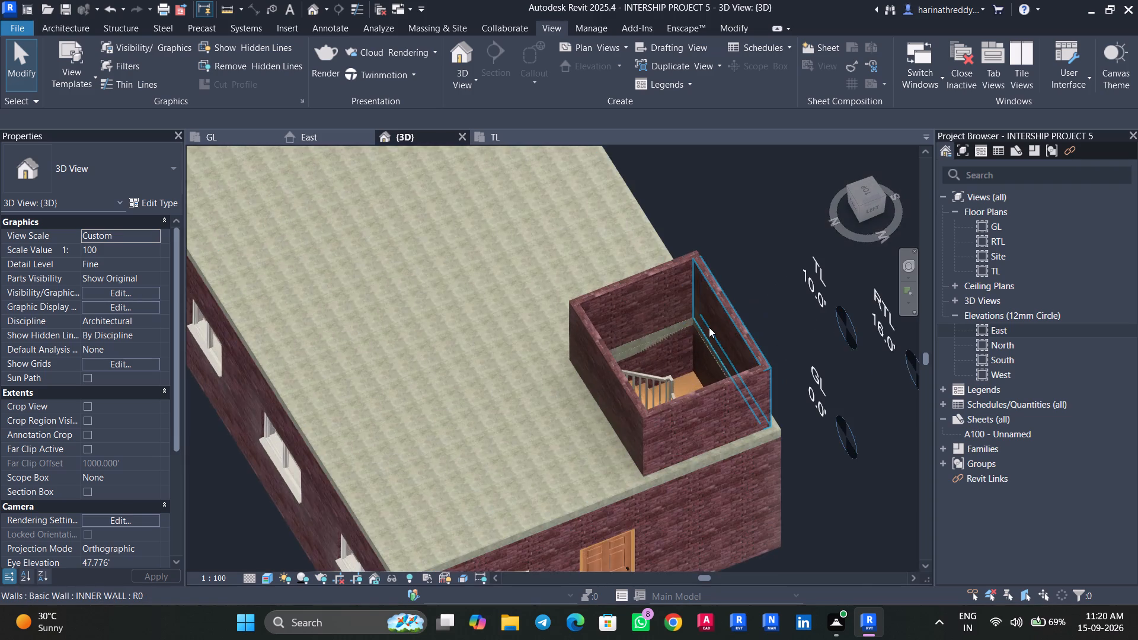
{"action": "scroll", "coordinate": [667, 341], "scroll_direction": "up", "scroll_amount": 6}
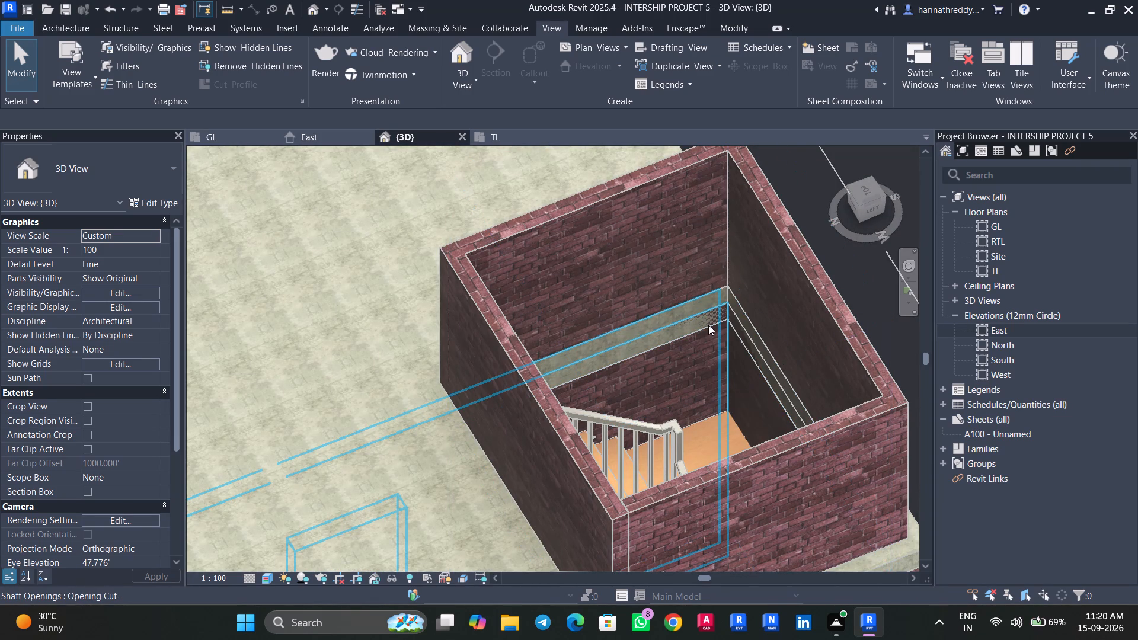
{"action": "left_click", "coordinate": [710, 329]}
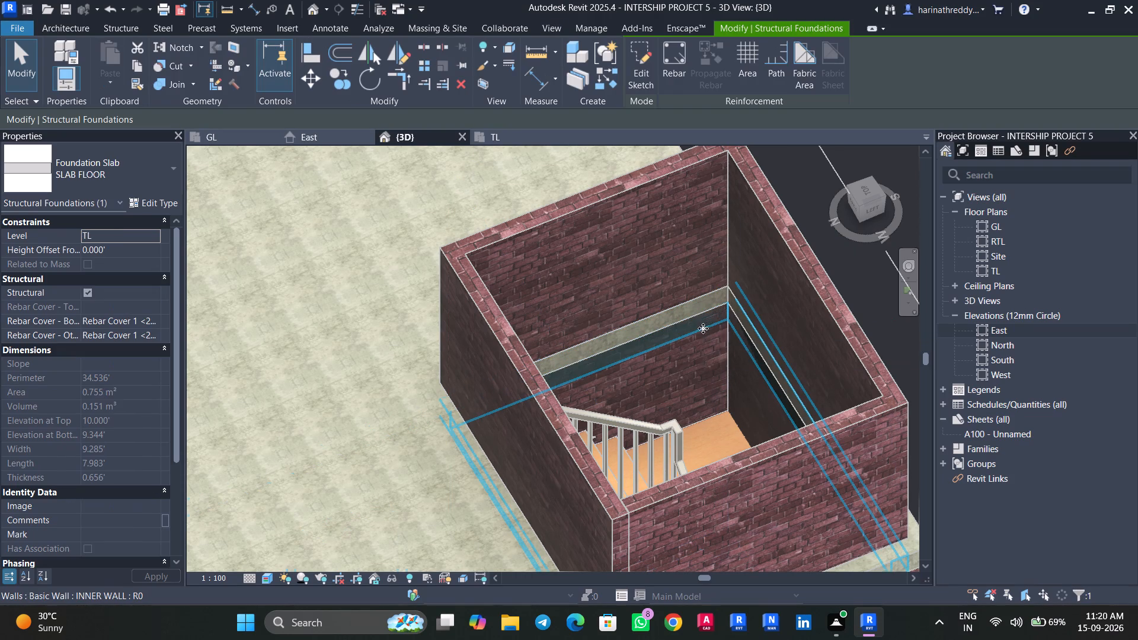
{"action": "left_click", "coordinate": [158, 236]}
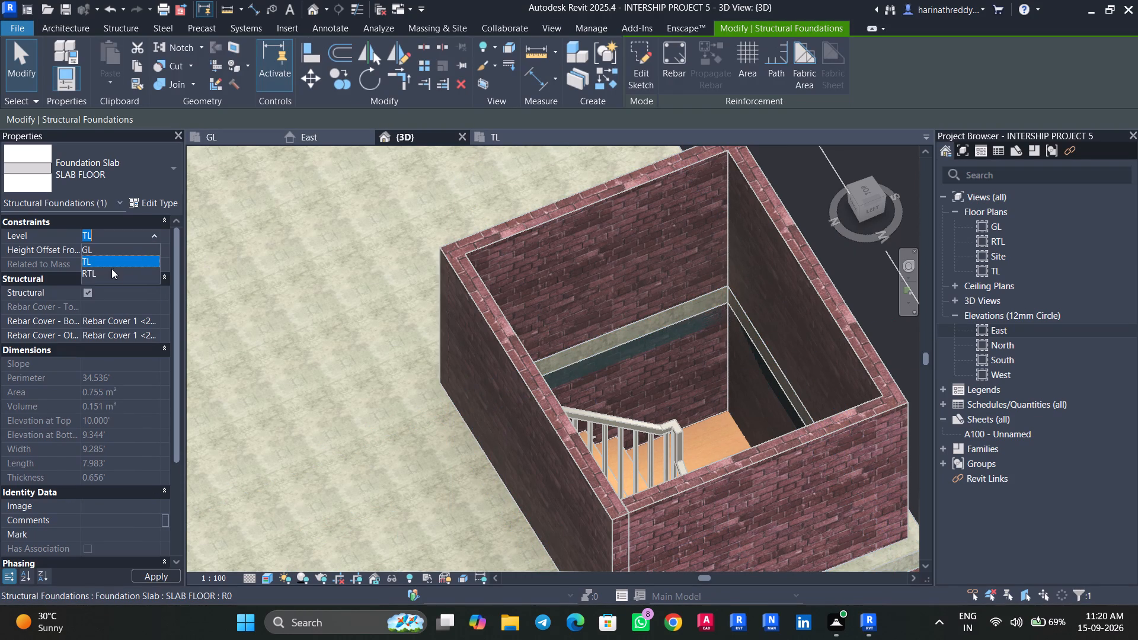
{"action": "left_click", "coordinate": [108, 273]}
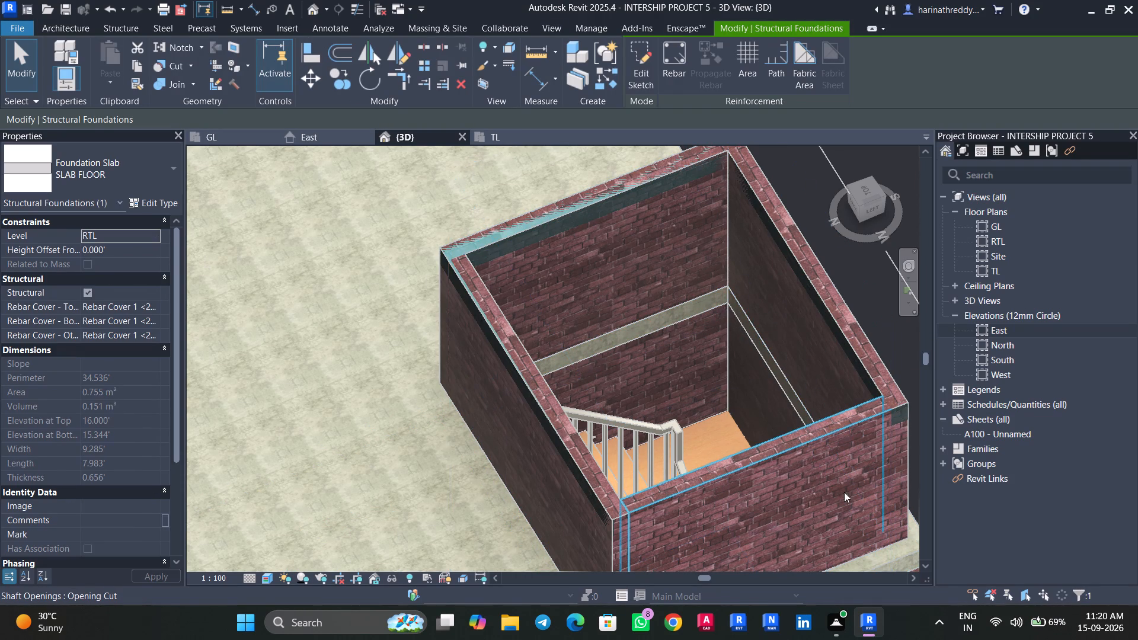
From the left side, lower the shaft opening's top to just below the enclosure slab, at an unconnected height of about 13.64 ft.
{"action": "left_click", "coordinate": [874, 207]}
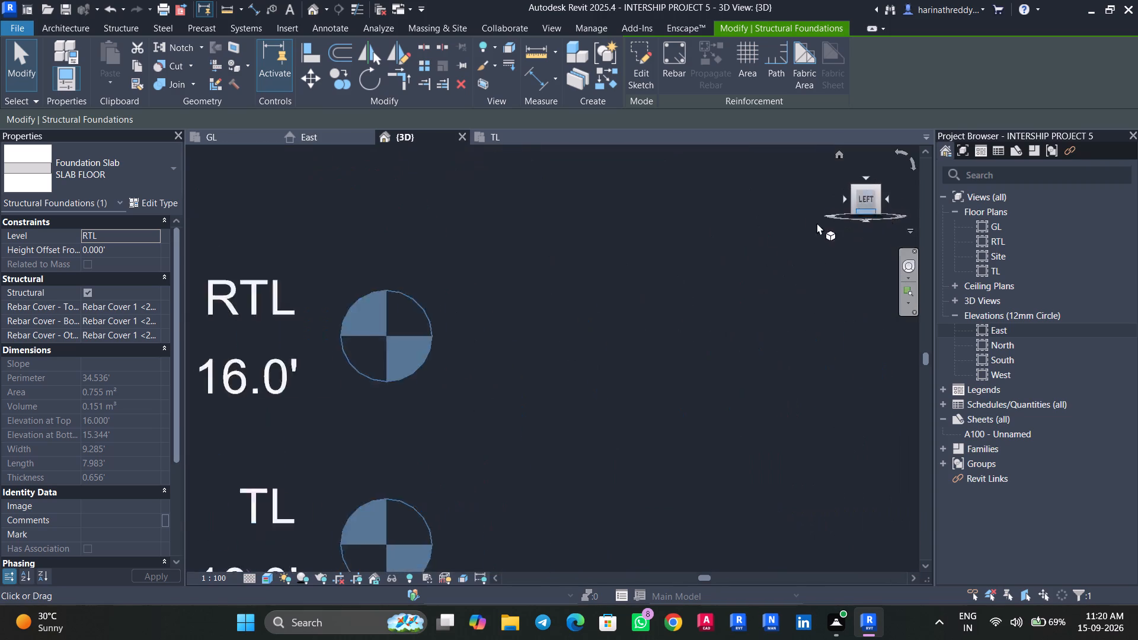
{"action": "left_click", "coordinate": [575, 293]}
{"action": "left_click_drag", "start_coordinate": [549, 220], "coordinate": [545, 335]}
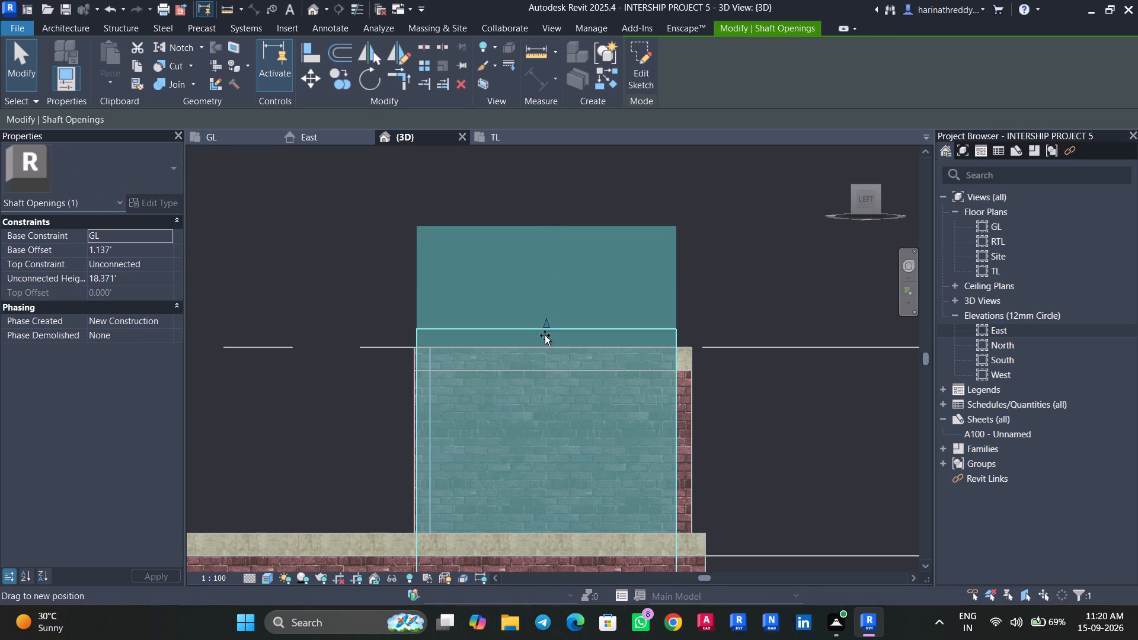
{"action": "left_click_drag", "start_coordinate": [545, 335], "coordinate": [541, 390]}
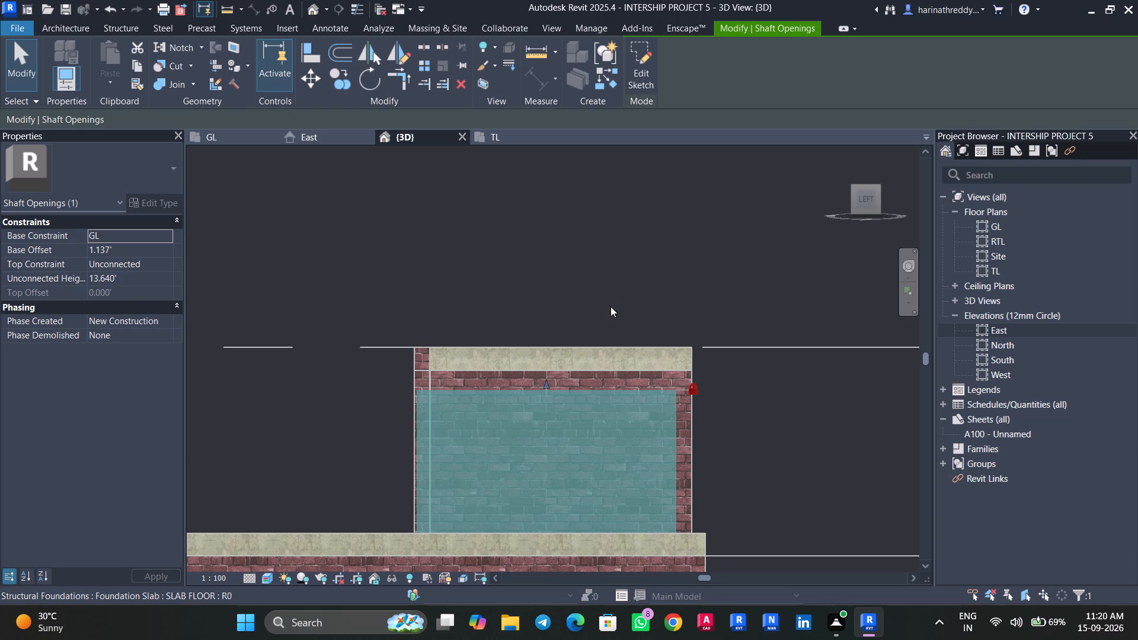
{"action": "left_click", "coordinate": [497, 226]}
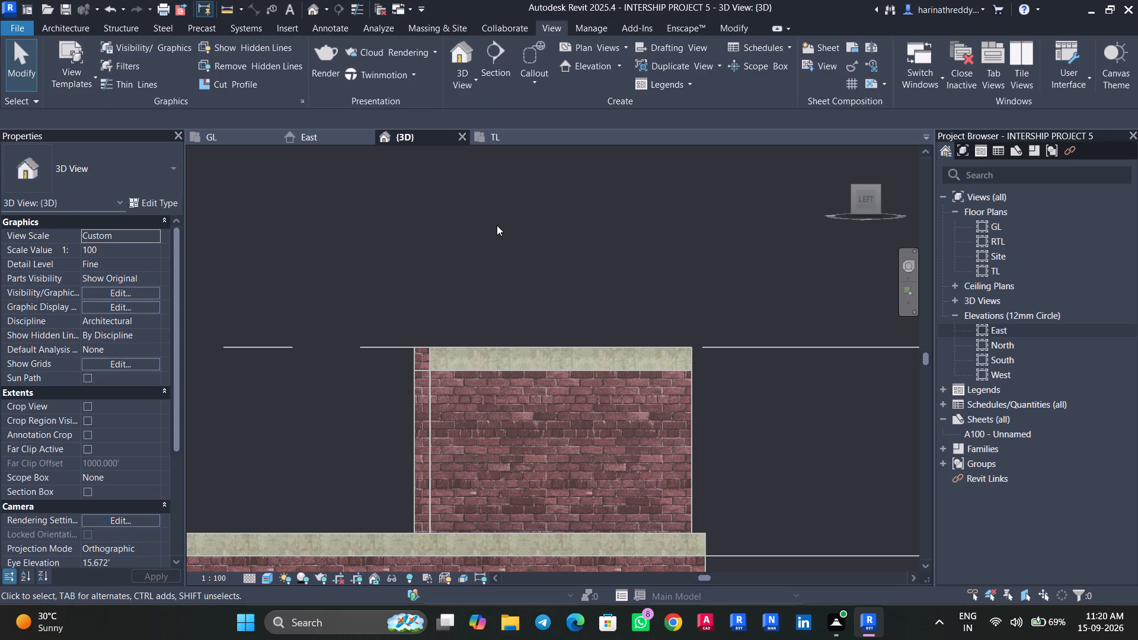
Set the enclosure slab's height offset from level RTL to 200 mm and view the capped enclosure.
{"action": "scroll", "coordinate": [499, 220], "scroll_direction": "down", "scroll_amount": 3}
{"action": "middle_click_drag", "start_coordinate": [496, 207], "coordinate": [664, 356], "text": "shift"}
{"action": "left_click", "coordinate": [620, 350]}
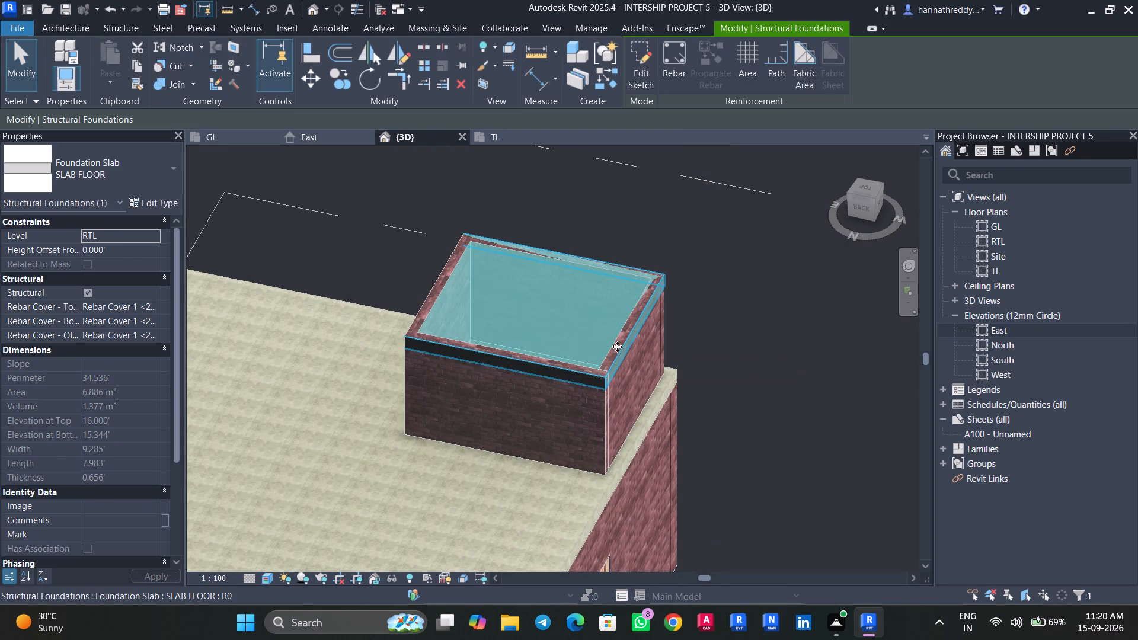
{"action": "left_click", "coordinate": [118, 248]}
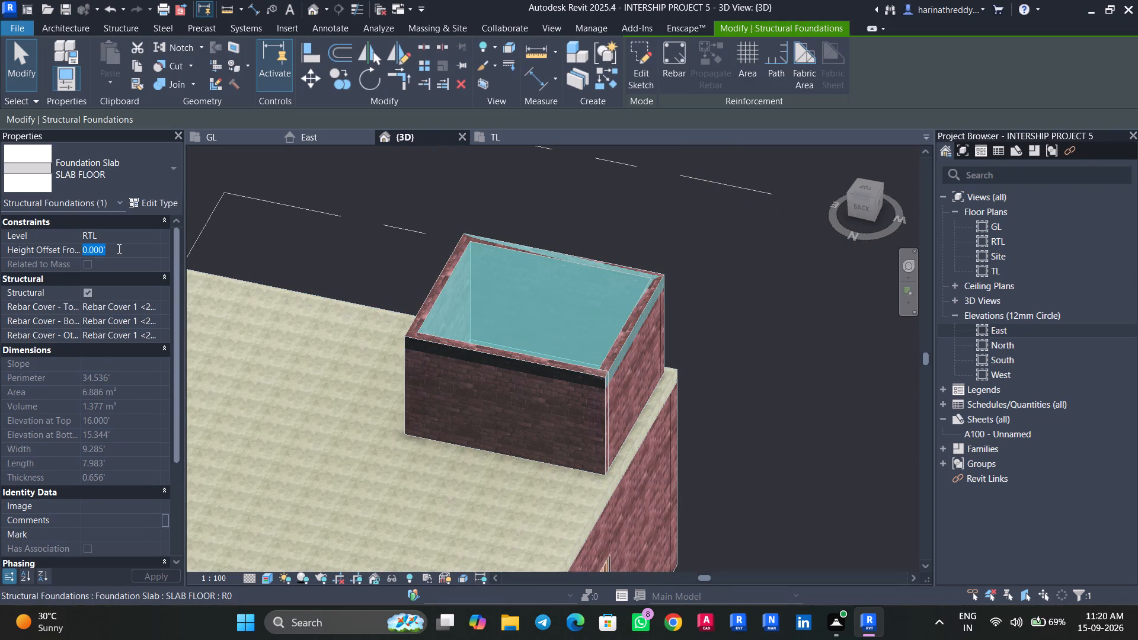
{"action": "type", "text": "200"}
{"action": "type", "text": "MM"}
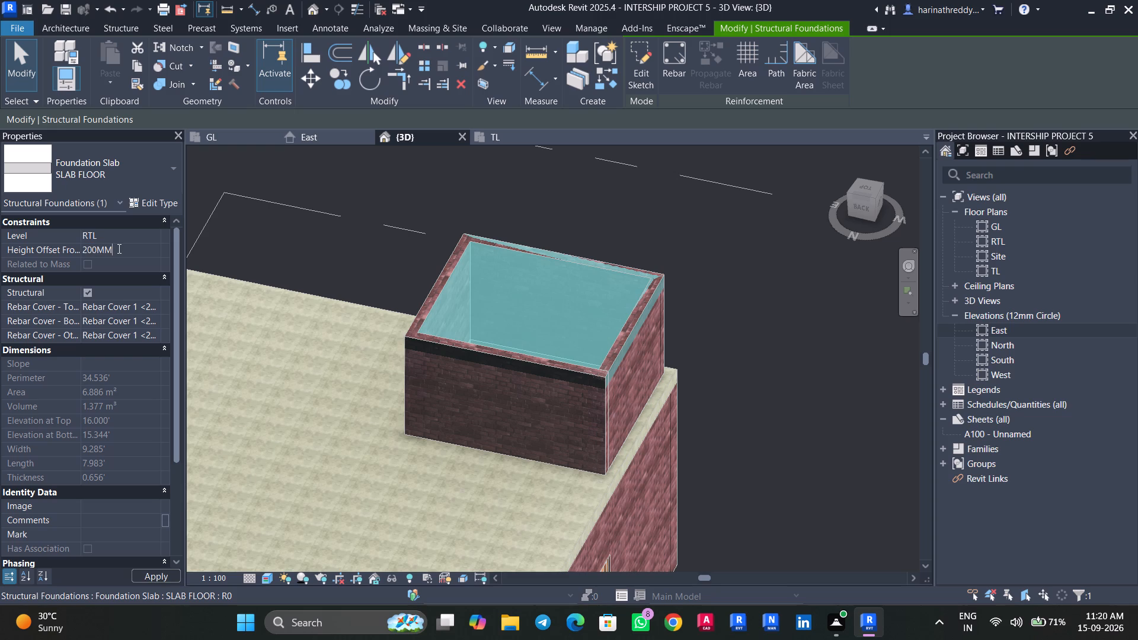
{"action": "left_click", "coordinate": [635, 195]}
{"action": "scroll", "coordinate": [695, 268], "scroll_direction": "down", "scroll_amount": 2}
{"action": "middle_click_drag", "start_coordinate": [757, 337], "coordinate": [751, 321], "text": "shift"}
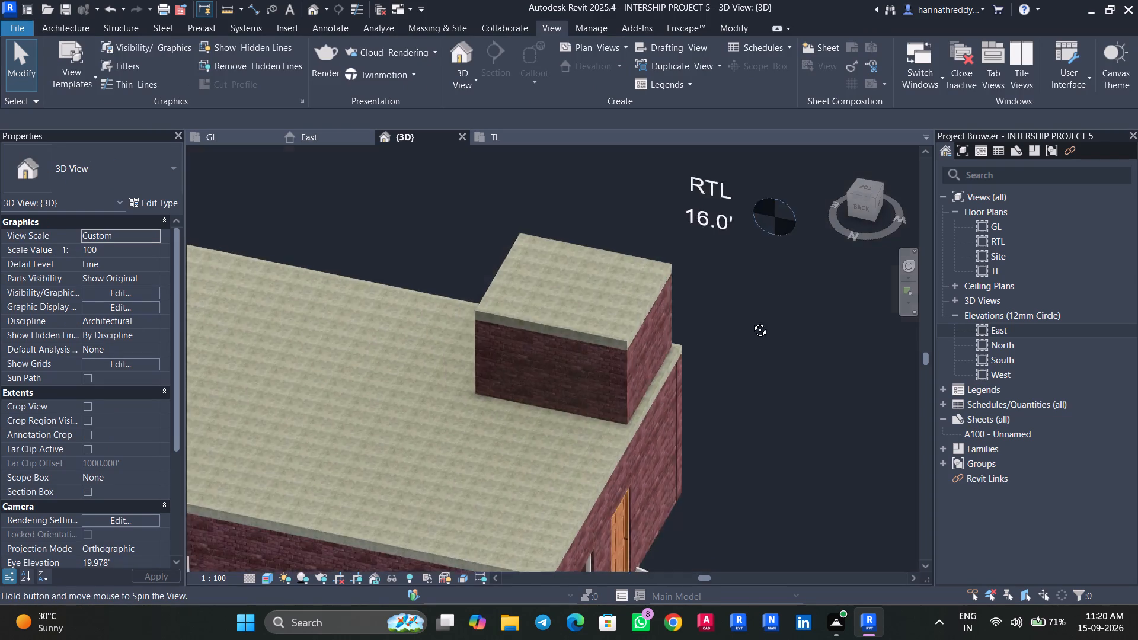
{"action": "middle_click_drag", "start_coordinate": [751, 321], "coordinate": [747, 301], "text": "shift"}
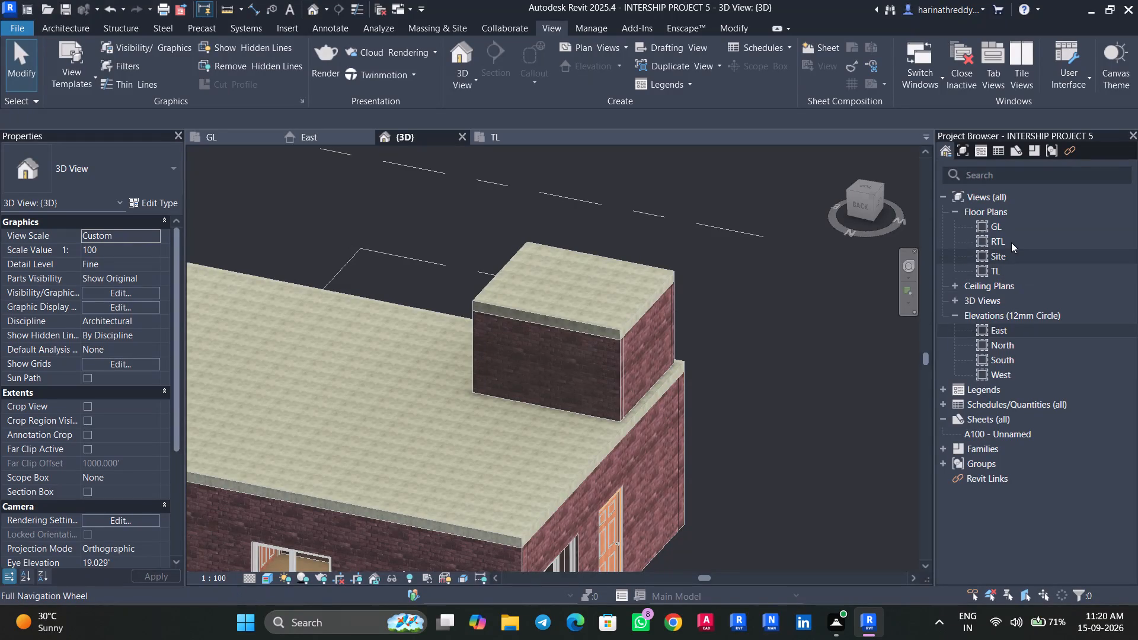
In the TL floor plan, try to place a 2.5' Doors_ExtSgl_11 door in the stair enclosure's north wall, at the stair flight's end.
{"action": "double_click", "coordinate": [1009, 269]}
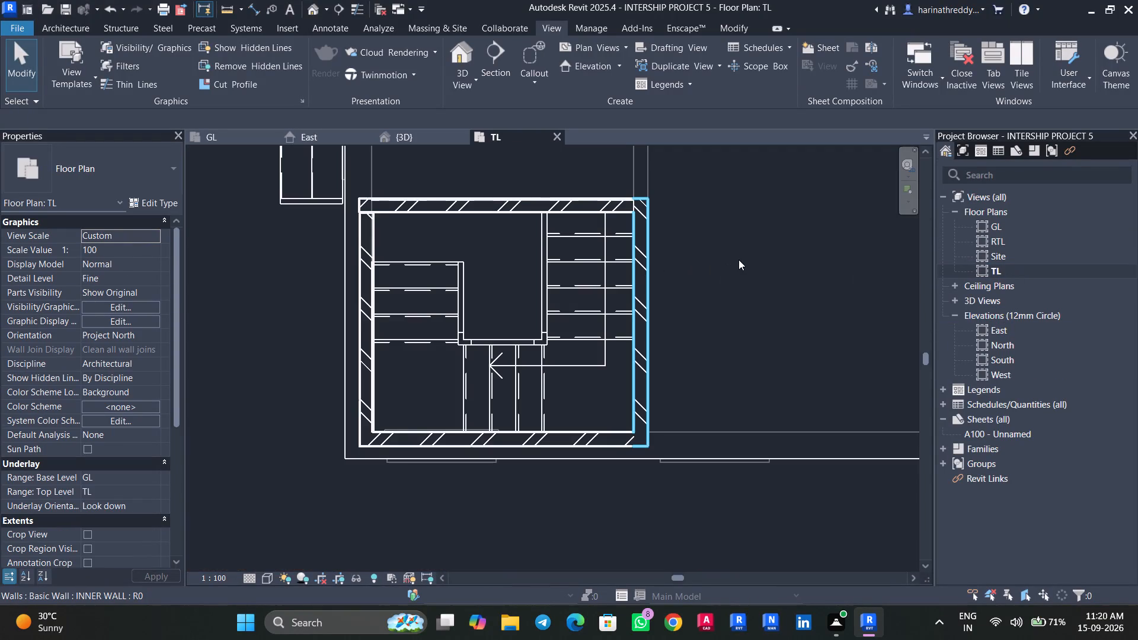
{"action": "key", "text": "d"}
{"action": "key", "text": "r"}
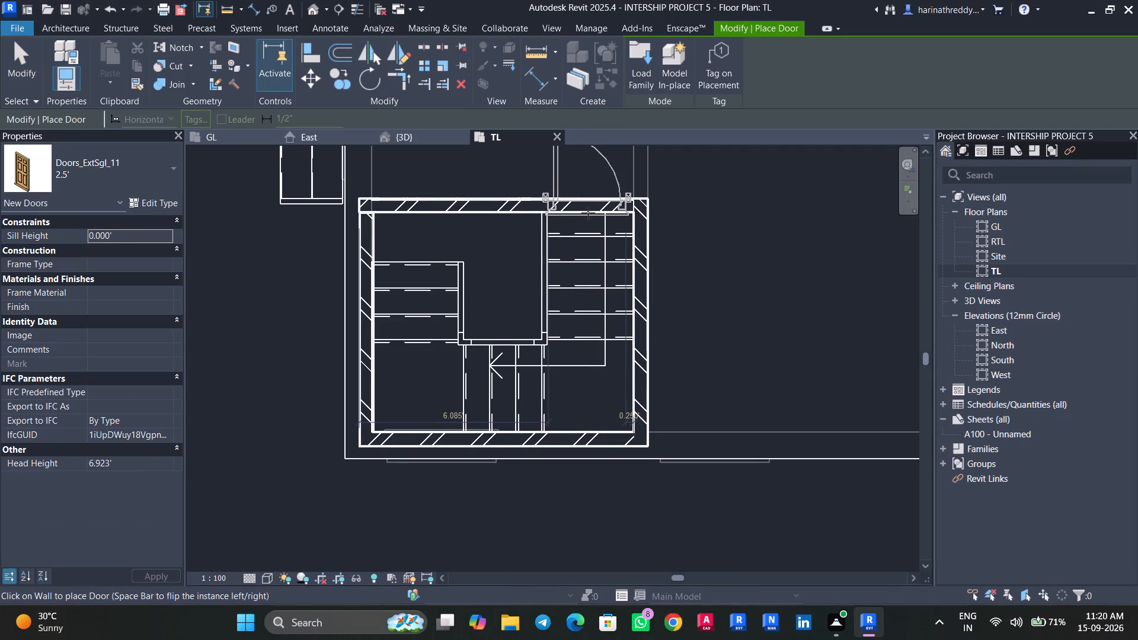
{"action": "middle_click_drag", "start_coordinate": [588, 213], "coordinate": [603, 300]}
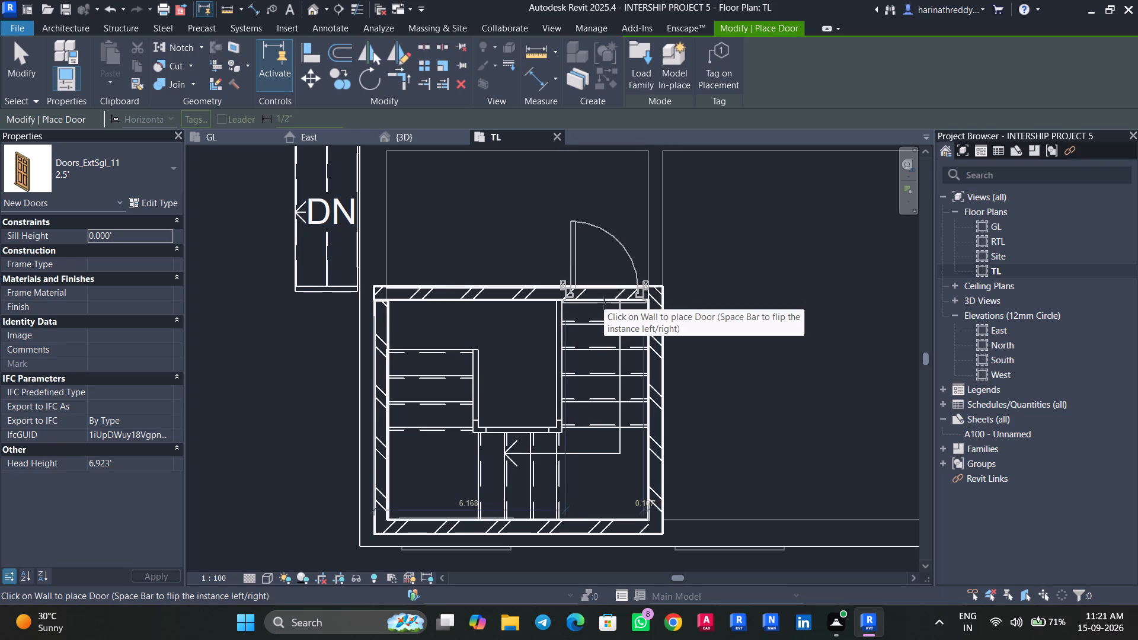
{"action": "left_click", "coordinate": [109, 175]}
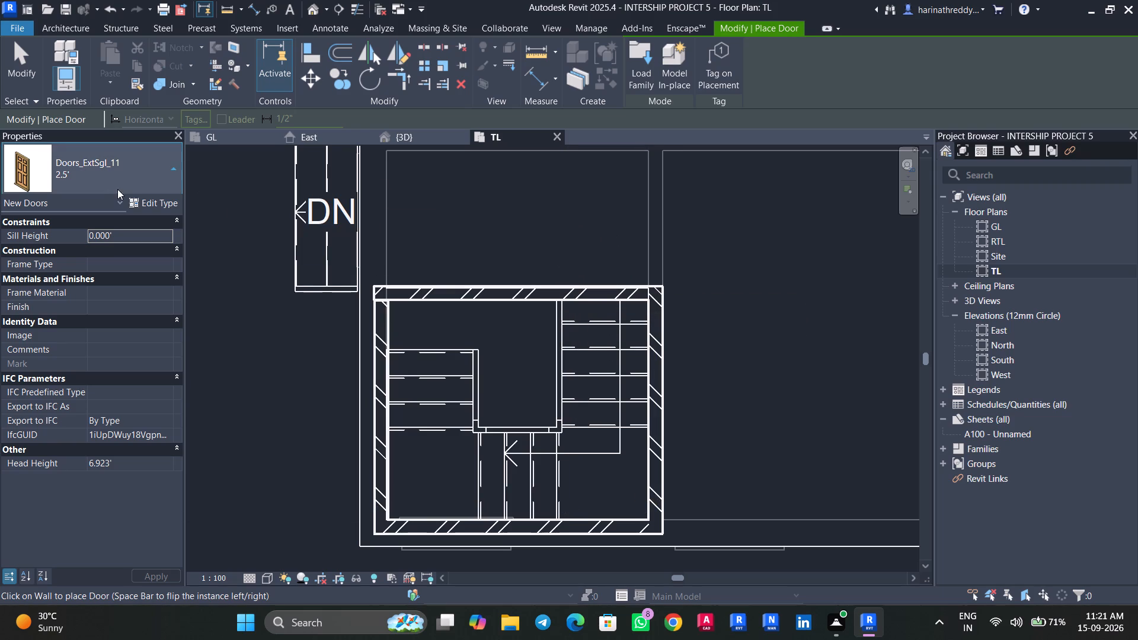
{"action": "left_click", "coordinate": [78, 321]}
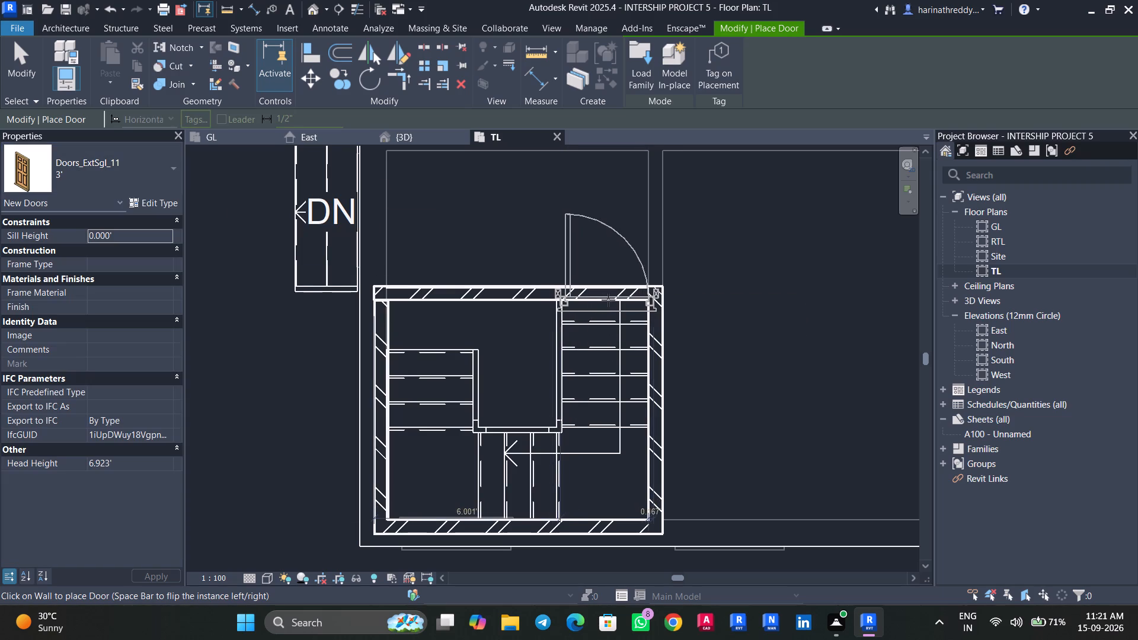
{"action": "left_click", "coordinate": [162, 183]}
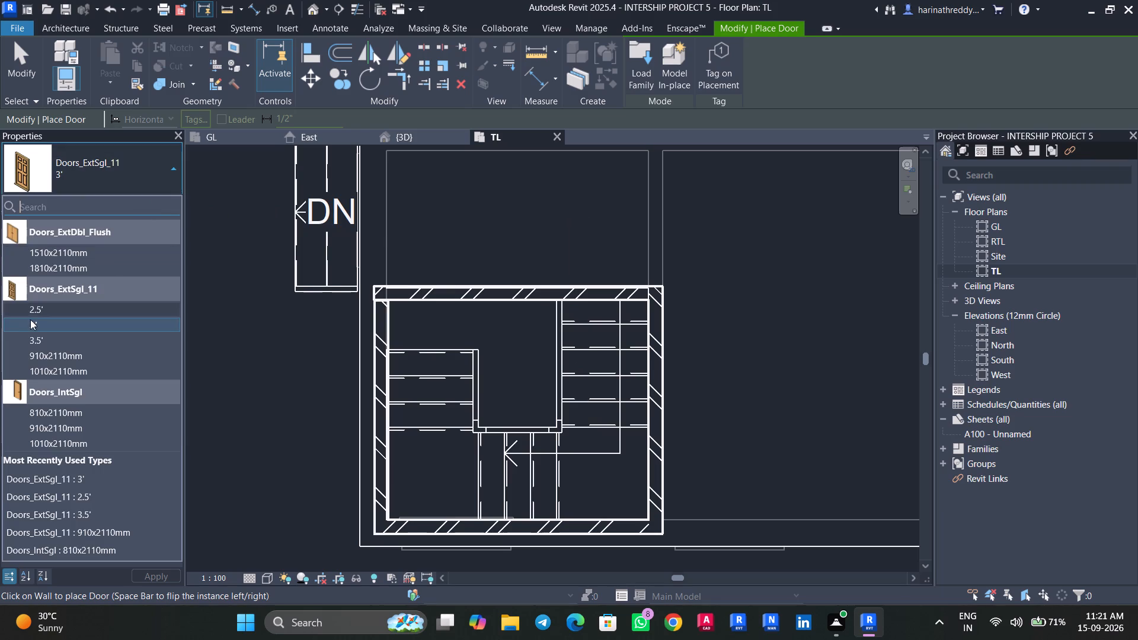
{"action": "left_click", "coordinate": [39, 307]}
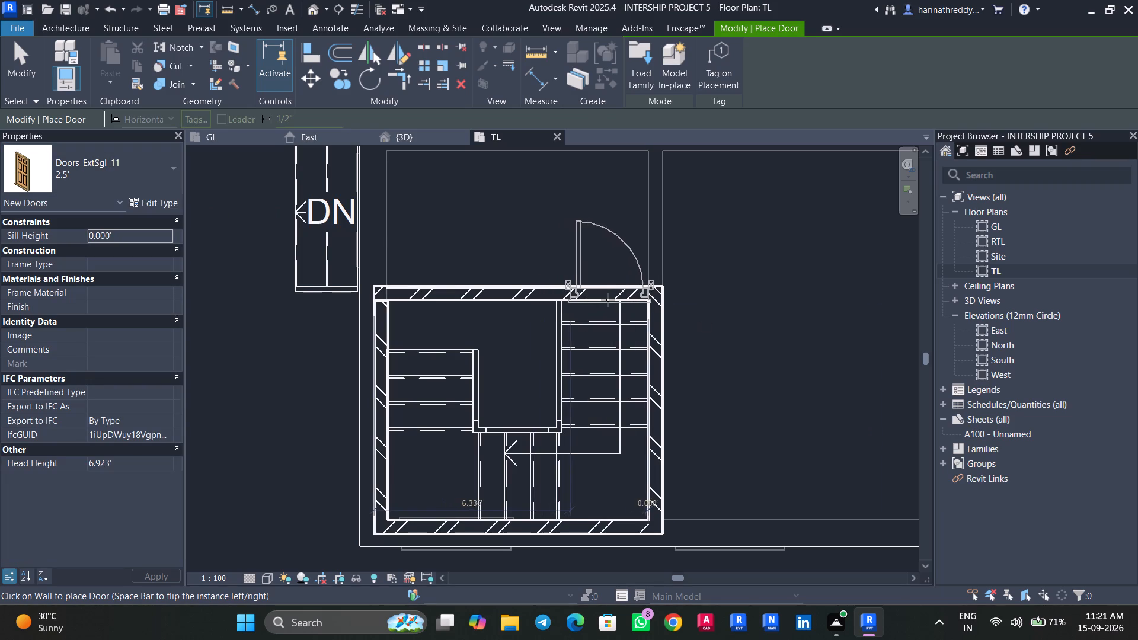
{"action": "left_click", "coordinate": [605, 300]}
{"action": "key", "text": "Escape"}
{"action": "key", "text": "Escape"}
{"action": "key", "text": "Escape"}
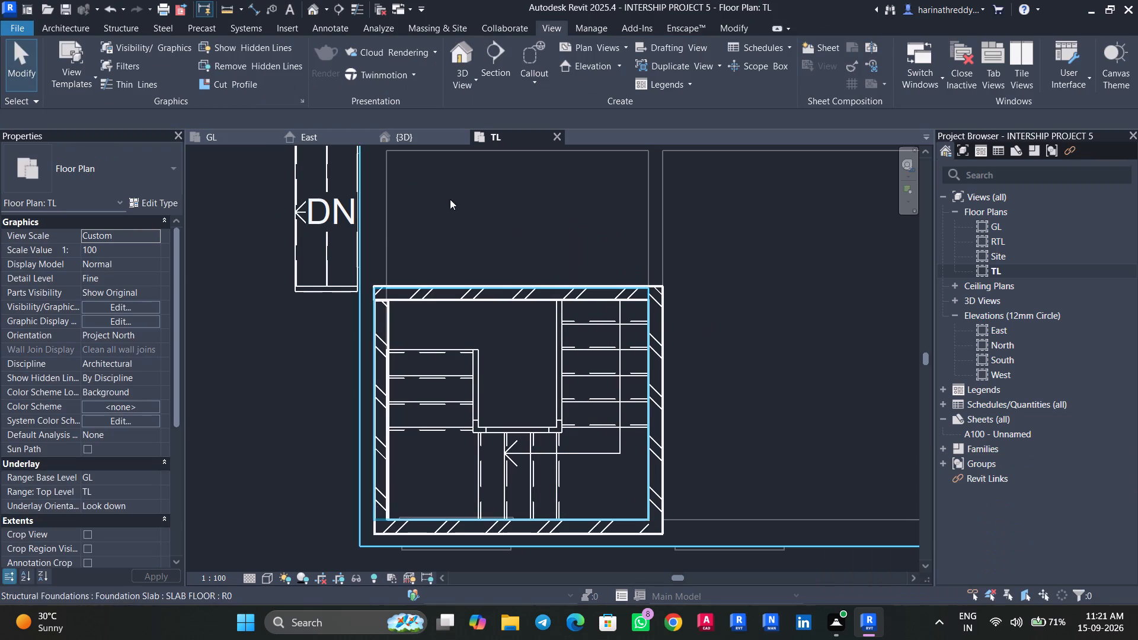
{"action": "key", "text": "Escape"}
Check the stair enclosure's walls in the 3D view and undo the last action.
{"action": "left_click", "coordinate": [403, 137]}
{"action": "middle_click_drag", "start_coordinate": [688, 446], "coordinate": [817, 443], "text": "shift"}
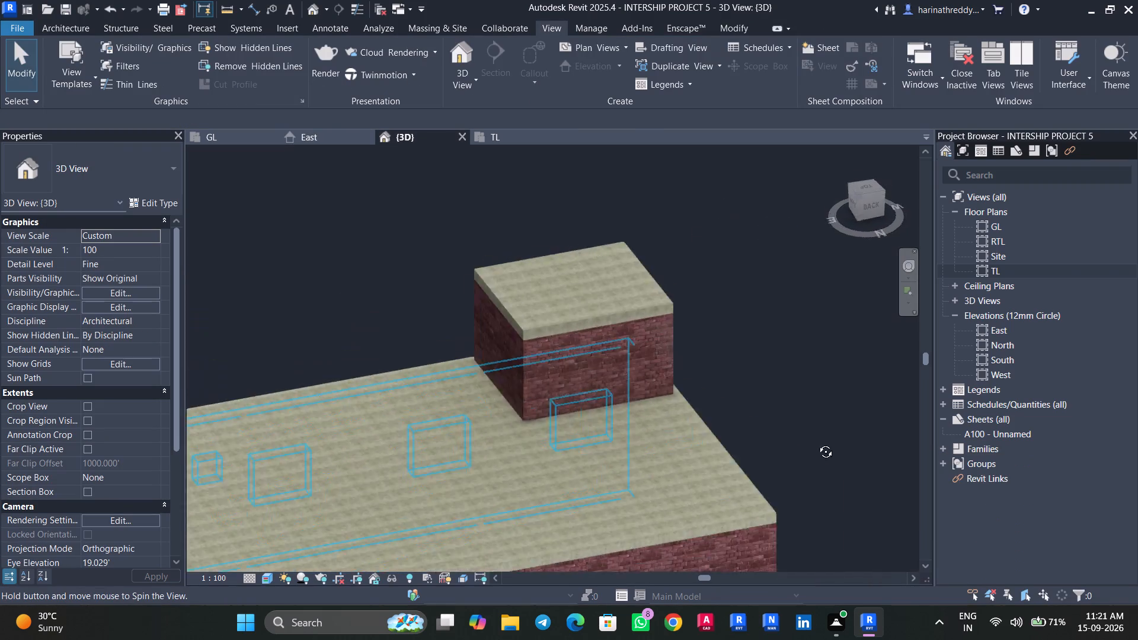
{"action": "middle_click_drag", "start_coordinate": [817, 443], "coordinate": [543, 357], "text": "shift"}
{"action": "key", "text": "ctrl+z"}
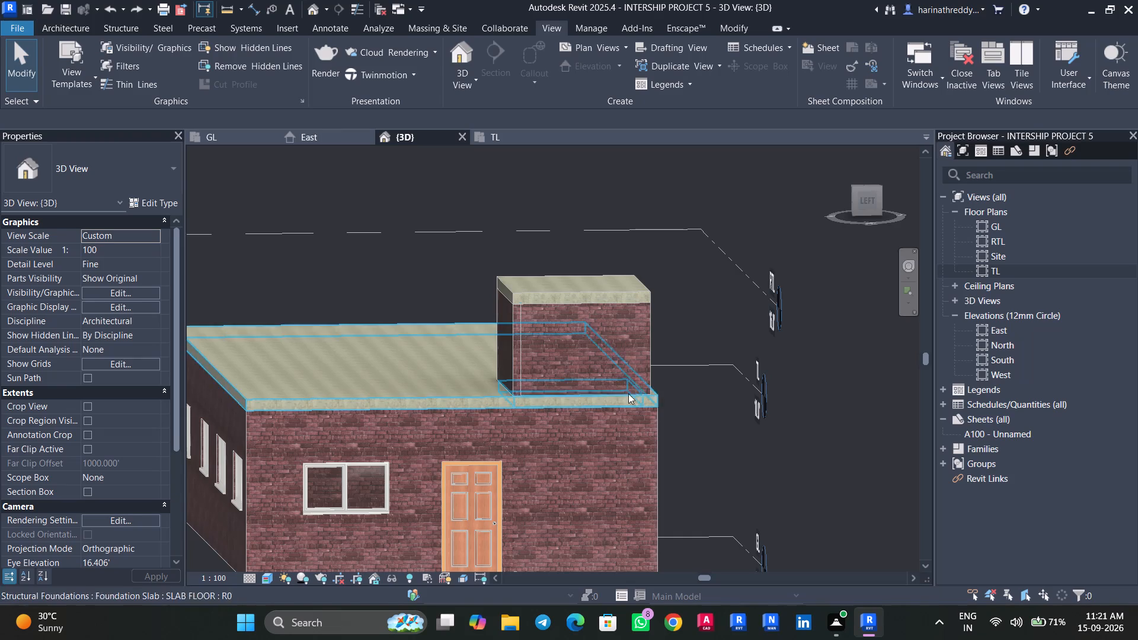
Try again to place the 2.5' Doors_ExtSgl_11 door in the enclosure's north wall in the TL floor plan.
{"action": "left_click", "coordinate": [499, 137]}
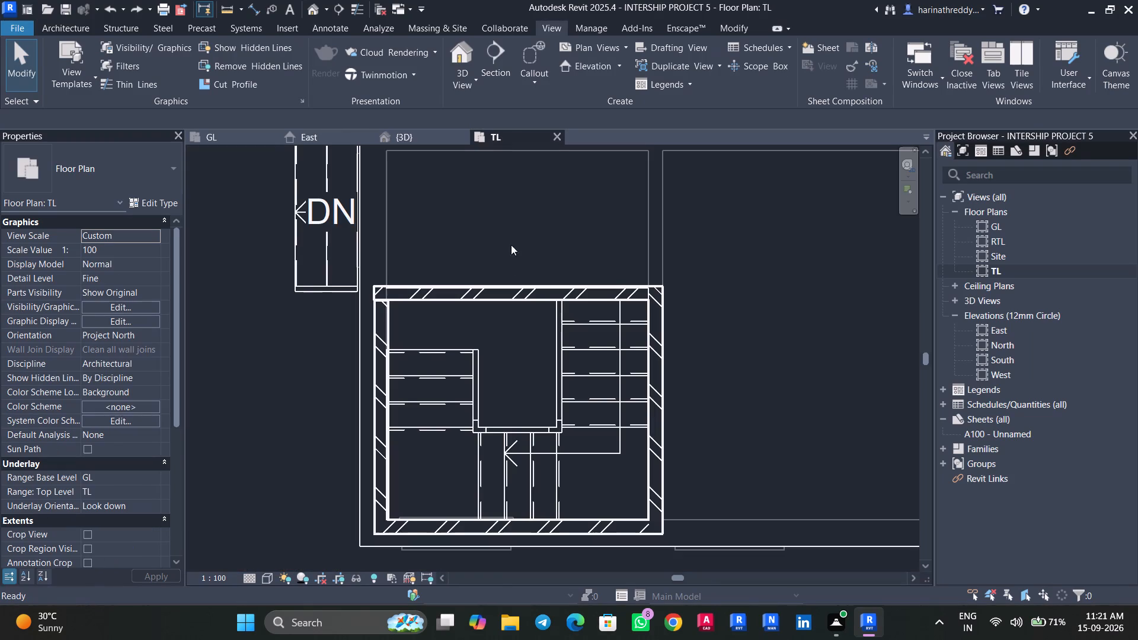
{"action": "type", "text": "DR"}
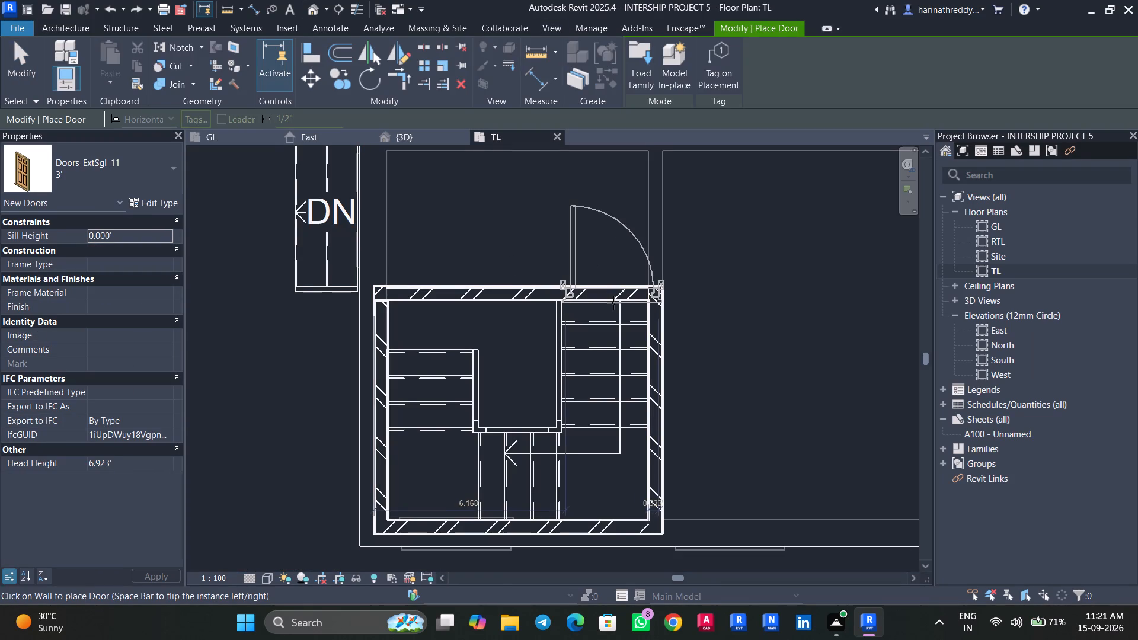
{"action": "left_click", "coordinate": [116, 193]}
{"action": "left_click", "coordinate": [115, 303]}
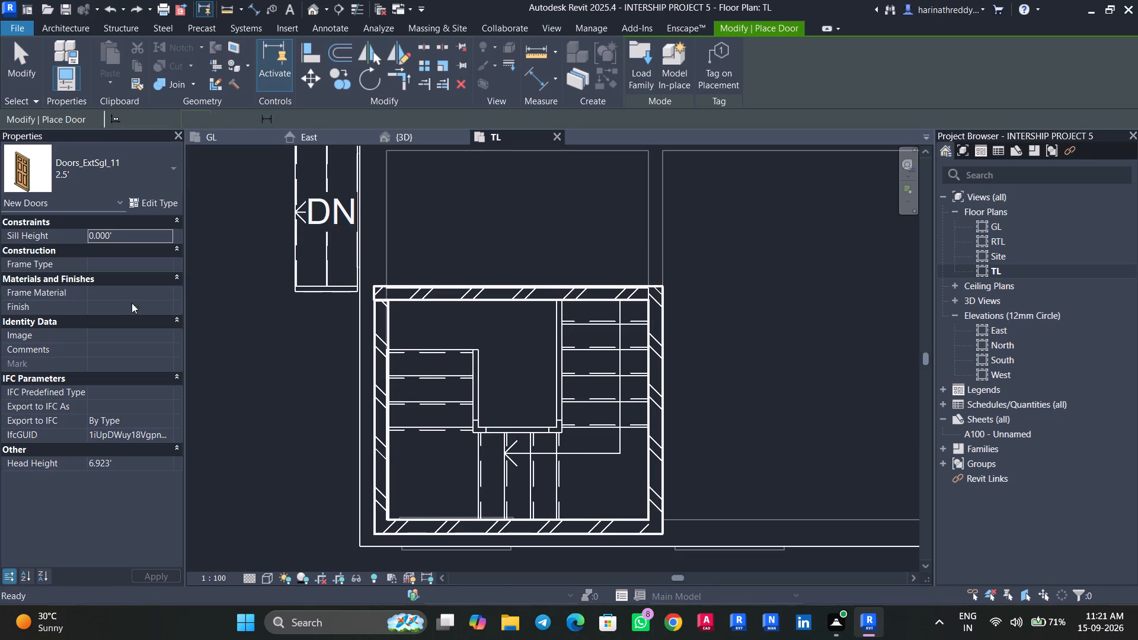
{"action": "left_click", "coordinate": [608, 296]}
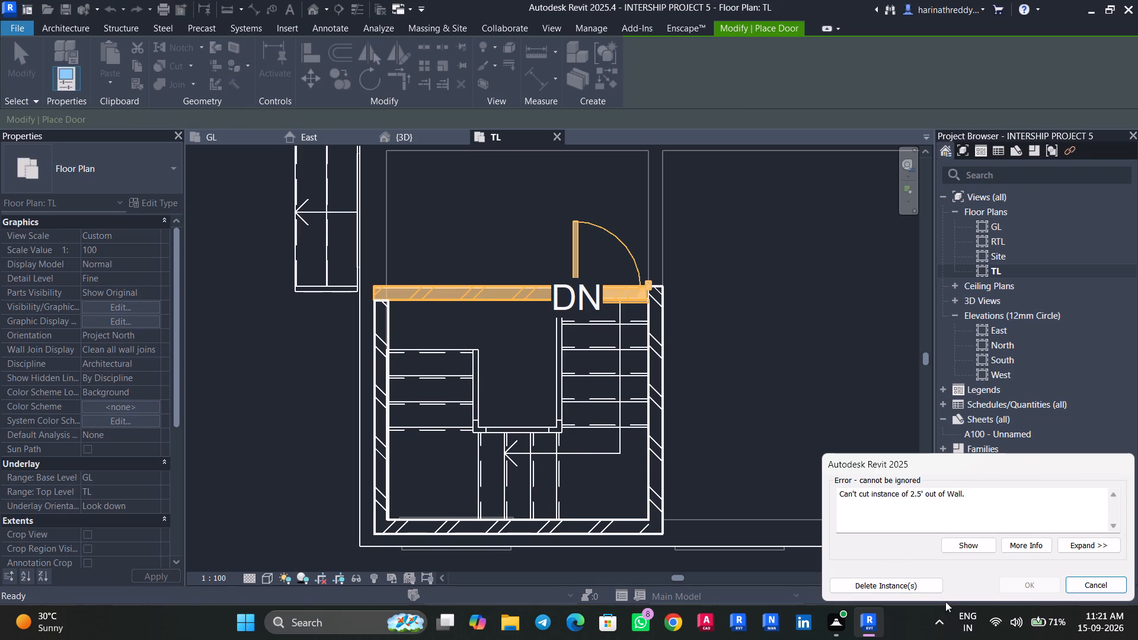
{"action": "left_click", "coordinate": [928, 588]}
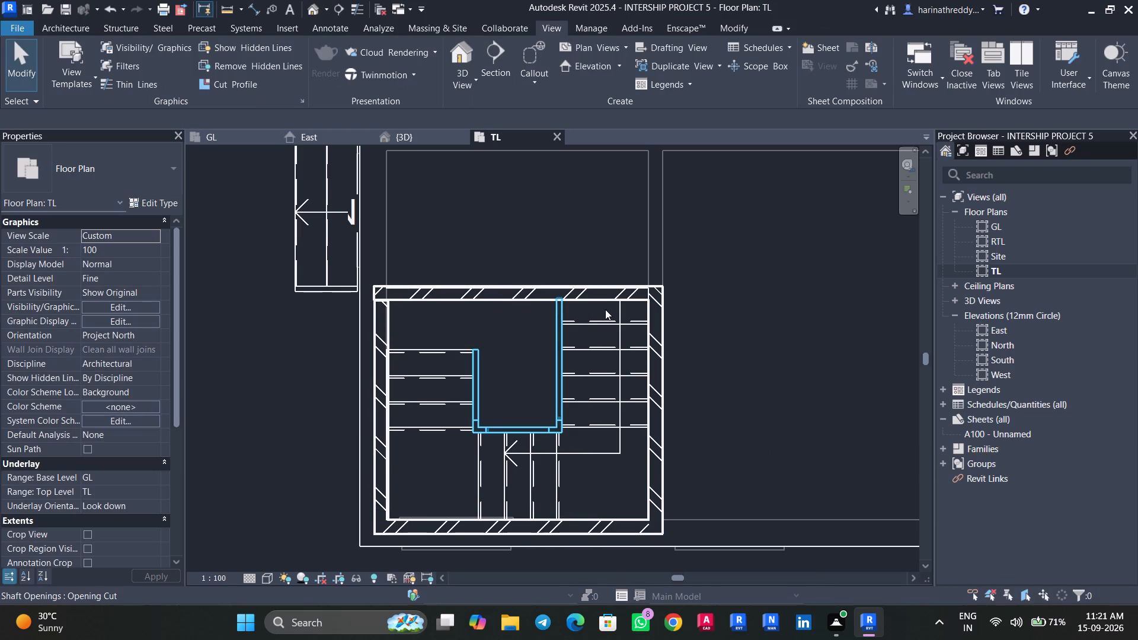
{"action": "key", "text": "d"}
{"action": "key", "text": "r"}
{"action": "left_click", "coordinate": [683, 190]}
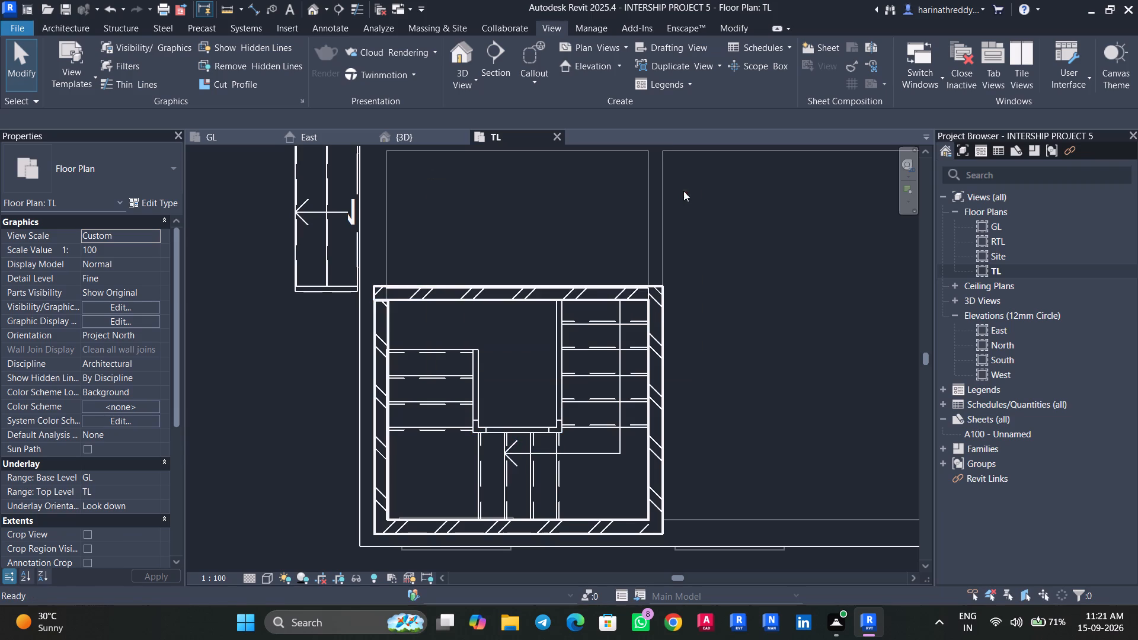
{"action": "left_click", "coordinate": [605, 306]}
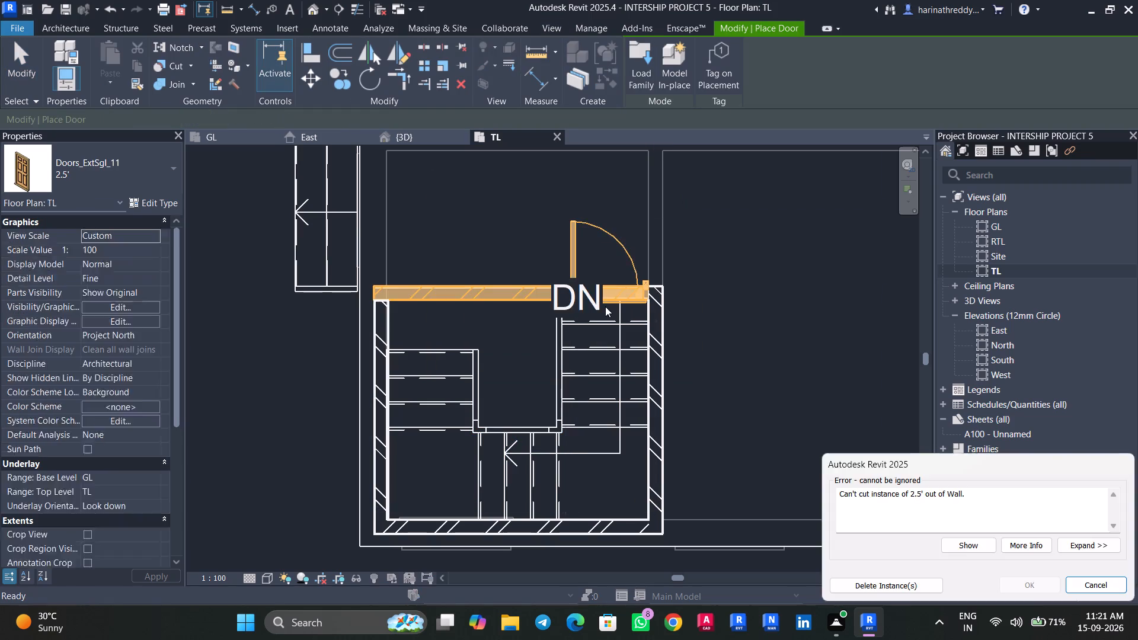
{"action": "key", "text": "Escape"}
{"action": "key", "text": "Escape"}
Examine the rooftop stair enclosure's walls in the 3D view, selecting them in turn to review their constraints and extents.
{"action": "left_click", "coordinate": [412, 139]}
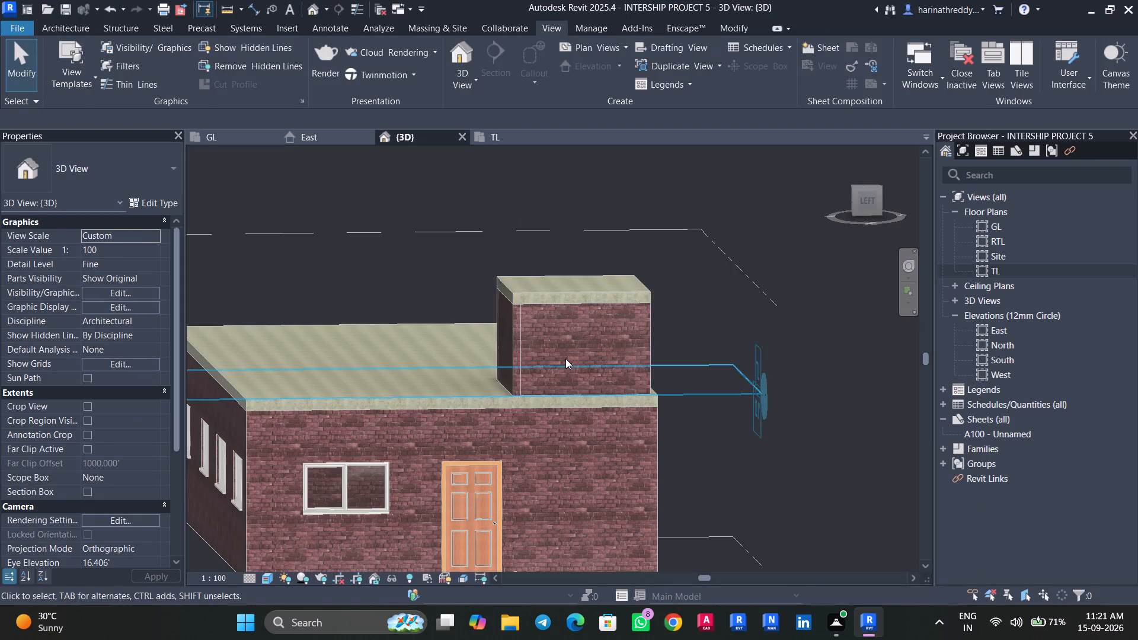
{"action": "left_click", "coordinate": [565, 359]}
{"action": "scroll", "coordinate": [607, 376], "scroll_direction": "up", "scroll_amount": 4}
{"action": "middle_click_drag", "start_coordinate": [619, 377], "coordinate": [594, 563], "text": "shift"}
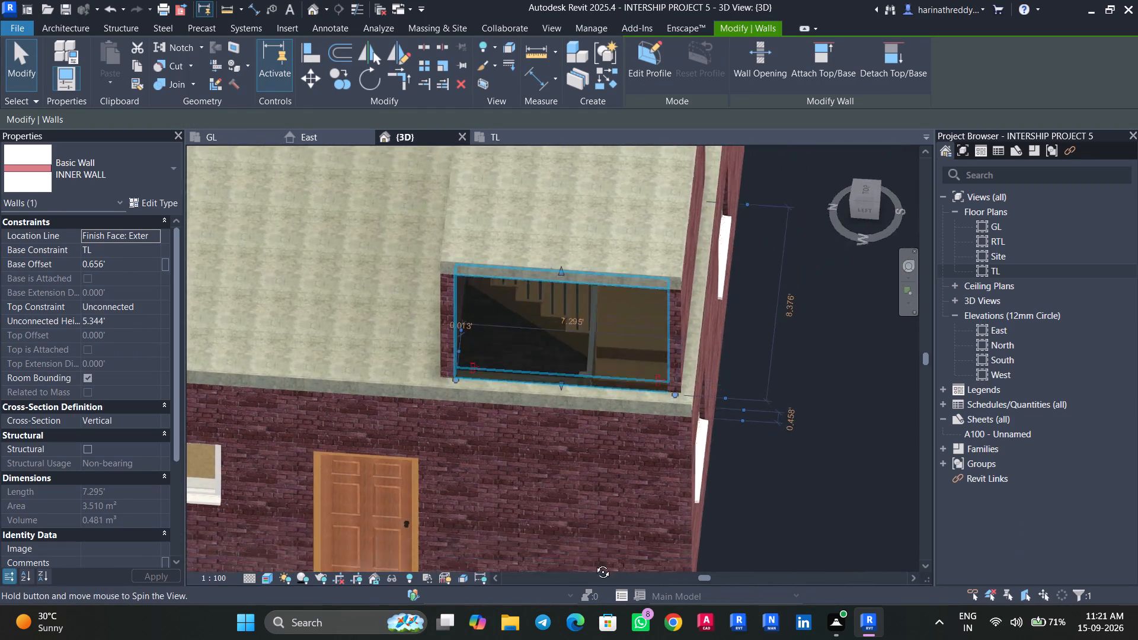
{"action": "middle_click_drag", "start_coordinate": [594, 563], "coordinate": [717, 552], "text": "shift"}
{"action": "scroll", "coordinate": [720, 546], "scroll_direction": "up", "scroll_amount": 1}
{"action": "key", "text": "Escape"}
{"action": "key", "text": "Escape"}
{"action": "scroll", "coordinate": [600, 494], "scroll_direction": "down", "scroll_amount": 6}
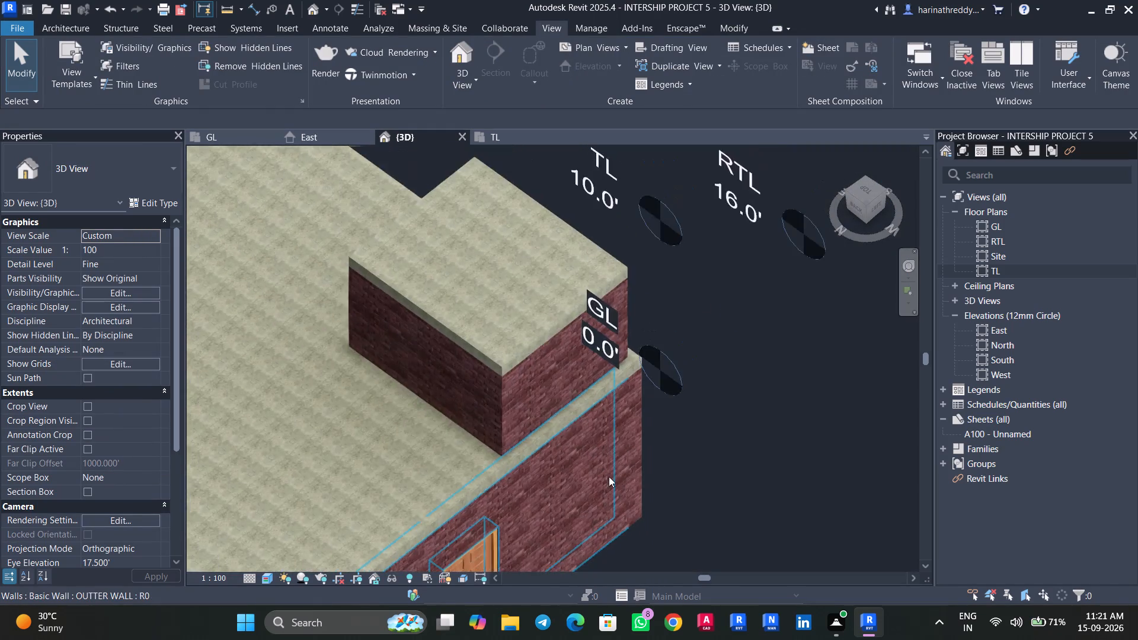
{"action": "left_click", "coordinate": [486, 404]}
{"action": "middle_click_drag", "start_coordinate": [508, 439], "coordinate": [619, 364], "text": "shift"}
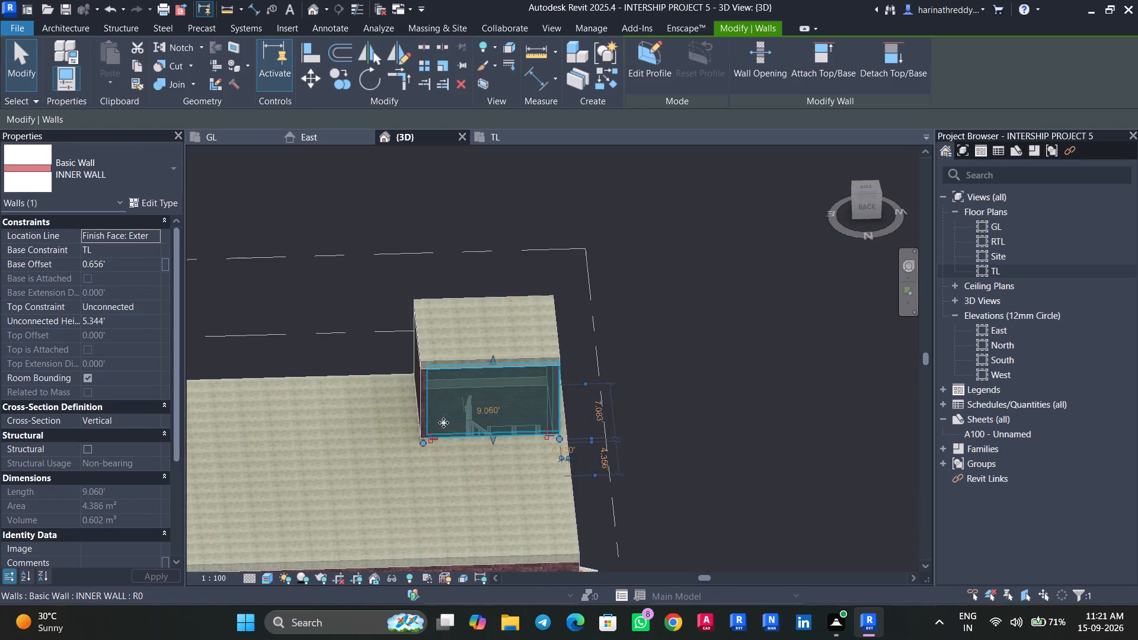
{"action": "scroll", "coordinate": [443, 423], "scroll_direction": "up", "scroll_amount": 5}
{"action": "middle_click_drag", "start_coordinate": [450, 433], "coordinate": [498, 419], "text": "shift"}
{"action": "key", "text": "Escape"}
{"action": "left_click", "coordinate": [370, 395]}
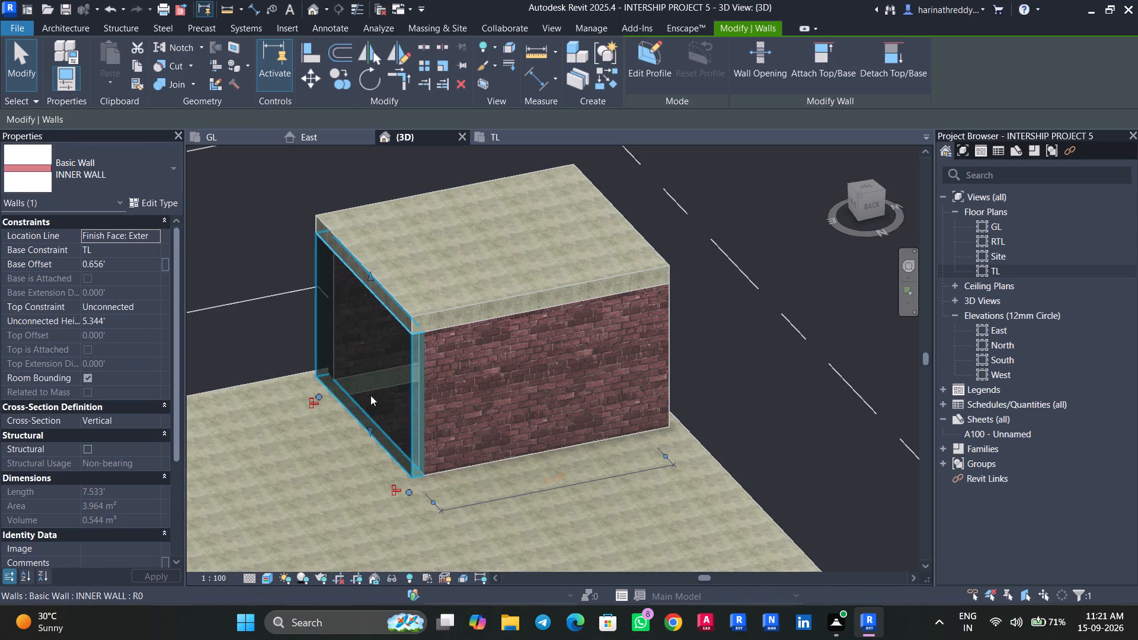
{"action": "left_click", "coordinate": [524, 411]}
{"action": "middle_click_drag", "start_coordinate": [604, 439], "coordinate": [530, 487], "text": "shift"}
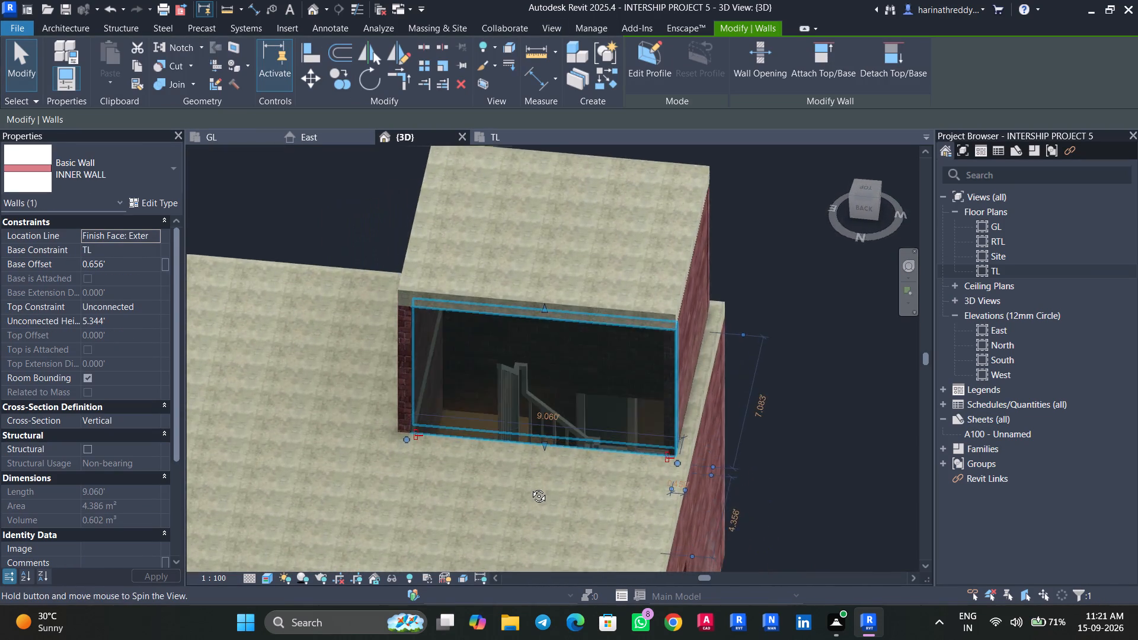
{"action": "middle_click_drag", "start_coordinate": [530, 487], "coordinate": [536, 516], "text": "shift"}
{"action": "key", "text": "Escape"}
{"action": "key", "text": "Escape"}
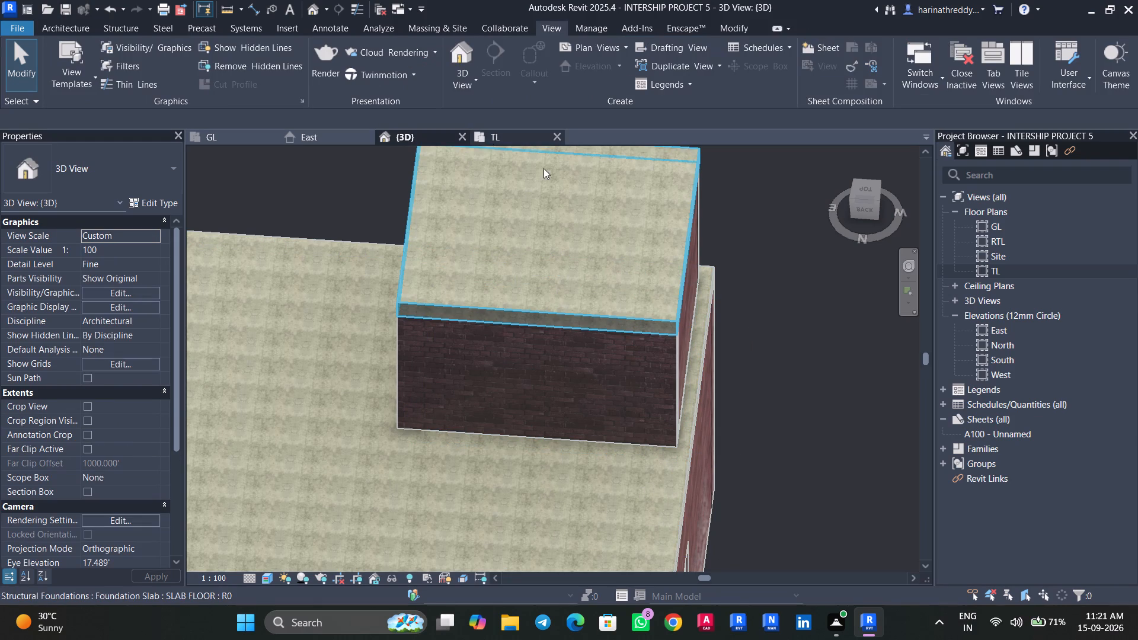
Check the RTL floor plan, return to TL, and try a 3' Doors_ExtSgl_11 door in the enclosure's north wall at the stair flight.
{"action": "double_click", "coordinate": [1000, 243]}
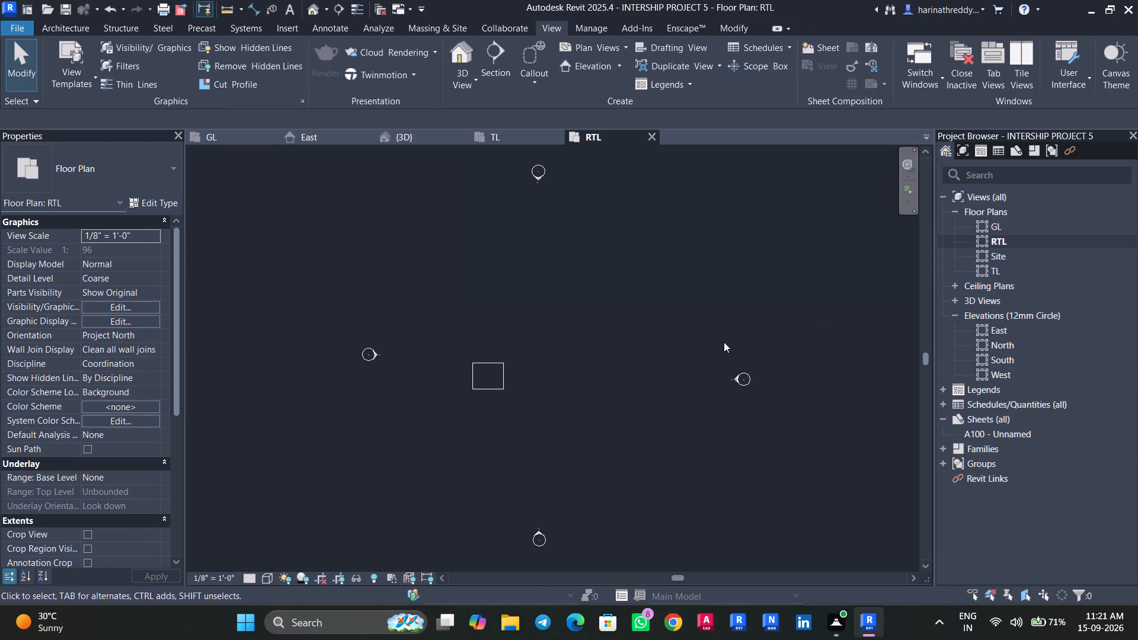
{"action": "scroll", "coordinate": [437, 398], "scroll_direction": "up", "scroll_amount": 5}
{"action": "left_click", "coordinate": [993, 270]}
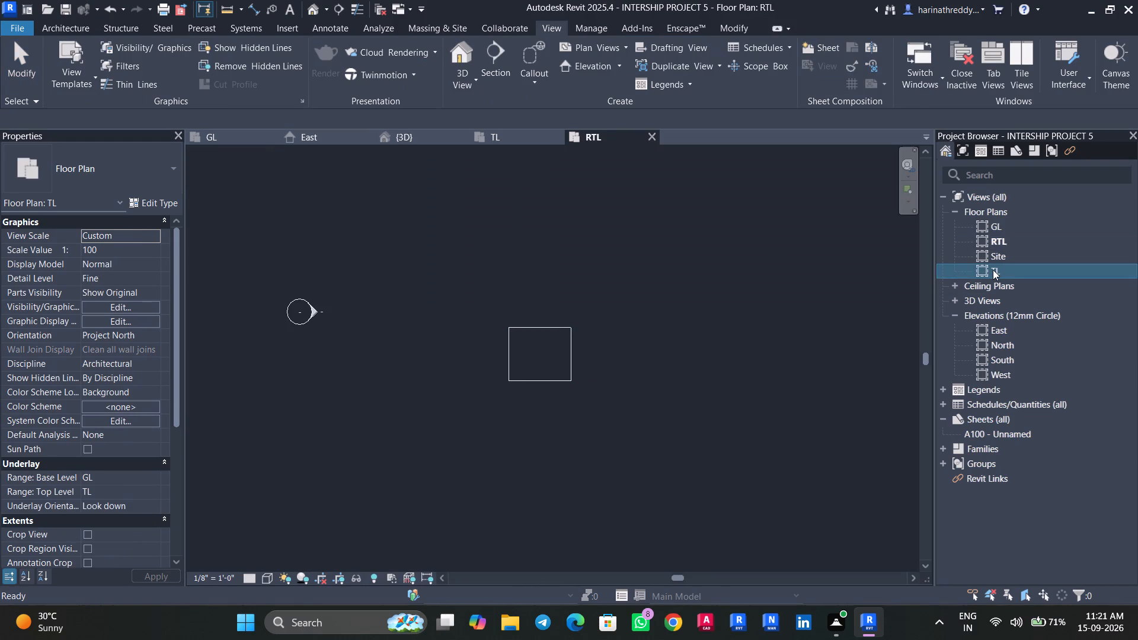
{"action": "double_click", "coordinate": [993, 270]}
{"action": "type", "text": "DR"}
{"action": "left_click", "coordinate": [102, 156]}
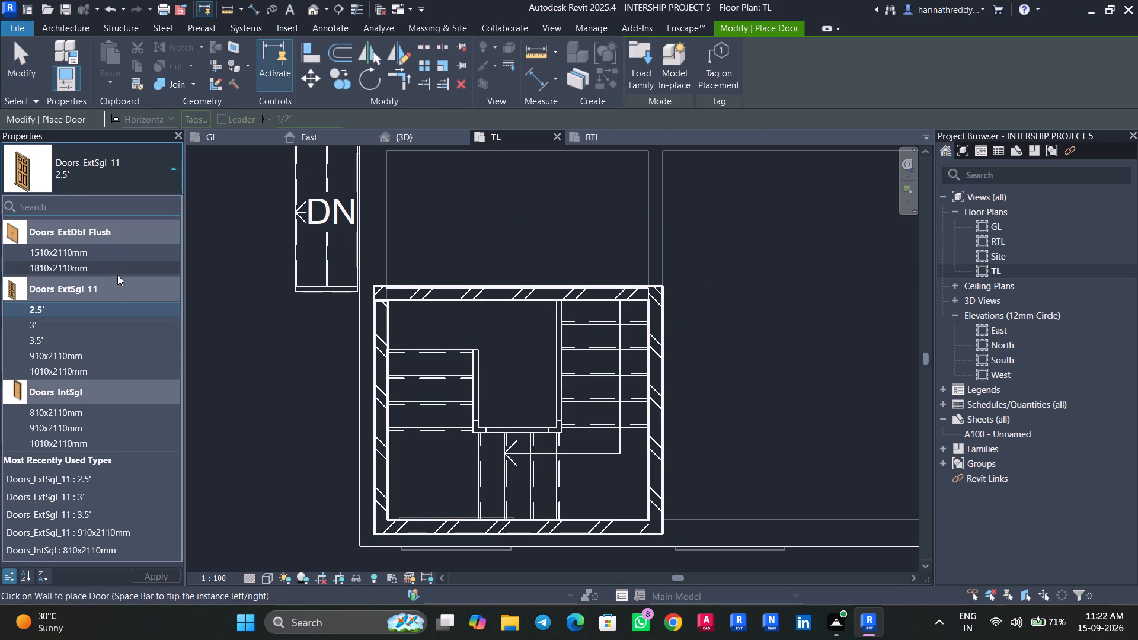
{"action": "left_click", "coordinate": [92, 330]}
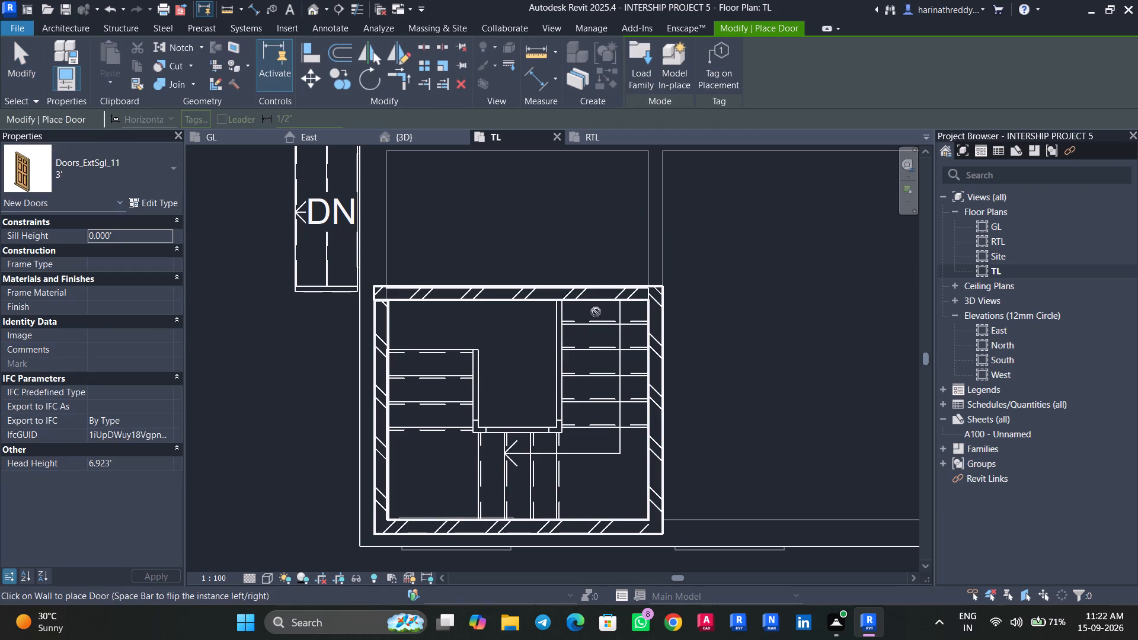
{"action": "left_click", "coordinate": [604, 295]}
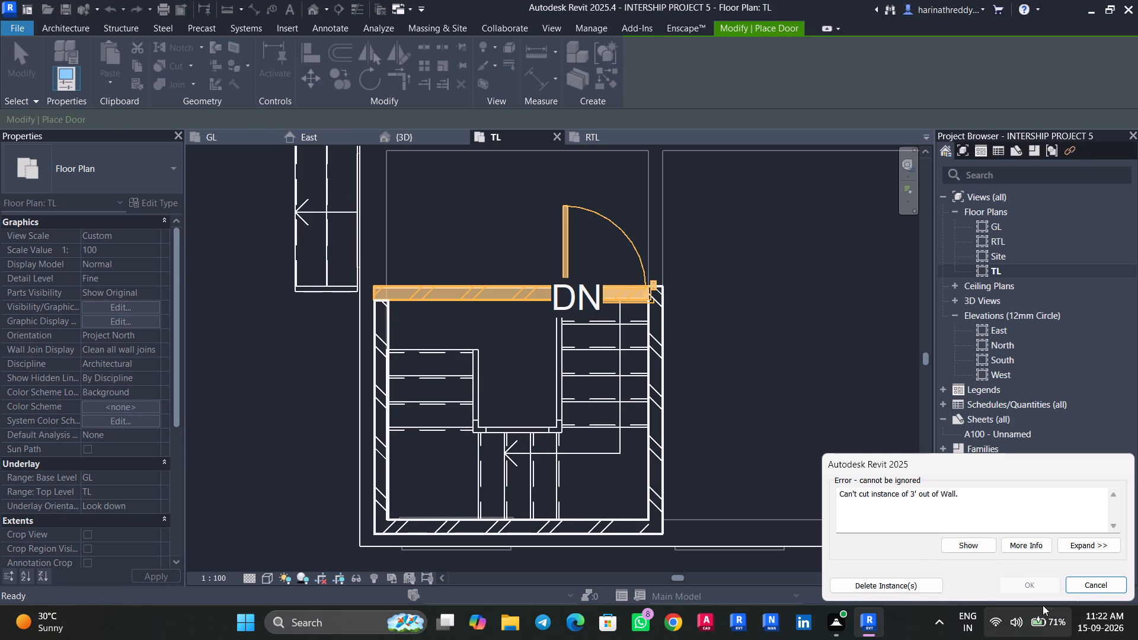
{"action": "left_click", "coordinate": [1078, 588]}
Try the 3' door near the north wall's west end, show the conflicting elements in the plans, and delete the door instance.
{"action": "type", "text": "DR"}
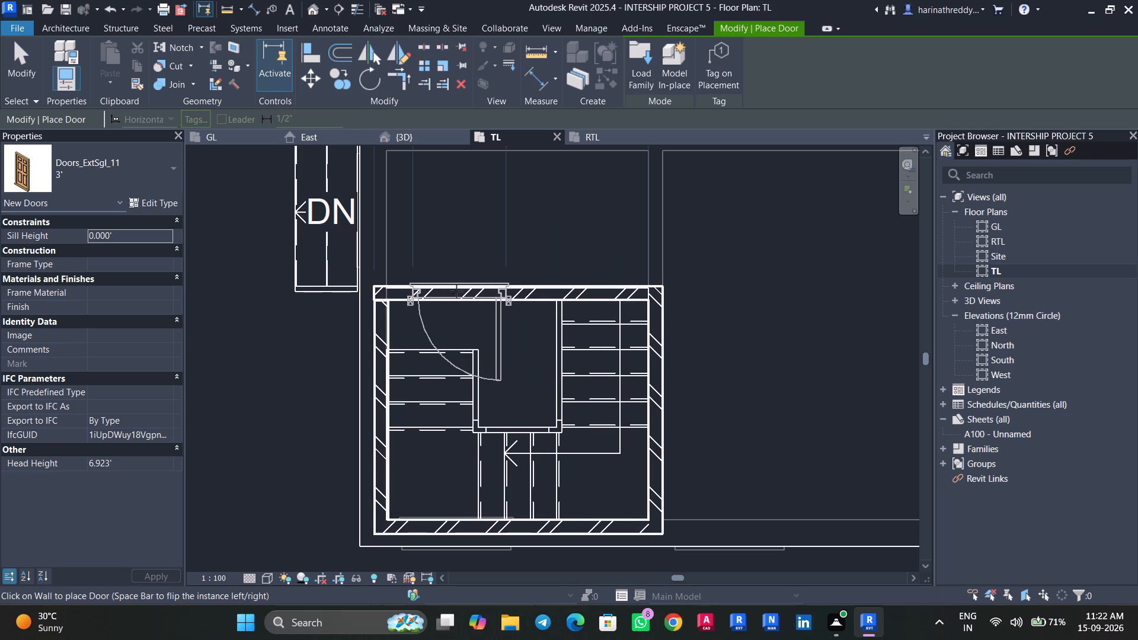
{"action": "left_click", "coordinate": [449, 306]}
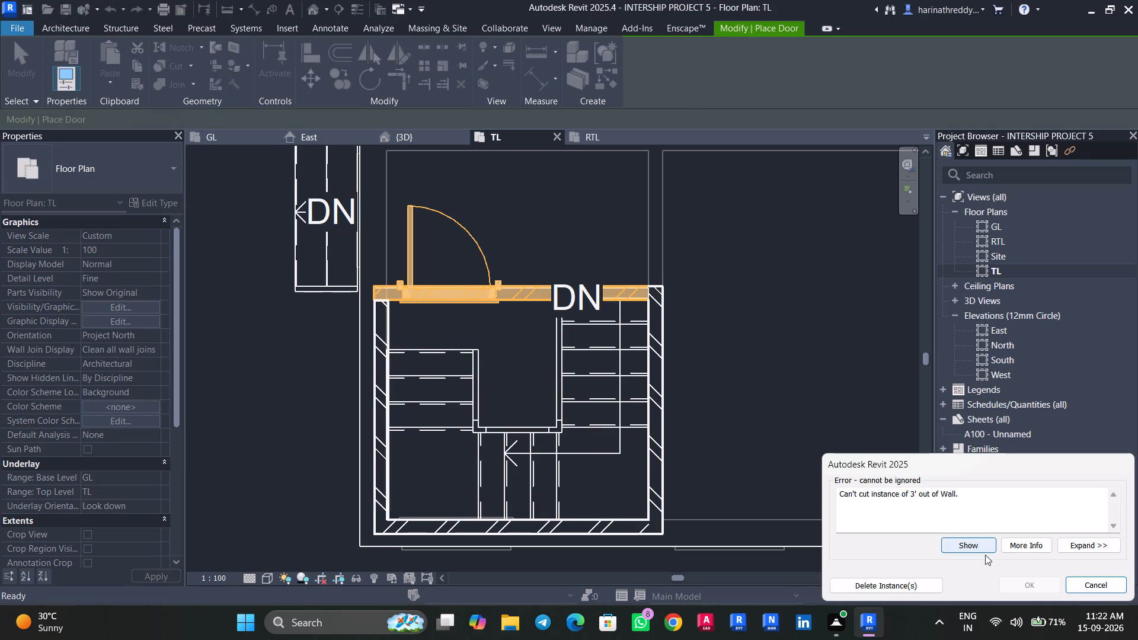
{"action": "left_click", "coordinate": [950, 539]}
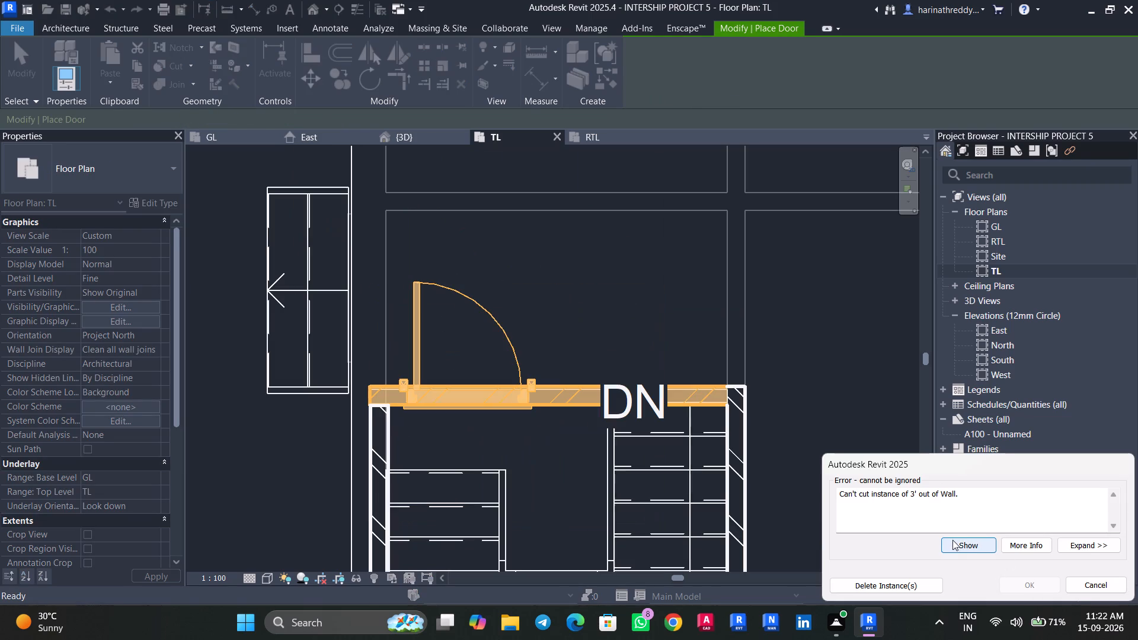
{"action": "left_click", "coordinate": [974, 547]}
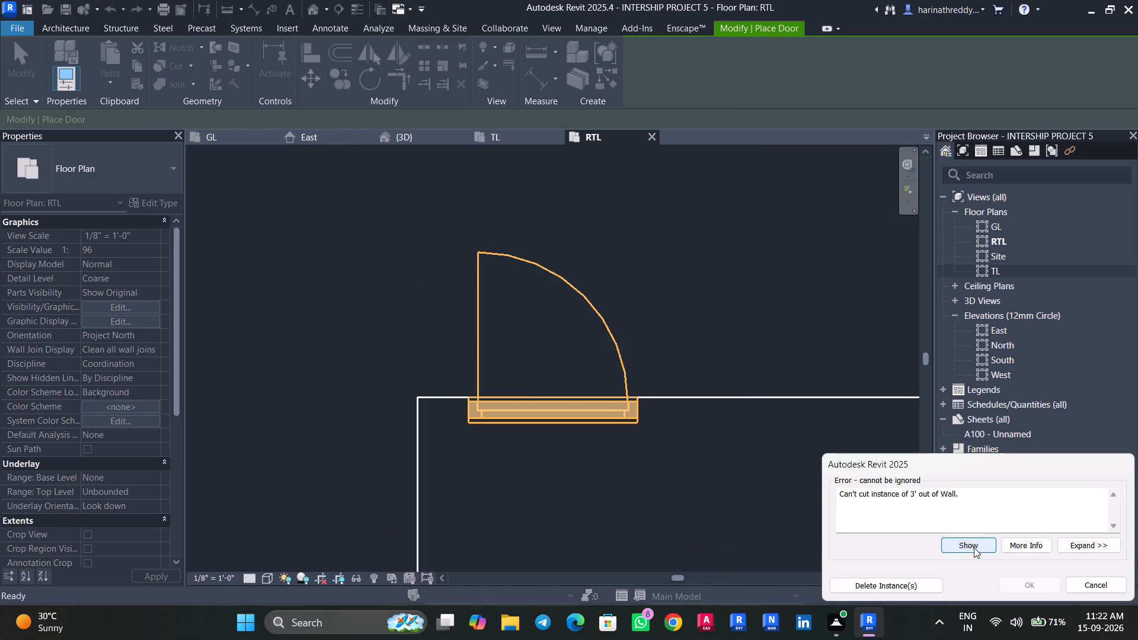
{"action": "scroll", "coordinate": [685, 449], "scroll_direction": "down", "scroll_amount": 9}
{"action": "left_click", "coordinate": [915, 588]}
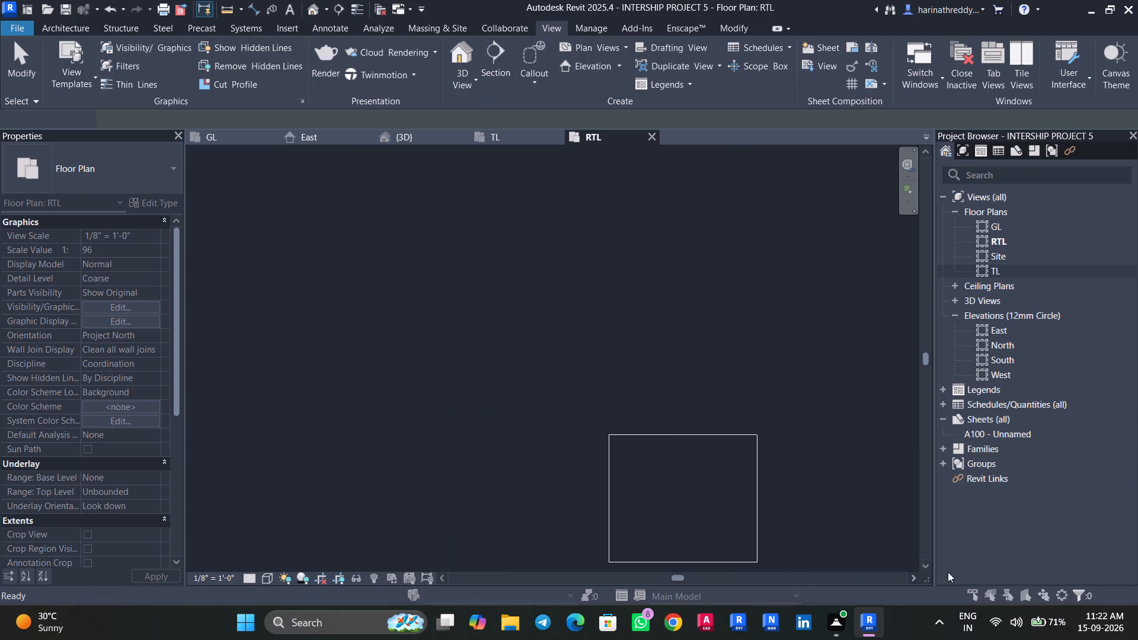
Preview the 2.5' Doors_ExtSgl_11 door on the stair enclosure's north wall in the 3D view, and inspect that wall's constraints.
{"action": "middle_click_drag", "start_coordinate": [771, 465], "coordinate": [634, 338]}
{"action": "type", "text": "DR"}
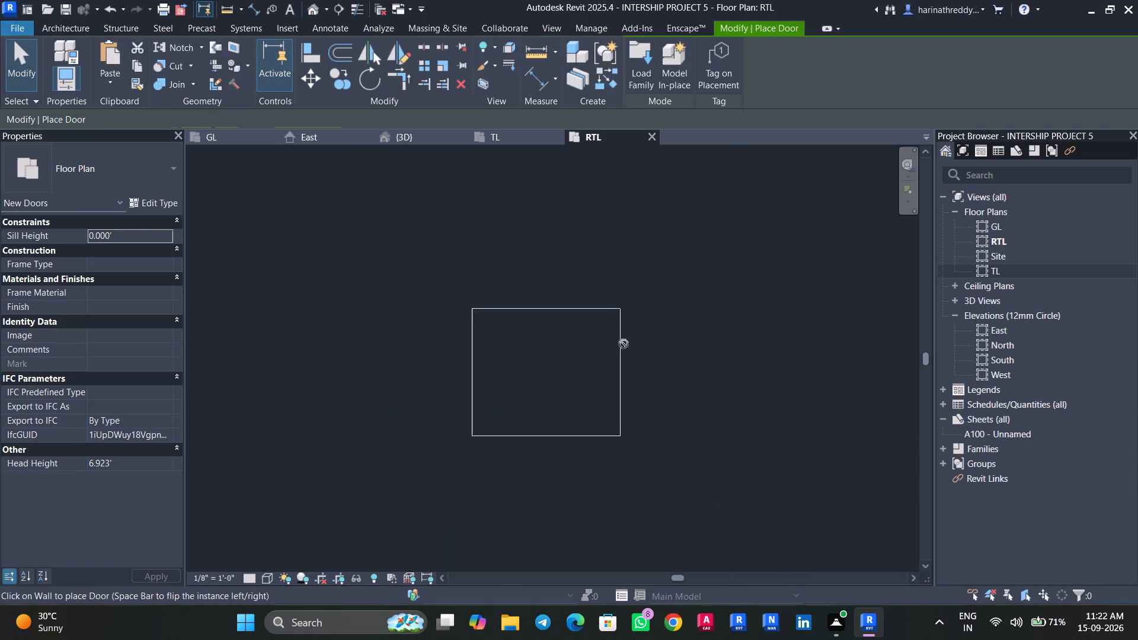
{"action": "left_click", "coordinate": [84, 162]}
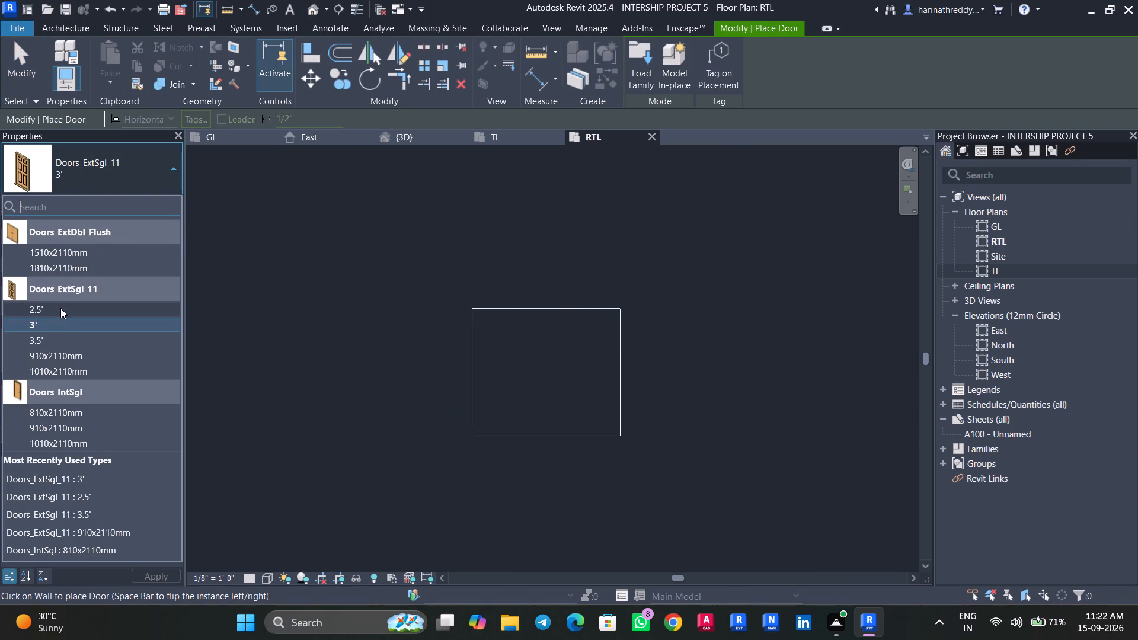
{"action": "left_click", "coordinate": [60, 309]}
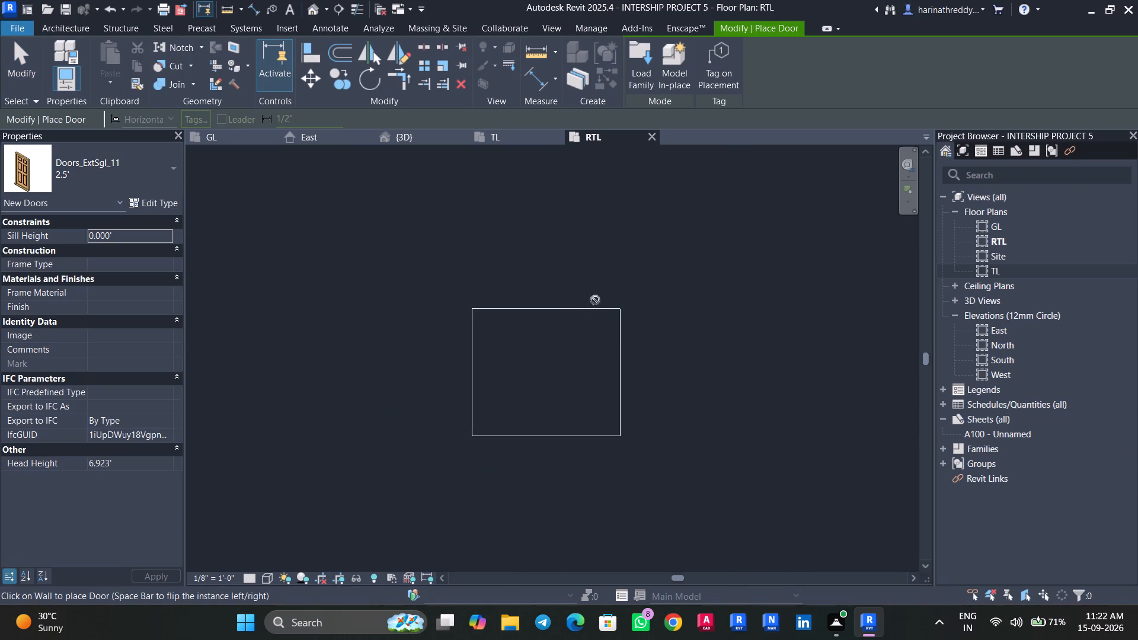
{"action": "left_click", "coordinate": [500, 130]}
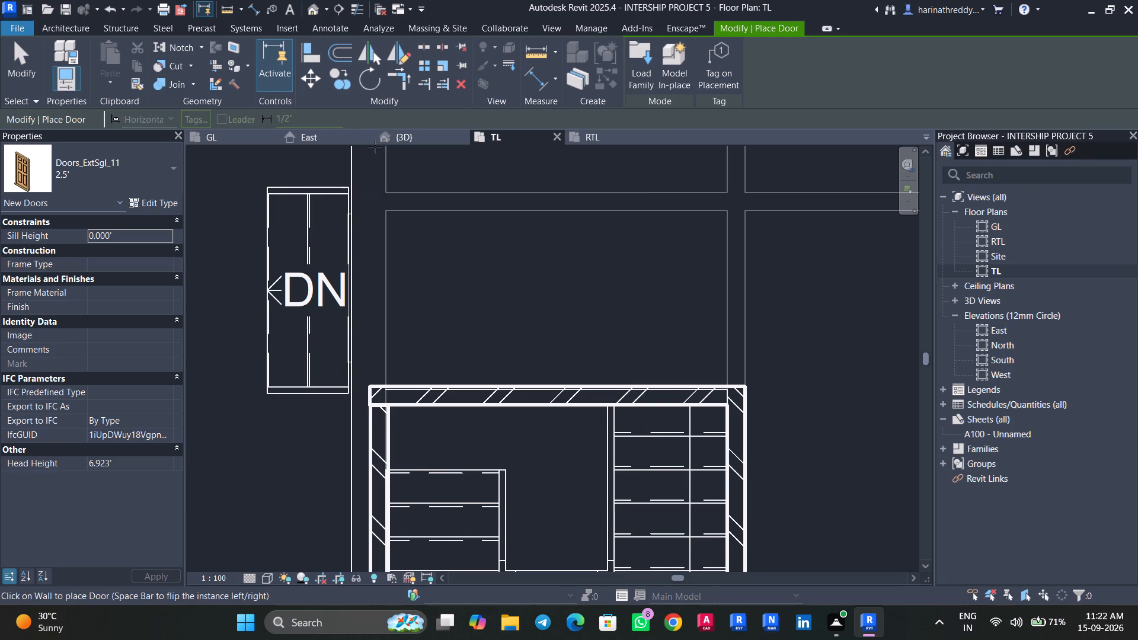
{"action": "left_click", "coordinate": [403, 144]}
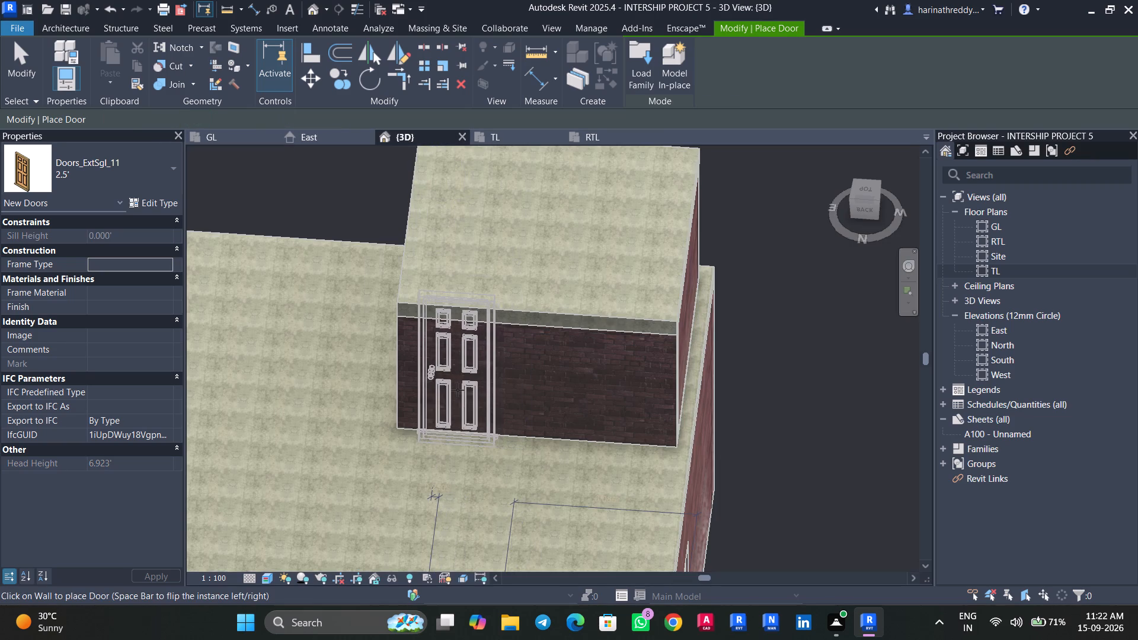
{"action": "middle_click_drag", "start_coordinate": [459, 395], "coordinate": [485, 282], "text": "shift"}
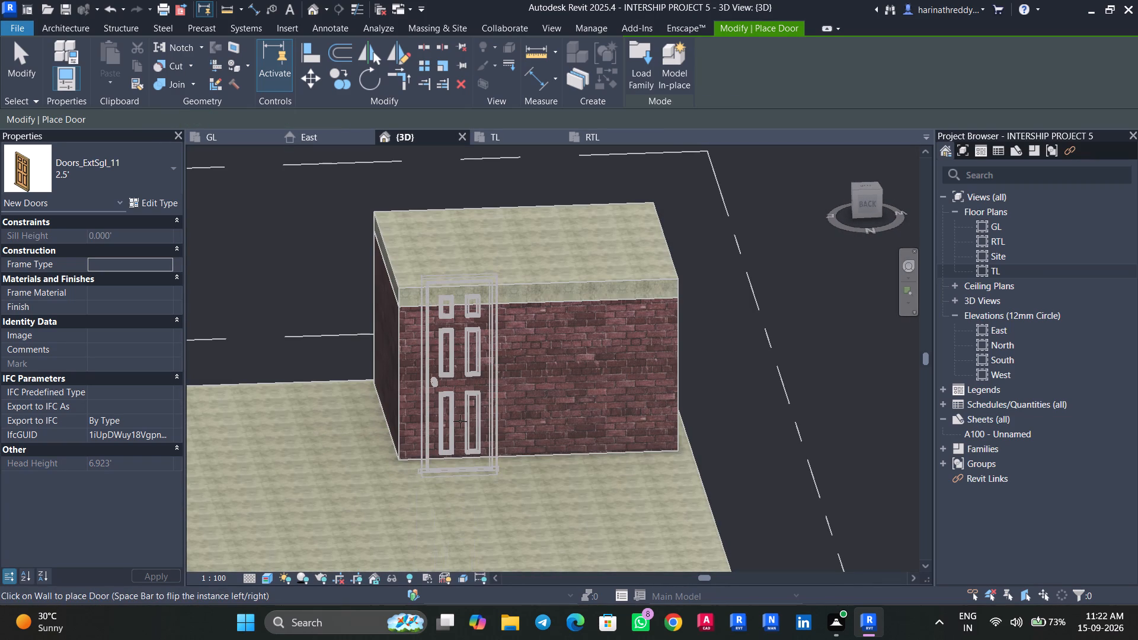
{"action": "key", "text": "Escape"}
{"action": "left_click", "coordinate": [478, 367]}
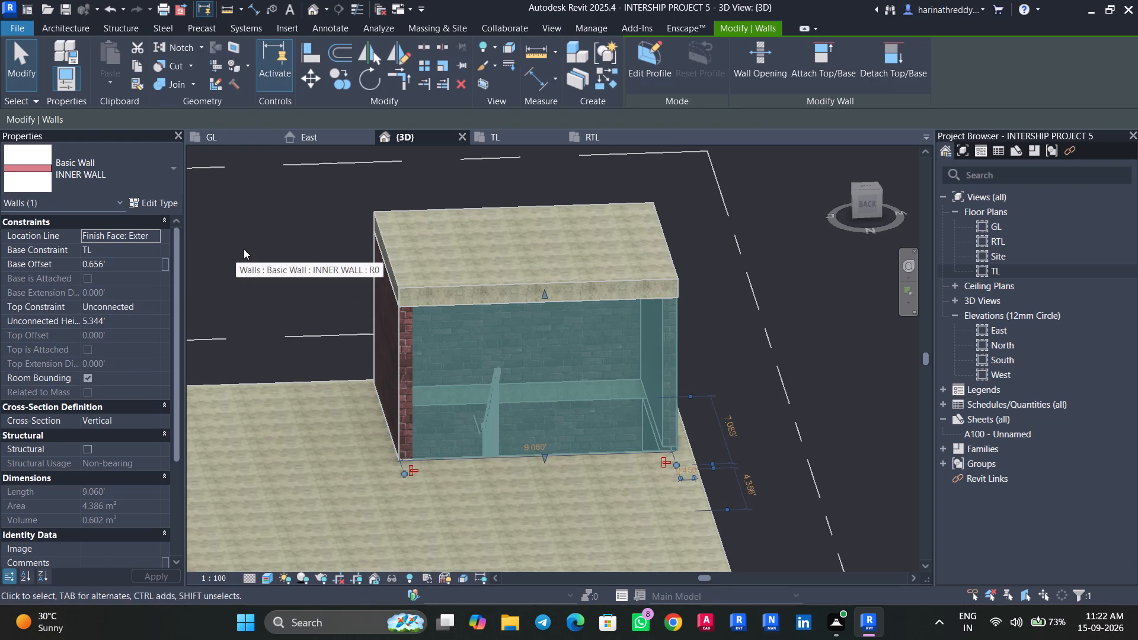
{"action": "key", "text": "Escape"}
Restart door placement and duplicate the 2.5' Doors_ExtSgl_11 type as OUT DOOR.
{"action": "key", "text": "d"}
{"action": "key", "text": "r"}
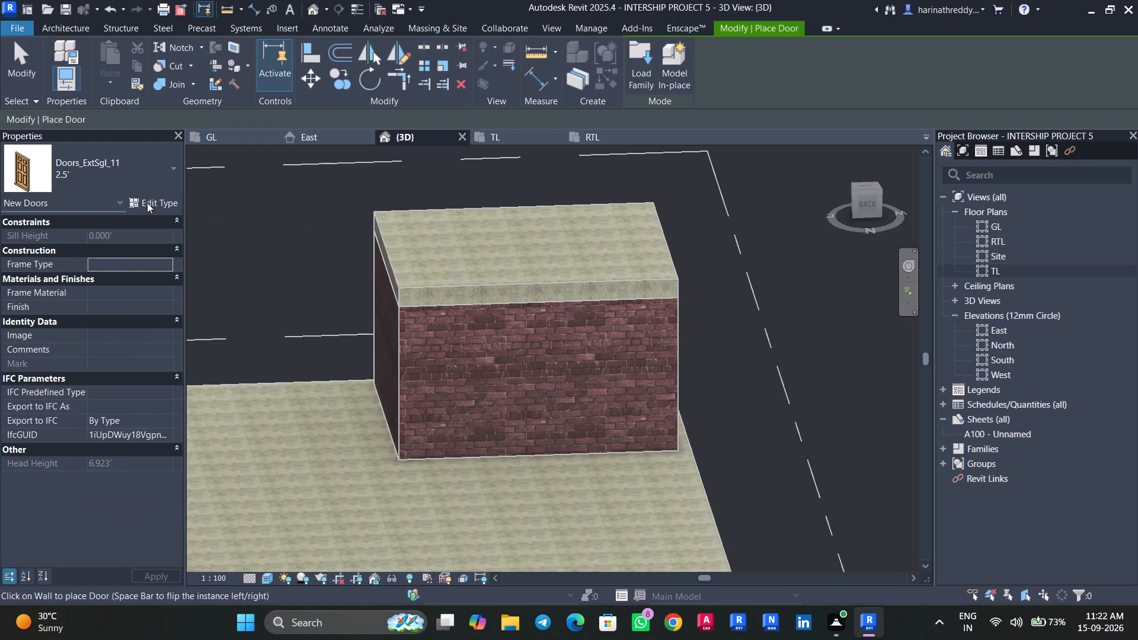
{"action": "left_click", "coordinate": [151, 201]}
{"action": "scroll", "coordinate": [654, 404], "scroll_direction": "up", "scroll_amount": 1}
{"action": "scroll", "coordinate": [654, 404], "scroll_direction": "down", "scroll_amount": 4}
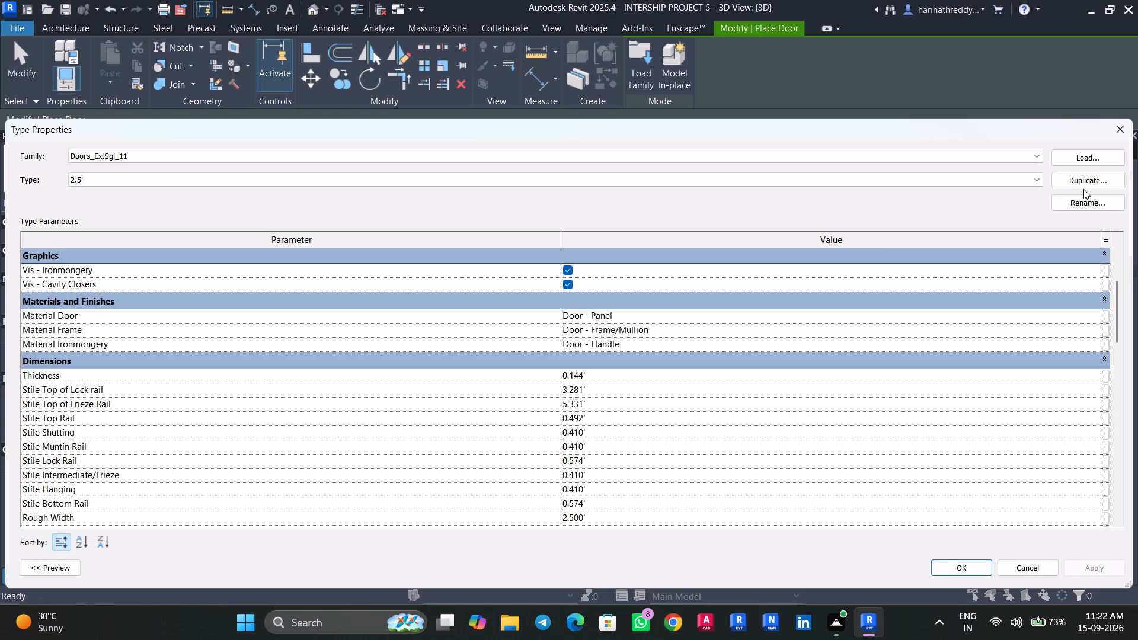
{"action": "left_click", "coordinate": [1075, 179]}
{"action": "type", "text": "OUT DOOR"}
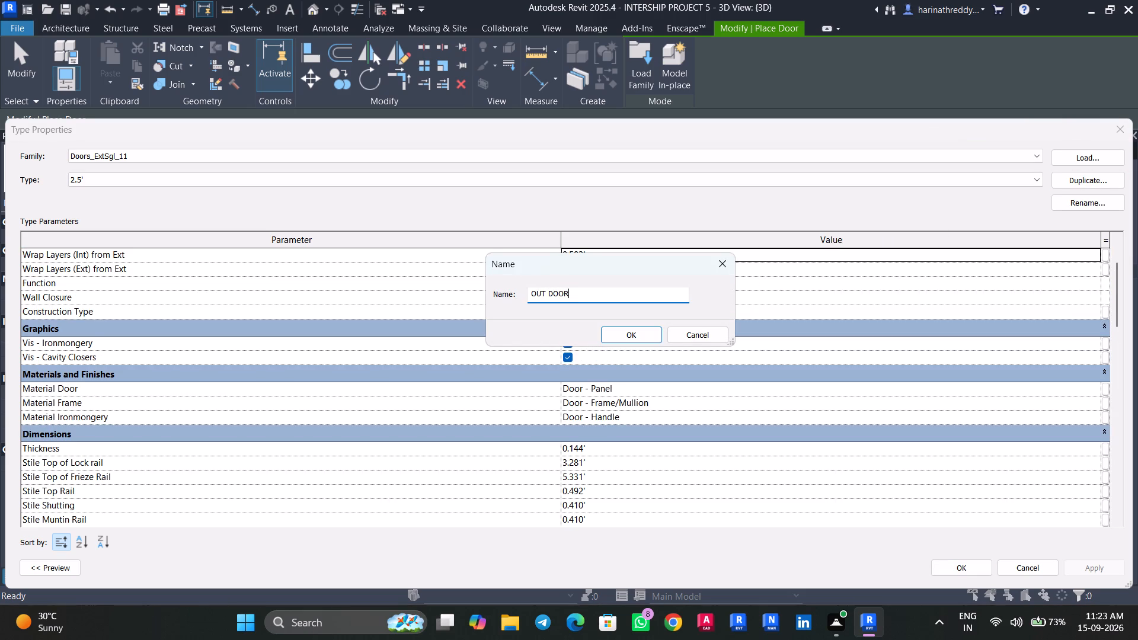
{"action": "left_click", "coordinate": [615, 340]}
Set the OUT DOOR type's Rough Height to 5' and apply the type changes.
{"action": "scroll", "coordinate": [625, 458], "scroll_direction": "up", "scroll_amount": 1}
{"action": "scroll", "coordinate": [625, 458], "scroll_direction": "down", "scroll_amount": 1}
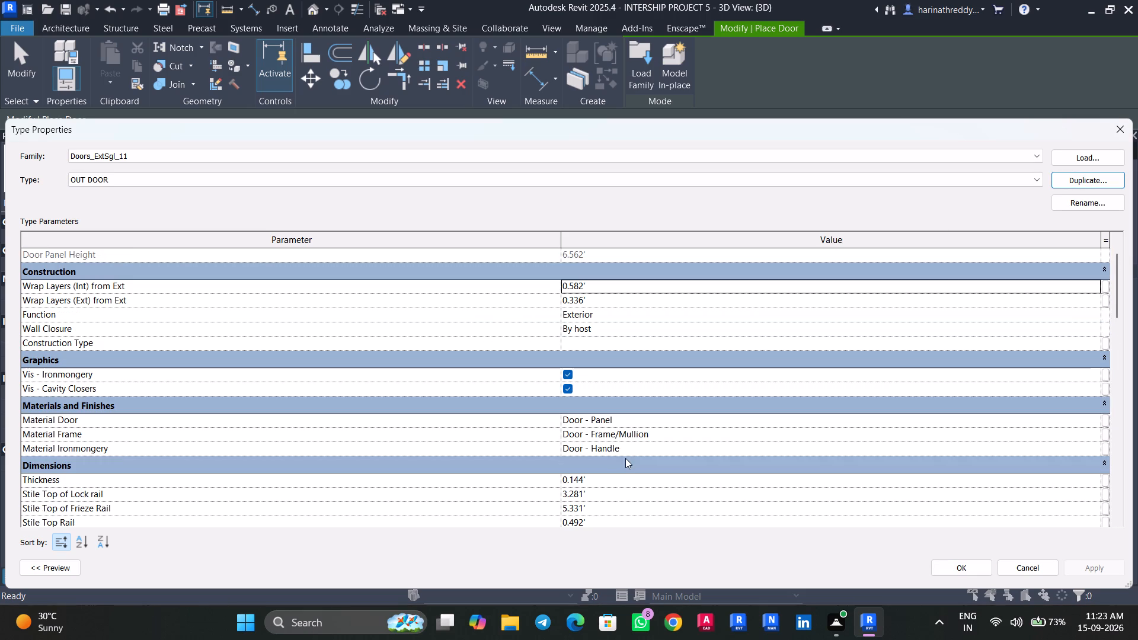
{"action": "scroll", "coordinate": [618, 466], "scroll_direction": "down", "scroll_amount": 5}
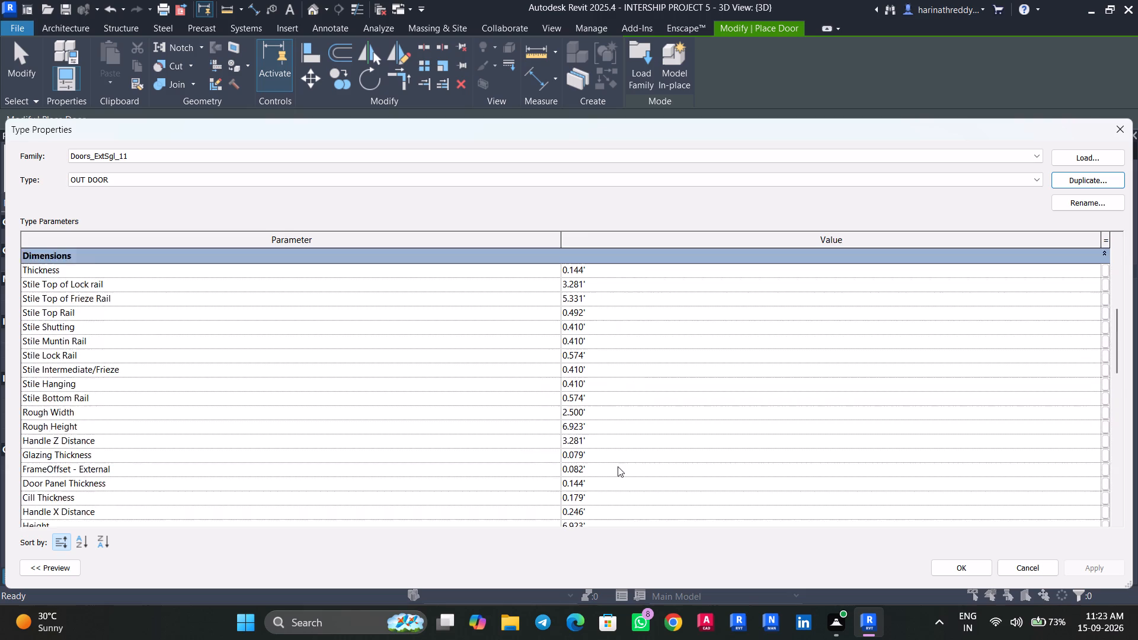
{"action": "scroll", "coordinate": [618, 466], "scroll_direction": "down", "scroll_amount": 4}
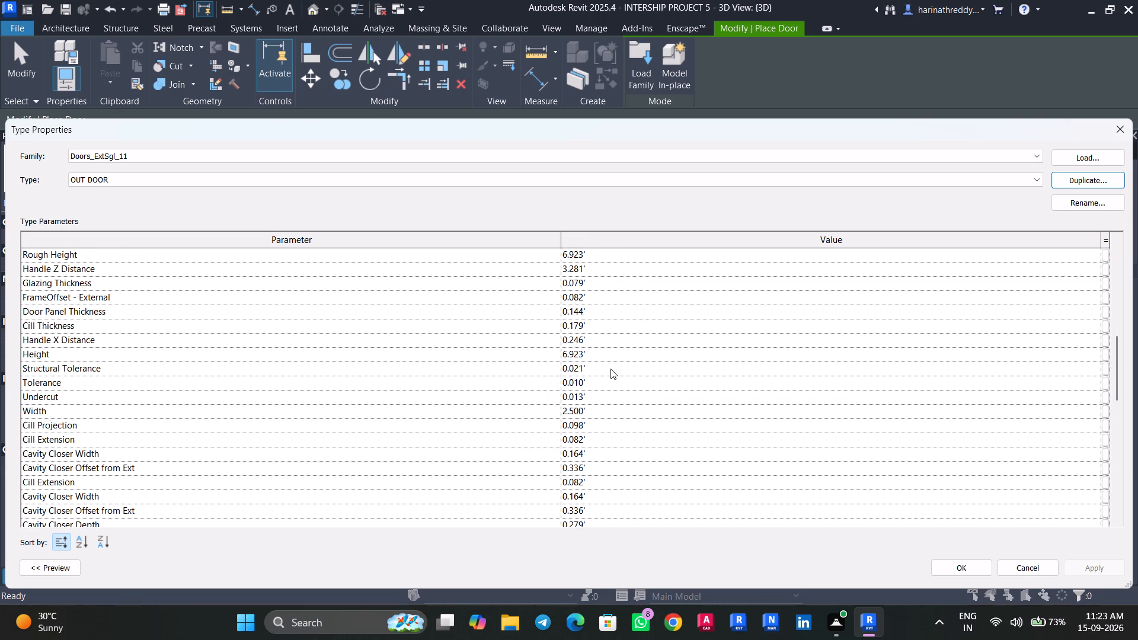
{"action": "scroll", "coordinate": [604, 391], "scroll_direction": "up", "scroll_amount": 2}
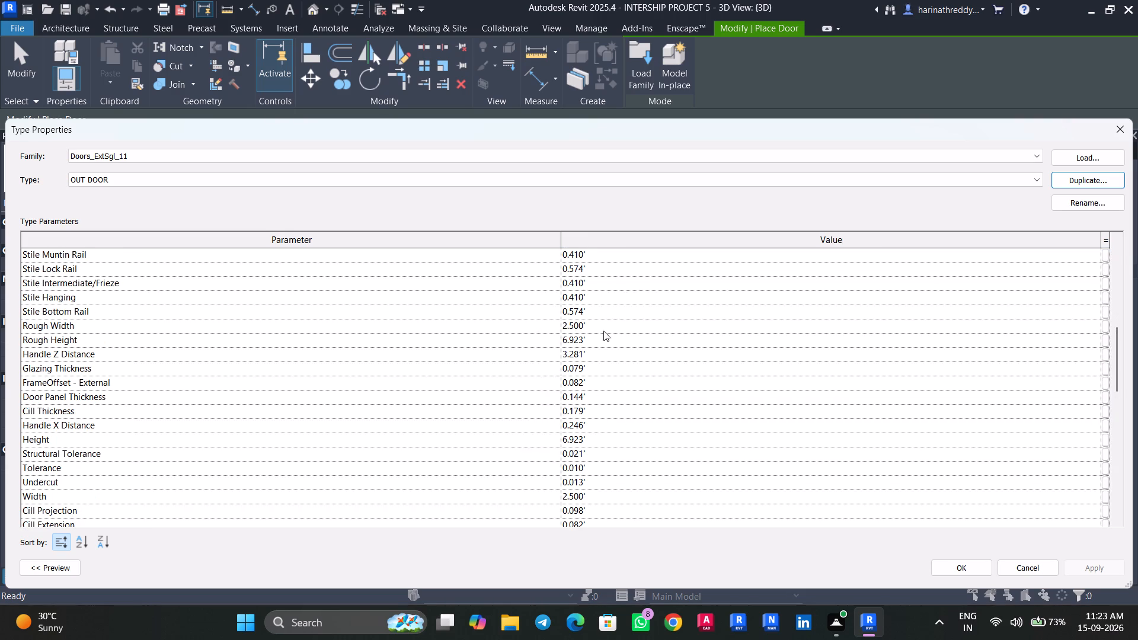
{"action": "left_click", "coordinate": [594, 338]}
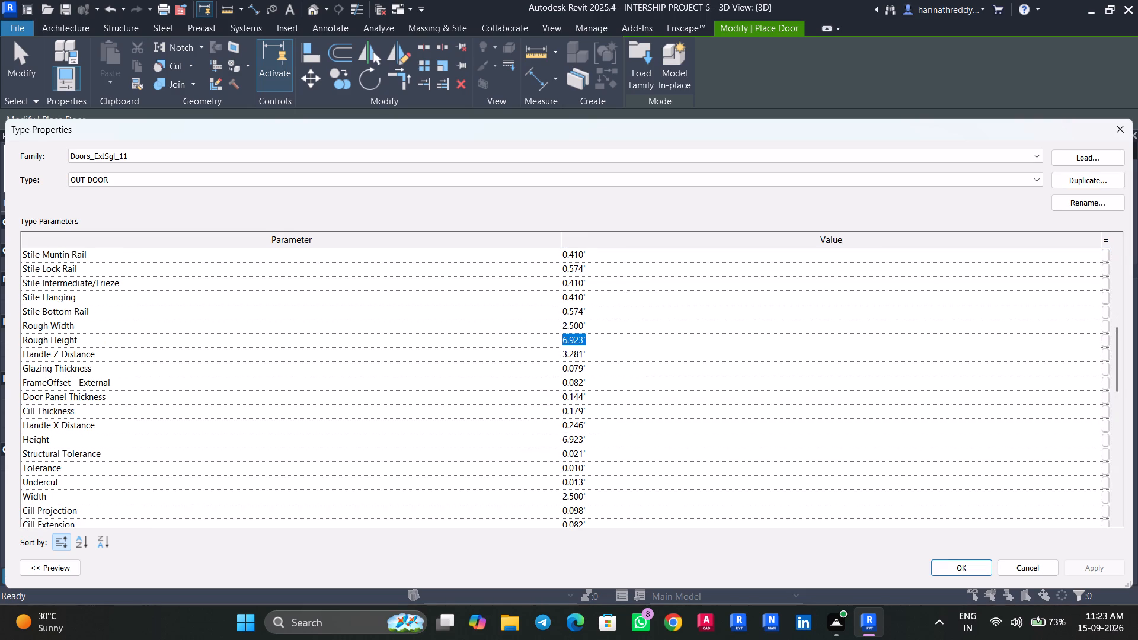
{"action": "type", "text": "5'"}
{"action": "key", "text": "Return"}
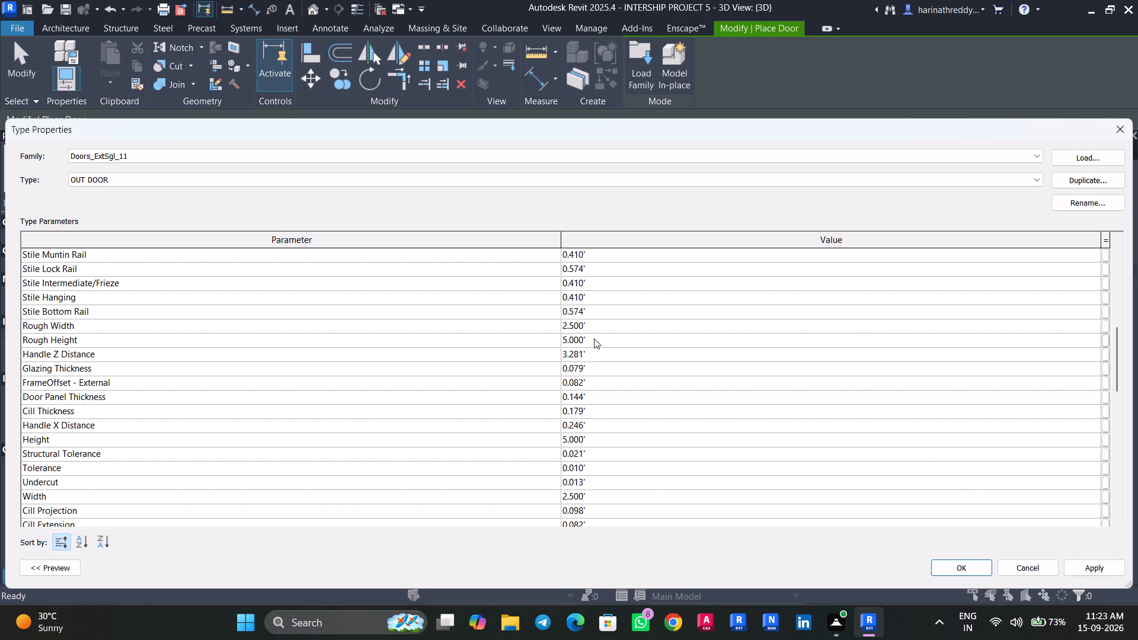
{"action": "left_click", "coordinate": [1117, 567]}
{"action": "left_click", "coordinate": [957, 569]}
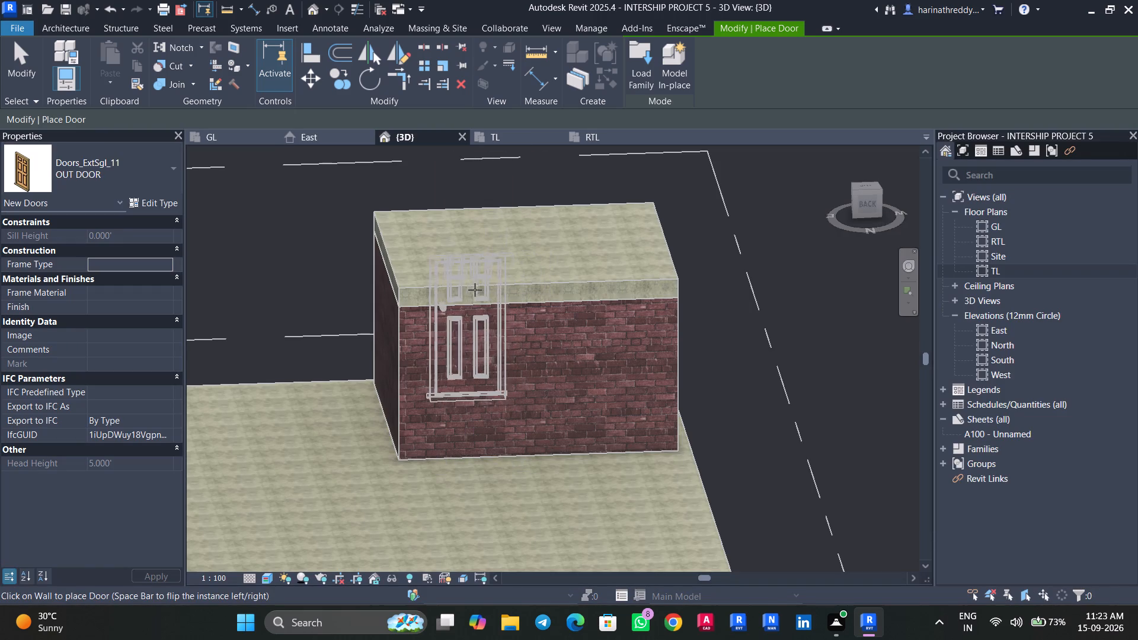
Duplicate the OUT DOOR type of Doors_ExtSgl_11 as OUT DOOR1, keeping its dimensions.
{"action": "left_click", "coordinate": [71, 168]}
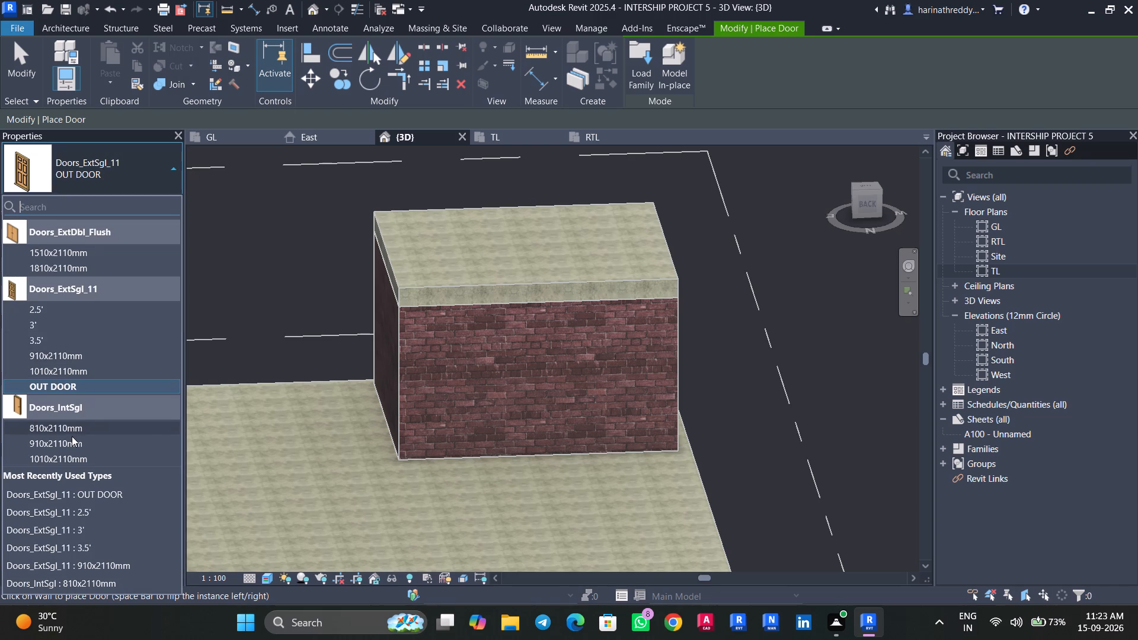
{"action": "left_click", "coordinate": [72, 436]}
{"action": "left_click", "coordinate": [158, 203]}
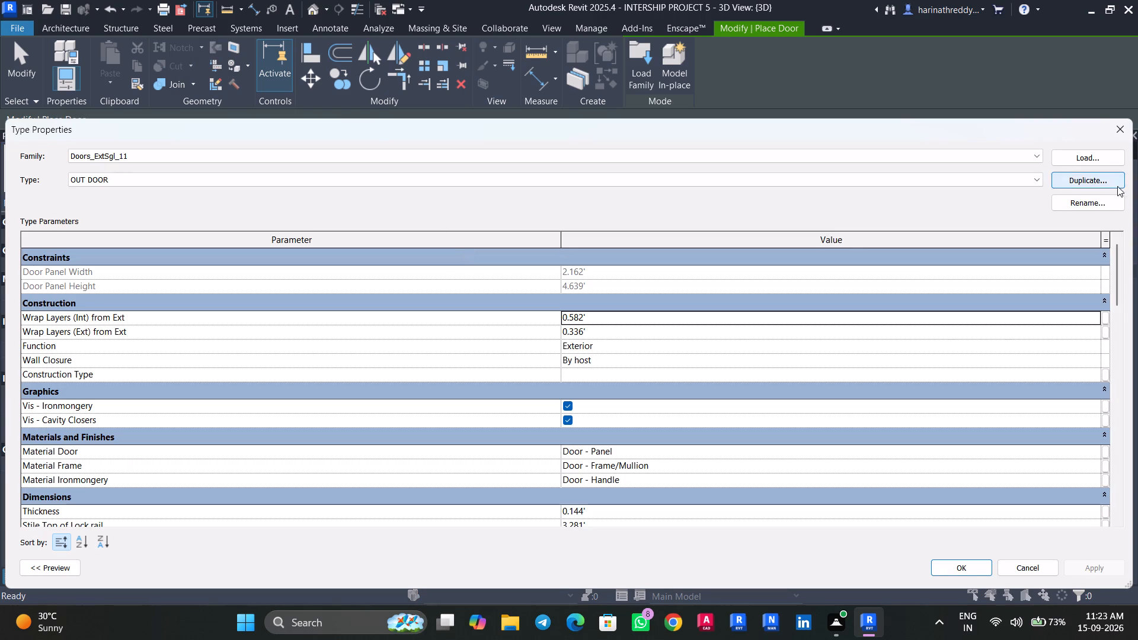
{"action": "left_click", "coordinate": [1099, 177]}
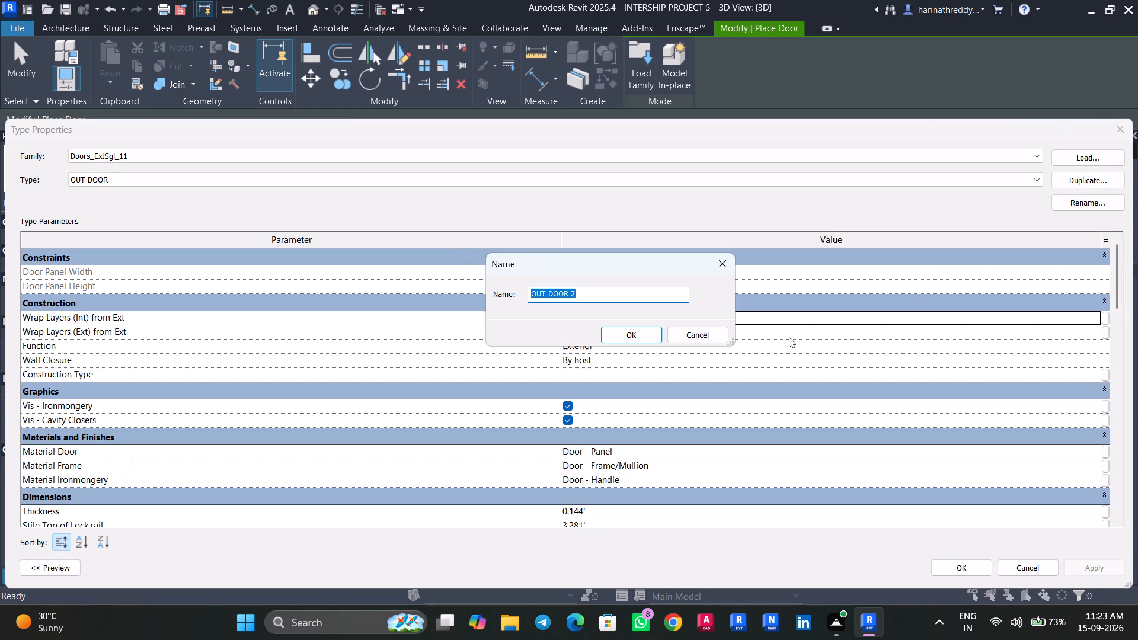
{"action": "type", "text": "OUT DOOR"}
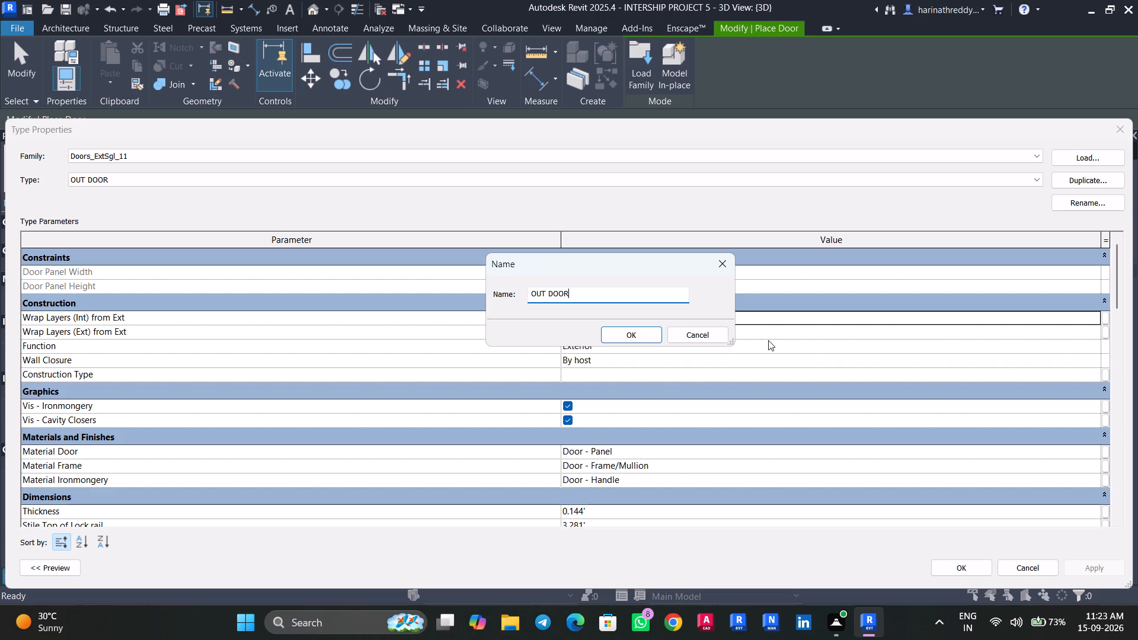
{"action": "key", "text": "1"}
{"action": "left_click", "coordinate": [644, 332]}
{"action": "scroll", "coordinate": [666, 415], "scroll_direction": "down", "scroll_amount": 3}
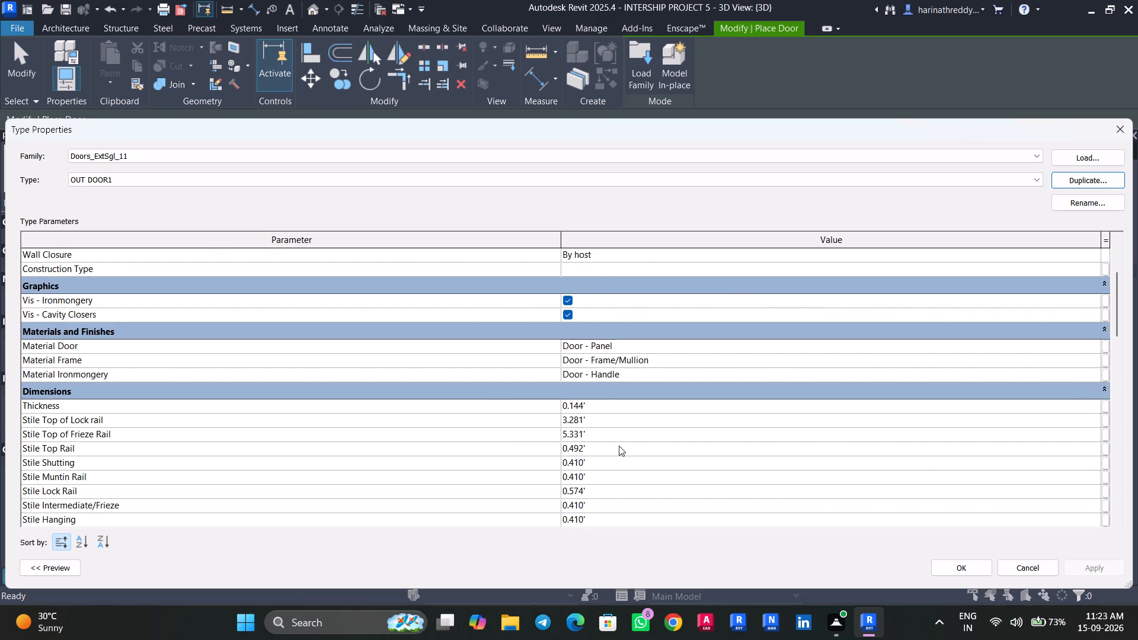
{"action": "scroll", "coordinate": [590, 440], "scroll_direction": "down", "scroll_amount": 2}
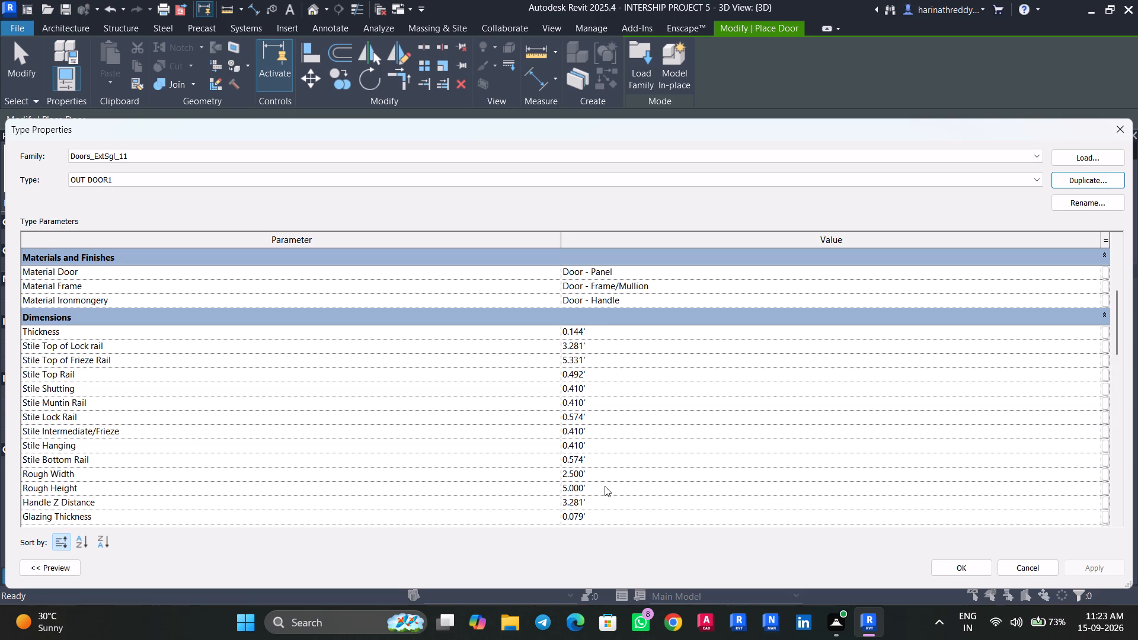
{"action": "left_click", "coordinate": [952, 571]}
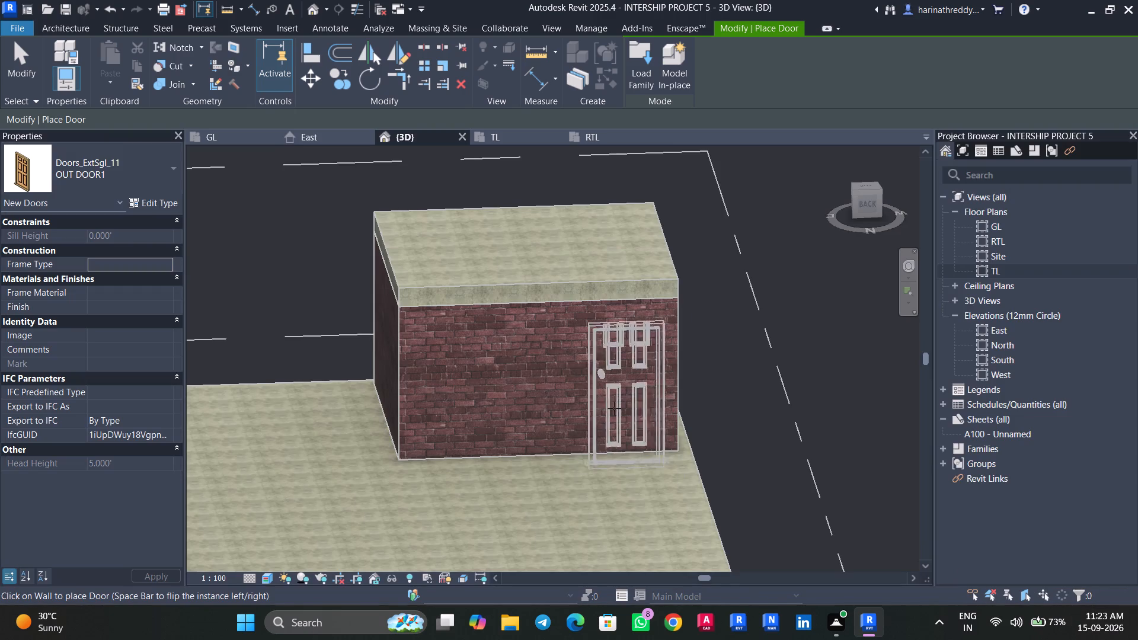
Switch the door to Doors_IntSgl 810x2110mm and duplicate that type as OUT DOOR1.
{"action": "left_click", "coordinate": [127, 165]}
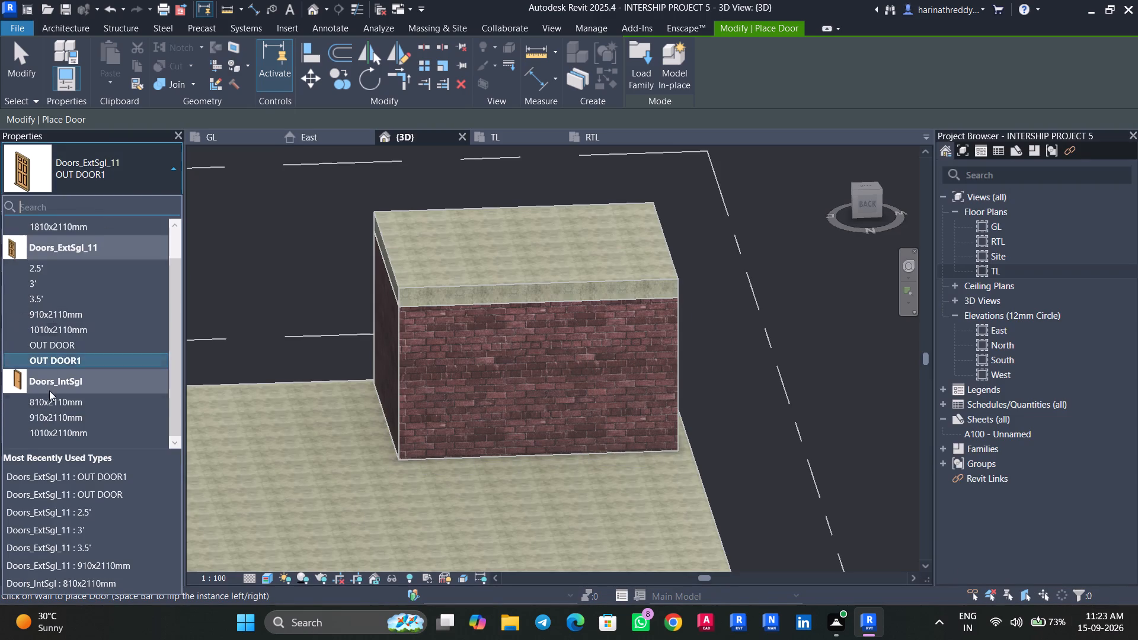
{"action": "left_click", "coordinate": [54, 404]}
{"action": "left_click", "coordinate": [159, 200]}
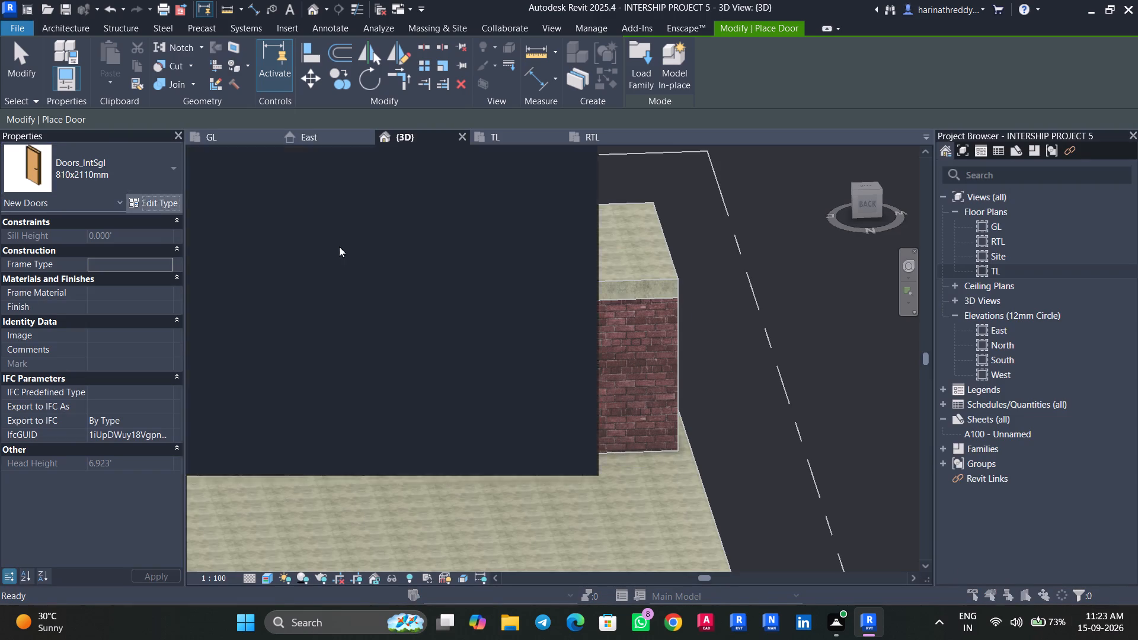
{"action": "left_click", "coordinate": [1120, 184]}
{"action": "type", "text": "OUT DOOR"}
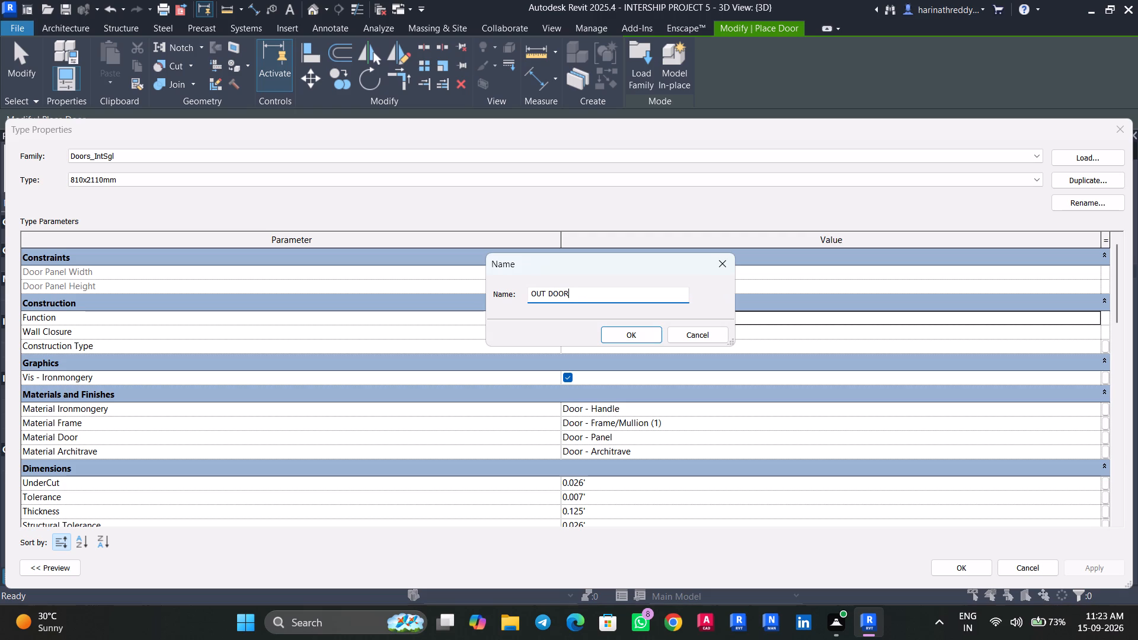
{"action": "key", "text": "1"}
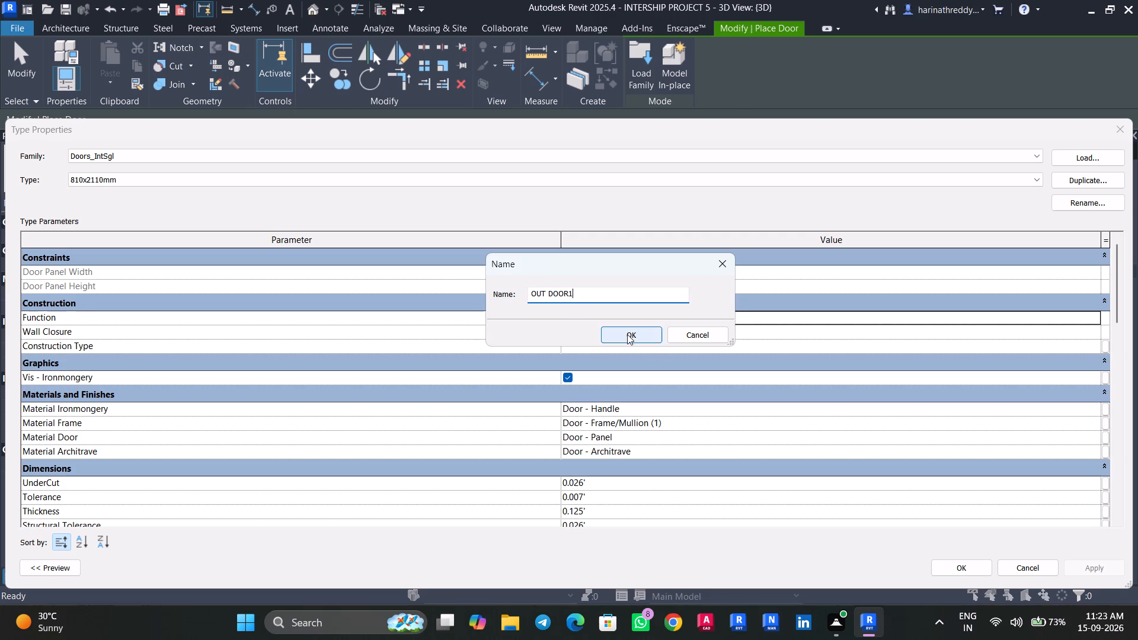
{"action": "left_click", "coordinate": [627, 334]}
Set the Doors_IntSgl OUT DOOR1 type's Rough Height to 5' and Rough Width to 2.5', and apply the type changes.
{"action": "scroll", "coordinate": [643, 482], "scroll_direction": "down", "scroll_amount": 3}
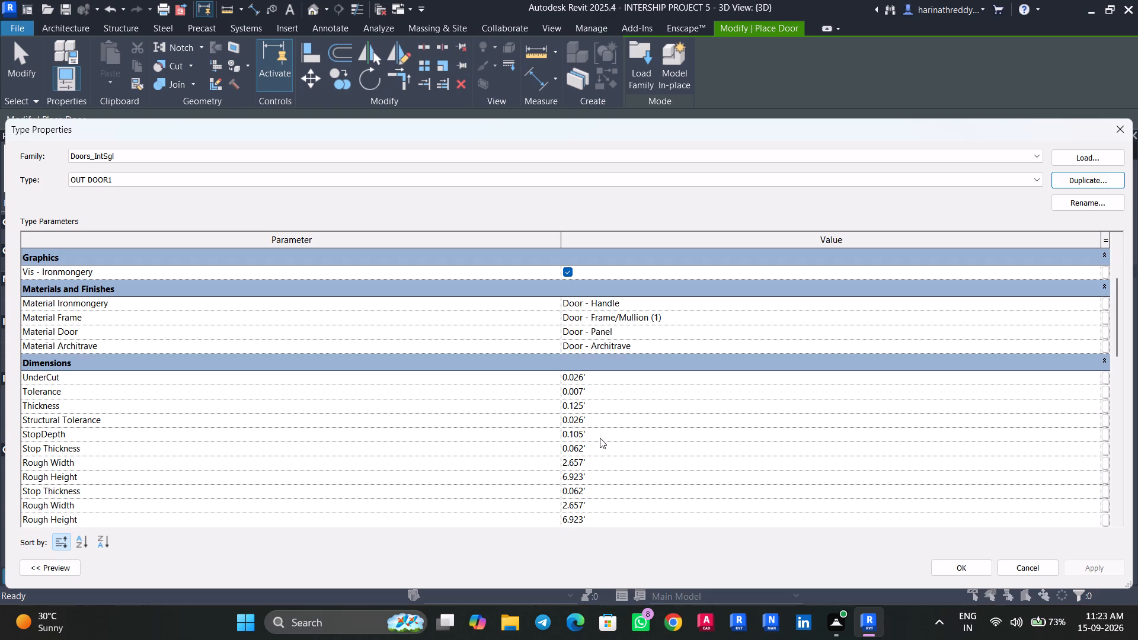
{"action": "left_click", "coordinate": [606, 479]}
{"action": "type", "text": "5'"}
{"action": "key", "text": "Return"}
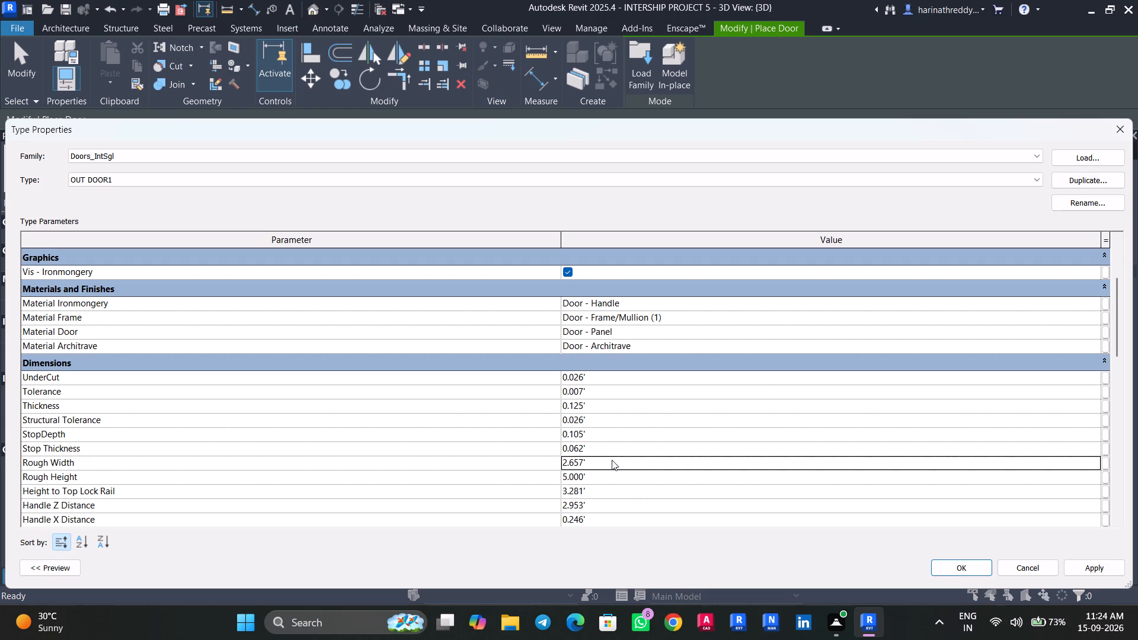
{"action": "left_click", "coordinate": [612, 460]}
{"action": "type", "text": "2.5"}
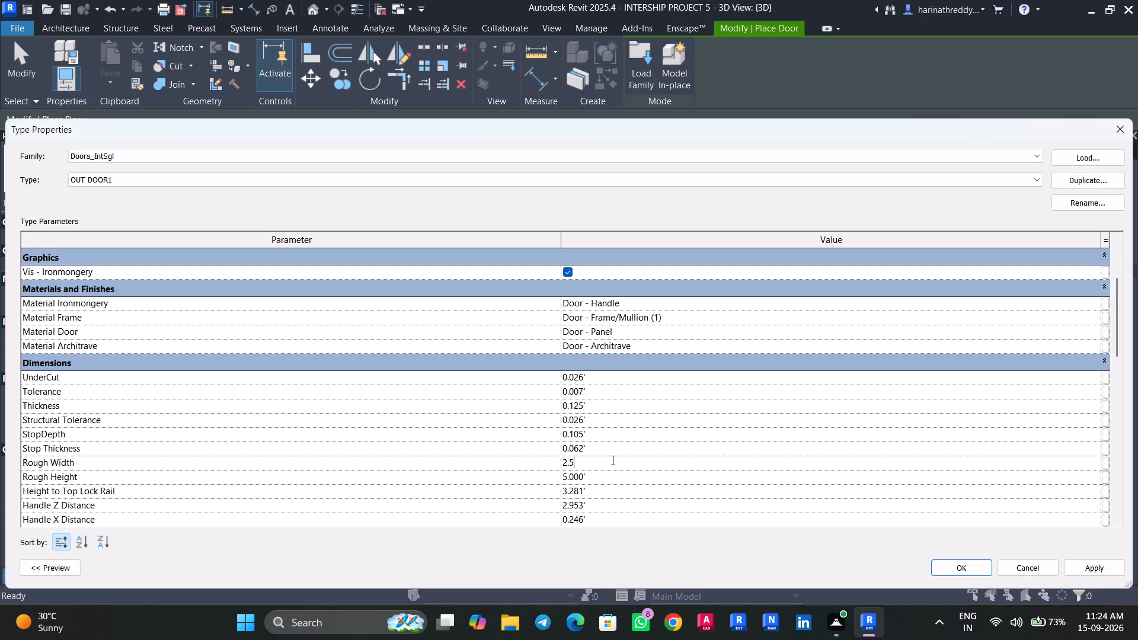
{"action": "key", "text": "BackSpace"}
{"action": "key", "text": "BackSpace"}
{"action": "type", "text": ".5"}
{"action": "key", "text": "apostrophe"}
{"action": "key", "text": "Return"}
{"action": "left_click", "coordinate": [1075, 559]}
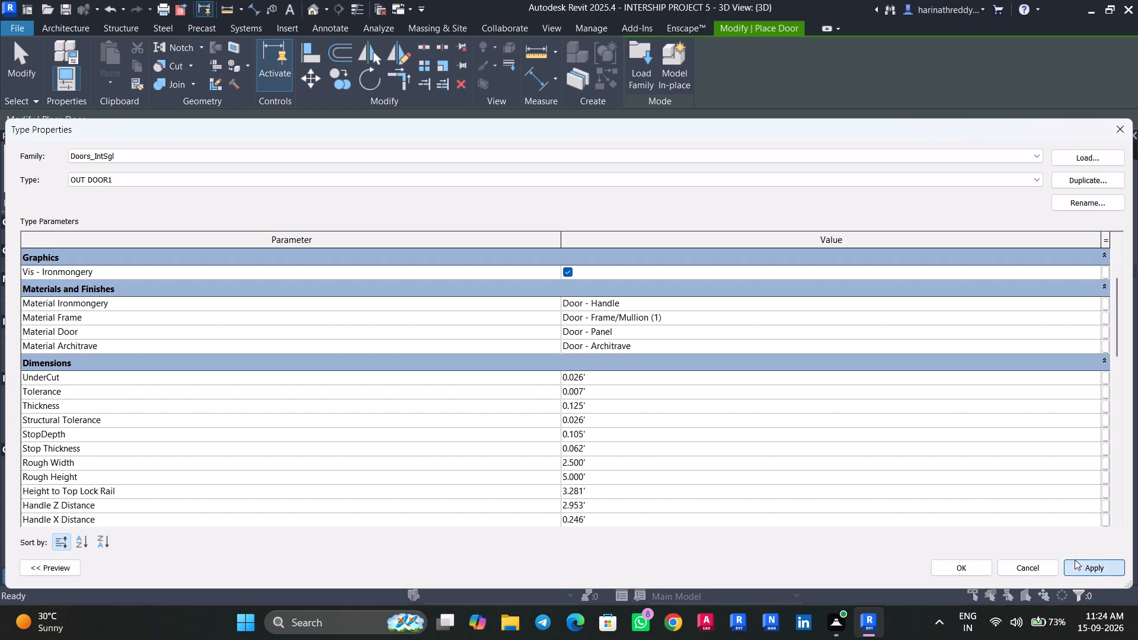
{"action": "left_click", "coordinate": [971, 572]}
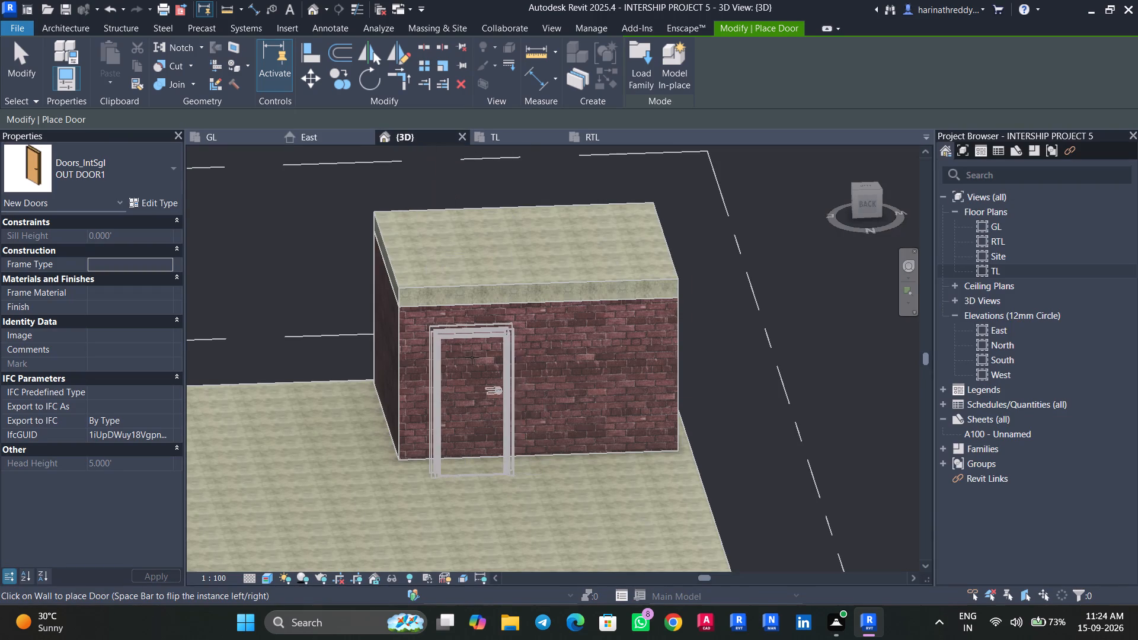
In the TL plan, place the Doors_IntSgl OUT DOOR1 door in the stair enclosure's upper wall beside the stair flight, with its swing flipped.
{"action": "left_click", "coordinate": [519, 137]}
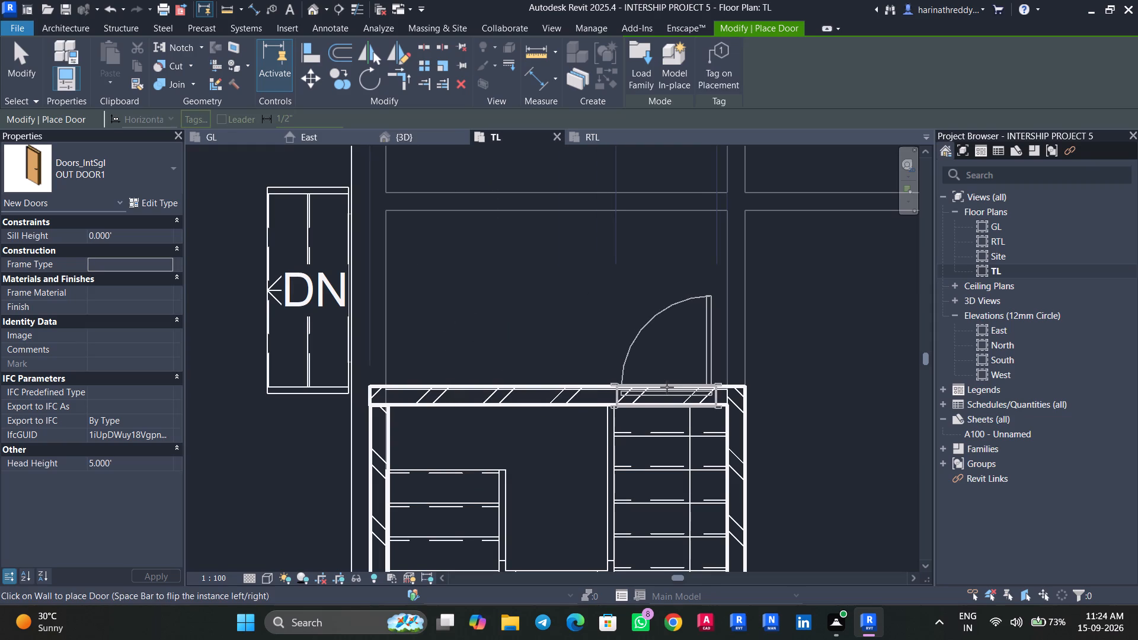
{"action": "key", "text": "space"}
{"action": "left_click", "coordinate": [671, 389]}
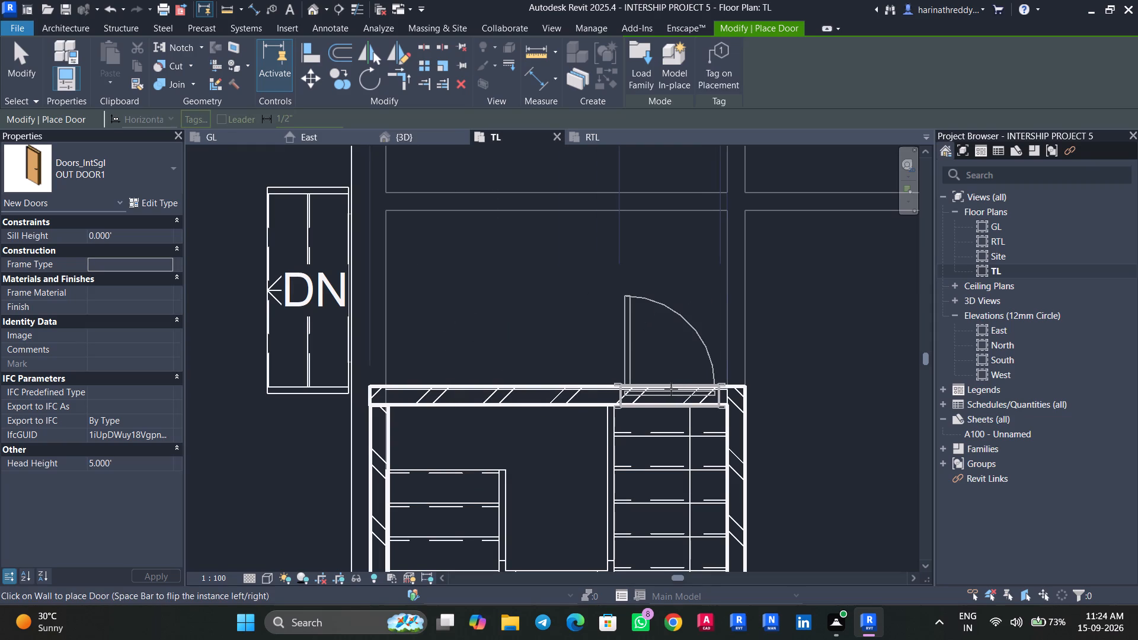
{"action": "key", "text": "Escape"}
{"action": "key", "text": "Escape"}
In the 3D view, set the stair enclosure door's Sill Height to 200 mm and check how it sits above the roof slab.
{"action": "left_click", "coordinate": [405, 141]}
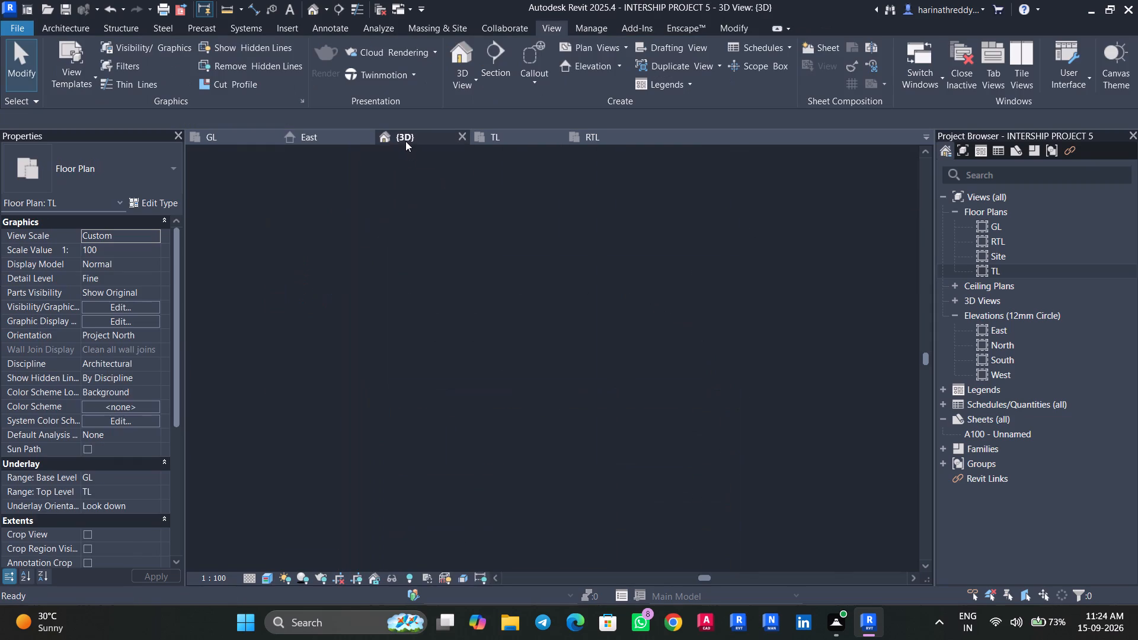
{"action": "left_click", "coordinate": [494, 406]}
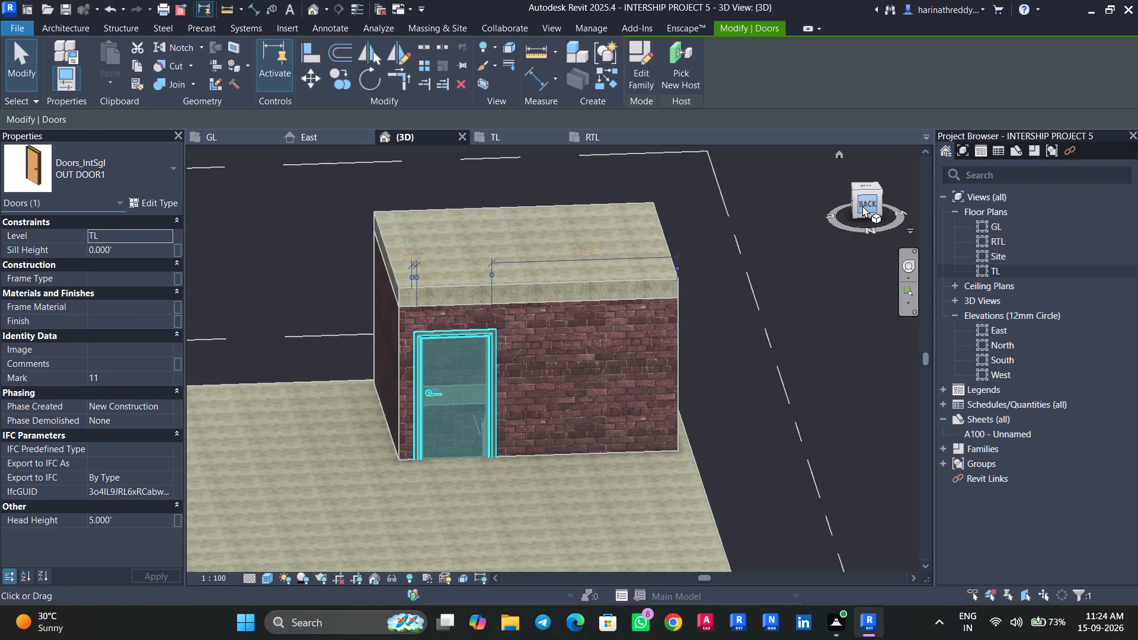
{"action": "left_click", "coordinate": [862, 206]}
{"action": "left_click", "coordinate": [149, 252]}
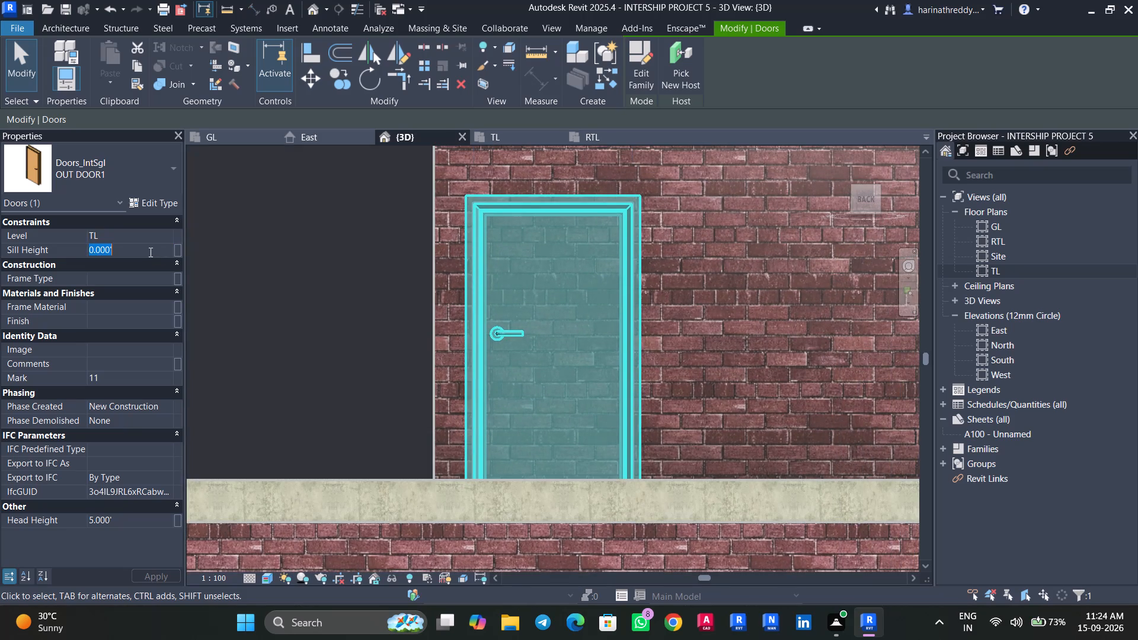
{"action": "type", "text": "200"}
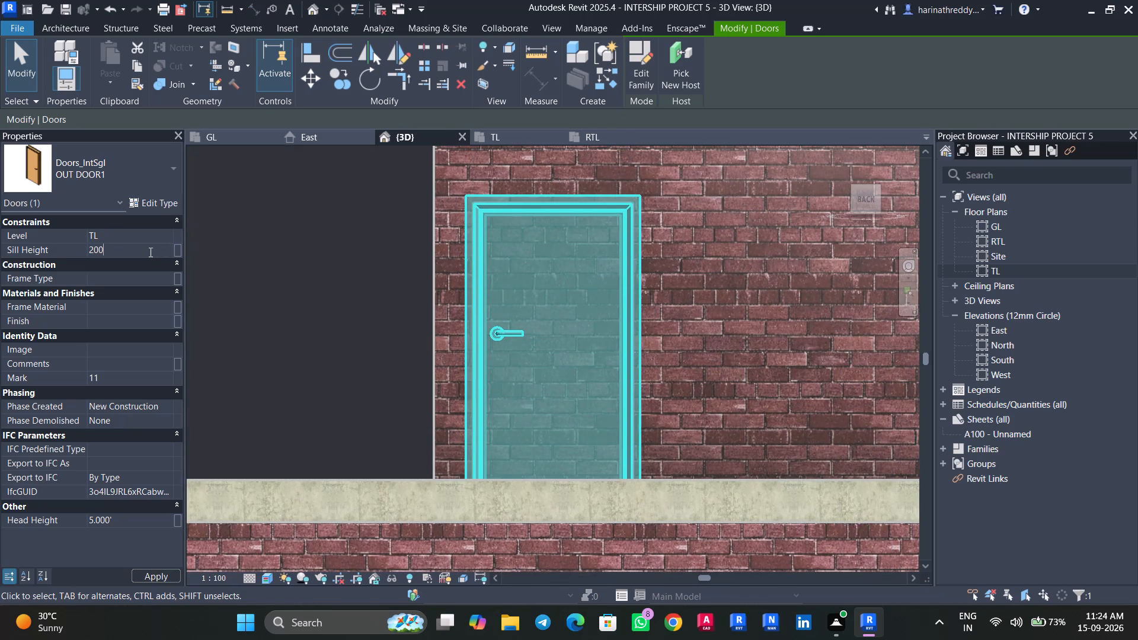
{"action": "type", "text": "MM"}
{"action": "key", "text": "Return"}
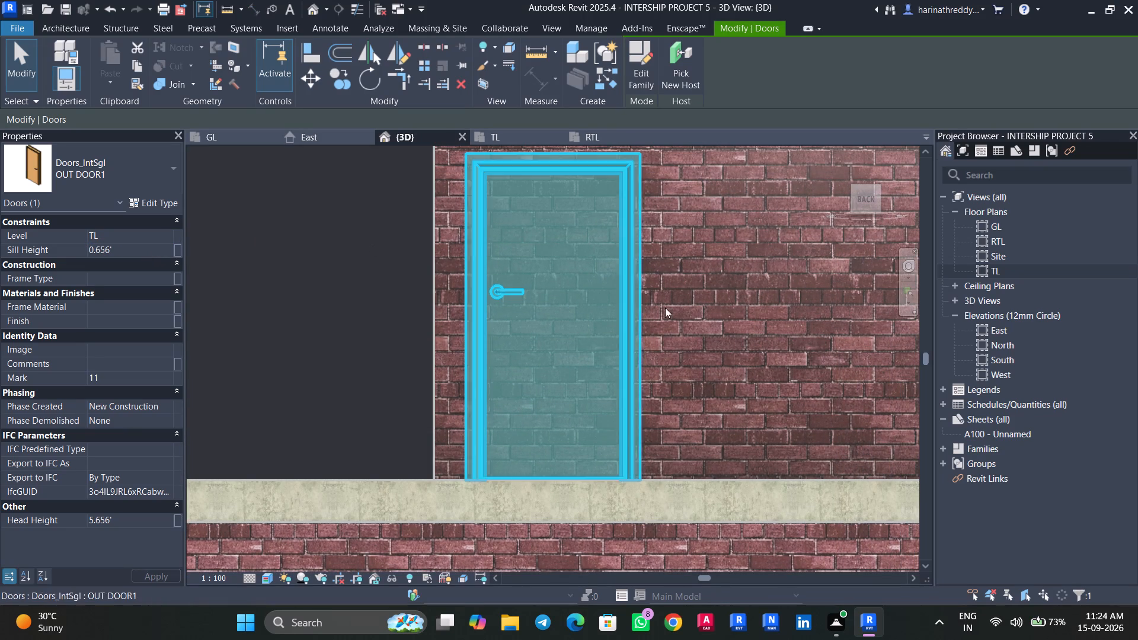
{"action": "key", "text": "Escape"}
{"action": "scroll", "coordinate": [710, 340], "scroll_direction": "down", "scroll_amount": 4}
{"action": "middle_click_drag", "start_coordinate": [695, 340], "coordinate": [697, 356], "text": "shift"}
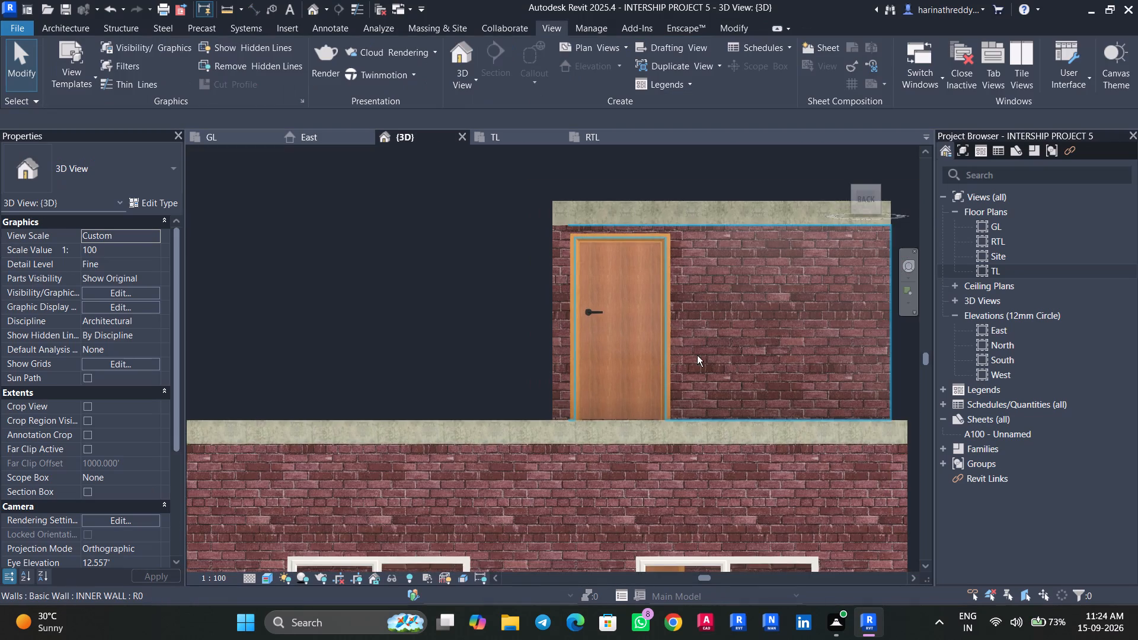
{"action": "middle_click_drag", "start_coordinate": [697, 356], "coordinate": [725, 443], "text": "shift"}
{"action": "left_click", "coordinate": [606, 319]}
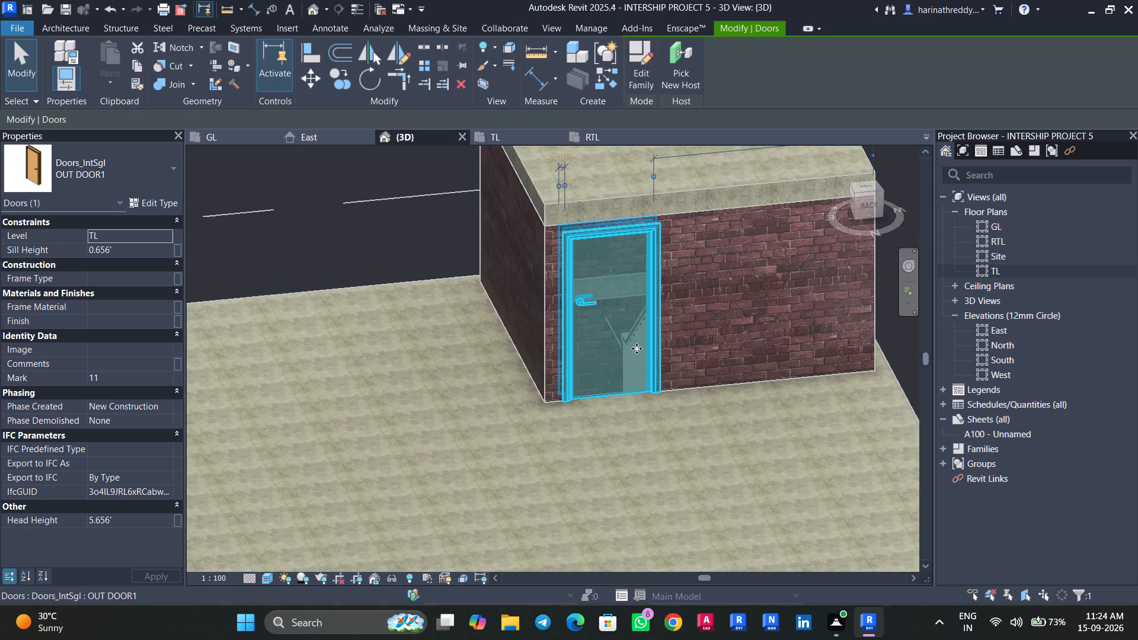
{"action": "key", "text": "Escape"}
{"action": "scroll", "coordinate": [449, 397], "scroll_direction": "down", "scroll_amount": 9}
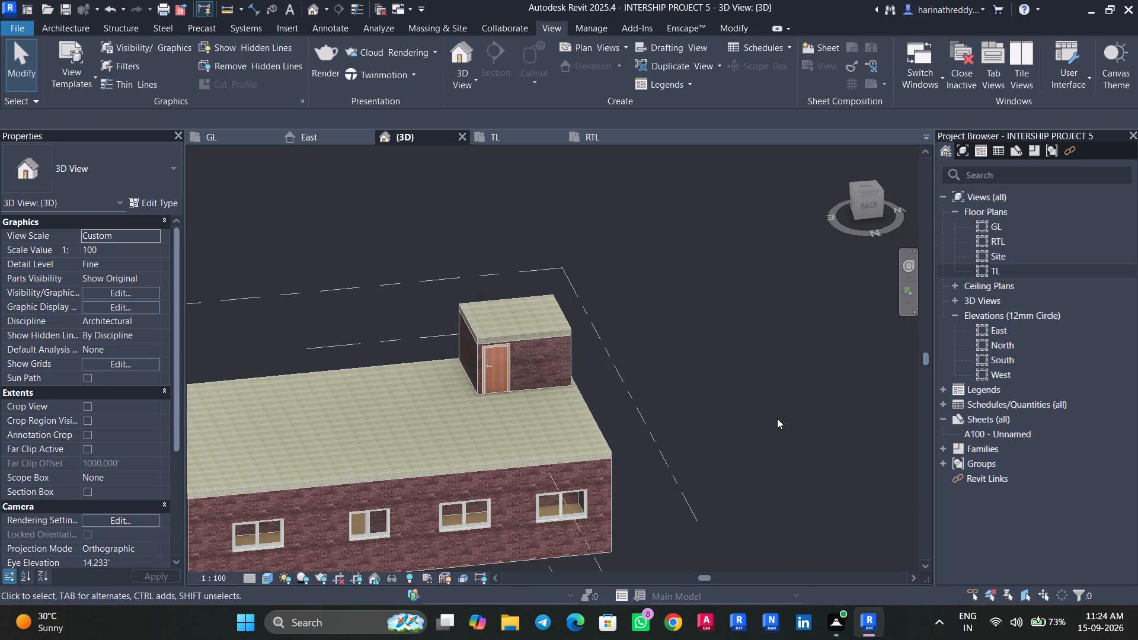
{"action": "scroll", "coordinate": [750, 382], "scroll_direction": "down", "scroll_amount": 3}
On level TL, start a Glass_Panel-Bottom_Fill railing path with a segment about 42' long along the roof's upper long edge in plan.
{"action": "left_click", "coordinate": [520, 137]}
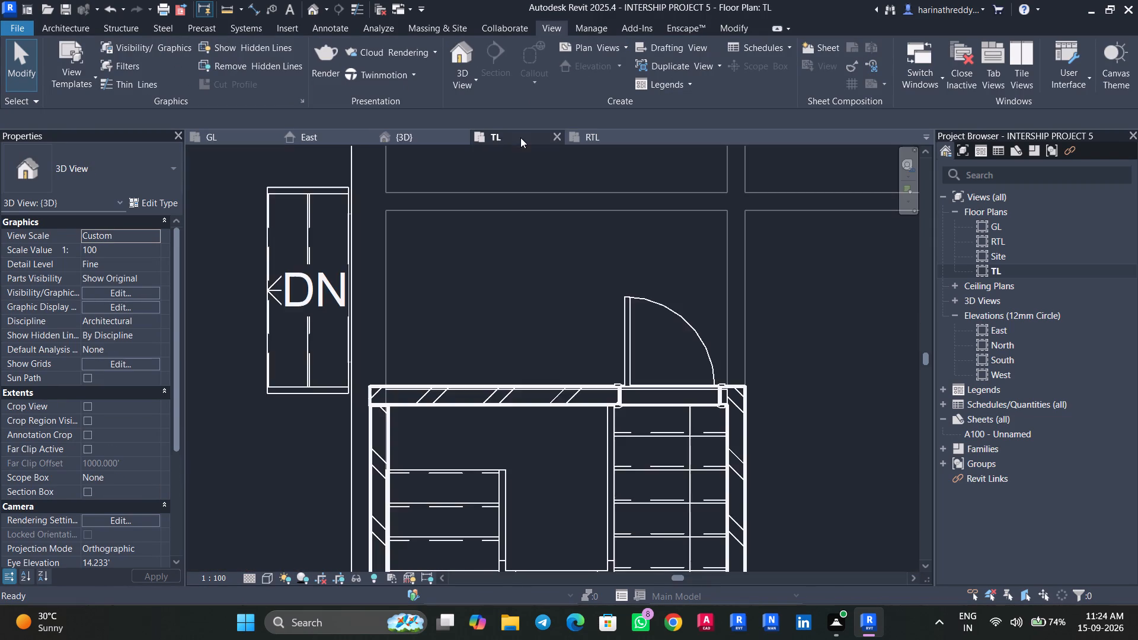
{"action": "scroll", "coordinate": [436, 303], "scroll_direction": "down", "scroll_amount": 11}
{"action": "middle_click_drag", "start_coordinate": [717, 267], "coordinate": [571, 302]}
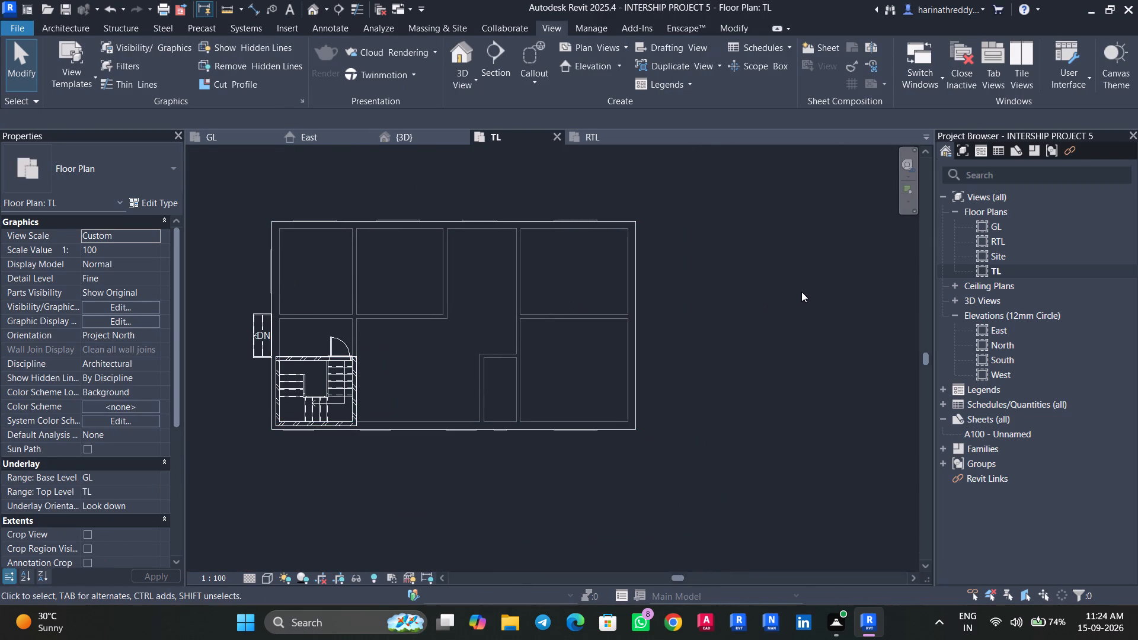
{"action": "left_click", "coordinate": [800, 291]}
{"action": "left_click", "coordinate": [82, 32]}
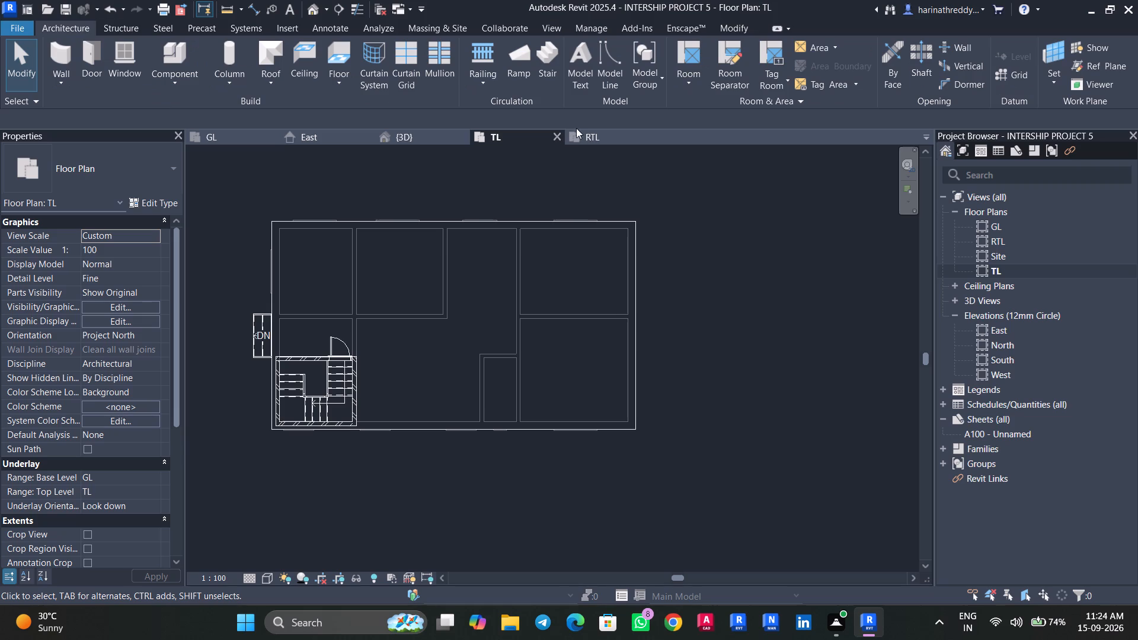
{"action": "left_click", "coordinate": [485, 84]}
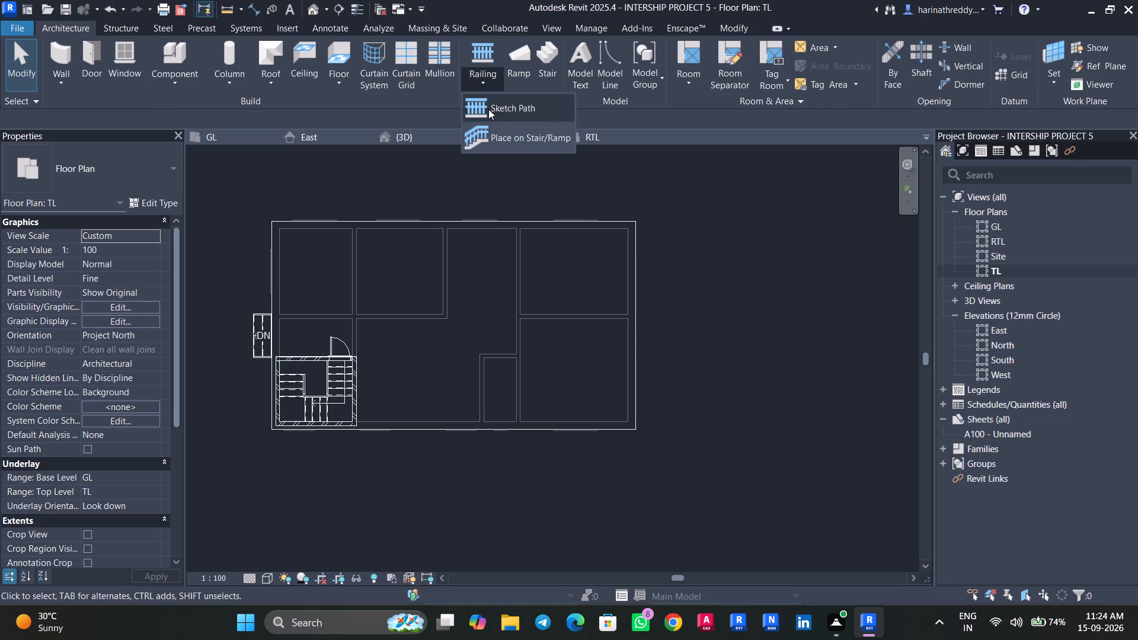
{"action": "left_click", "coordinate": [489, 107]}
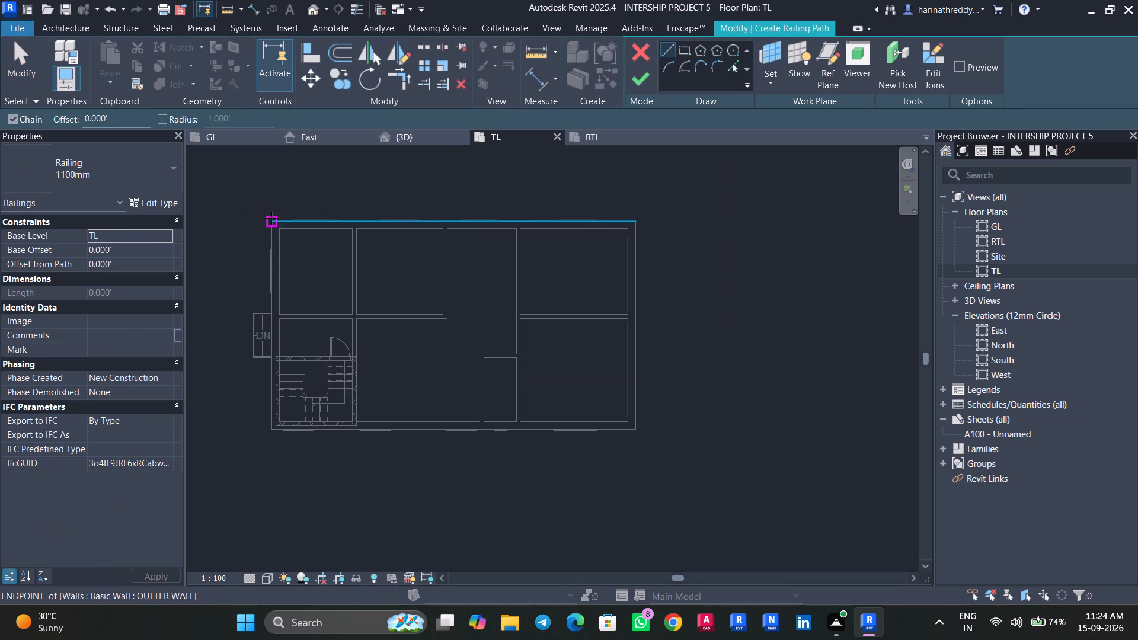
{"action": "left_click", "coordinate": [73, 180]}
{"action": "left_click", "coordinate": [59, 289]}
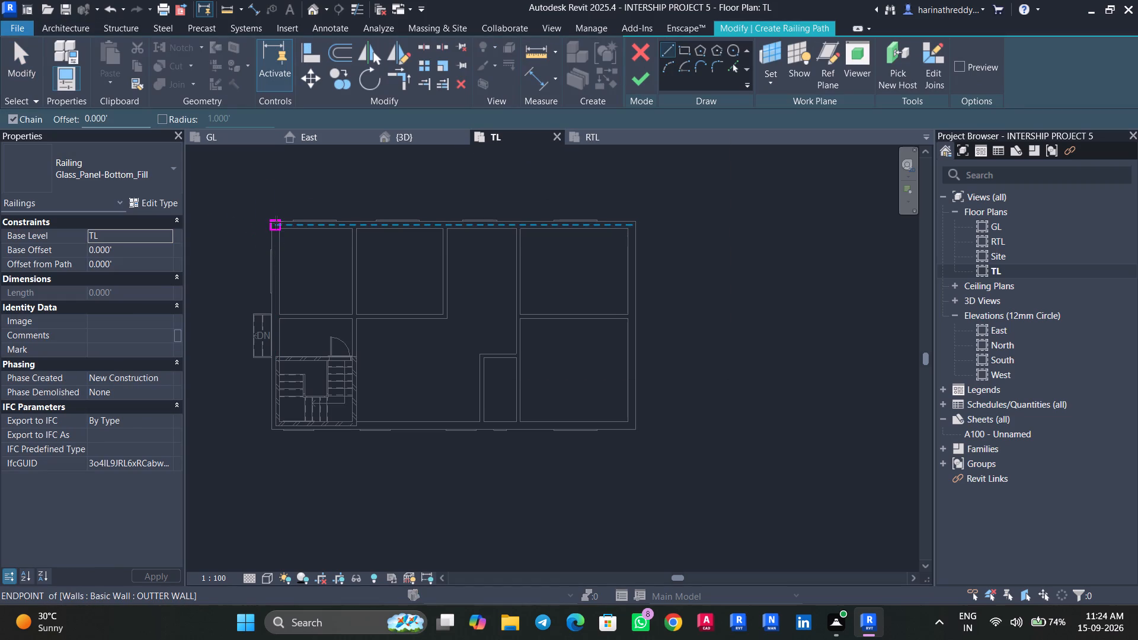
{"action": "left_click", "coordinate": [271, 219]}
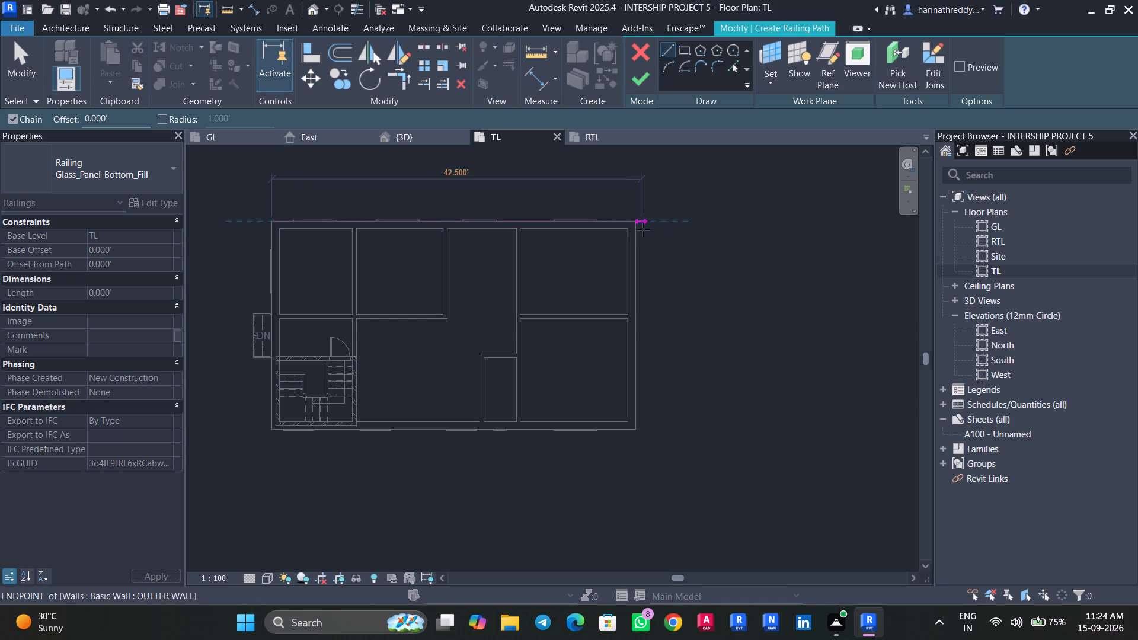
{"action": "left_click", "coordinate": [635, 225]}
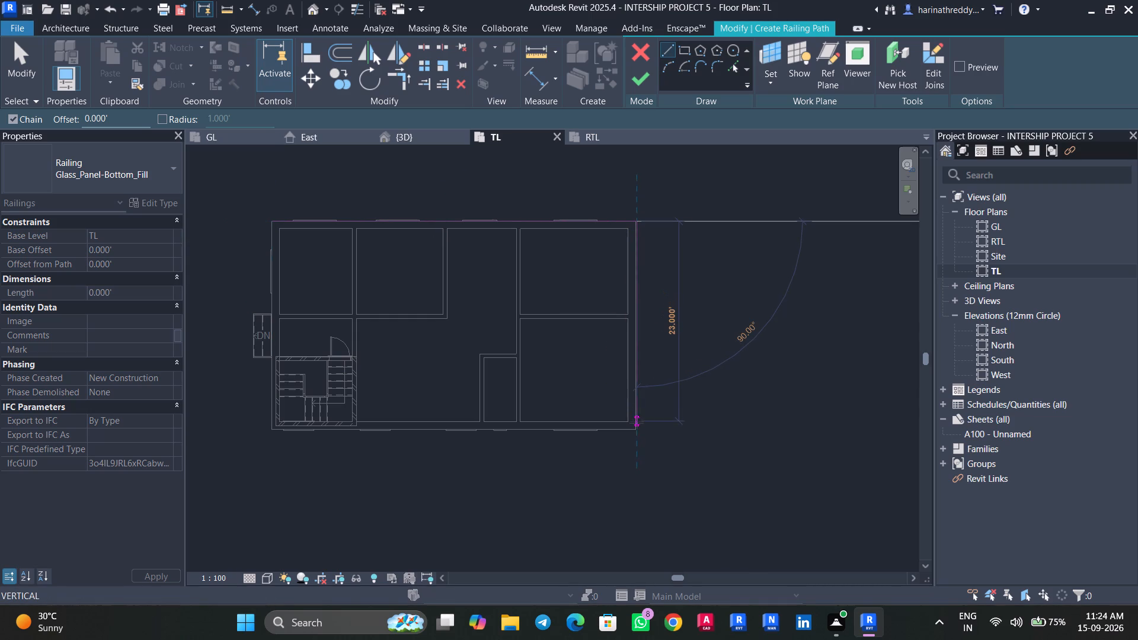
Pull the overshooting end of the first railing segment back to the outer wall corner, making it about 41.87' long.
{"action": "scroll", "coordinate": [632, 440], "scroll_direction": "up", "scroll_amount": 9}
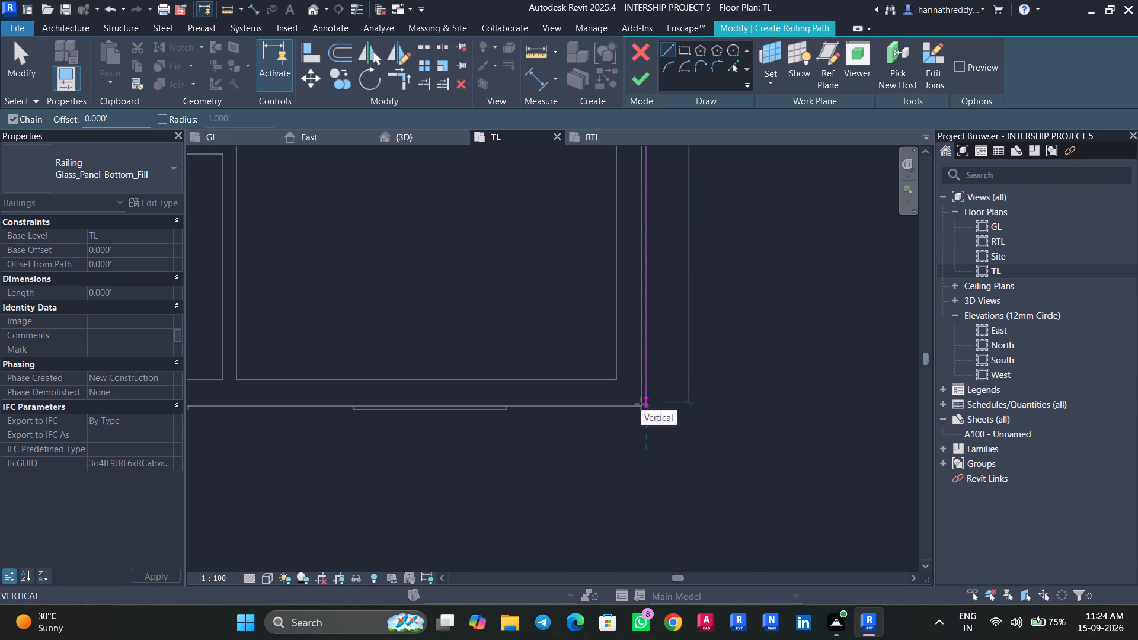
{"action": "key", "text": "Escape"}
{"action": "scroll", "coordinate": [670, 299], "scroll_direction": "down", "scroll_amount": 10}
{"action": "middle_click_drag", "start_coordinate": [677, 255], "coordinate": [672, 374]}
{"action": "scroll", "coordinate": [638, 256], "scroll_direction": "up", "scroll_amount": 2}
{"action": "scroll", "coordinate": [639, 256], "scroll_direction": "down", "scroll_amount": 1}
{"action": "scroll", "coordinate": [640, 256], "scroll_direction": "up", "scroll_amount": 12}
{"action": "key", "text": "Escape"}
{"action": "key", "text": "Escape"}
{"action": "left_click", "coordinate": [676, 252]}
{"action": "scroll", "coordinate": [677, 252], "scroll_direction": "up", "scroll_amount": 2}
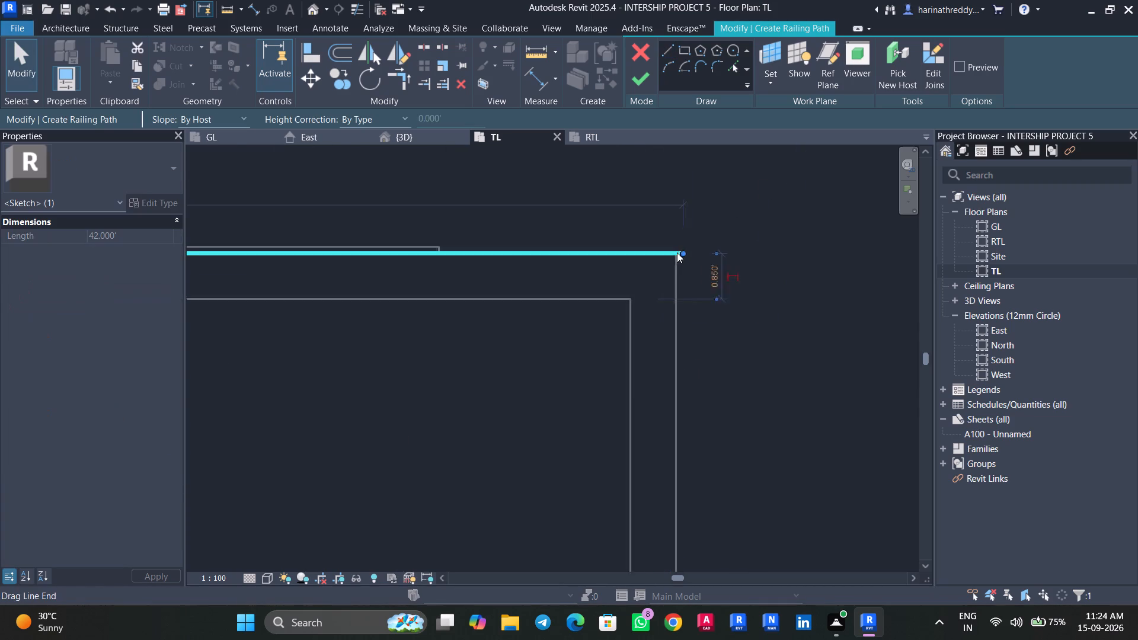
{"action": "left_click_drag", "start_coordinate": [686, 252], "coordinate": [672, 255]}
Continue the railing path from that corner down the short outer wall and along the full lower long wall.
{"action": "left_click", "coordinate": [670, 46]}
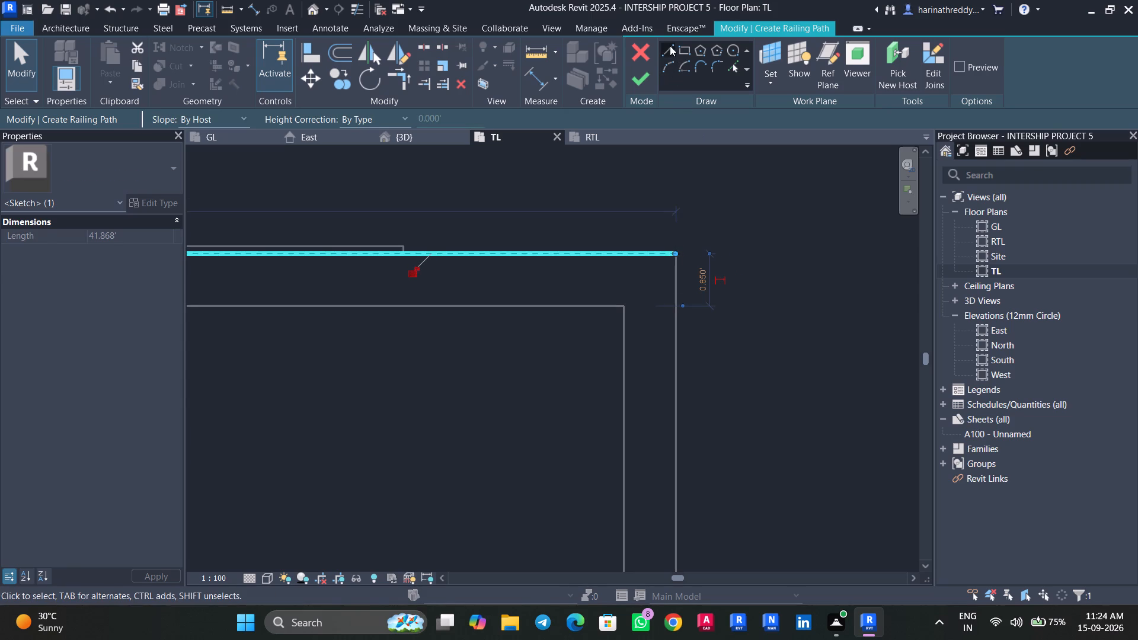
{"action": "left_click", "coordinate": [674, 254]}
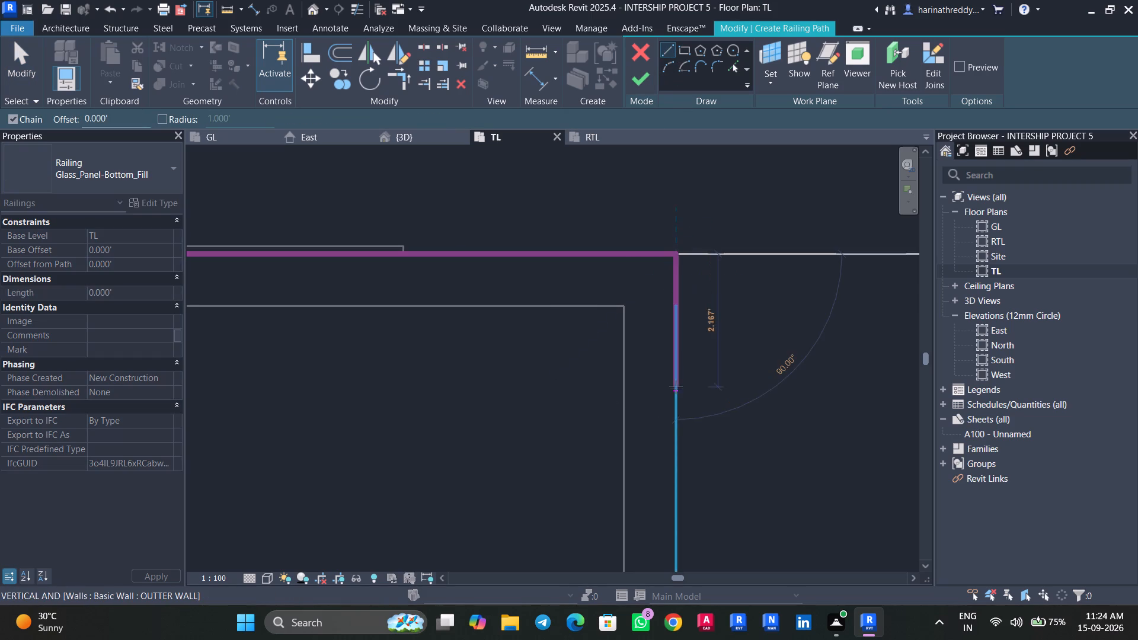
{"action": "scroll", "coordinate": [675, 393], "scroll_direction": "down", "scroll_amount": 3}
{"action": "scroll", "coordinate": [675, 393], "scroll_direction": "up", "scroll_amount": 1}
{"action": "scroll", "coordinate": [675, 393], "scroll_direction": "down", "scroll_amount": 2}
{"action": "middle_click_drag", "start_coordinate": [671, 402], "coordinate": [784, 0]}
{"action": "middle_click_drag", "start_coordinate": [784, 423], "coordinate": [870, 0]}
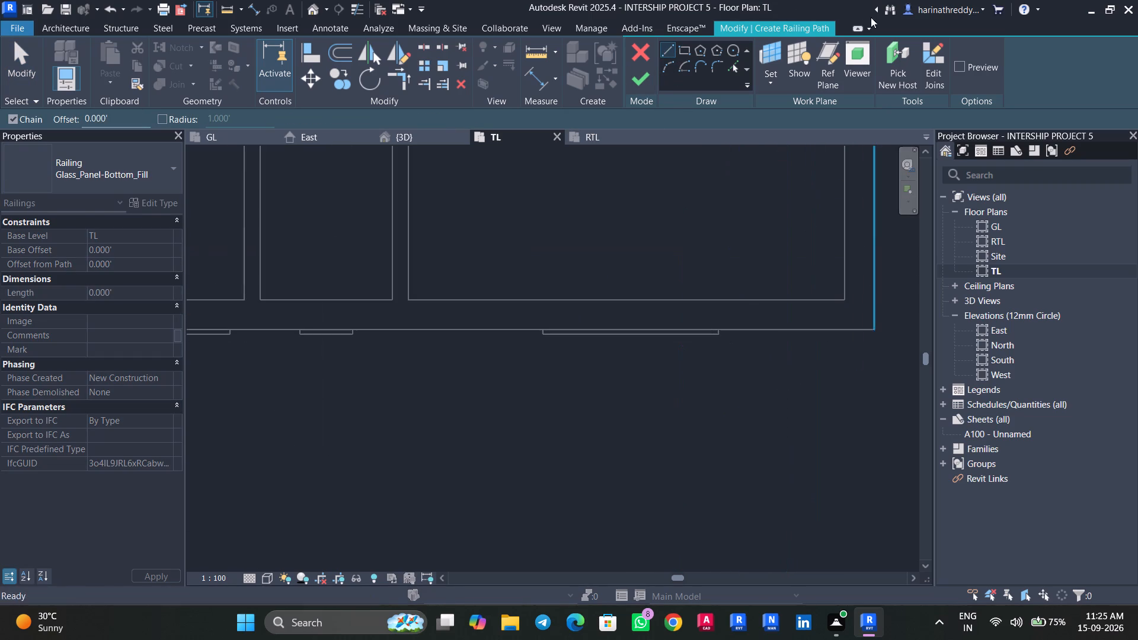
{"action": "left_click", "coordinate": [877, 331]}
{"action": "middle_click_drag", "start_coordinate": [685, 332], "coordinate": [1079, 337]}
{"action": "middle_click_drag", "start_coordinate": [626, 335], "coordinate": [1136, 334]}
{"action": "middle_click_drag", "start_coordinate": [627, 331], "coordinate": [948, 343]}
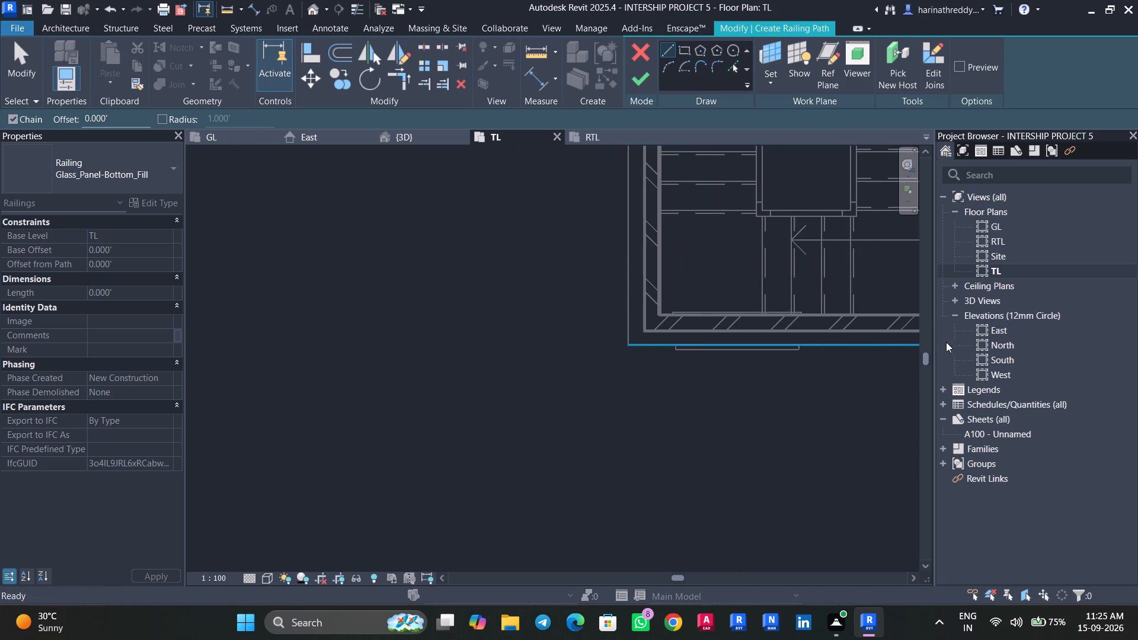
{"action": "left_click", "coordinate": [629, 348]}
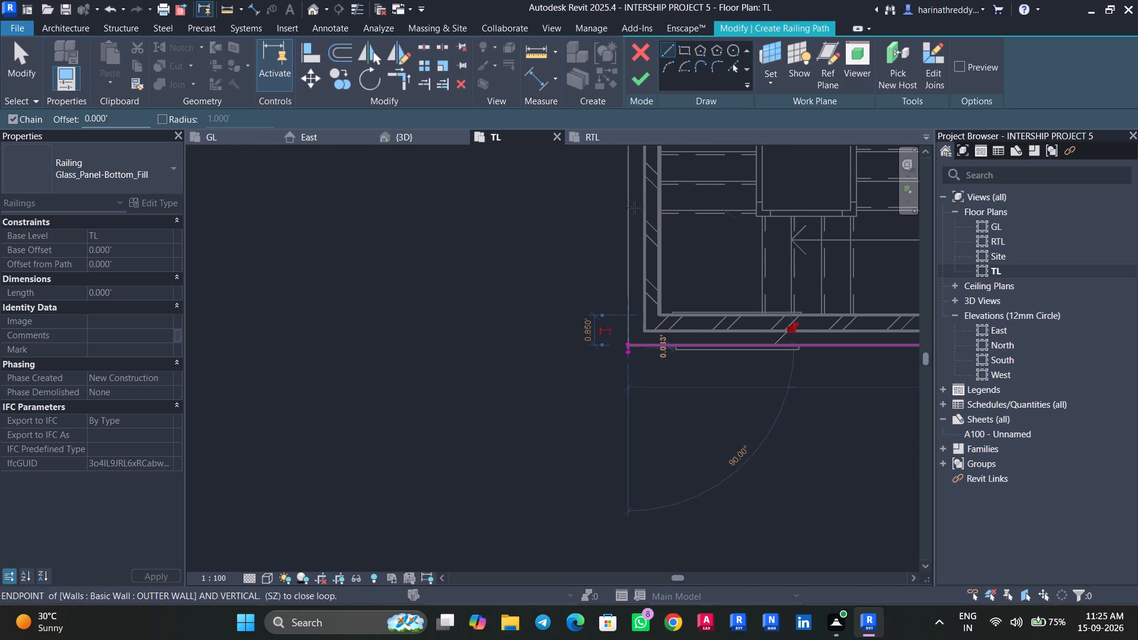
Close the railing path along the entrance-side outer wall back to its starting corner and finish the railing.
{"action": "middle_click_drag", "start_coordinate": [631, 217], "coordinate": [564, 531]}
{"action": "scroll", "coordinate": [564, 531], "scroll_direction": "up", "scroll_amount": 1}
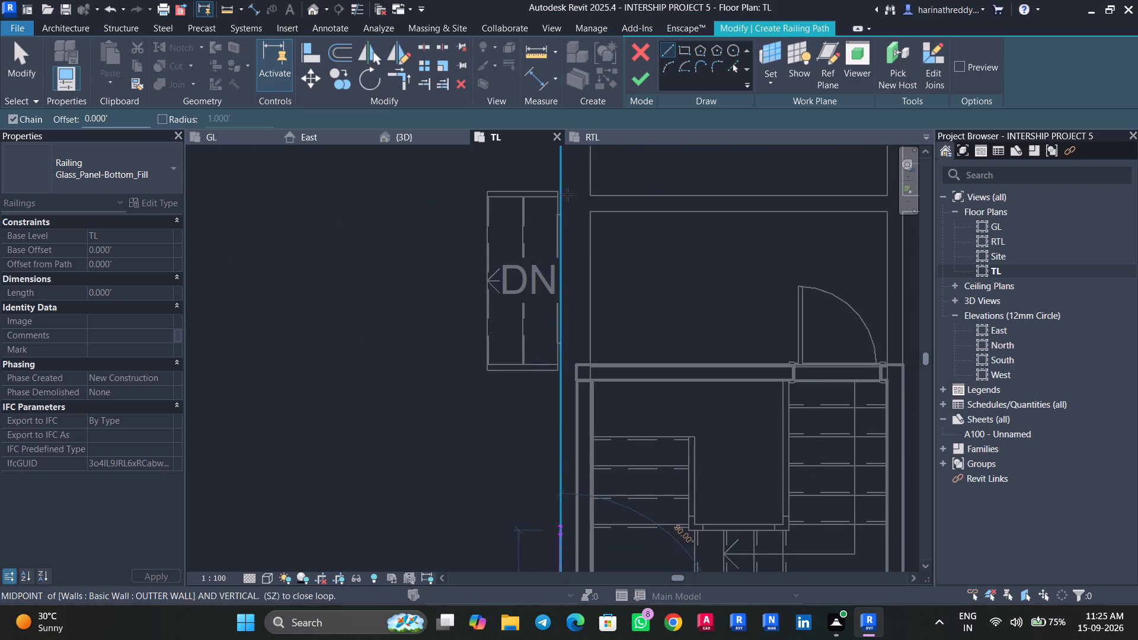
{"action": "middle_click_drag", "start_coordinate": [560, 178], "coordinate": [554, 567]}
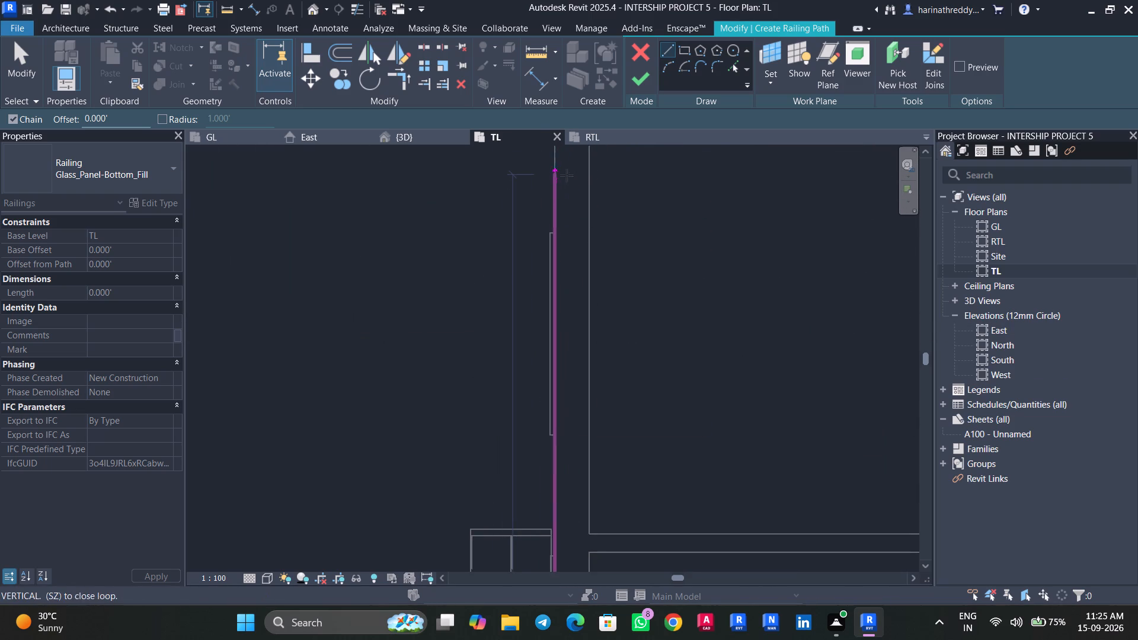
{"action": "middle_click_drag", "start_coordinate": [559, 173], "coordinate": [564, 492]}
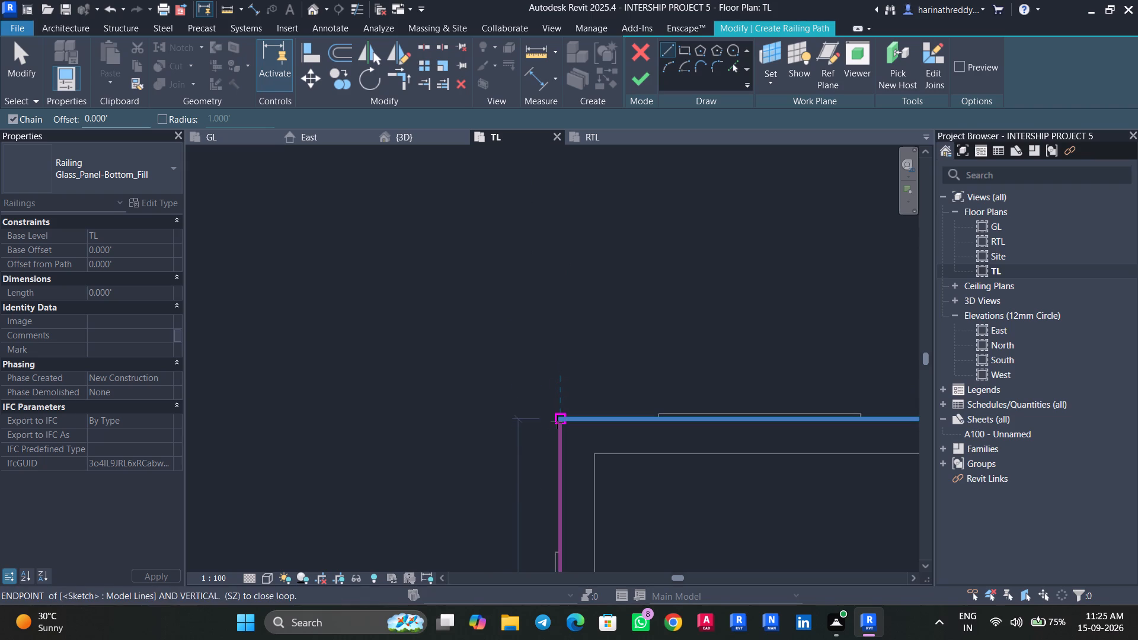
{"action": "left_click", "coordinate": [558, 422]}
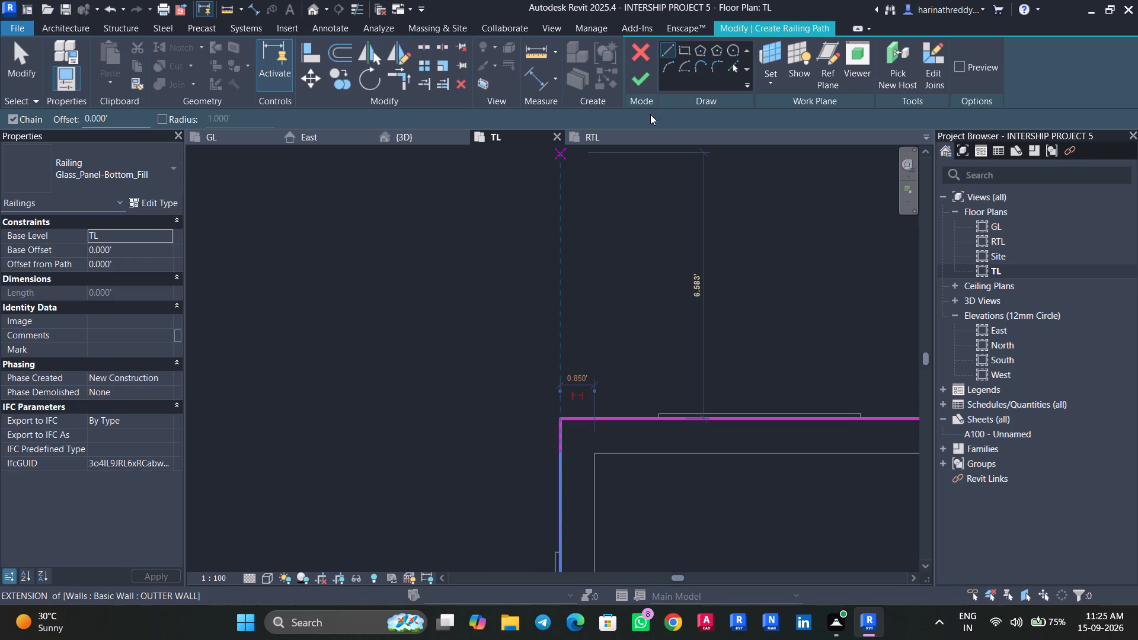
{"action": "key", "text": "Escape"}
{"action": "key", "text": "Escape"}
{"action": "left_click", "coordinate": [642, 85]}
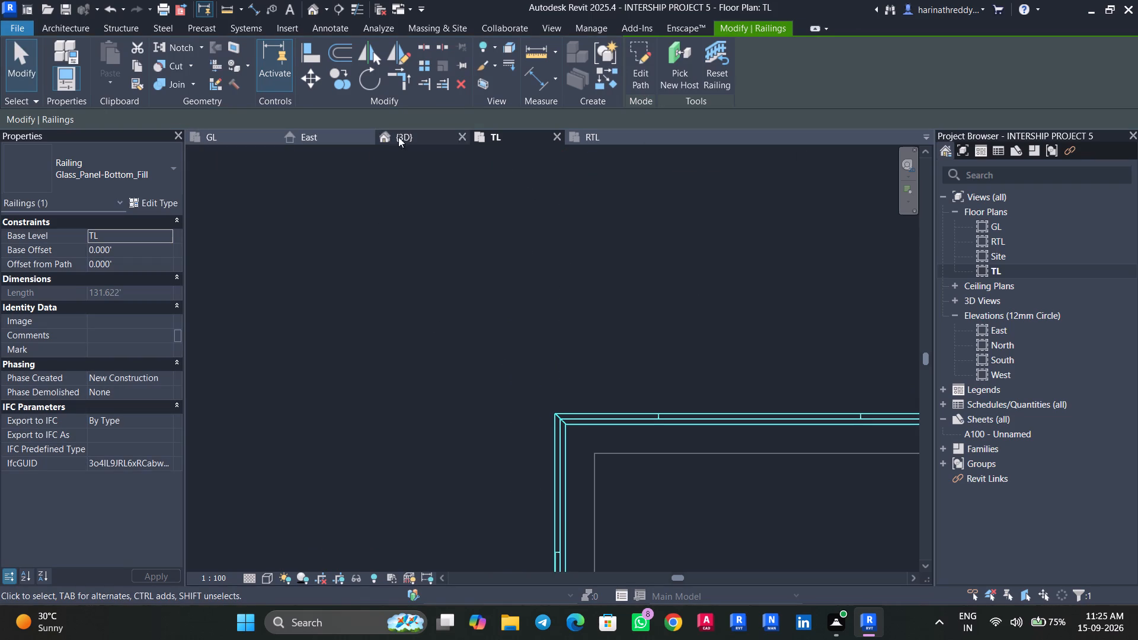
Examine the new roof-edge railing and stair enclosure from several sides in the 3D view.
{"action": "left_click", "coordinate": [413, 130]}
{"action": "left_click", "coordinate": [416, 142]}
{"action": "key", "text": "Escape"}
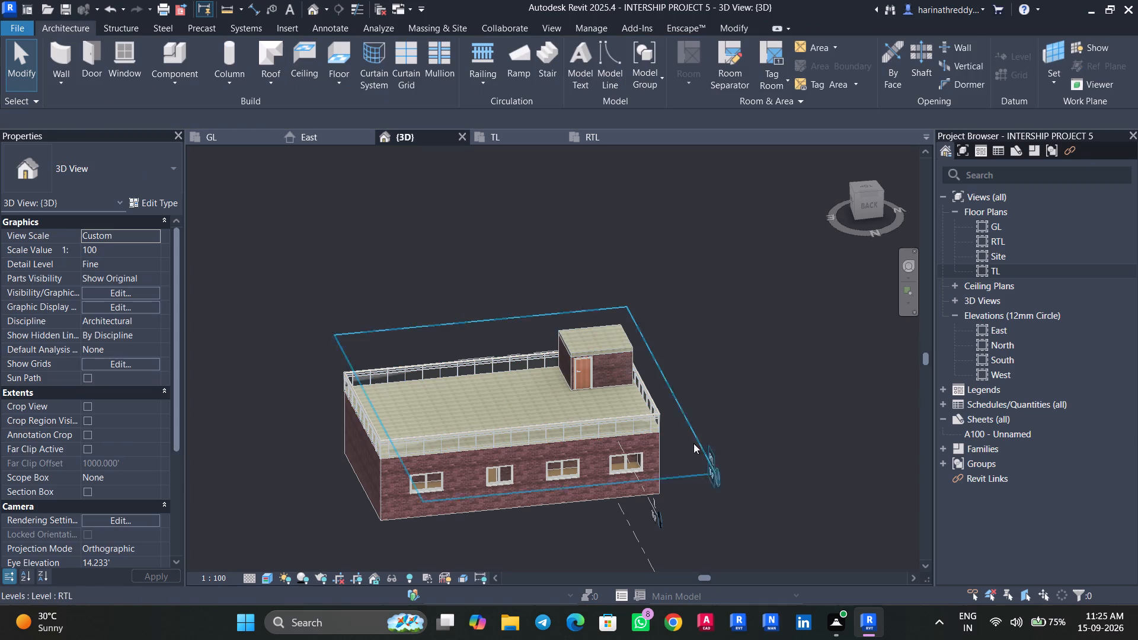
{"action": "key", "text": "Escape"}
{"action": "scroll", "coordinate": [787, 428], "scroll_direction": "down", "scroll_amount": 2}
{"action": "middle_click_drag", "start_coordinate": [781, 427], "coordinate": [640, 444], "text": "shift"}
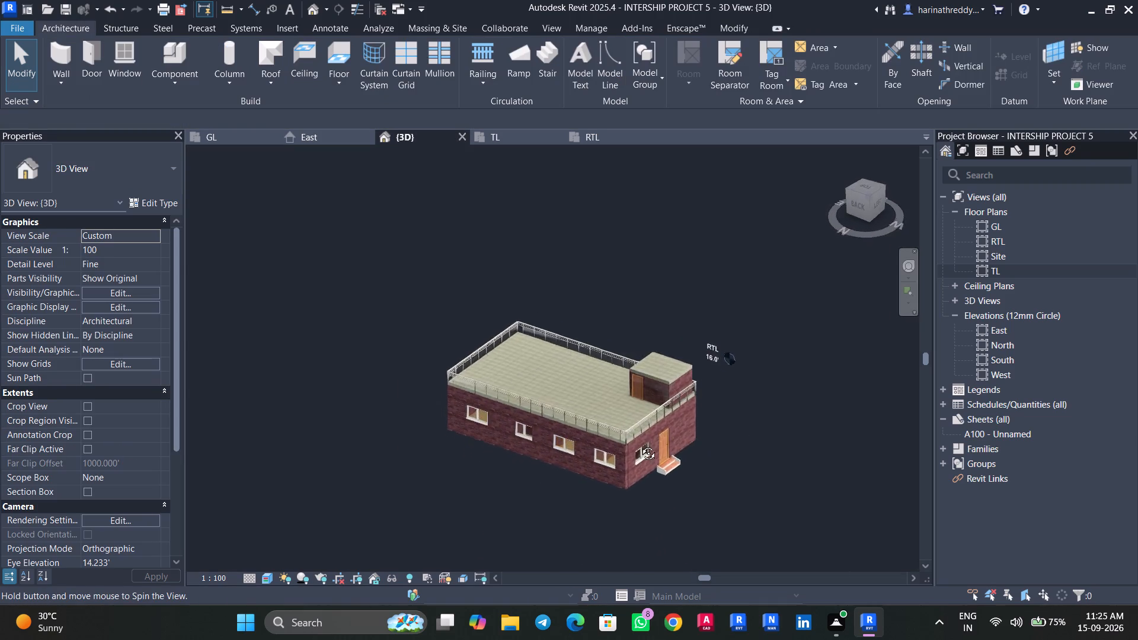
{"action": "middle_click_drag", "start_coordinate": [640, 444], "coordinate": [614, 443], "text": "shift"}
{"action": "scroll", "coordinate": [615, 501], "scroll_direction": "up", "scroll_amount": 2}
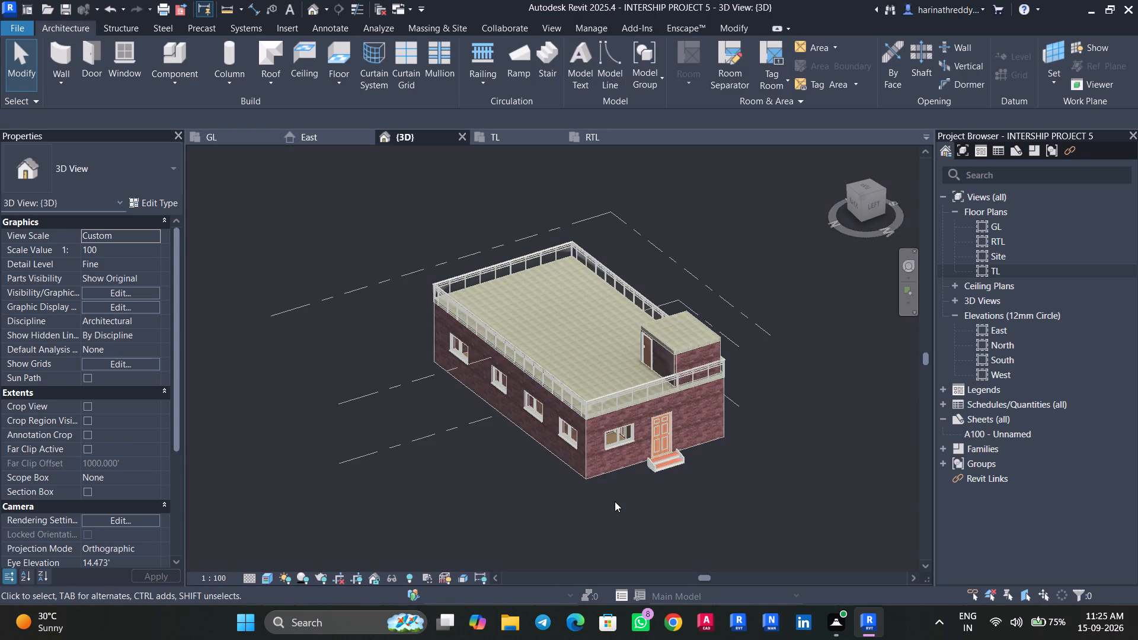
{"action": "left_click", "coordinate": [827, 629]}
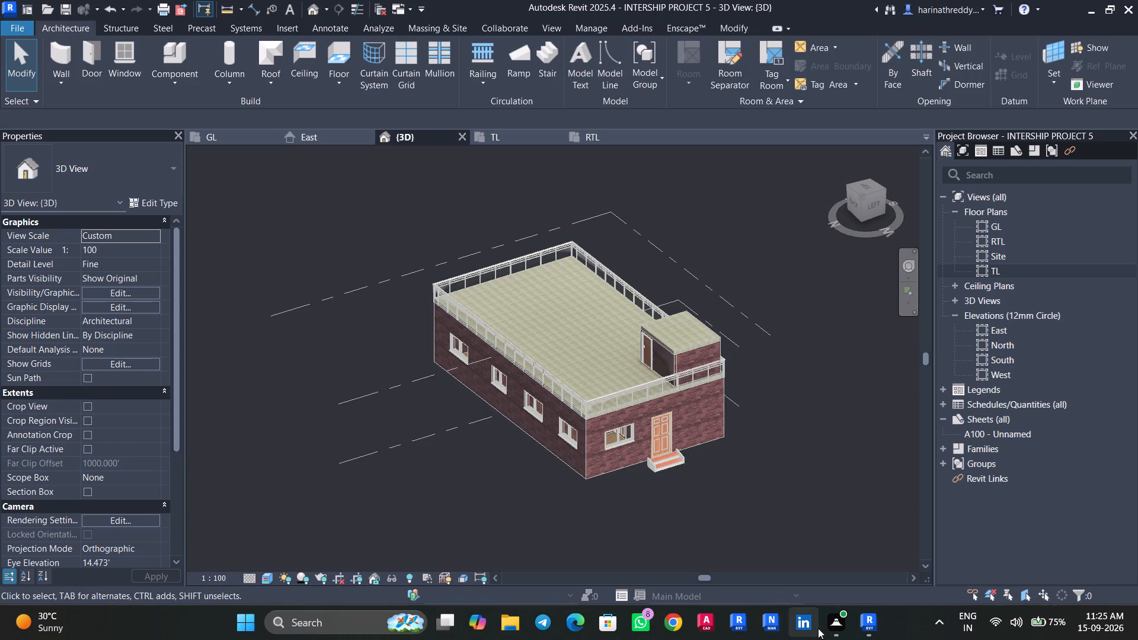
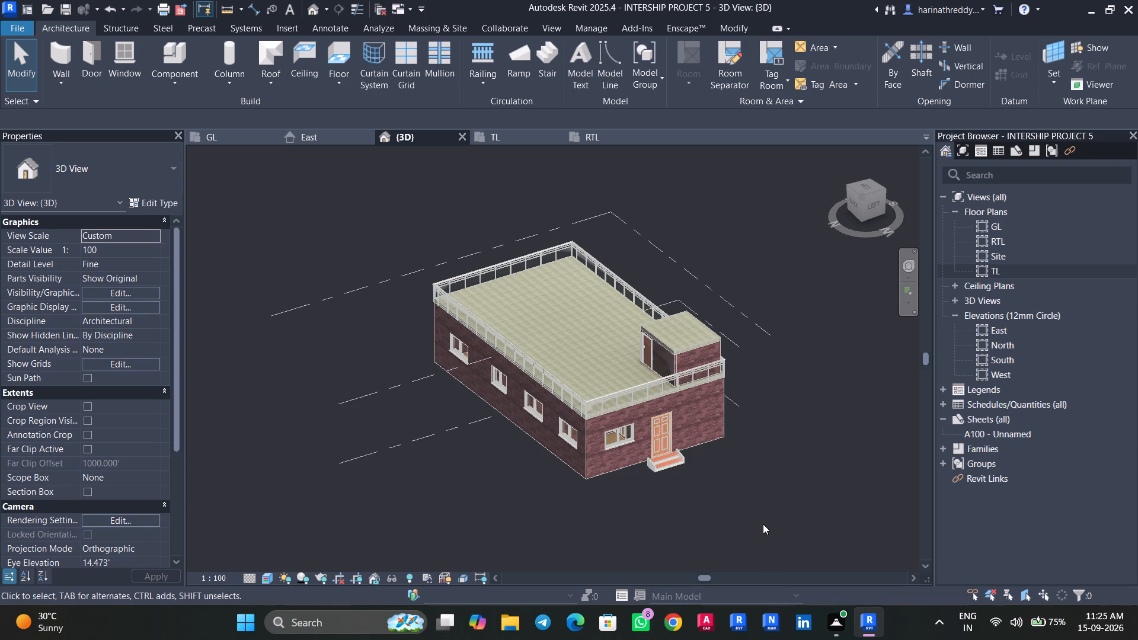
Inspect the building's exterior in 3D, including the entrance steps, window walls and rooftop stair room.
{"action": "scroll", "coordinate": [659, 476], "scroll_direction": "up", "scroll_amount": 1}
{"action": "scroll", "coordinate": [659, 476], "scroll_direction": "down", "scroll_amount": 1}
{"action": "scroll", "coordinate": [659, 476], "scroll_direction": "up", "scroll_amount": 3}
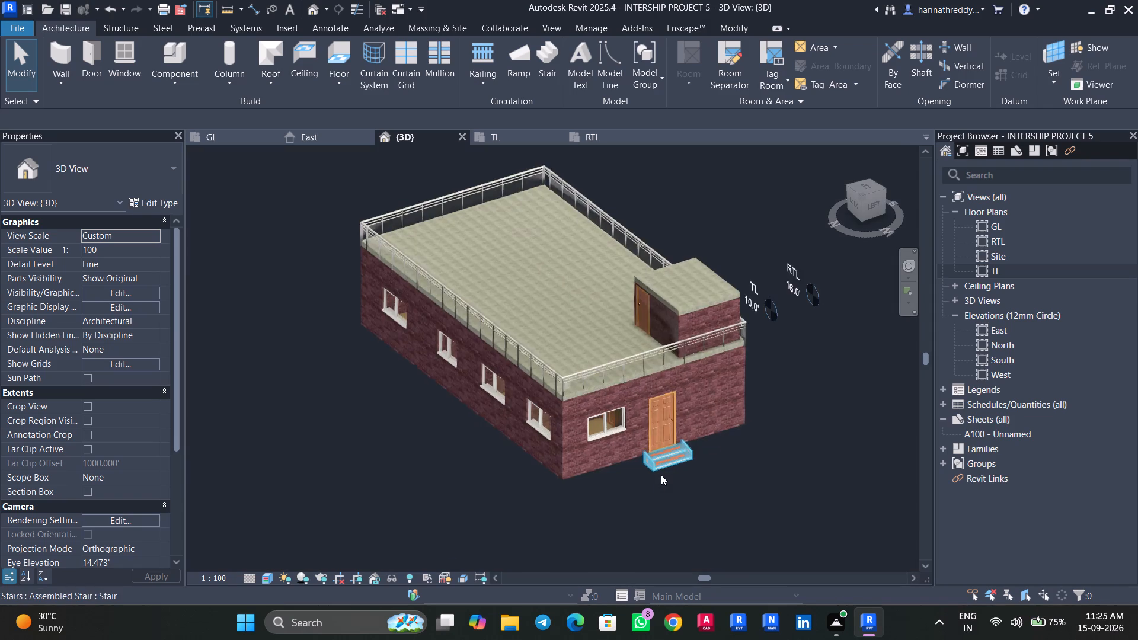
{"action": "scroll", "coordinate": [661, 475], "scroll_direction": "up", "scroll_amount": 4}
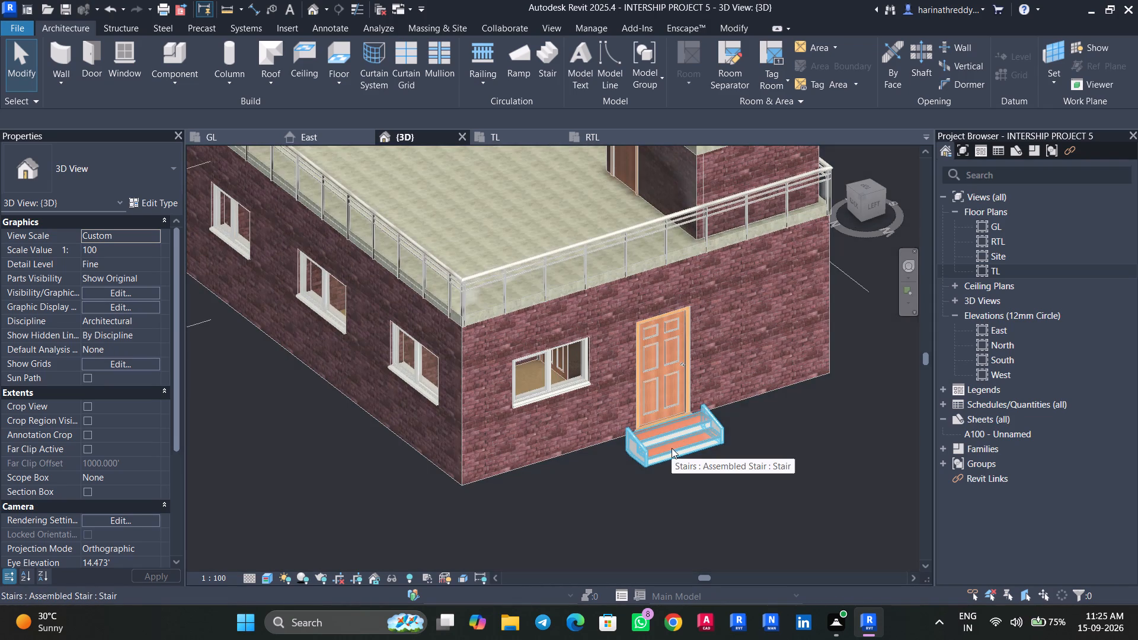
{"action": "middle_click_drag", "start_coordinate": [704, 486], "coordinate": [773, 457], "text": "shift"}
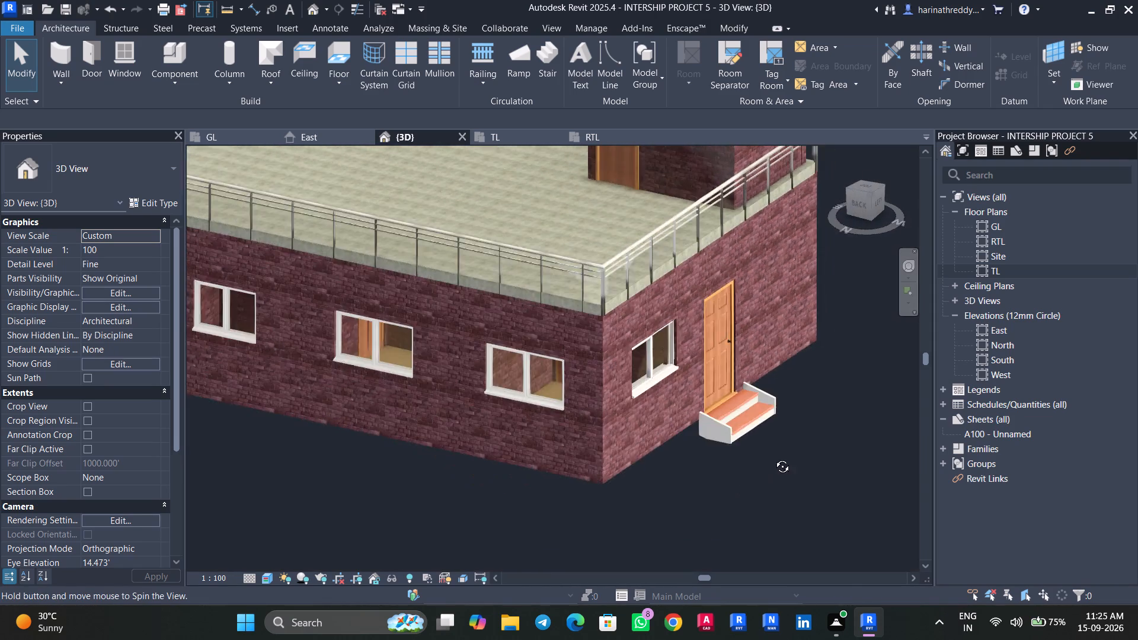
{"action": "middle_click_drag", "start_coordinate": [773, 457], "coordinate": [849, 437], "text": "shift"}
{"action": "scroll", "coordinate": [775, 487], "scroll_direction": "down", "scroll_amount": 2}
{"action": "scroll", "coordinate": [775, 487], "scroll_direction": "up", "scroll_amount": 1}
{"action": "scroll", "coordinate": [775, 487], "scroll_direction": "down", "scroll_amount": 5}
{"action": "middle_click_drag", "start_coordinate": [792, 489], "coordinate": [807, 444], "text": "shift"}
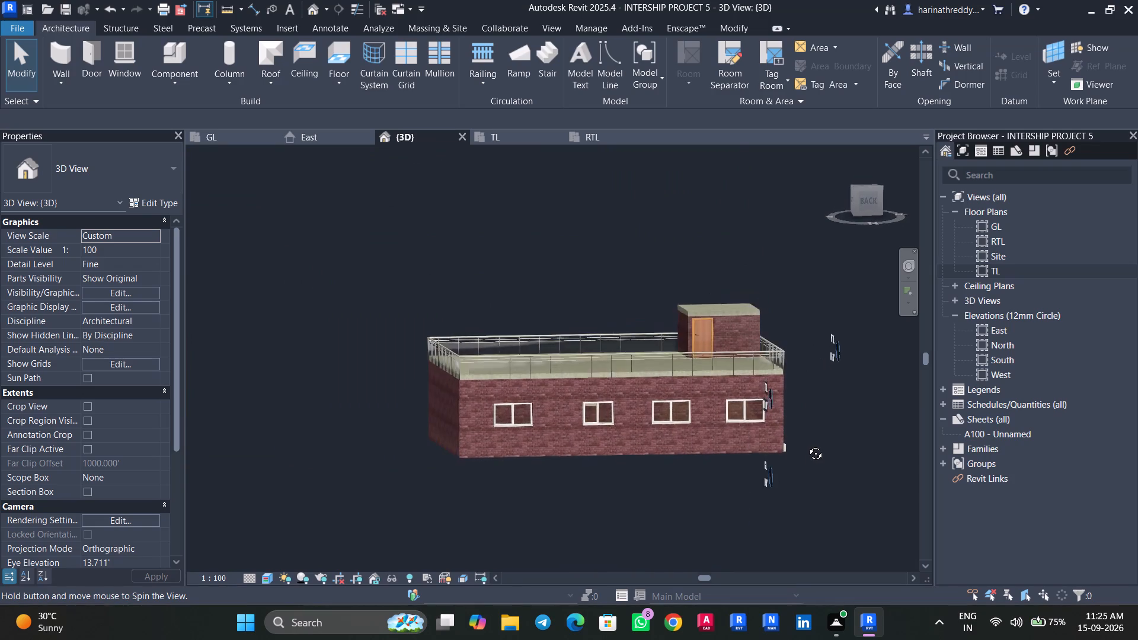
{"action": "middle_click_drag", "start_coordinate": [807, 444], "coordinate": [767, 478], "text": "shift"}
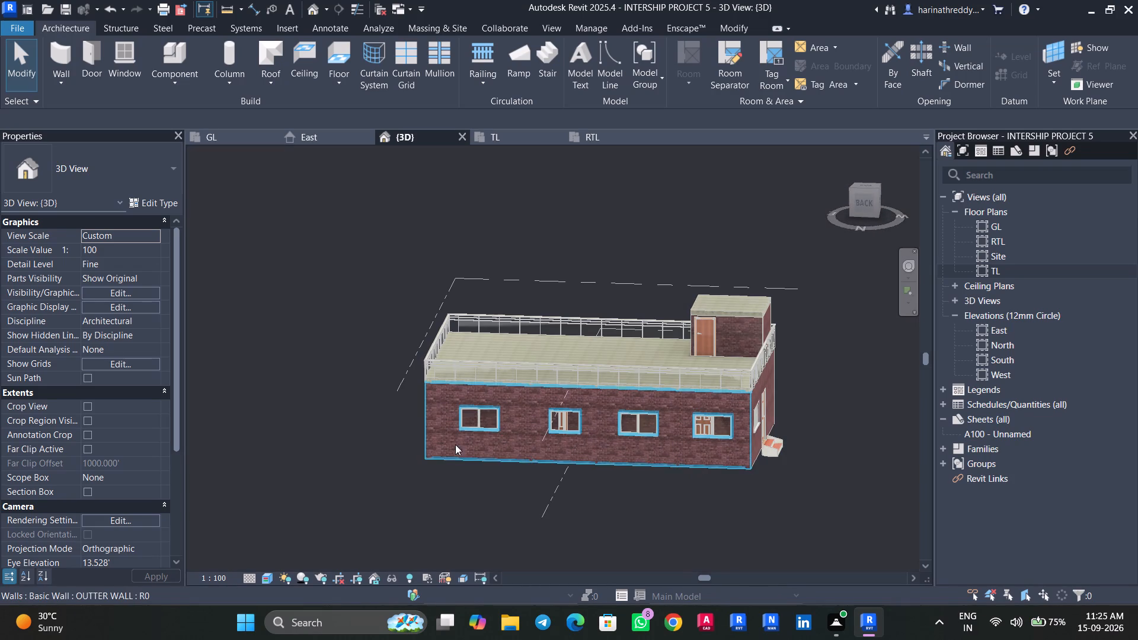
Turn on the 3D view's section box and pull its east face inward to cut through the end of the building.
{"action": "left_click", "coordinate": [85, 491]}
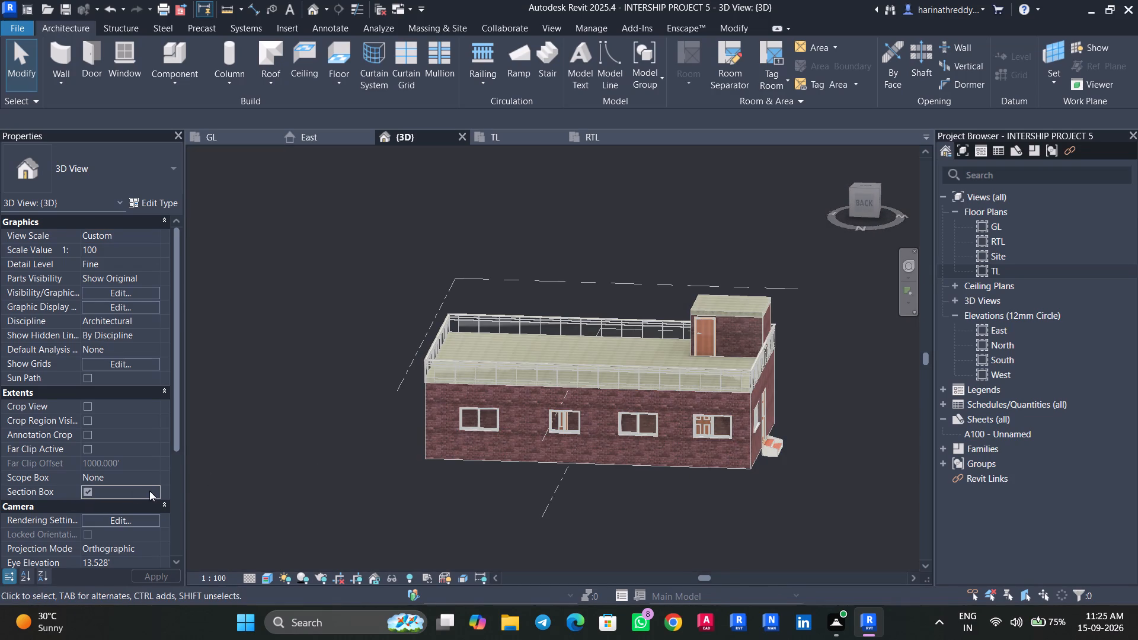
{"action": "left_click", "coordinate": [408, 379]}
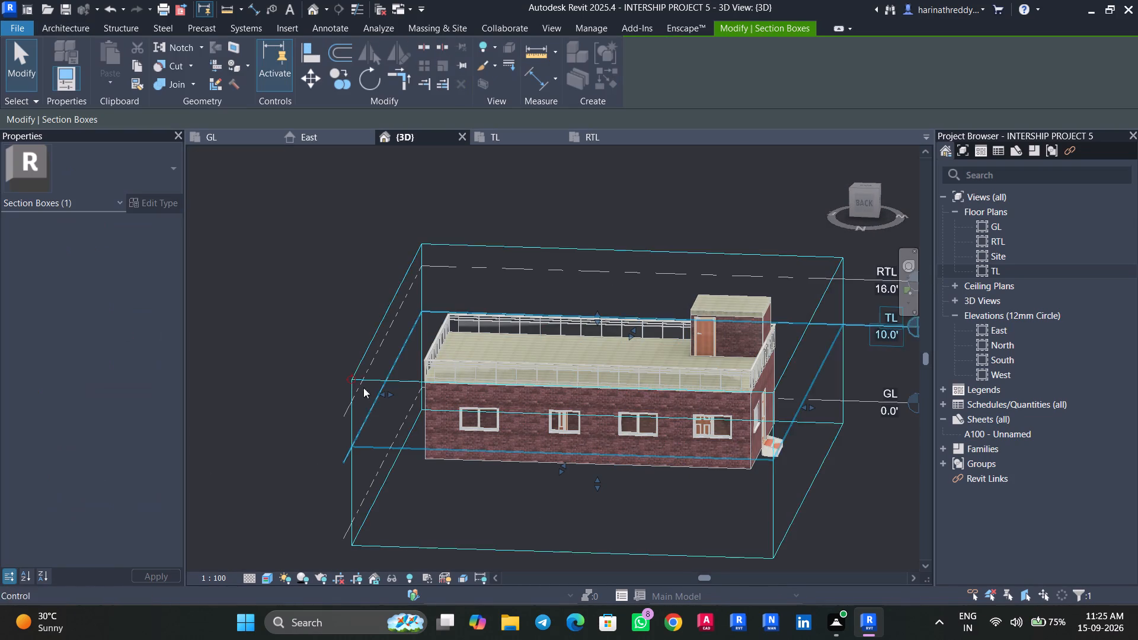
{"action": "left_click_drag", "start_coordinate": [382, 398], "coordinate": [545, 405]}
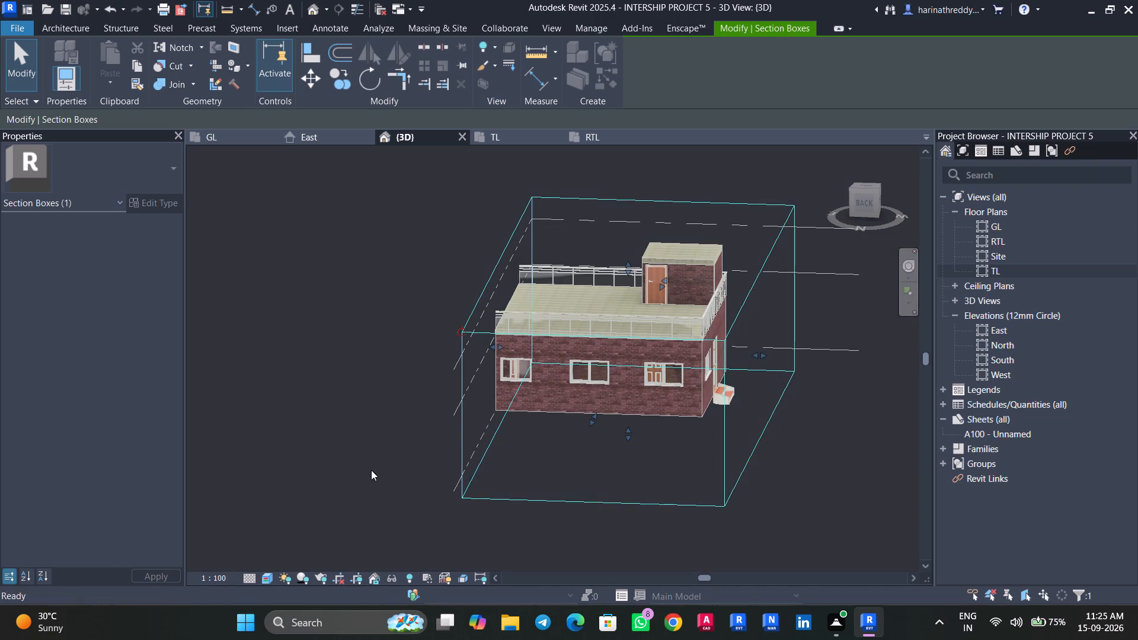
Examine the interior rooms through the cut east side of the building.
{"action": "middle_click_drag", "start_coordinate": [376, 476], "coordinate": [570, 492], "text": "shift"}
{"action": "scroll", "coordinate": [570, 492], "scroll_direction": "up", "scroll_amount": 1}
{"action": "scroll", "coordinate": [530, 453], "scroll_direction": "up", "scroll_amount": 4}
{"action": "middle_click_drag", "start_coordinate": [449, 493], "coordinate": [463, 478], "text": "shift"}
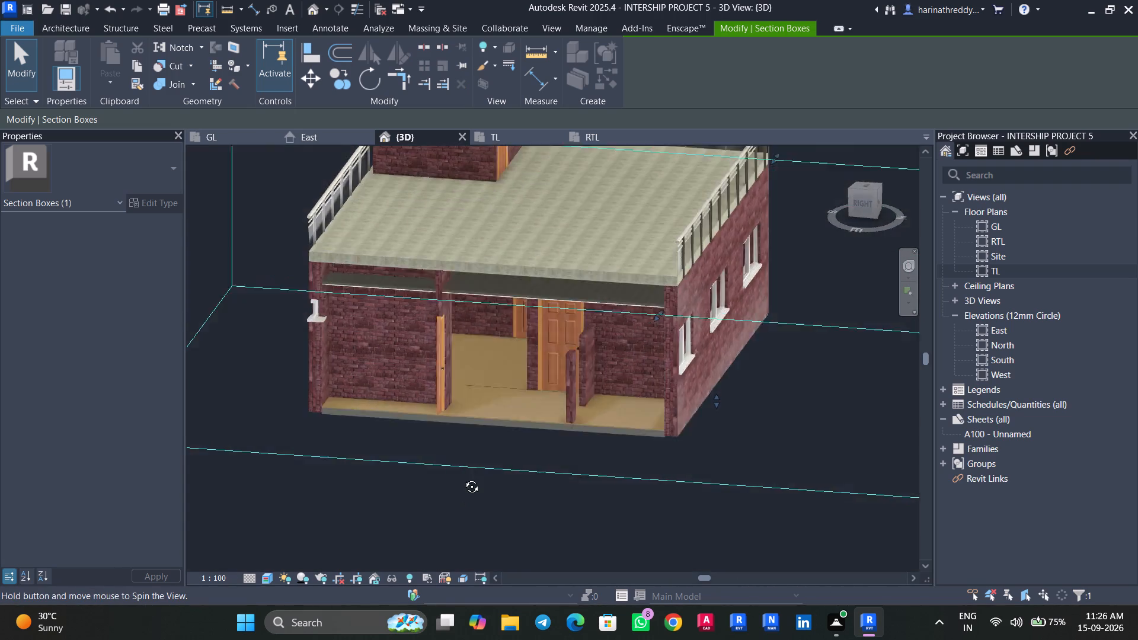
{"action": "middle_click_drag", "start_coordinate": [463, 478], "coordinate": [344, 471], "text": "shift"}
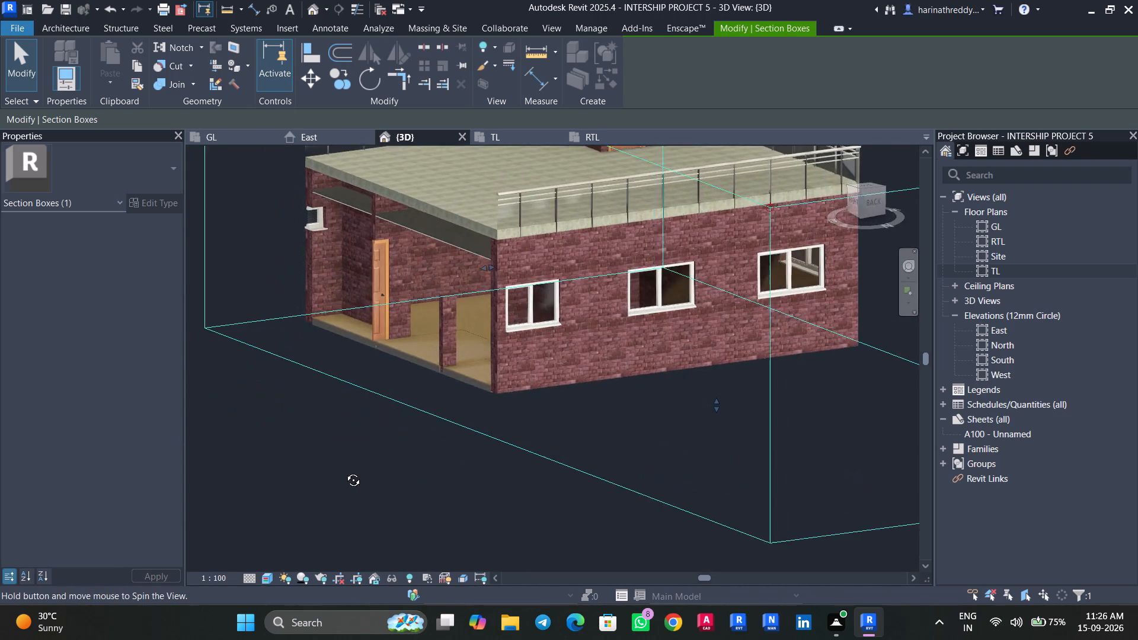
{"action": "middle_click_drag", "start_coordinate": [344, 471], "coordinate": [321, 475], "text": "shift"}
Lower the section box's top face below the terrace slab, so the cut passes through the ground-floor walls just above the ceilings.
{"action": "scroll", "coordinate": [709, 436], "scroll_direction": "down", "scroll_amount": 5}
{"action": "middle_click_drag", "start_coordinate": [749, 423], "coordinate": [672, 449], "text": "shift"}
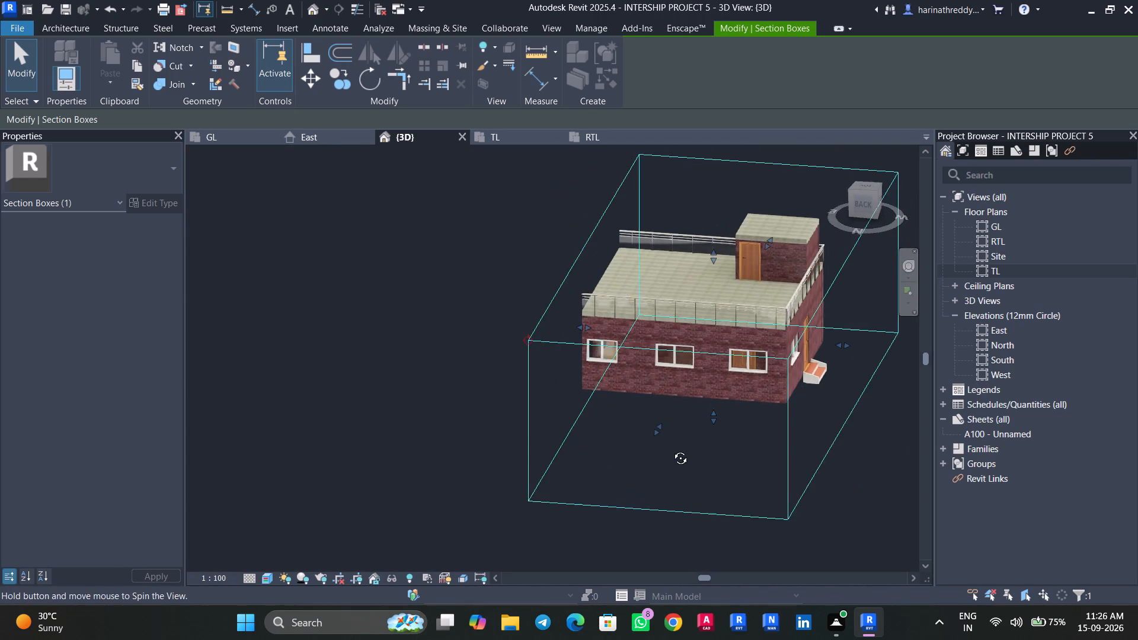
{"action": "middle_click_drag", "start_coordinate": [672, 449], "coordinate": [695, 431], "text": "shift"}
{"action": "left_click_drag", "start_coordinate": [716, 250], "coordinate": [714, 304]}
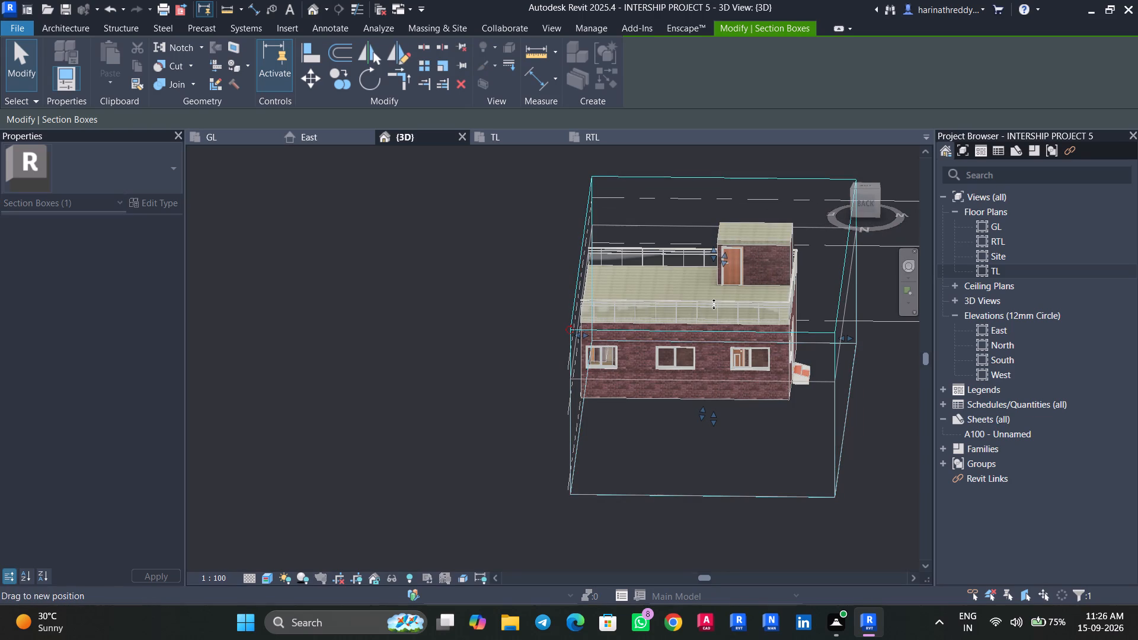
{"action": "left_click_drag", "start_coordinate": [714, 304], "coordinate": [714, 300]}
{"action": "middle_click_drag", "start_coordinate": [767, 435], "coordinate": [768, 434], "text": "shift"}
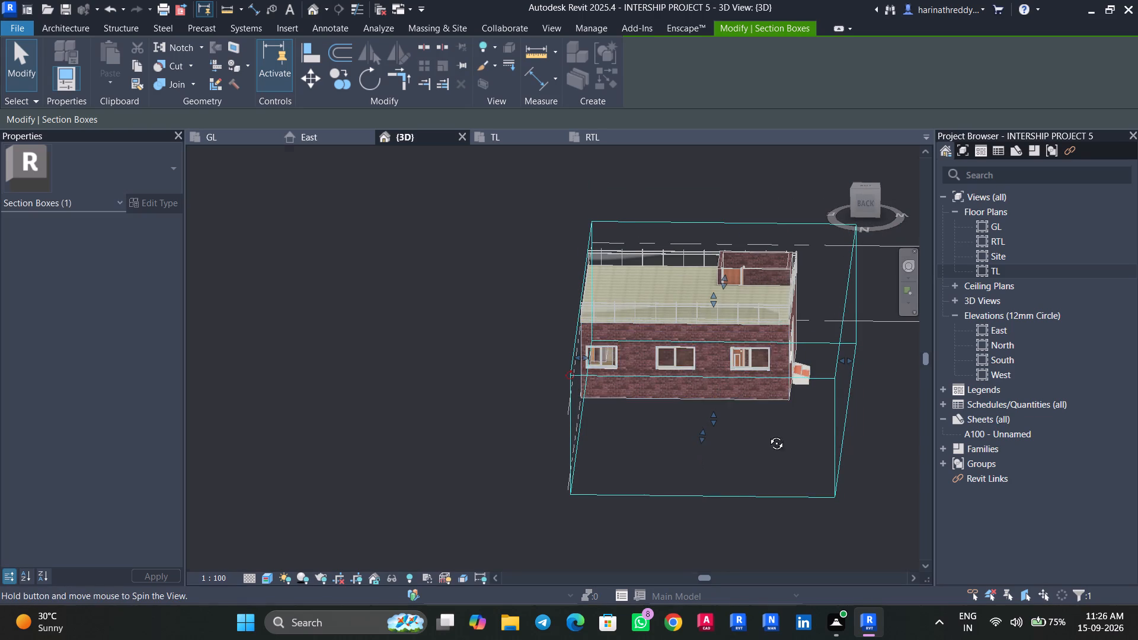
{"action": "middle_click_drag", "start_coordinate": [768, 434], "coordinate": [771, 364], "text": "shift"}
{"action": "left_click_drag", "start_coordinate": [711, 300], "coordinate": [712, 321]}
{"action": "left_click_drag", "start_coordinate": [713, 322], "coordinate": [715, 335]}
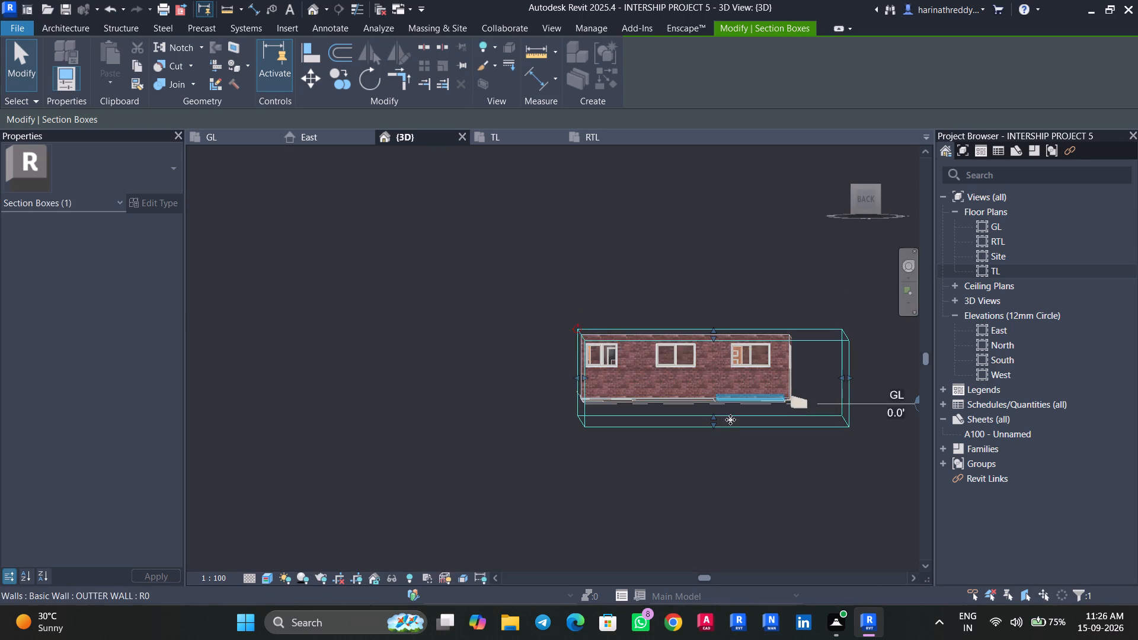
{"action": "middle_click_drag", "start_coordinate": [744, 439], "coordinate": [784, 495], "text": "shift"}
{"action": "left_click_drag", "start_coordinate": [717, 337], "coordinate": [718, 325]}
{"action": "middle_click_drag", "start_coordinate": [661, 402], "coordinate": [773, 379], "text": "shift"}
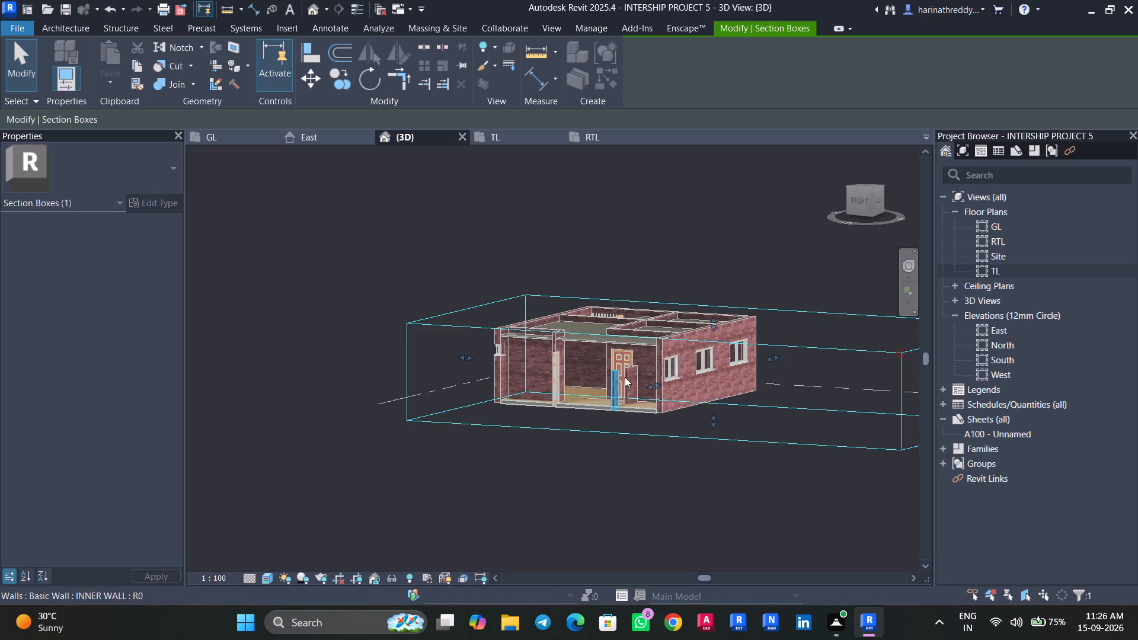
{"action": "middle_click_drag", "start_coordinate": [648, 431], "coordinate": [695, 423], "text": "shift"}
{"action": "left_click_drag", "start_coordinate": [710, 322], "coordinate": [712, 313]}
{"action": "left_click_drag", "start_coordinate": [712, 313], "coordinate": [712, 320]}
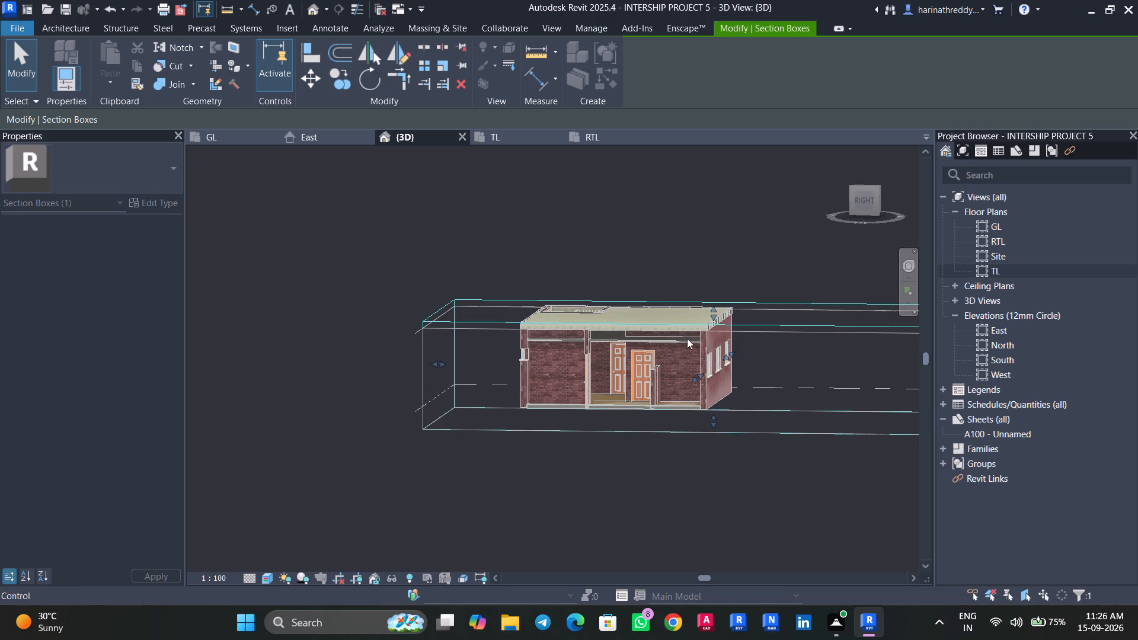
Examine the ground-floor wall layout and ceilings from several sides of the sectioned model.
{"action": "scroll", "coordinate": [589, 443], "scroll_direction": "up", "scroll_amount": 5}
{"action": "middle_click_drag", "start_coordinate": [591, 433], "coordinate": [599, 516], "text": "shift"}
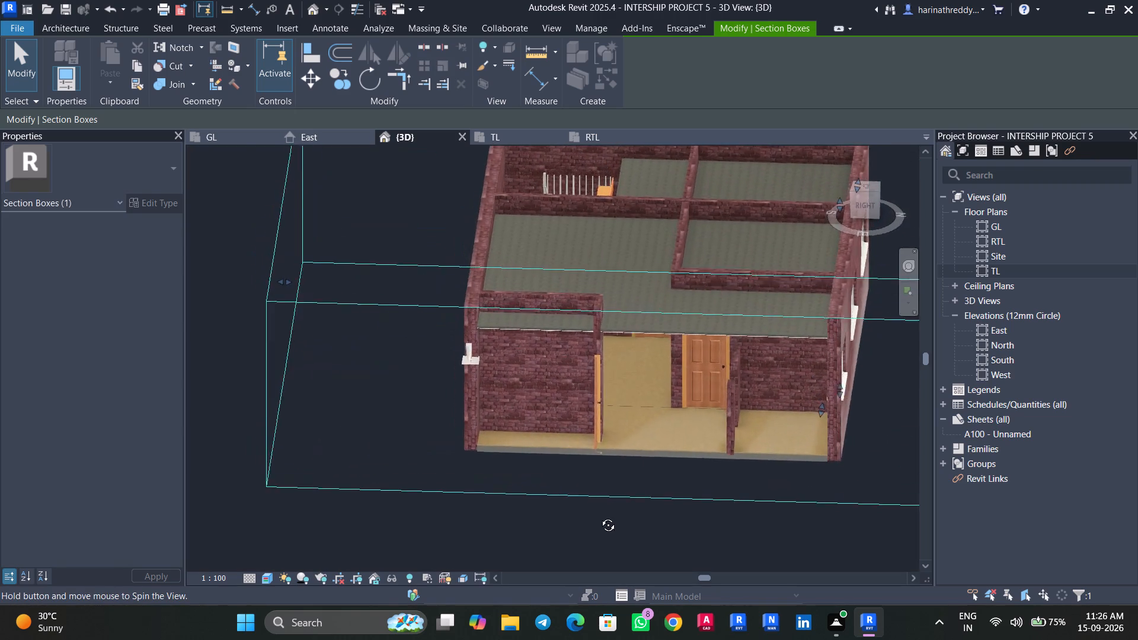
{"action": "middle_click_drag", "start_coordinate": [599, 516], "coordinate": [846, 578], "text": "shift"}
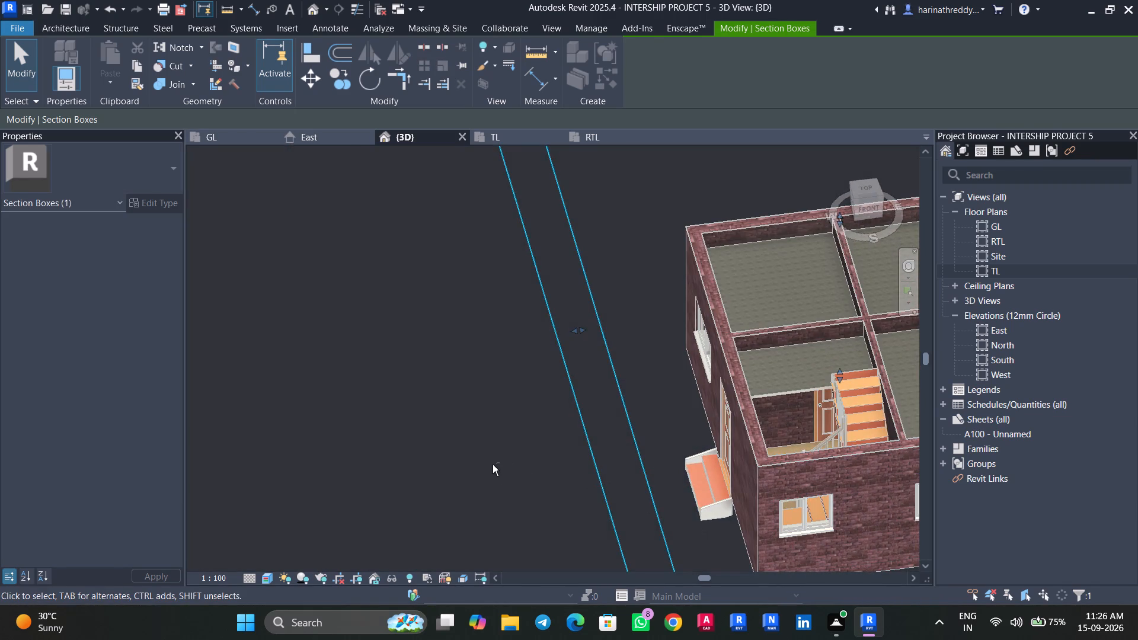
{"action": "middle_click_drag", "start_coordinate": [493, 465], "coordinate": [658, 508], "text": "shift"}
{"action": "middle_click_drag", "start_coordinate": [639, 423], "coordinate": [370, 479]}
{"action": "middle_click_drag", "start_coordinate": [386, 419], "coordinate": [443, 461], "text": "shift"}
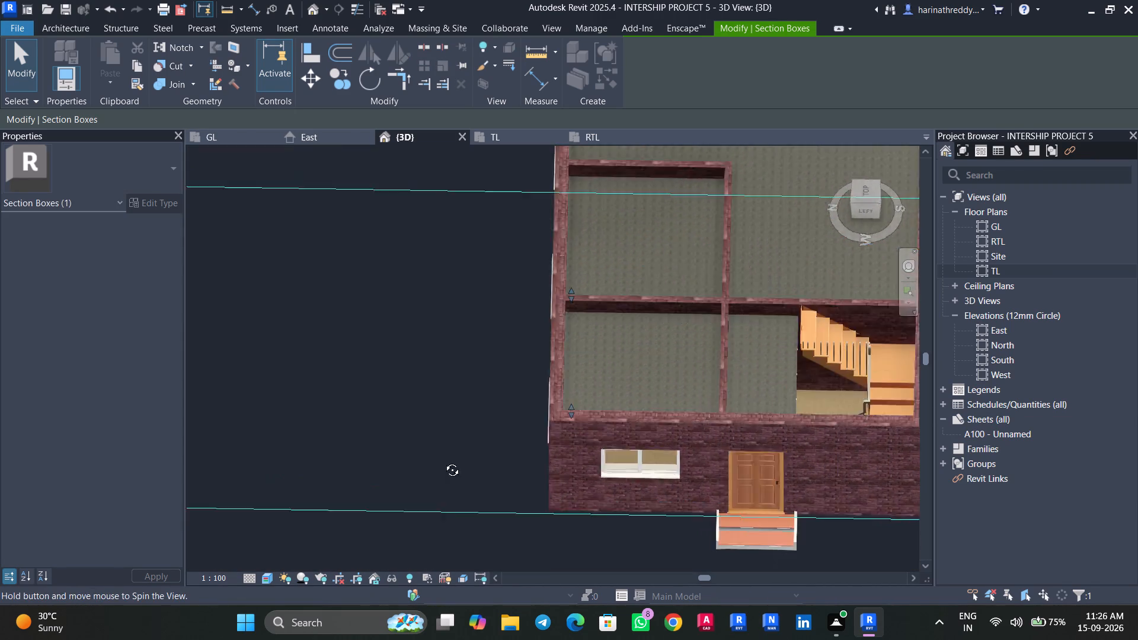
{"action": "middle_click_drag", "start_coordinate": [443, 461], "coordinate": [565, 347], "text": "shift"}
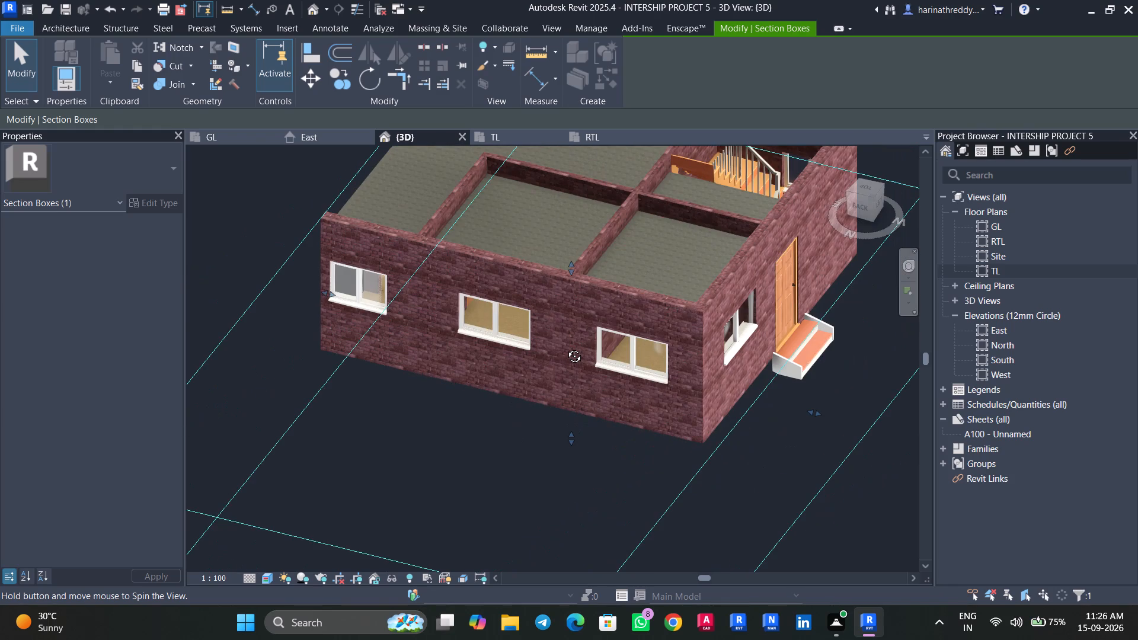
{"action": "middle_click_drag", "start_coordinate": [565, 347], "coordinate": [498, 417], "text": "shift"}
{"action": "scroll", "coordinate": [501, 417], "scroll_direction": "up", "scroll_amount": 1}
{"action": "middle_click_drag", "start_coordinate": [519, 446], "coordinate": [421, 581]}
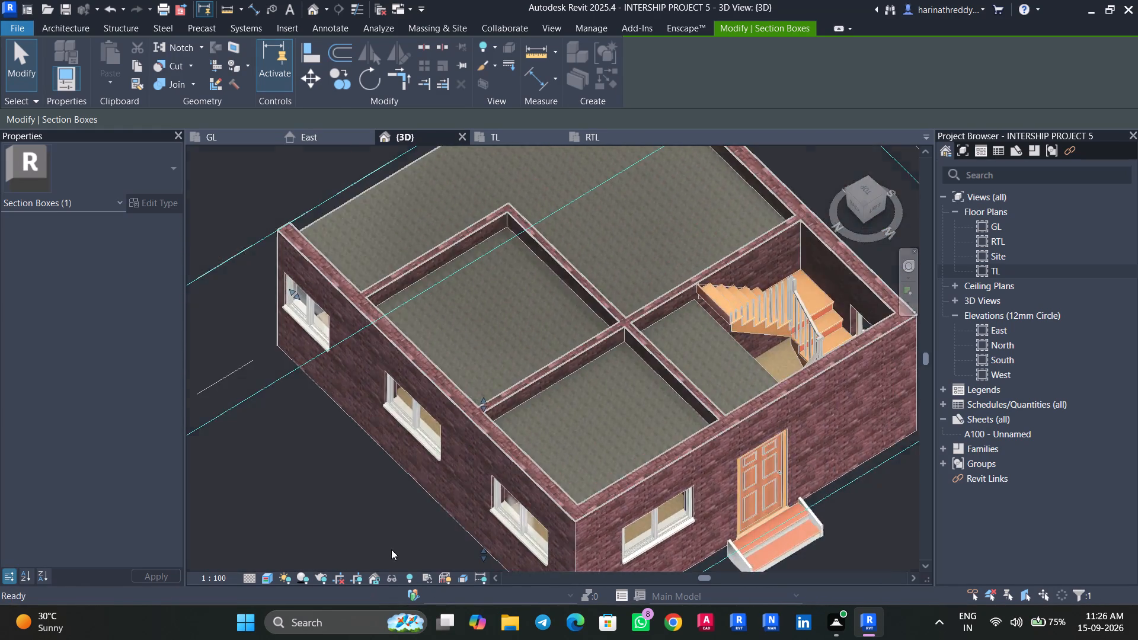
{"action": "middle_click_drag", "start_coordinate": [392, 548], "coordinate": [517, 584], "text": "shift"}
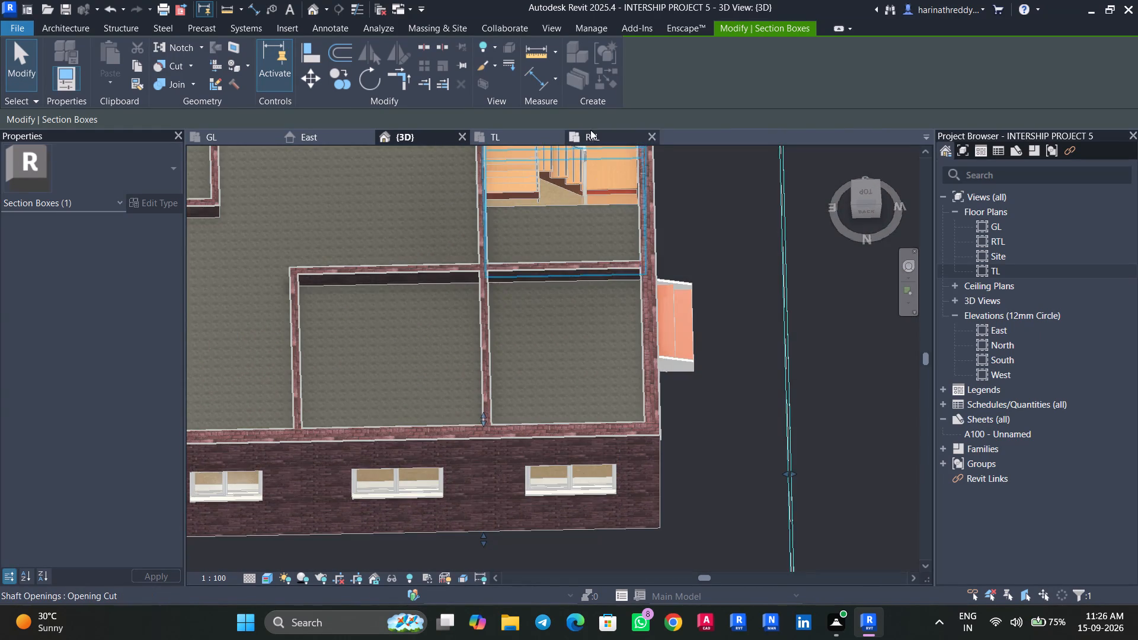
Inspect the internal staircase, its 1100mm railing and the surrounding shaft opening up close.
{"action": "scroll", "coordinate": [602, 182], "scroll_direction": "up", "scroll_amount": 3}
{"action": "scroll", "coordinate": [602, 182], "scroll_direction": "down", "scroll_amount": 1}
{"action": "scroll", "coordinate": [602, 182], "scroll_direction": "up", "scroll_amount": 4}
{"action": "middle_click_drag", "start_coordinate": [578, 178], "coordinate": [638, 143], "text": "shift"}
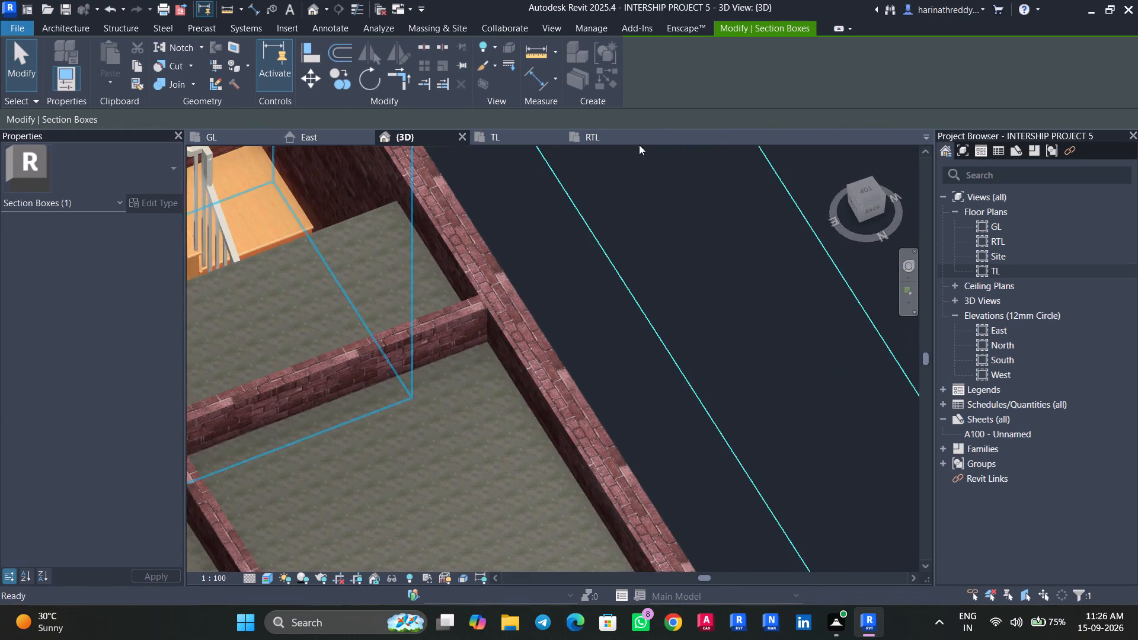
{"action": "scroll", "coordinate": [640, 218], "scroll_direction": "down", "scroll_amount": 4}
{"action": "middle_click_drag", "start_coordinate": [625, 231], "coordinate": [759, 302]}
{"action": "scroll", "coordinate": [520, 267], "scroll_direction": "up", "scroll_amount": 7}
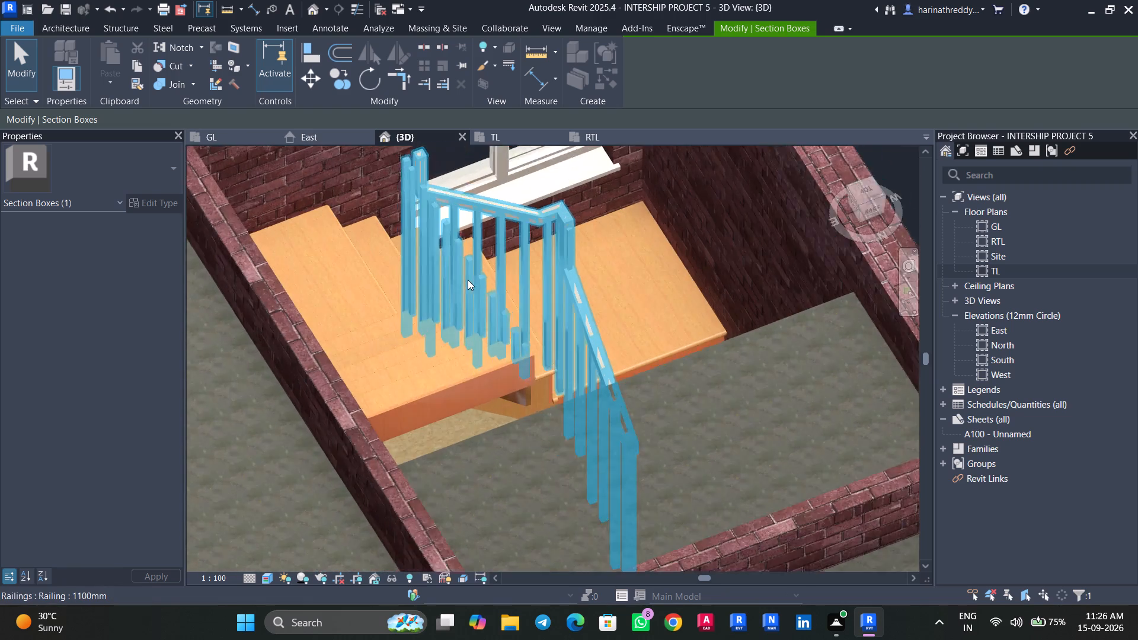
{"action": "scroll", "coordinate": [468, 280], "scroll_direction": "up", "scroll_amount": 2}
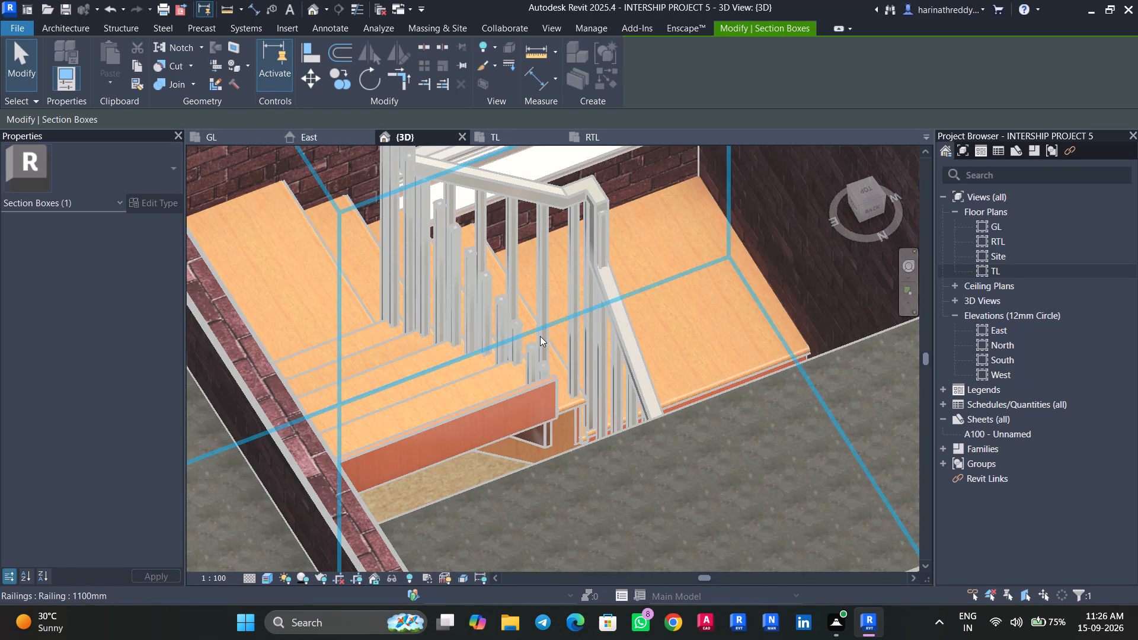
{"action": "scroll", "coordinate": [407, 390], "scroll_direction": "down", "scroll_amount": 10}
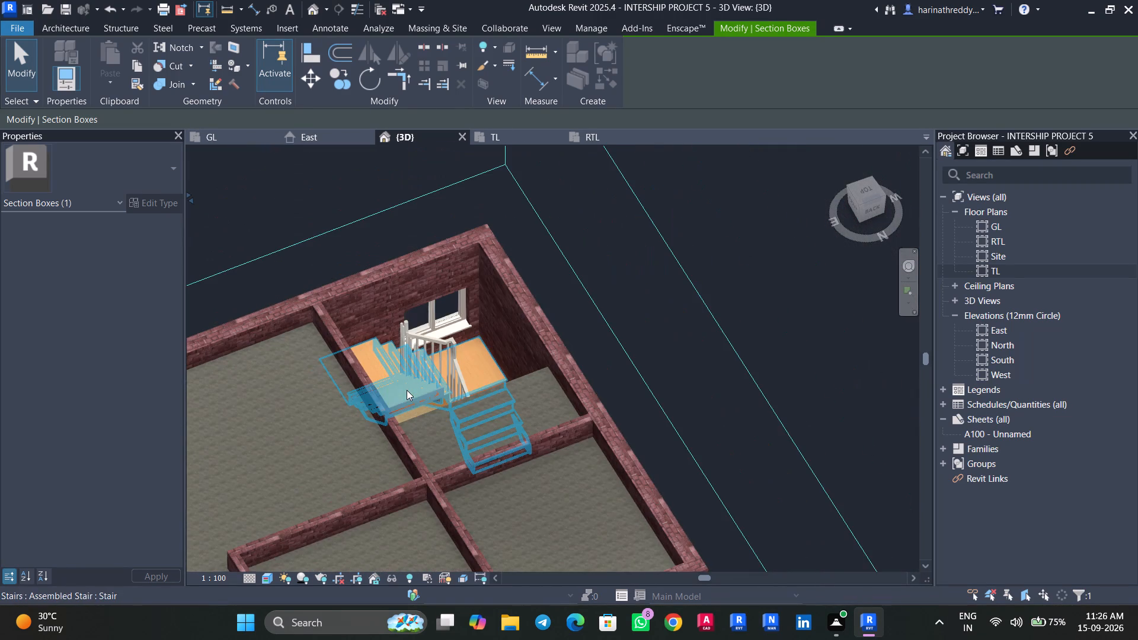
{"action": "scroll", "coordinate": [642, 310], "scroll_direction": "down", "scroll_amount": 8}
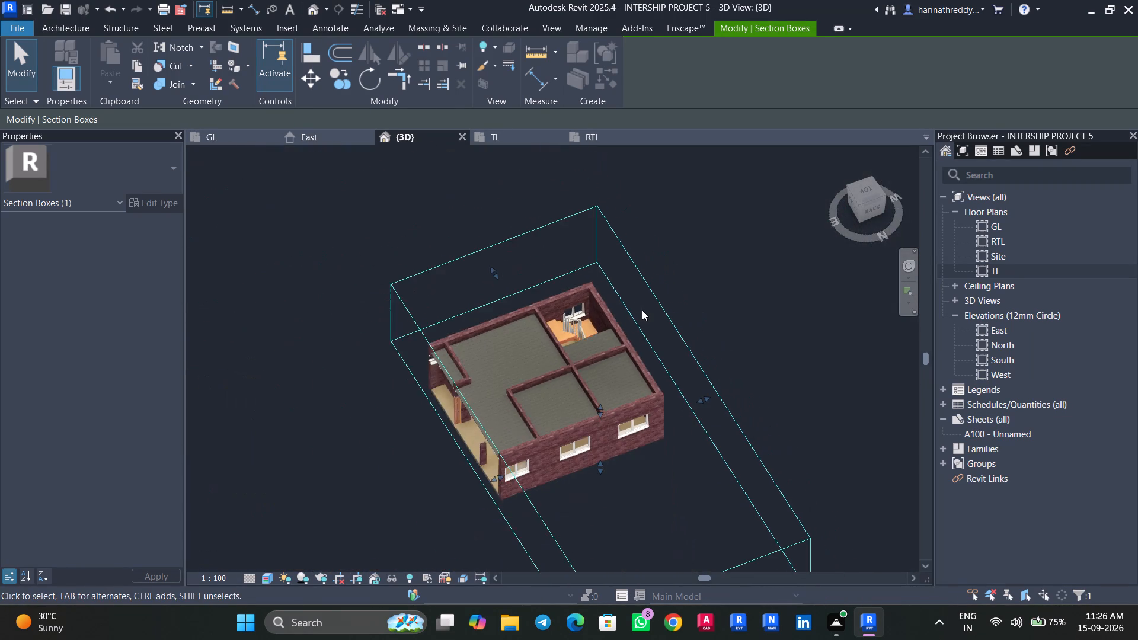
Push the section box's west face inward past the entrance wall to cut open the staircase room.
{"action": "scroll", "coordinate": [773, 322], "scroll_direction": "down", "scroll_amount": 3}
{"action": "middle_click_drag", "start_coordinate": [772, 332], "coordinate": [707, 297]}
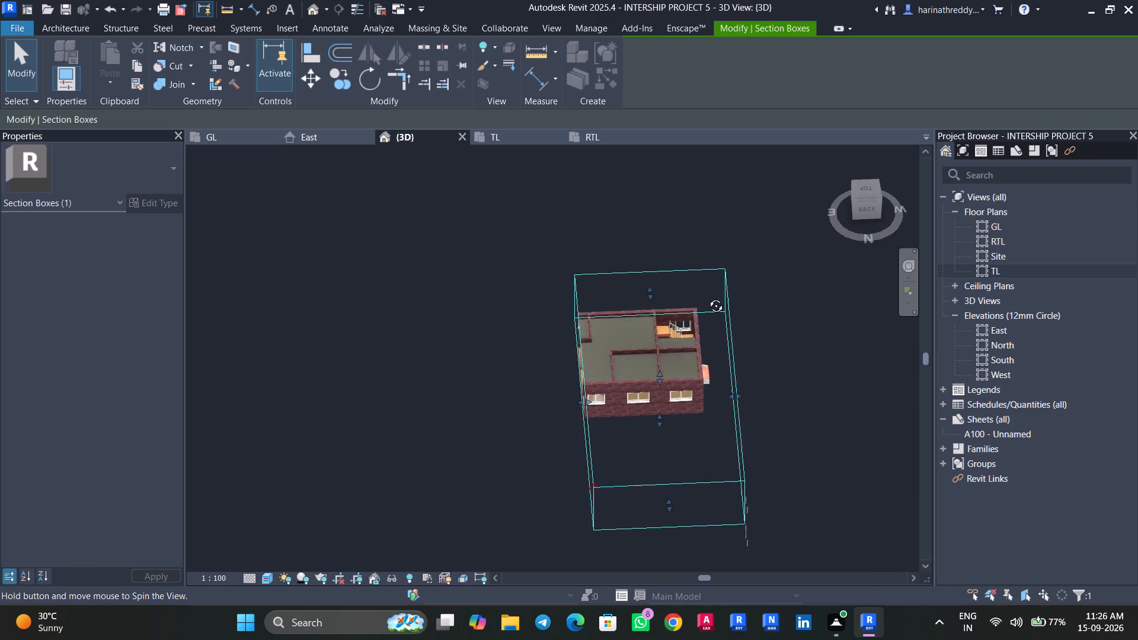
{"action": "middle_click_drag", "start_coordinate": [707, 297], "coordinate": [533, 249]}
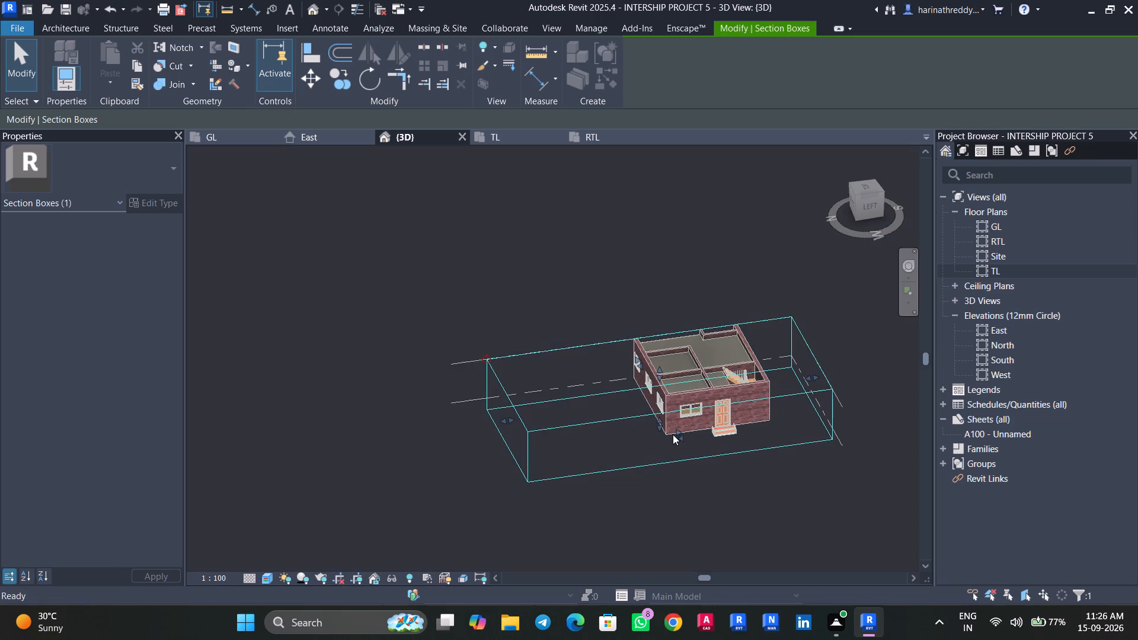
{"action": "left_click_drag", "start_coordinate": [676, 434], "coordinate": [664, 409]}
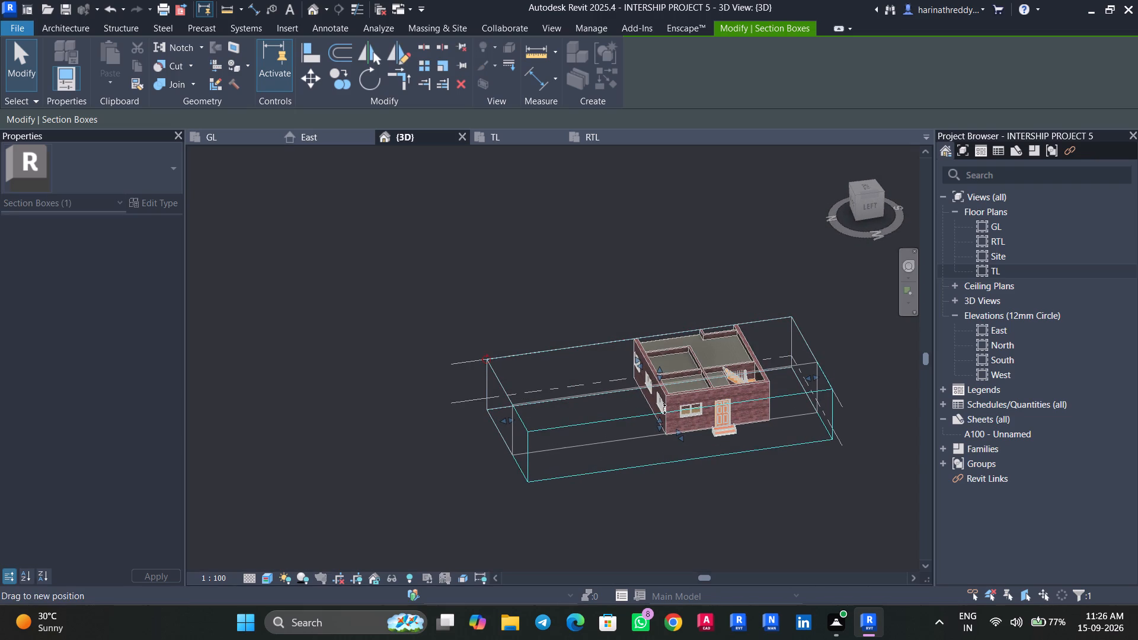
{"action": "left_click_drag", "start_coordinate": [664, 409], "coordinate": [664, 409]}
Examine the exposed internal staircase from the side, below and above, selecting the stair briefly to view its properties.
{"action": "scroll", "coordinate": [780, 438], "scroll_direction": "up", "scroll_amount": 6}
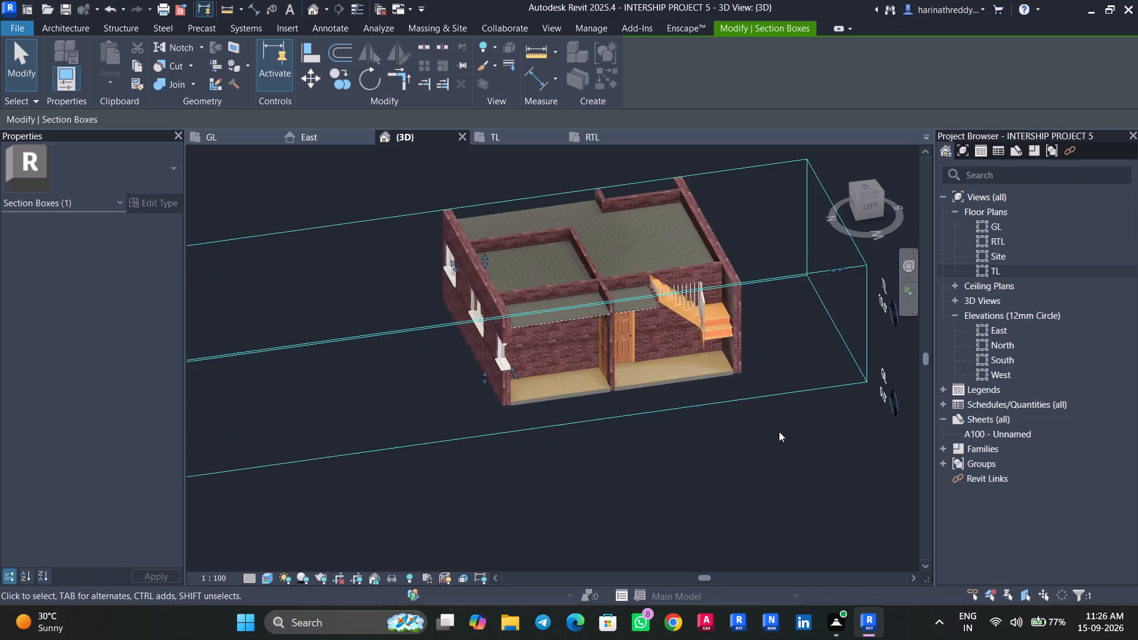
{"action": "middle_click_drag", "start_coordinate": [700, 431], "coordinate": [716, 405], "text": "shift"}
{"action": "middle_click_drag", "start_coordinate": [718, 401], "coordinate": [698, 446]}
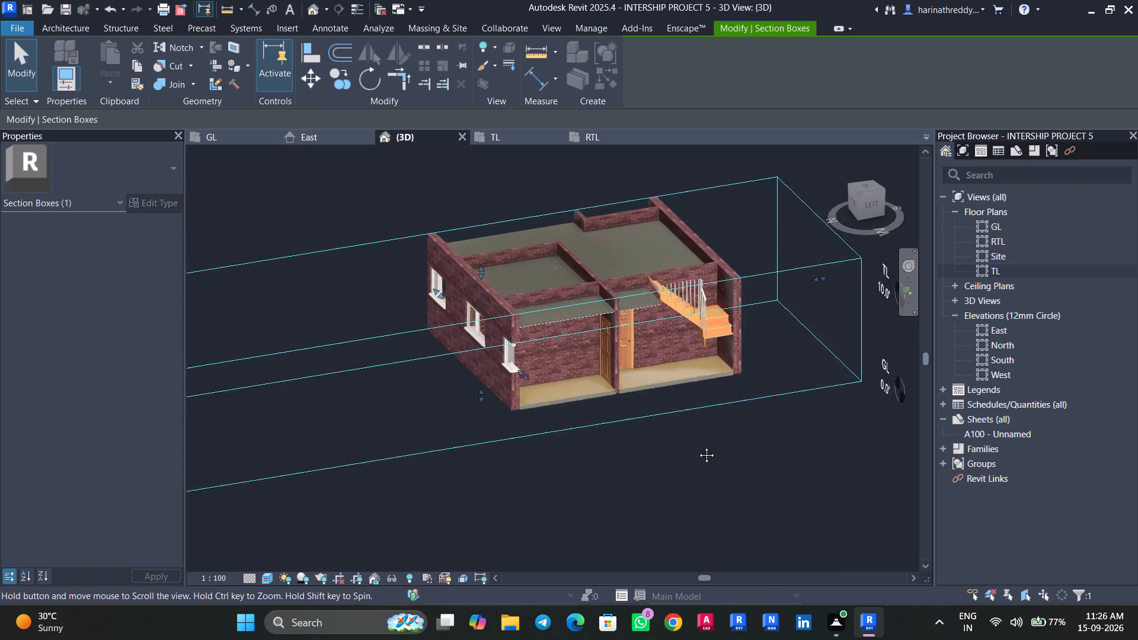
{"action": "middle_click_drag", "start_coordinate": [698, 446], "coordinate": [642, 522]}
{"action": "scroll", "coordinate": [628, 450], "scroll_direction": "up", "scroll_amount": 8}
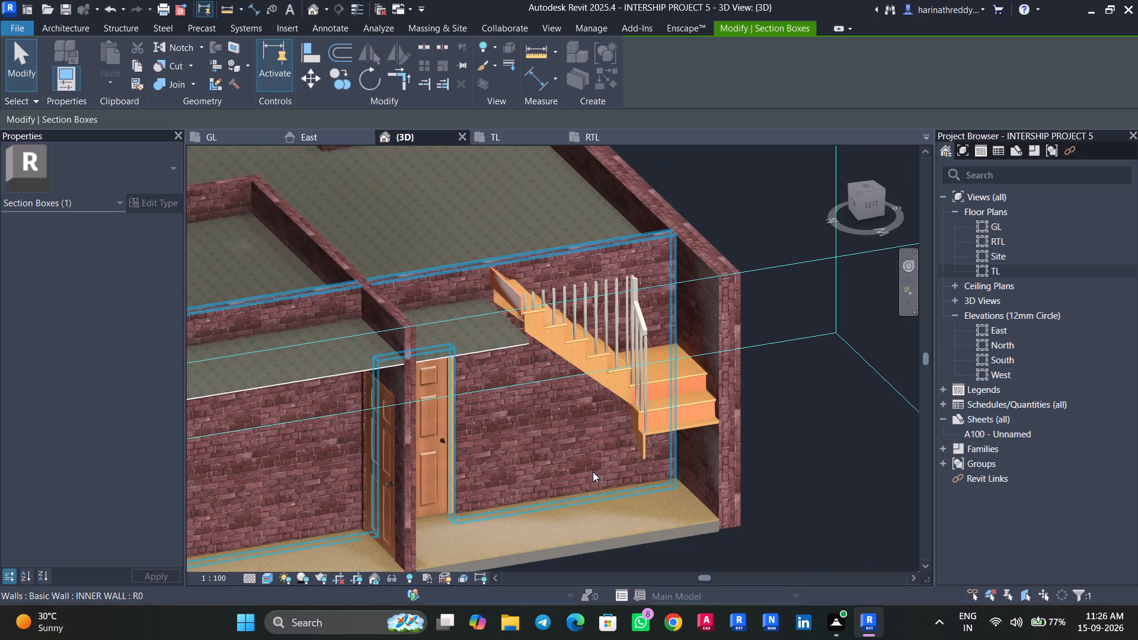
{"action": "scroll", "coordinate": [593, 416], "scroll_direction": "up", "scroll_amount": 1}
{"action": "middle_click_drag", "start_coordinate": [590, 415], "coordinate": [671, 281], "text": "shift"}
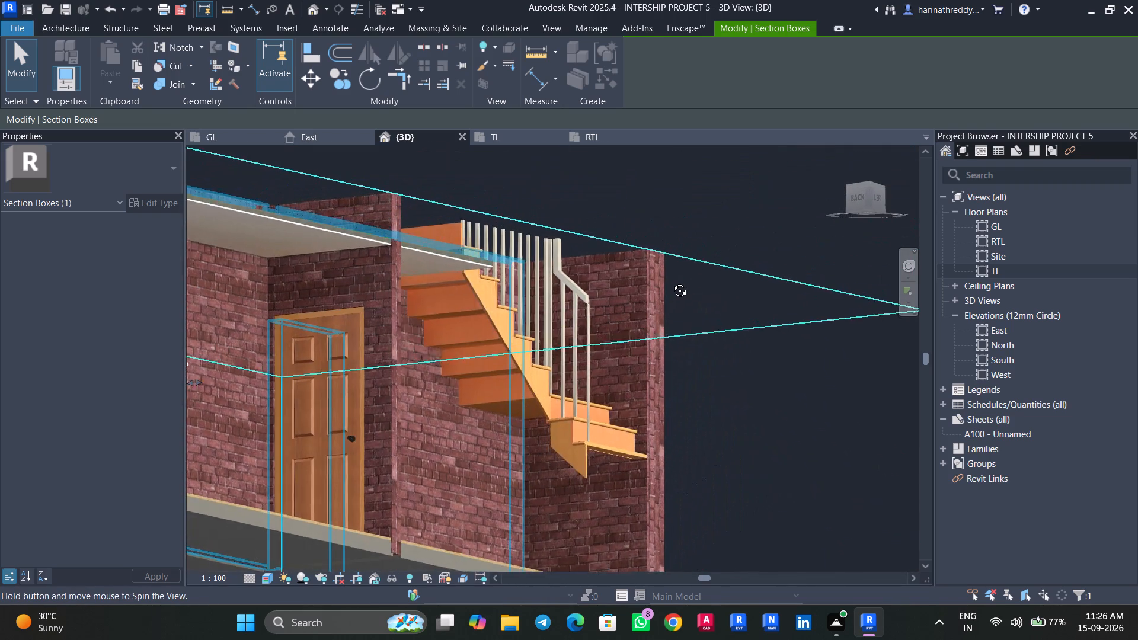
{"action": "middle_click_drag", "start_coordinate": [671, 281], "coordinate": [533, 512], "text": "shift"}
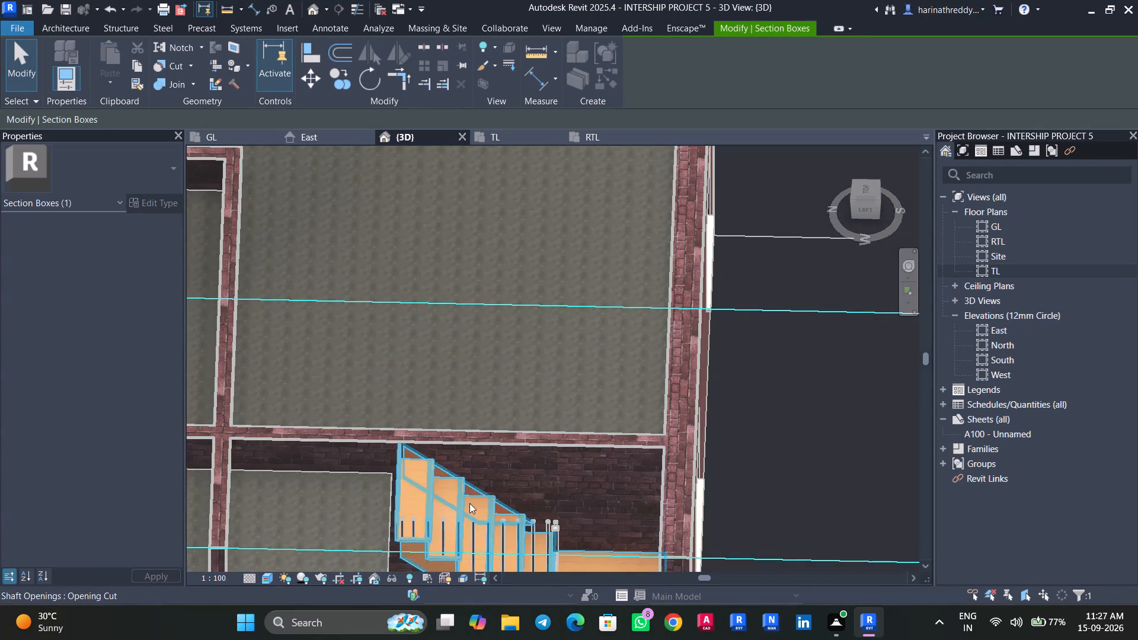
{"action": "left_click", "coordinate": [469, 503]}
{"action": "middle_click_drag", "start_coordinate": [734, 405], "coordinate": [556, 533], "text": "shift"}
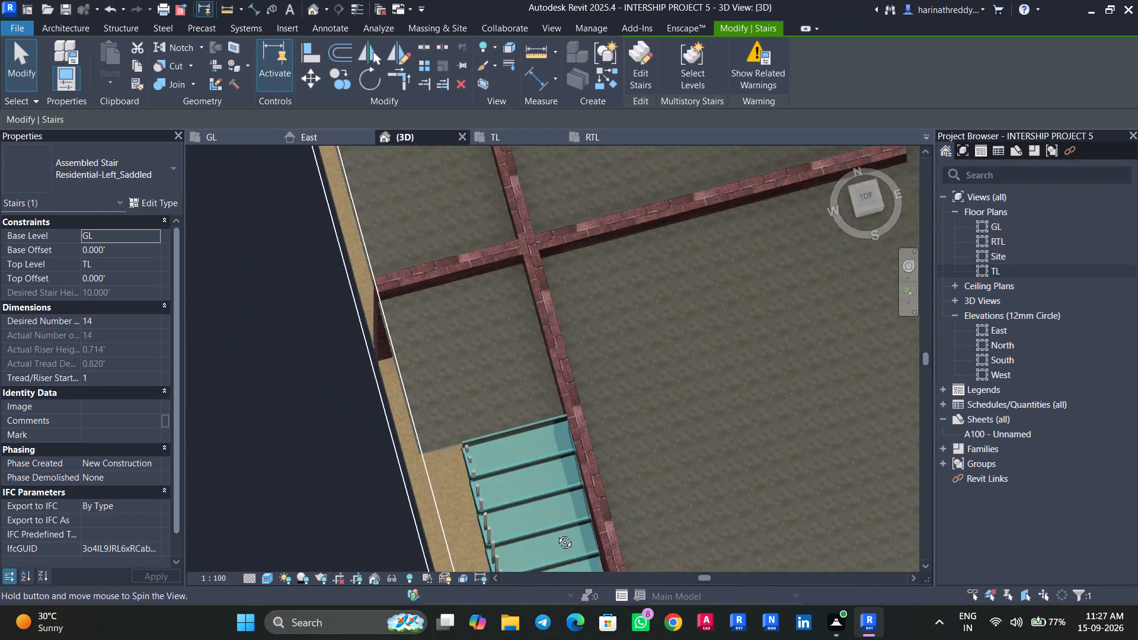
{"action": "middle_click_drag", "start_coordinate": [556, 533], "coordinate": [549, 533], "text": "shift"}
{"action": "key", "text": "Left"}
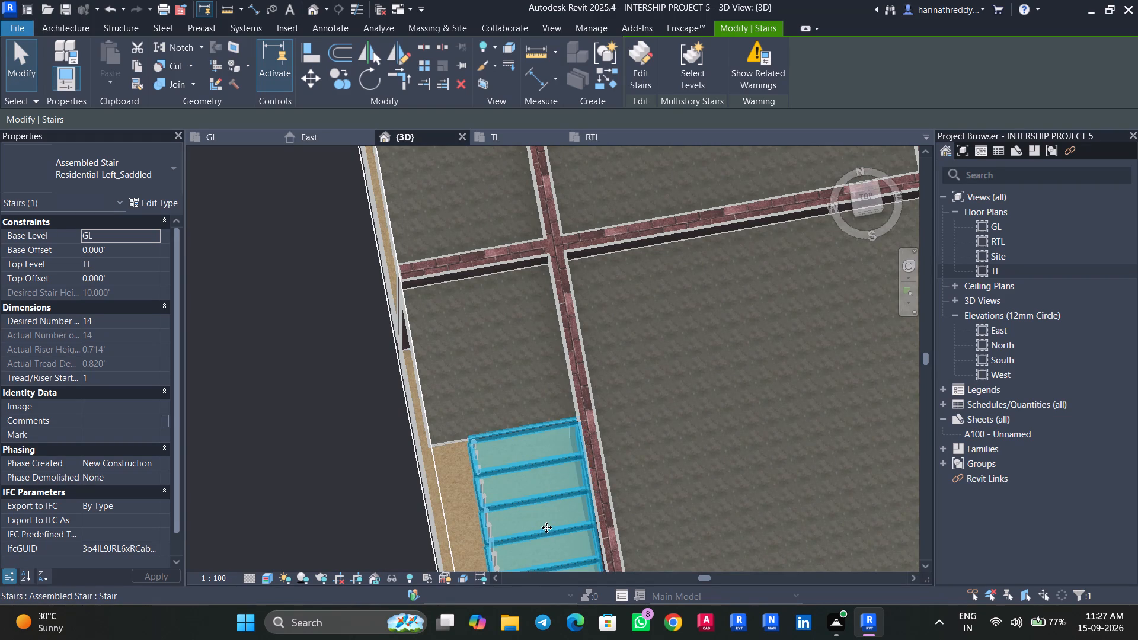
{"action": "key", "text": "Escape"}
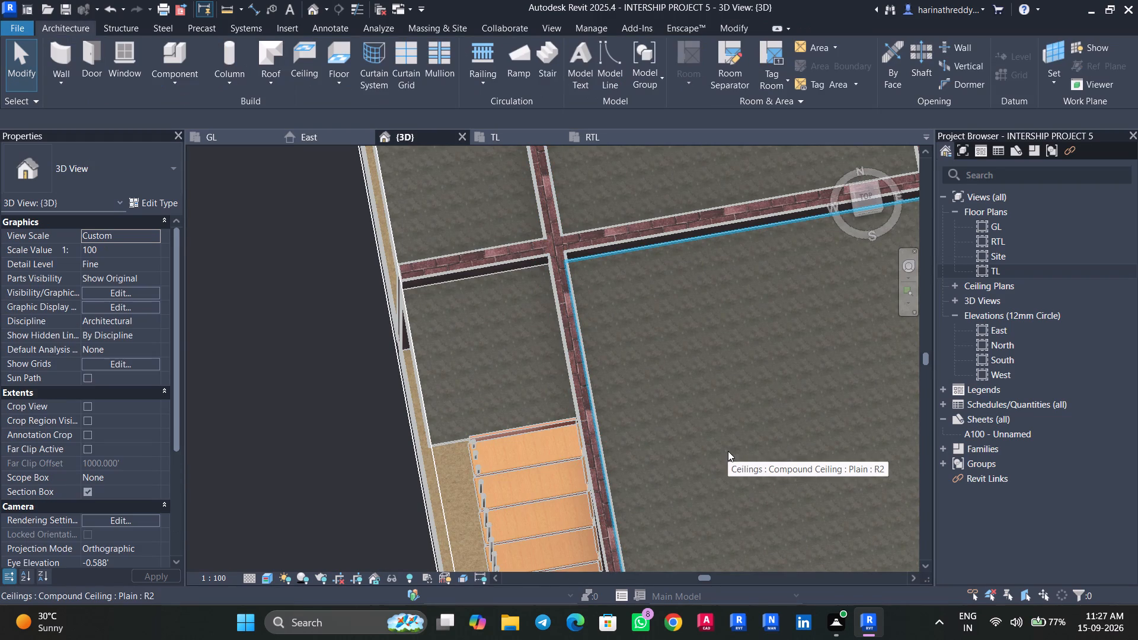
{"action": "scroll", "coordinate": [728, 449], "scroll_direction": "down", "scroll_amount": 3}
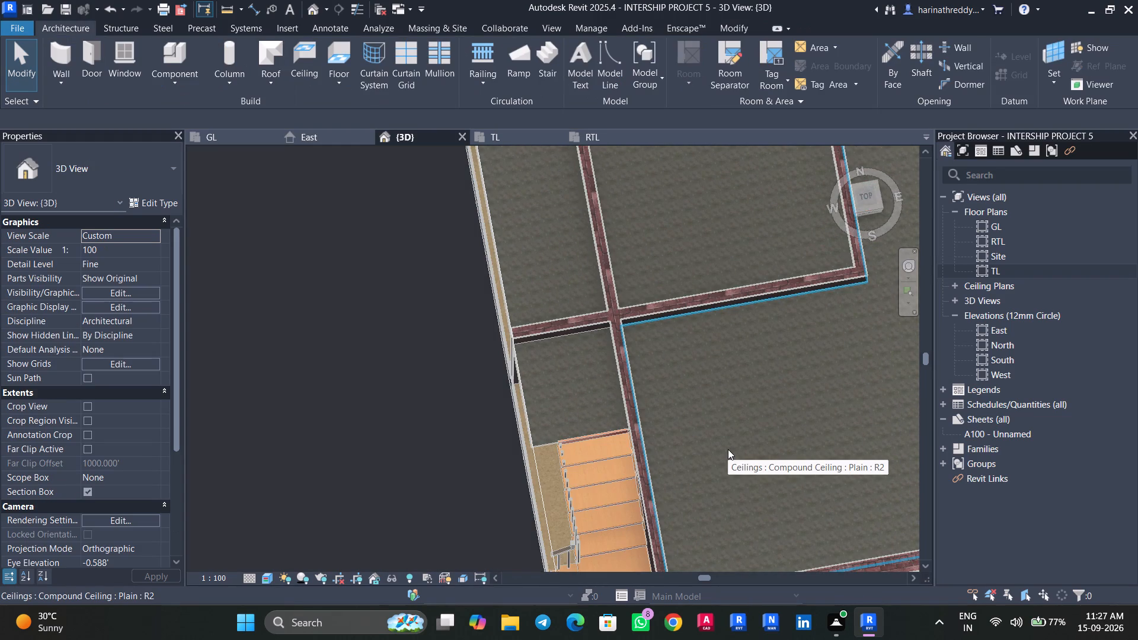
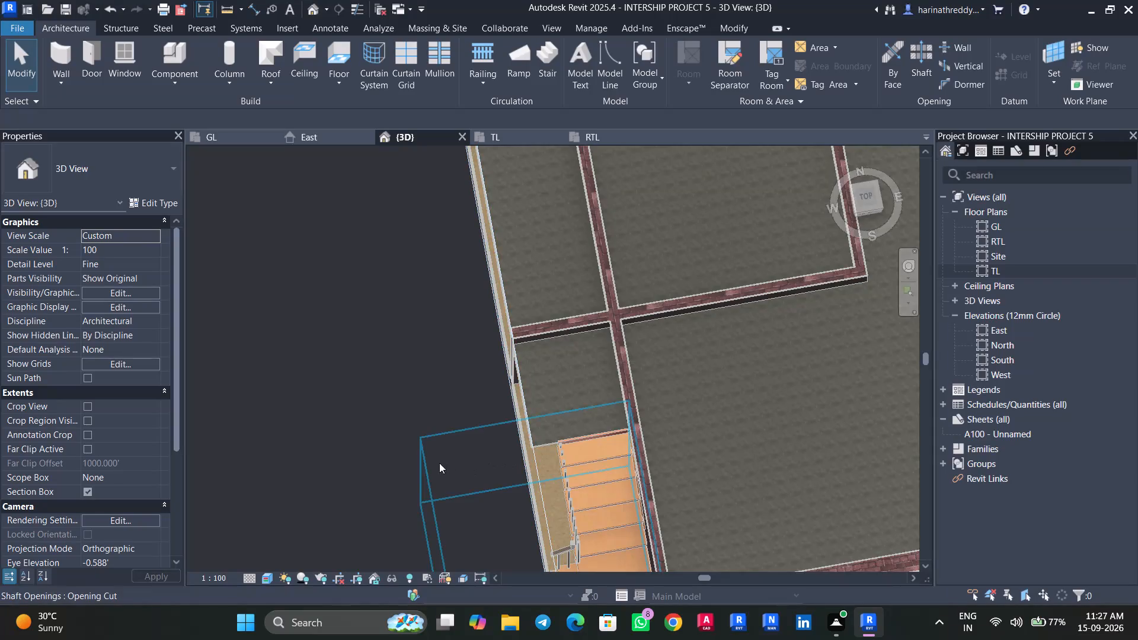
Turn off the 3D view's section box so the complete house exterior is displayed.
{"action": "middle_click_drag", "start_coordinate": [401, 481], "coordinate": [602, 315], "text": "shift"}
{"action": "scroll", "coordinate": [771, 372], "scroll_direction": "down", "scroll_amount": 8}
{"action": "middle_click_drag", "start_coordinate": [823, 468], "coordinate": [749, 355]}
{"action": "left_click", "coordinate": [87, 487]}
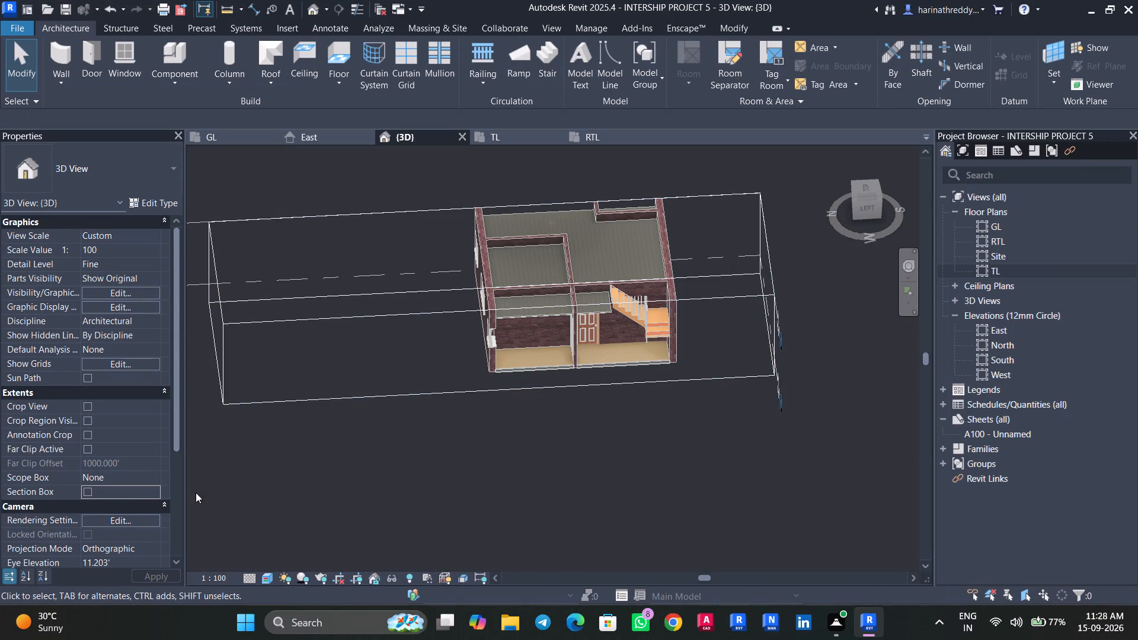
{"action": "left_click", "coordinate": [692, 460]}
{"action": "middle_click_drag", "start_coordinate": [584, 504], "coordinate": [743, 386], "text": "shift"}
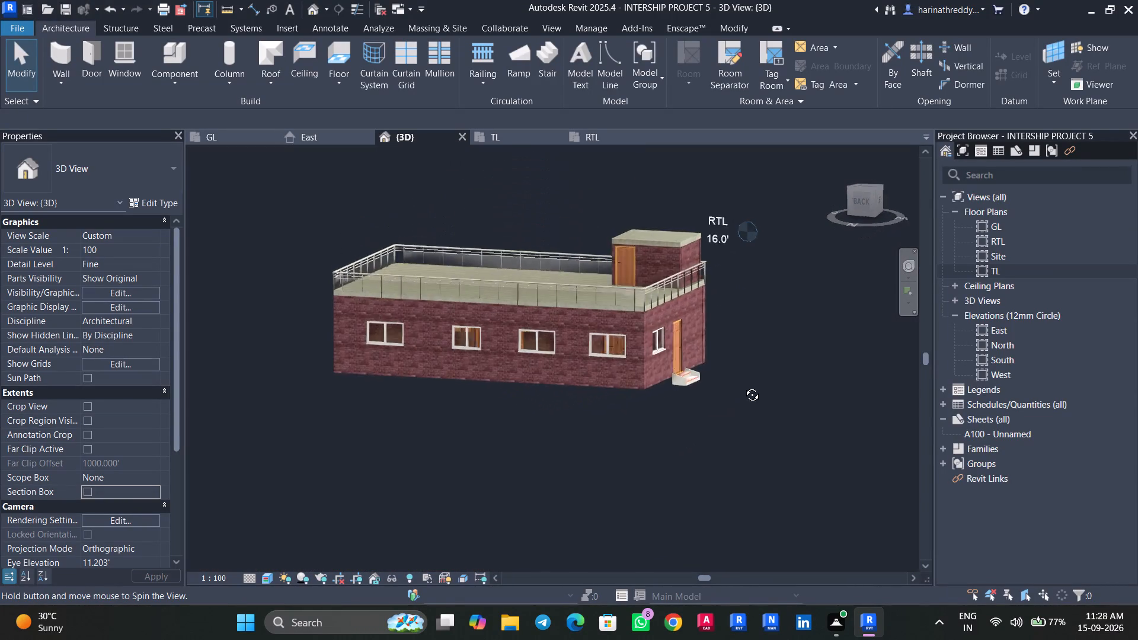
{"action": "middle_click_drag", "start_coordinate": [743, 386], "coordinate": [672, 495], "text": "shift"}
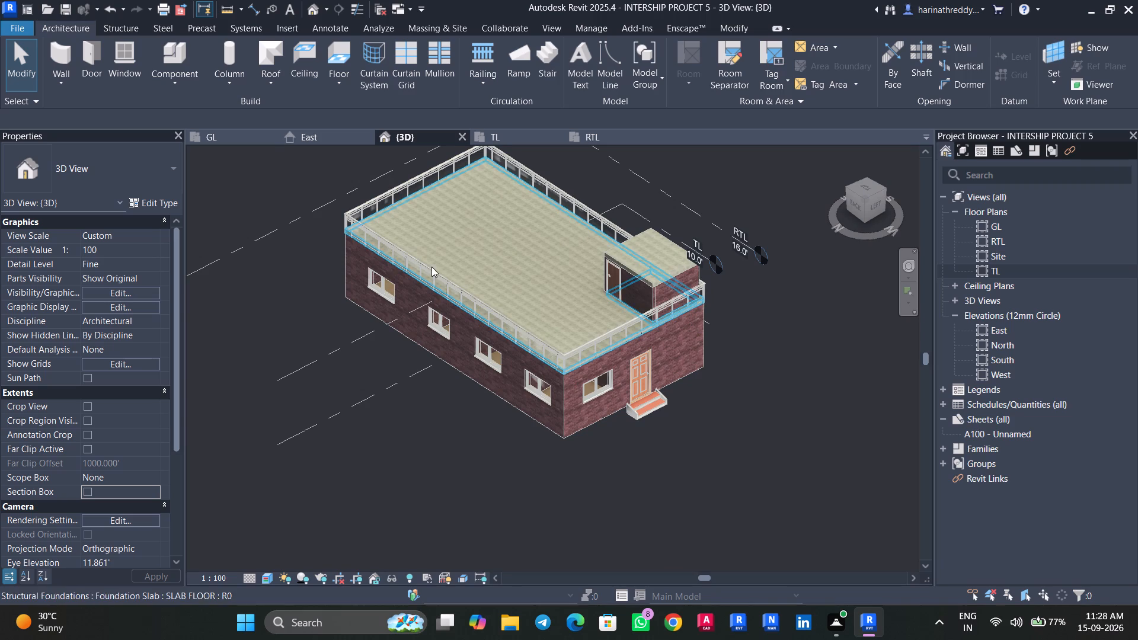
On the GL floor plan, create a Grassland - 1200mm toposolid with a rectangular boundary about 50 by 31.5 feet around the house.
{"action": "left_click", "coordinate": [235, 137]}
{"action": "scroll", "coordinate": [572, 501], "scroll_direction": "down", "scroll_amount": 3}
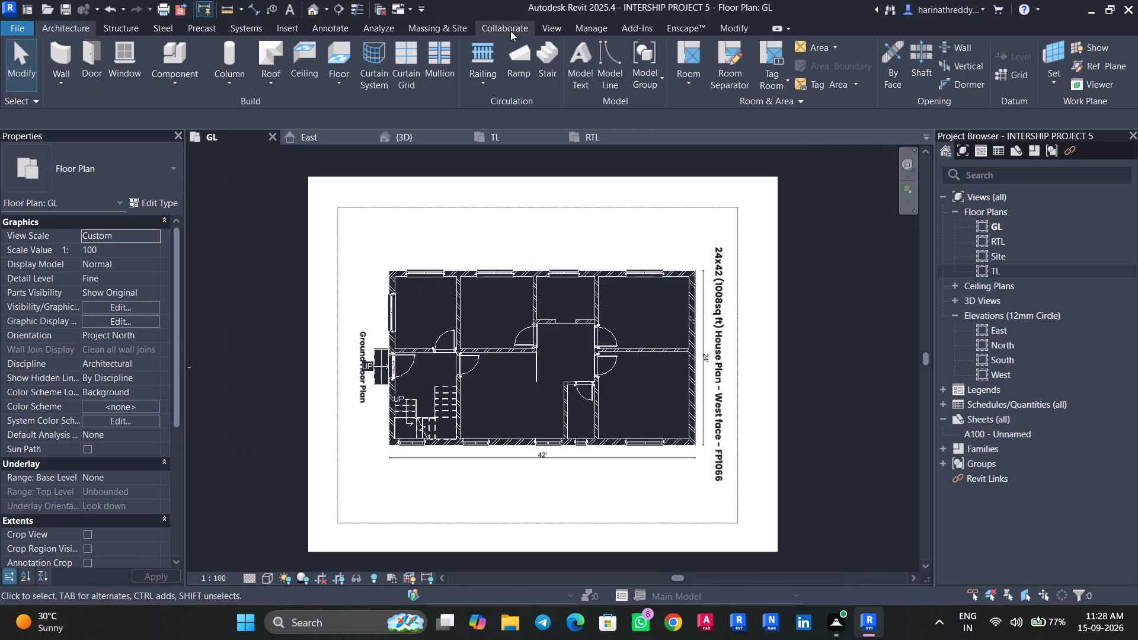
{"action": "left_click", "coordinate": [418, 25]}
{"action": "left_click", "coordinate": [435, 85]}
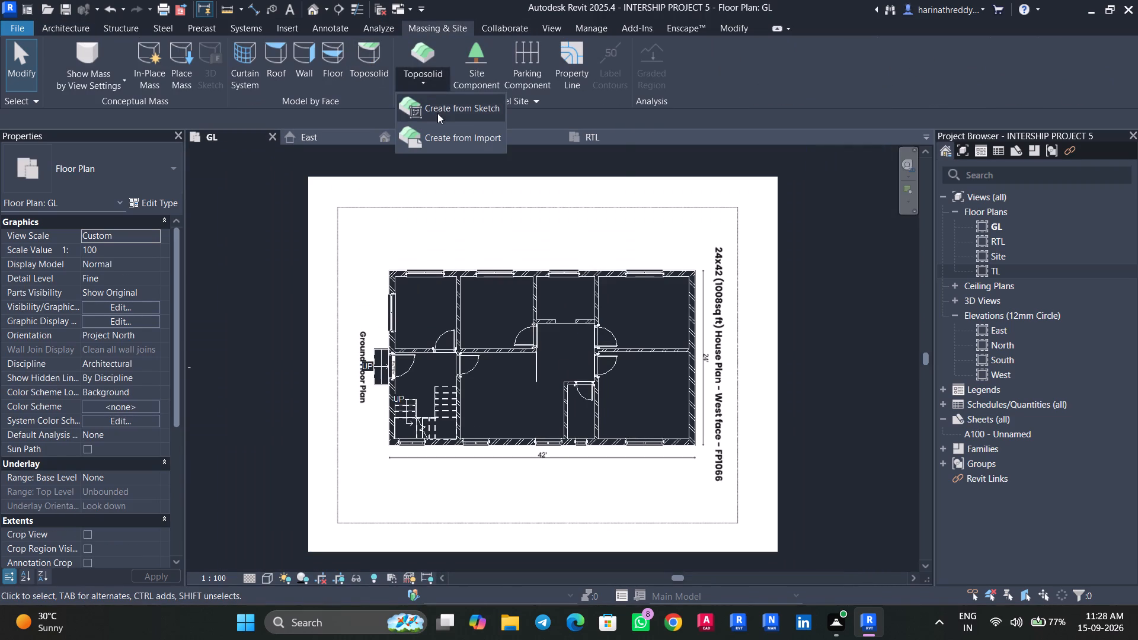
{"action": "left_click", "coordinate": [455, 107]}
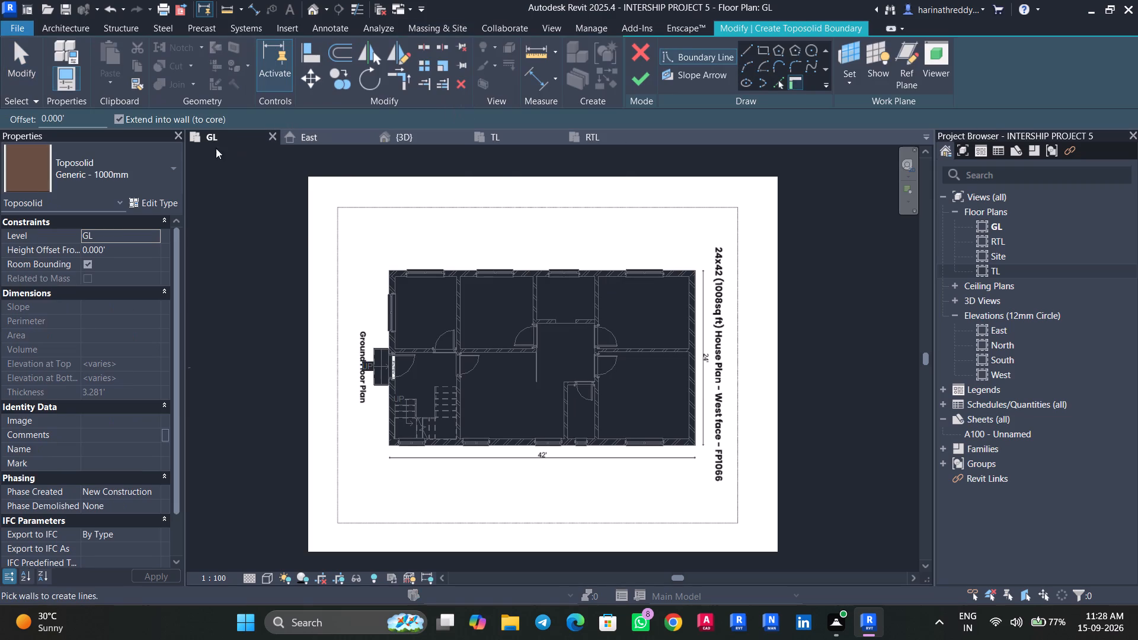
{"action": "left_click", "coordinate": [109, 180]}
{"action": "left_click", "coordinate": [107, 283]}
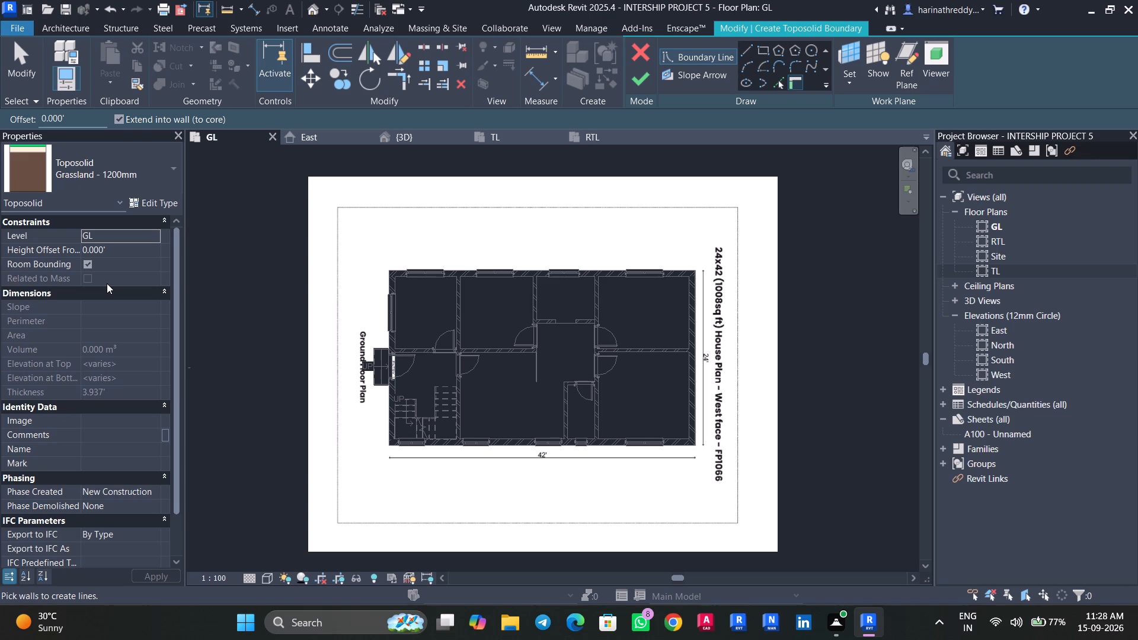
{"action": "left_click", "coordinate": [768, 52]}
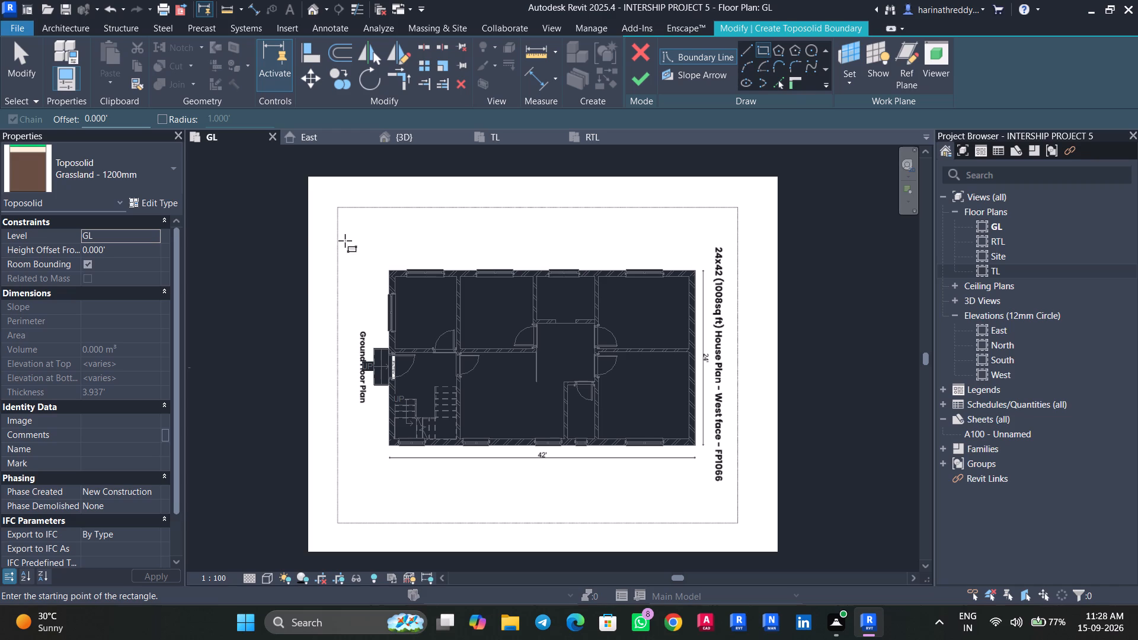
{"action": "left_click", "coordinate": [345, 240]}
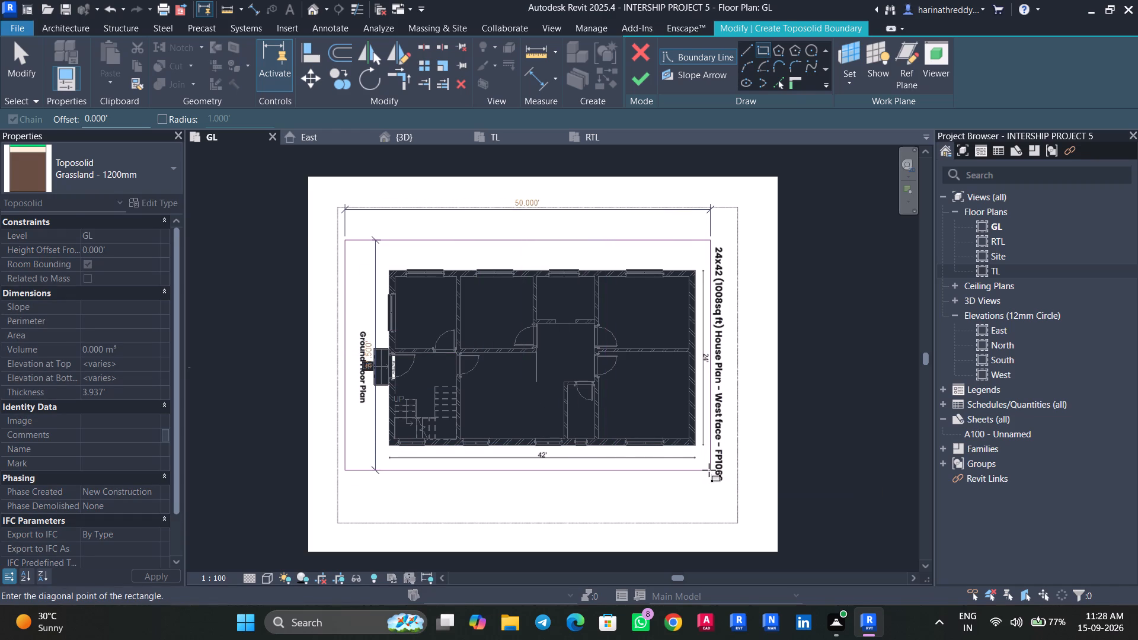
{"action": "left_click", "coordinate": [709, 470]}
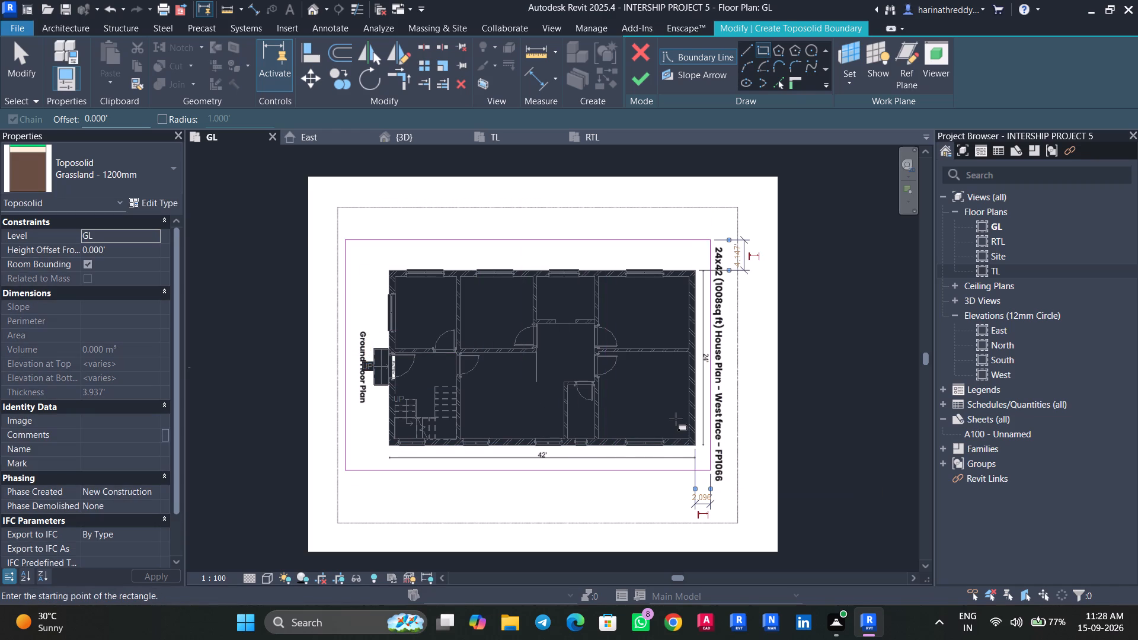
{"action": "key", "text": "Escape"}
{"action": "left_click", "coordinate": [643, 92]}
{"action": "left_click", "coordinate": [642, 85]}
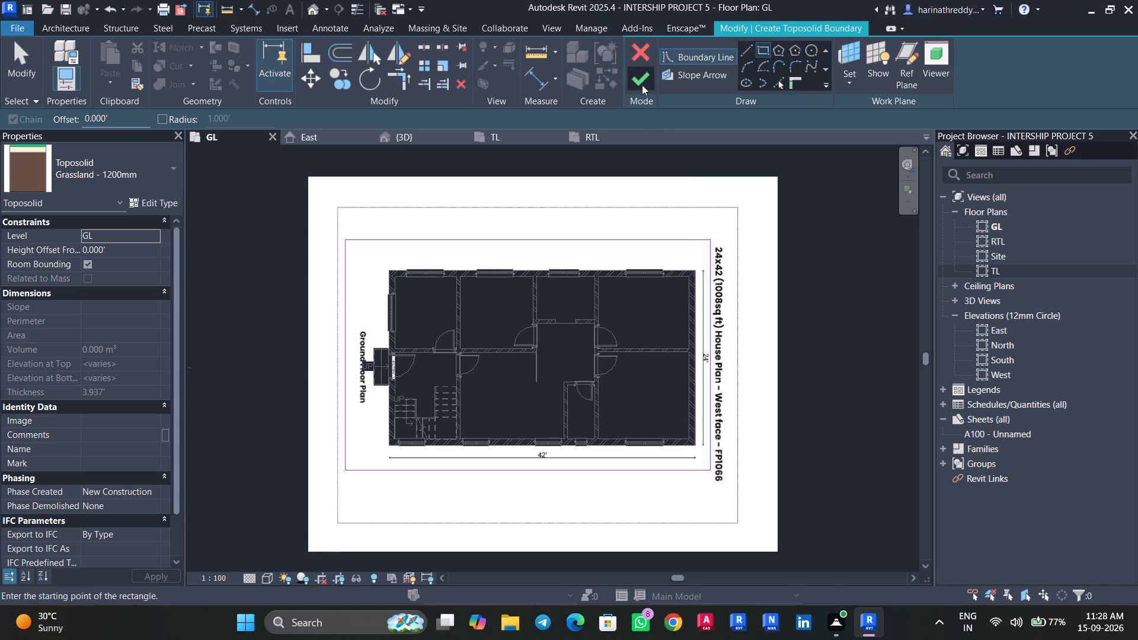
In the 3D view, set the grassland toposolid's height offset from level GL to -1'.
{"action": "left_click", "coordinate": [425, 139]}
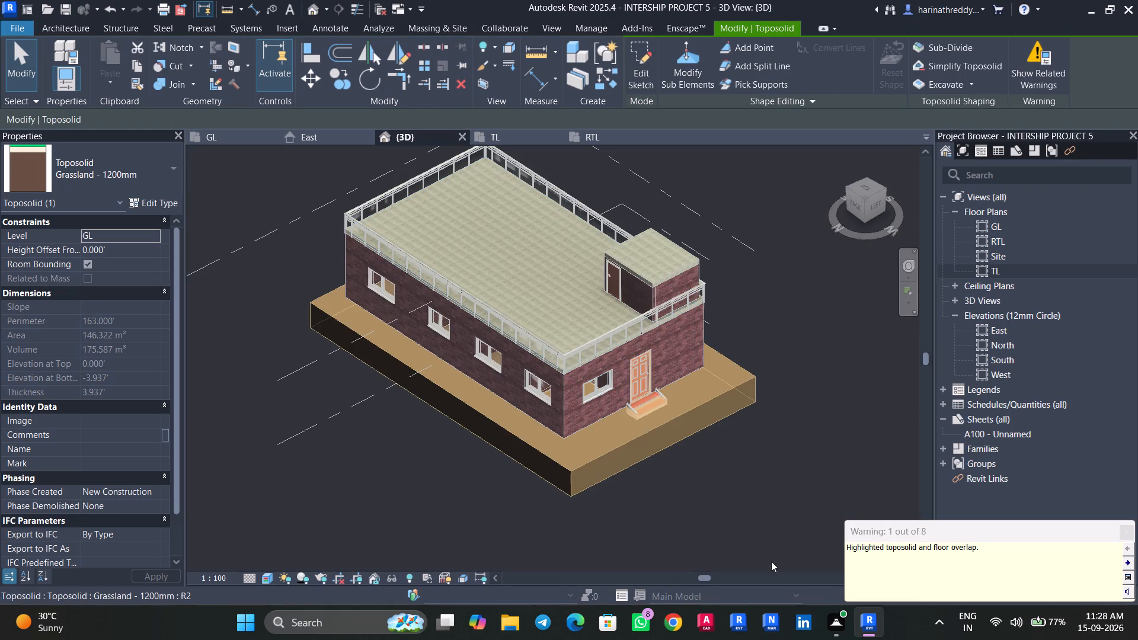
{"action": "key", "text": "Escape"}
{"action": "key", "text": "Escape"}
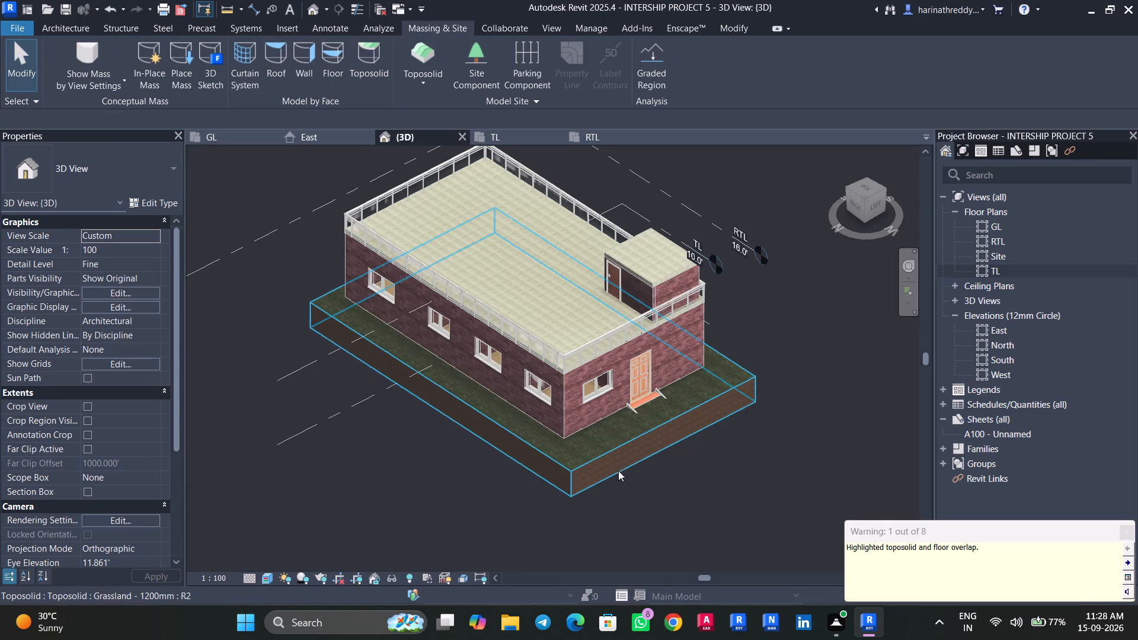
{"action": "middle_click_drag", "start_coordinate": [735, 528], "coordinate": [647, 391], "text": "shift"}
{"action": "left_click", "coordinate": [663, 379]}
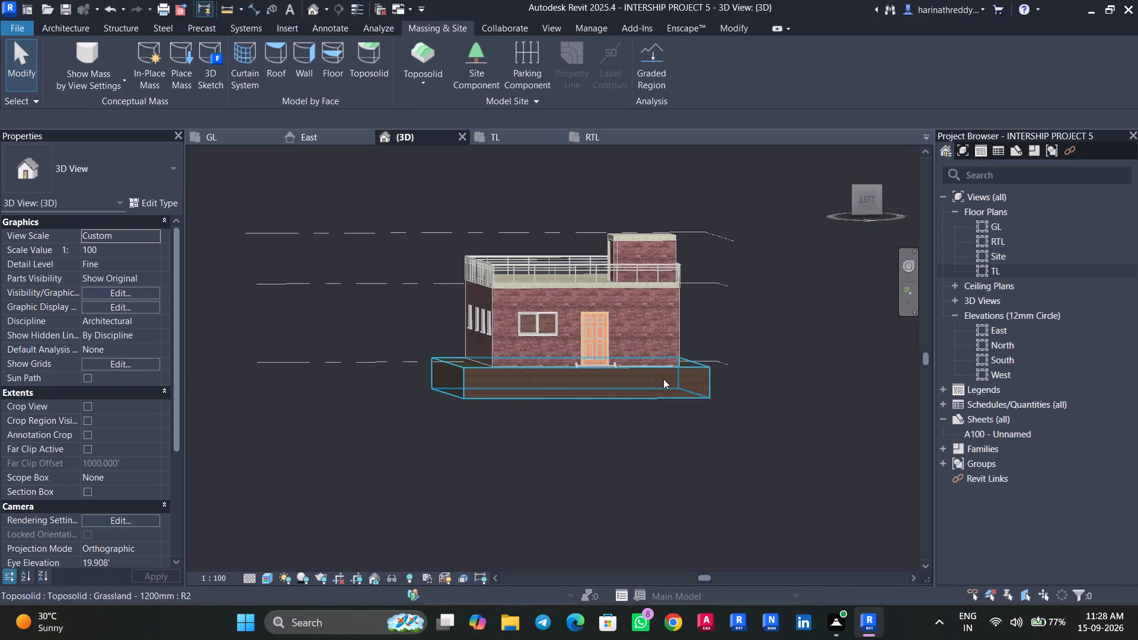
{"action": "left_click", "coordinate": [868, 197]}
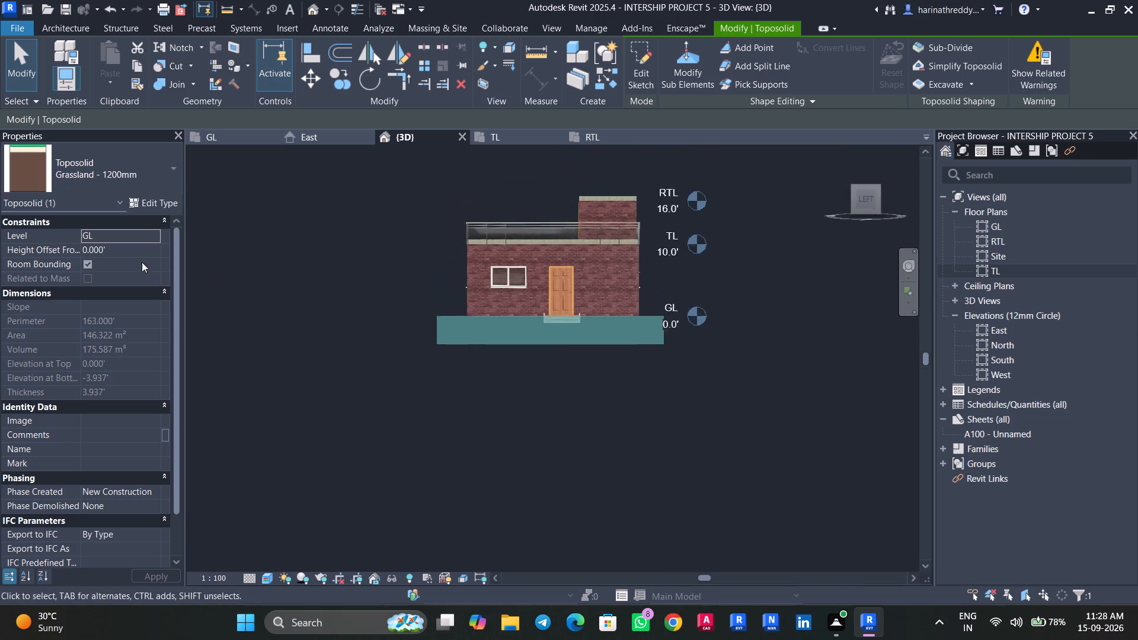
{"action": "left_click", "coordinate": [130, 251]}
{"action": "type", "text": "-1'"}
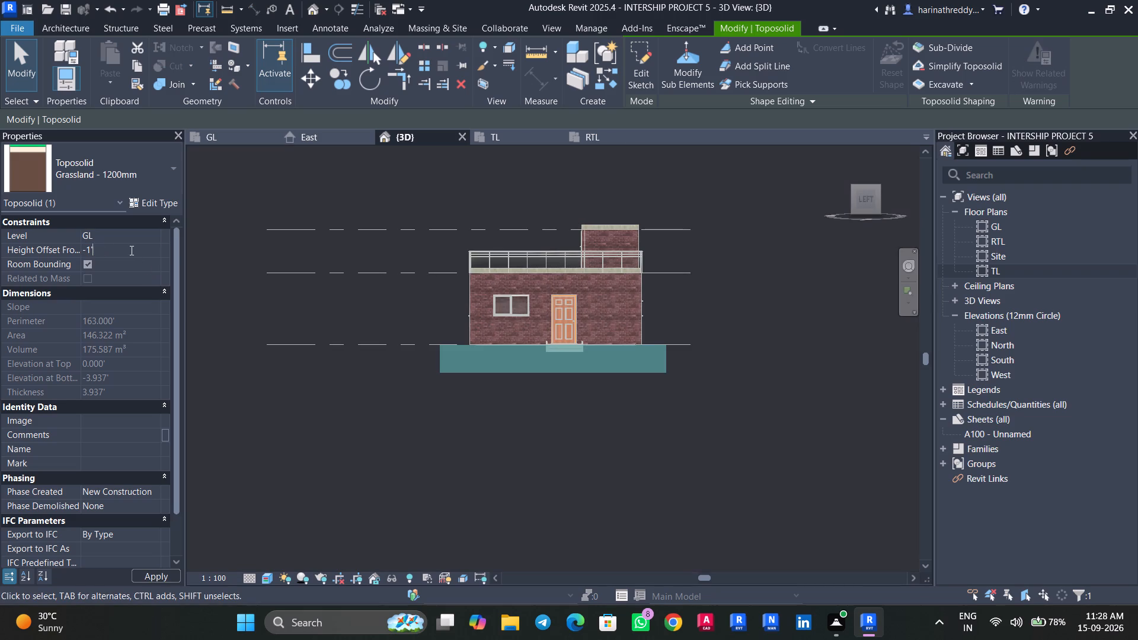
{"action": "key", "text": "Return"}
{"action": "left_click", "coordinate": [548, 424]}
Extend the base of the back outer wall with four windows down to the toposolid's top surface.
{"action": "middle_click_drag", "start_coordinate": [489, 438], "coordinate": [577, 514], "text": "shift"}
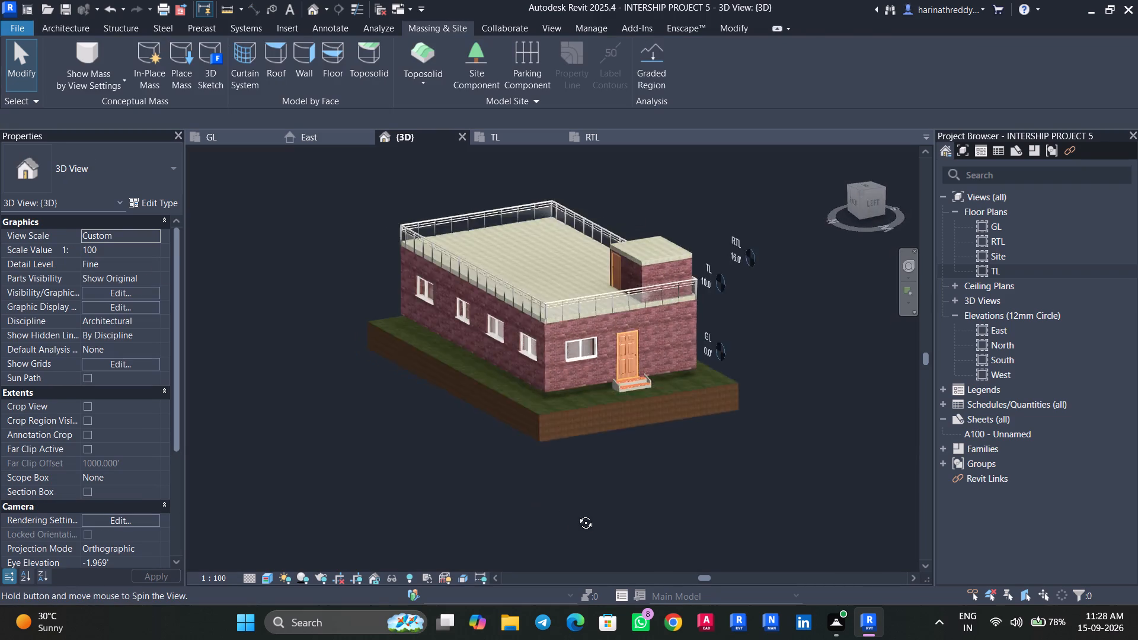
{"action": "middle_click_drag", "start_coordinate": [577, 514], "coordinate": [685, 478], "text": "shift"}
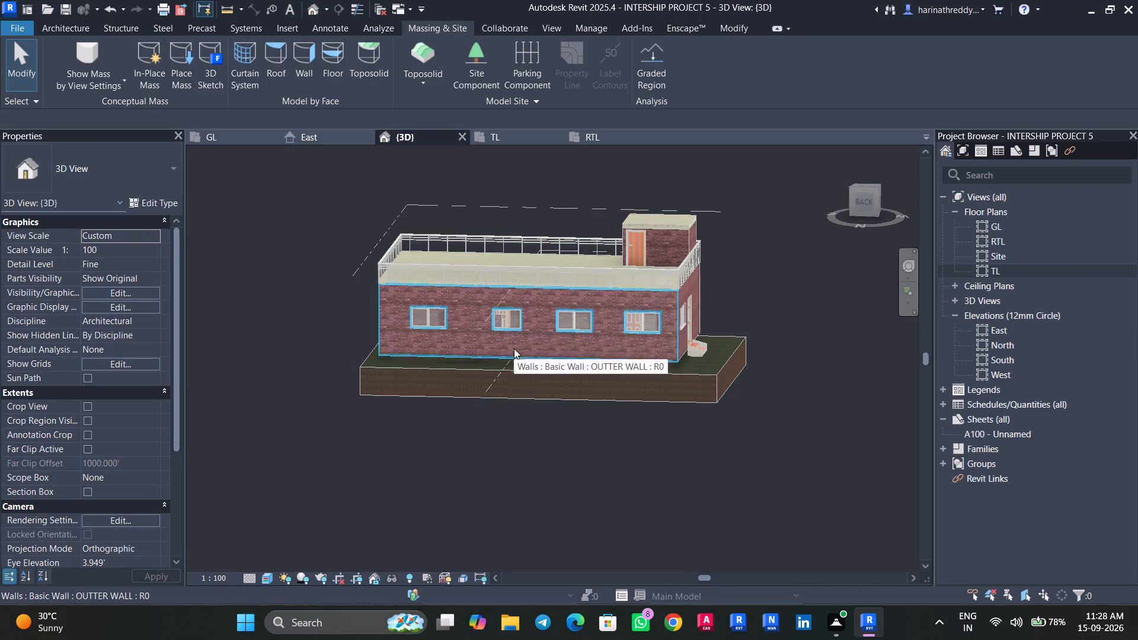
{"action": "left_click", "coordinate": [514, 348]}
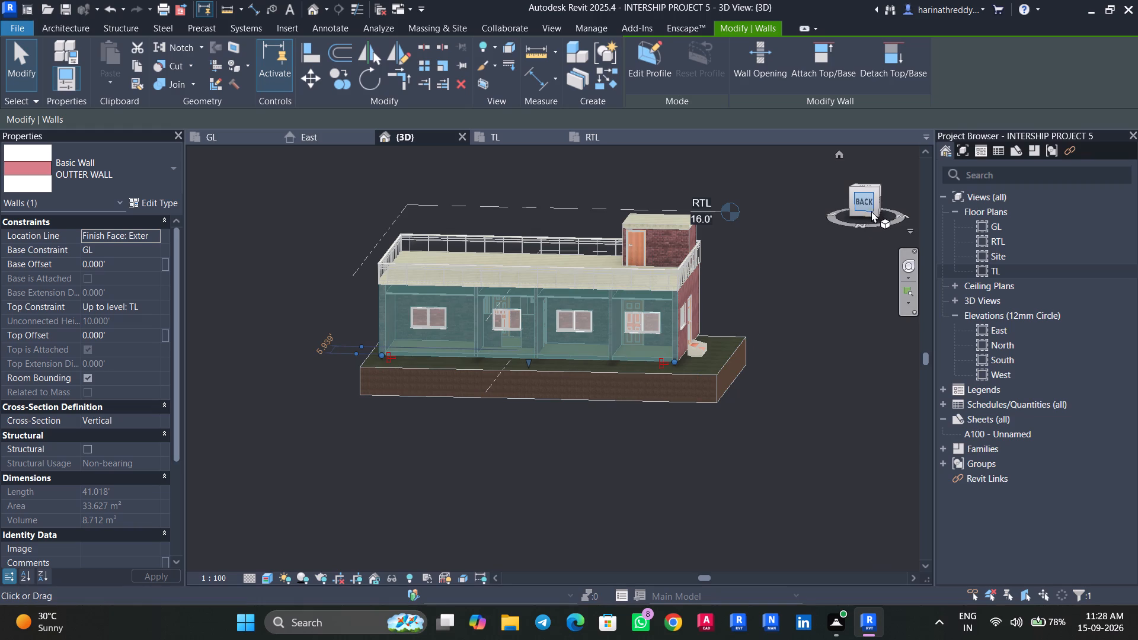
{"action": "left_click", "coordinate": [863, 205]}
{"action": "left_click_drag", "start_coordinate": [552, 410], "coordinate": [552, 421]}
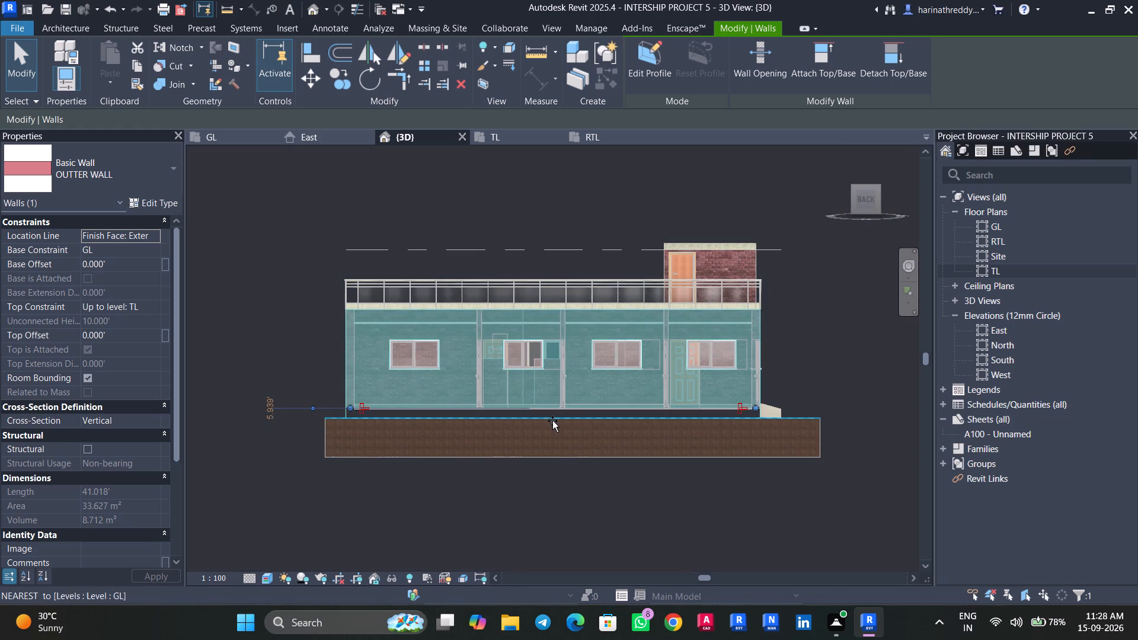
{"action": "left_click_drag", "start_coordinate": [552, 421], "coordinate": [552, 421]}
{"action": "left_click", "coordinate": [596, 517]}
Extend the base of the windowless outer wall, opposite the entrance, down to the toposolid's top surface.
{"action": "middle_click_drag", "start_coordinate": [583, 524], "coordinate": [592, 526], "text": "shift"}
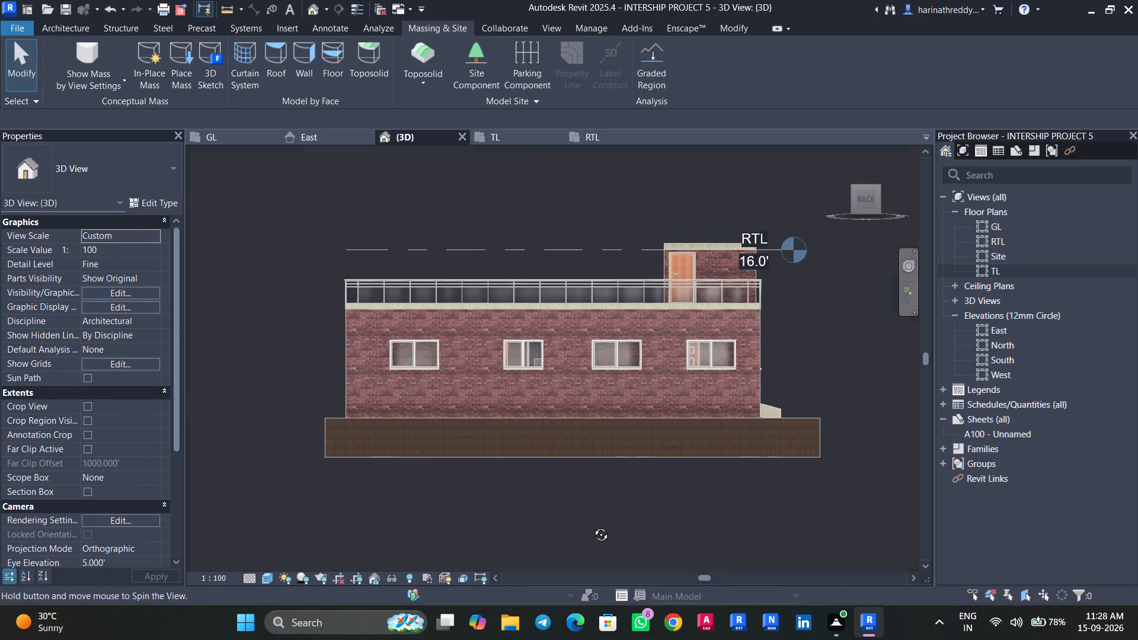
{"action": "middle_click_drag", "start_coordinate": [592, 526], "coordinate": [795, 535], "text": "shift"}
{"action": "left_click", "coordinate": [473, 399]}
{"action": "left_click_drag", "start_coordinate": [436, 420], "coordinate": [442, 434]}
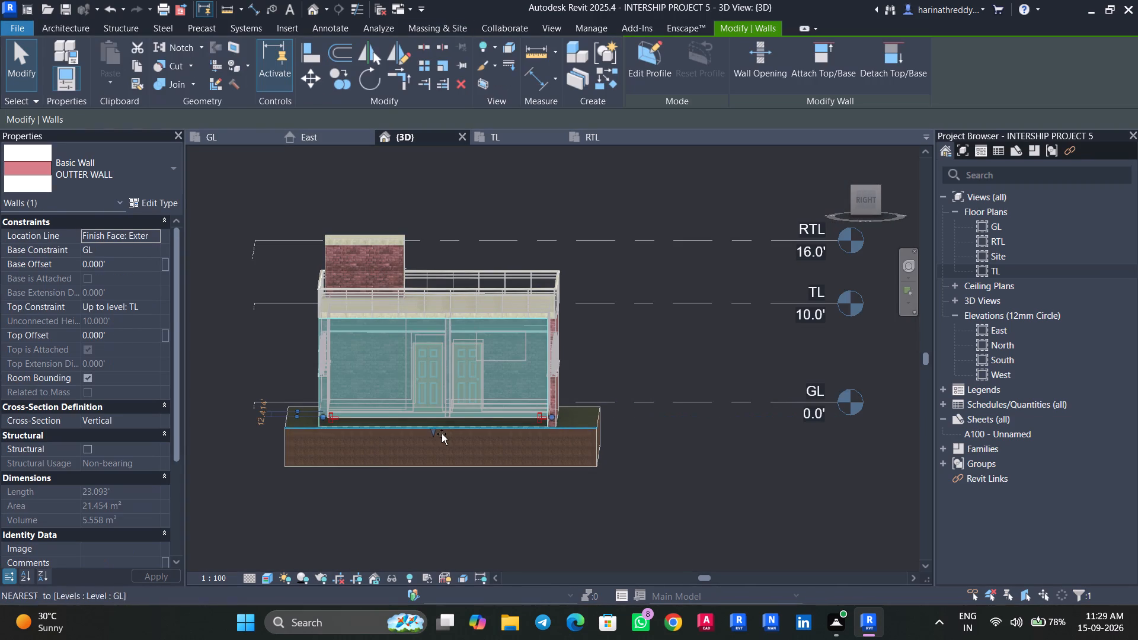
{"action": "left_click_drag", "start_coordinate": [442, 434], "coordinate": [439, 430]}
{"action": "left_click", "coordinate": [507, 510]}
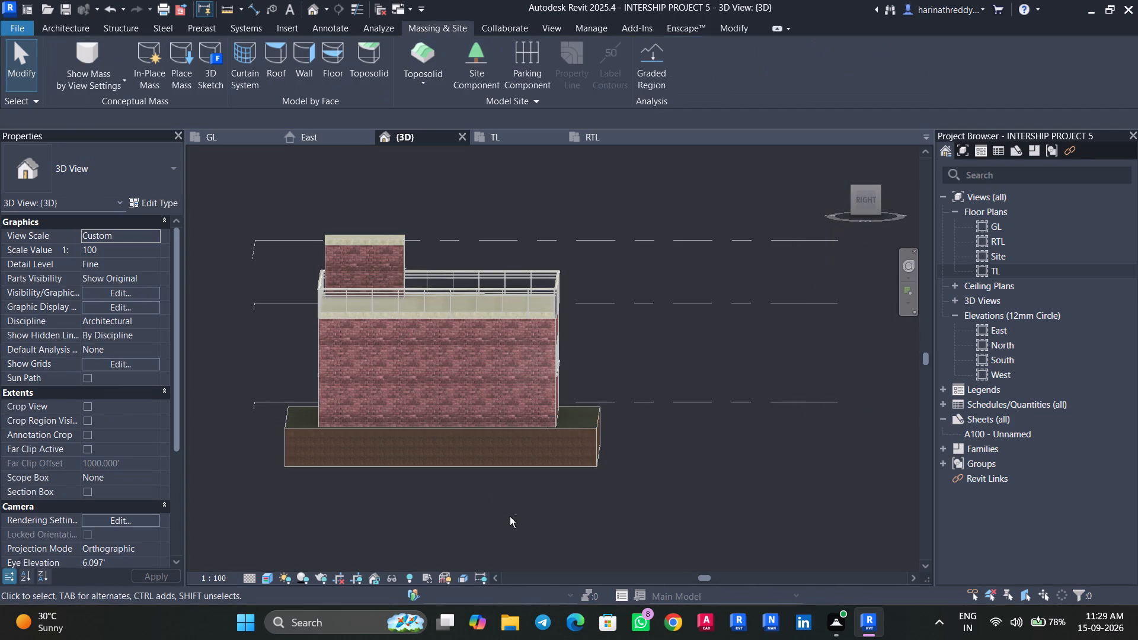
Extend the base of the front long outer wall down to the toposolid, giving a base offset of -1'.
{"action": "middle_click_drag", "start_coordinate": [512, 517], "coordinate": [732, 542], "text": "shift"}
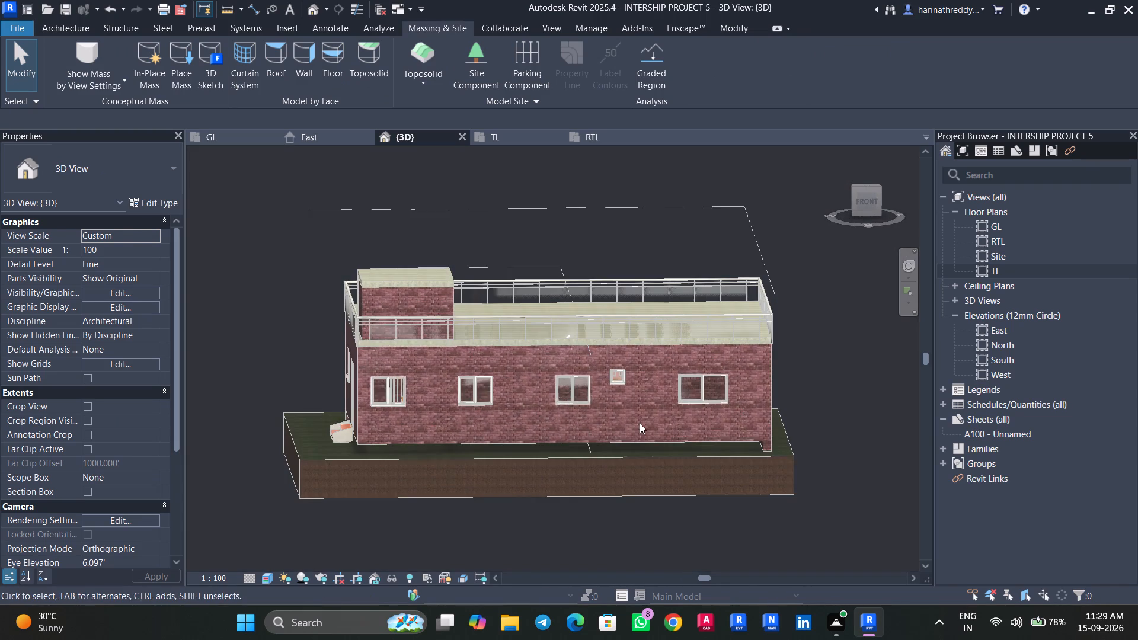
{"action": "left_click", "coordinate": [640, 423]}
{"action": "left_click_drag", "start_coordinate": [560, 444], "coordinate": [561, 454]}
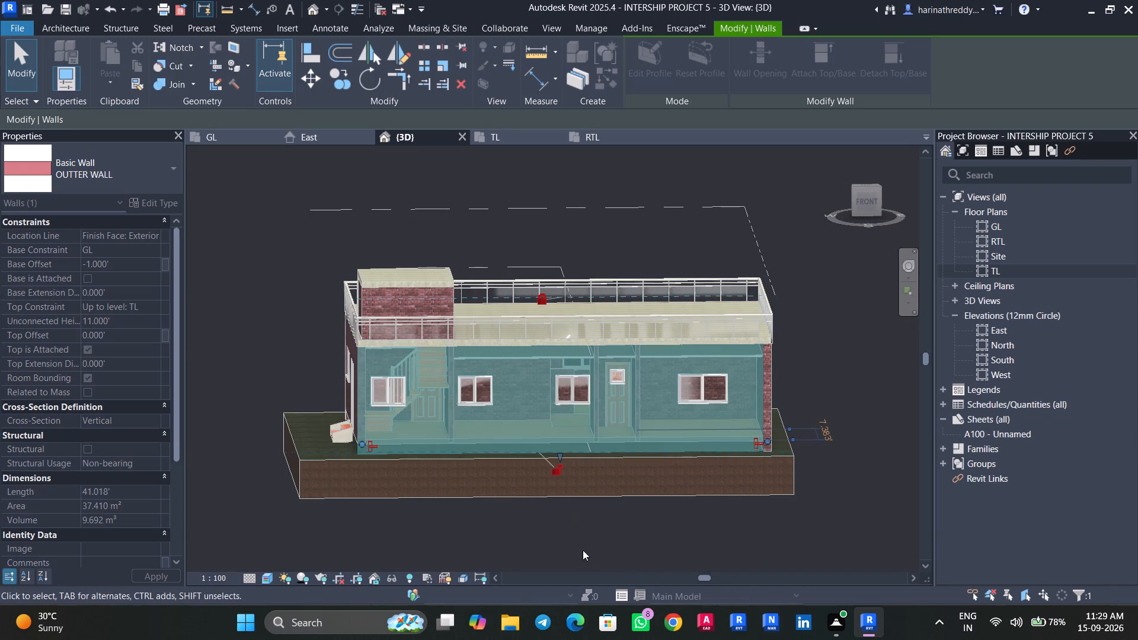
{"action": "left_click", "coordinate": [582, 546]}
Extend the base of the entrance outer wall down to the toposolid, giving a base offset of -1'.
{"action": "middle_click_drag", "start_coordinate": [595, 555], "coordinate": [739, 530], "text": "shift"}
{"action": "left_click", "coordinate": [616, 399]}
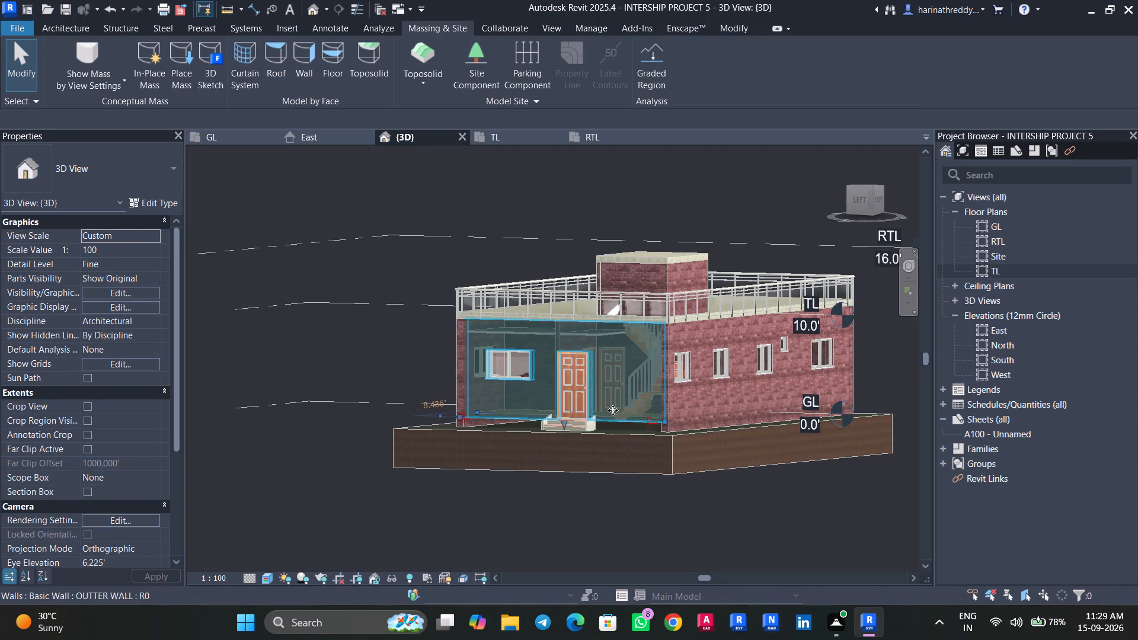
{"action": "scroll", "coordinate": [590, 495], "scroll_direction": "down", "scroll_amount": 1}
{"action": "middle_click_drag", "start_coordinate": [589, 500], "coordinate": [629, 510], "text": "shift"}
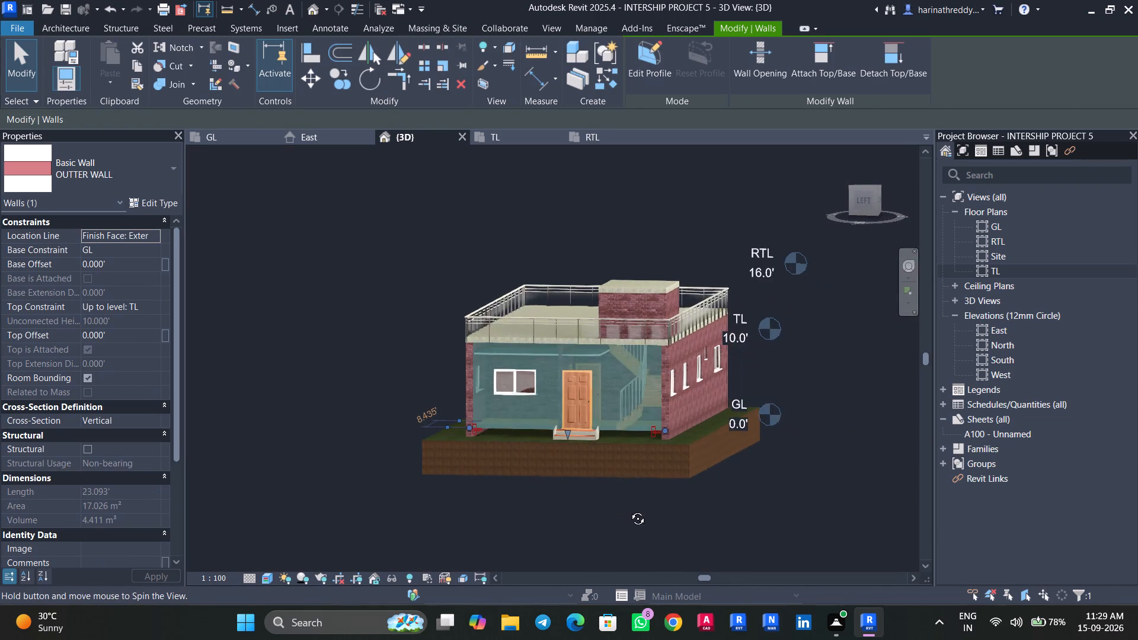
{"action": "middle_click_drag", "start_coordinate": [629, 510], "coordinate": [650, 492], "text": "shift"}
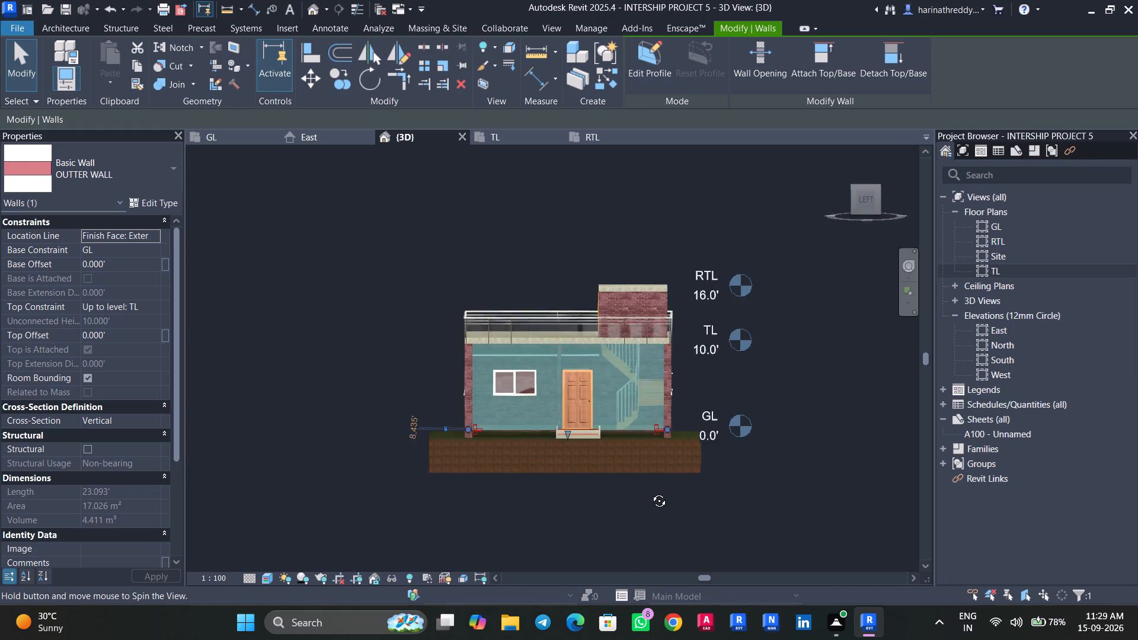
{"action": "middle_click_drag", "start_coordinate": [650, 492], "coordinate": [650, 491], "text": "shift"}
{"action": "scroll", "coordinate": [538, 428], "scroll_direction": "up", "scroll_amount": 9}
{"action": "left_click_drag", "start_coordinate": [612, 436], "coordinate": [616, 453]}
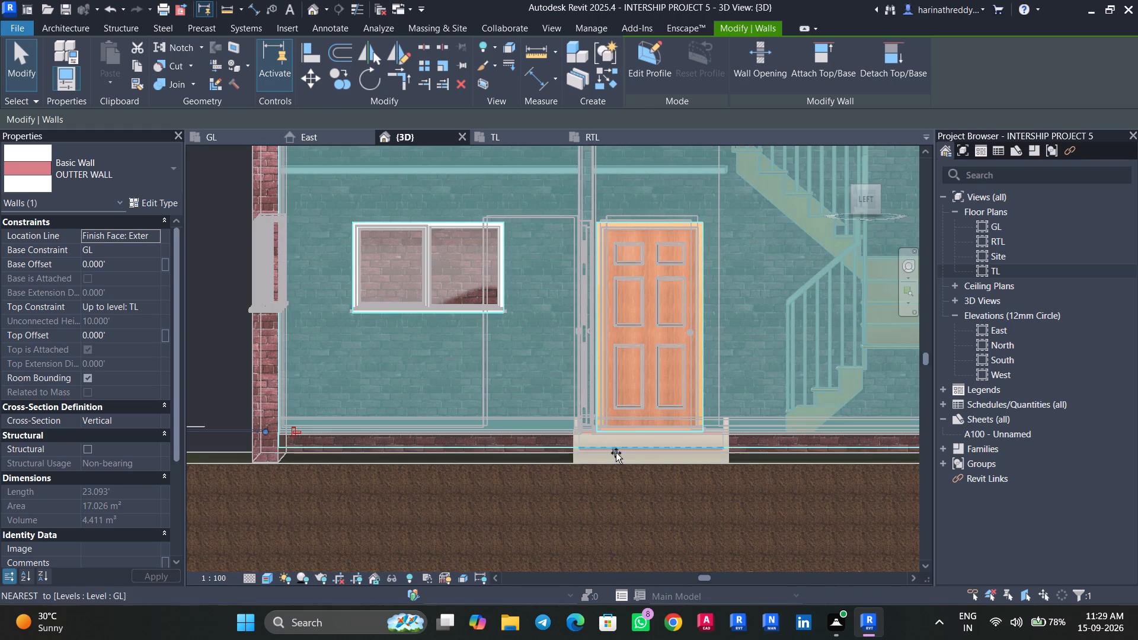
{"action": "left_click_drag", "start_coordinate": [616, 453], "coordinate": [616, 464]}
{"action": "scroll", "coordinate": [529, 508], "scroll_direction": "down", "scroll_amount": 4}
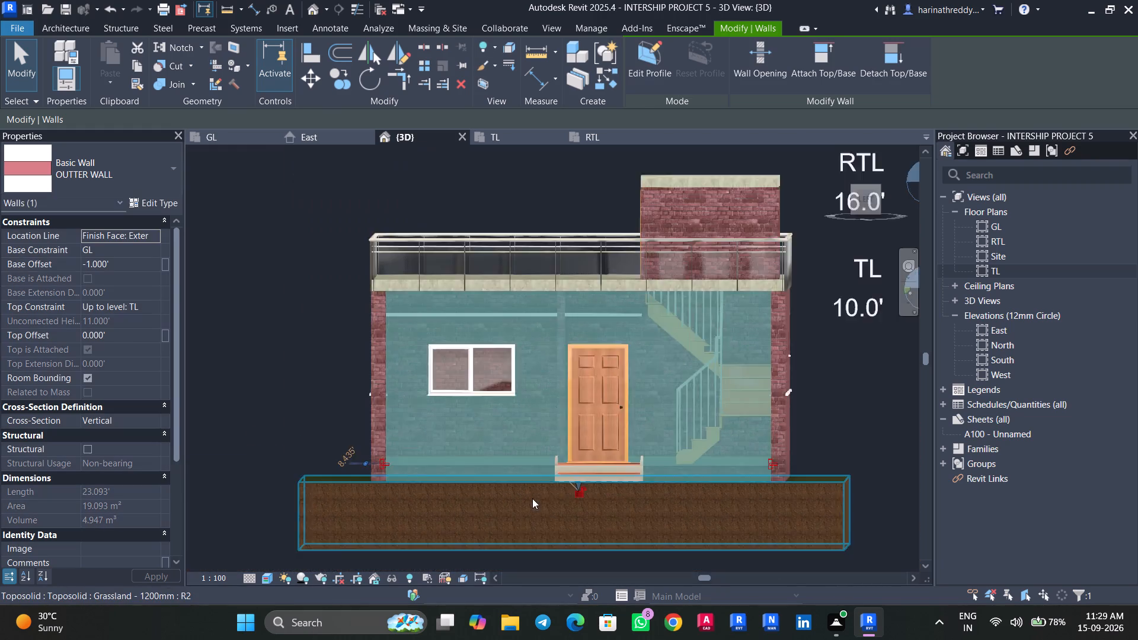
{"action": "scroll", "coordinate": [532, 498], "scroll_direction": "down", "scroll_amount": 4}
{"action": "left_click", "coordinate": [741, 548]}
Examine the house and its grass toposolid from several sides and from below, checking where the walls meet the ground.
{"action": "middle_click_drag", "start_coordinate": [729, 569], "coordinate": [833, 632], "text": "shift"}
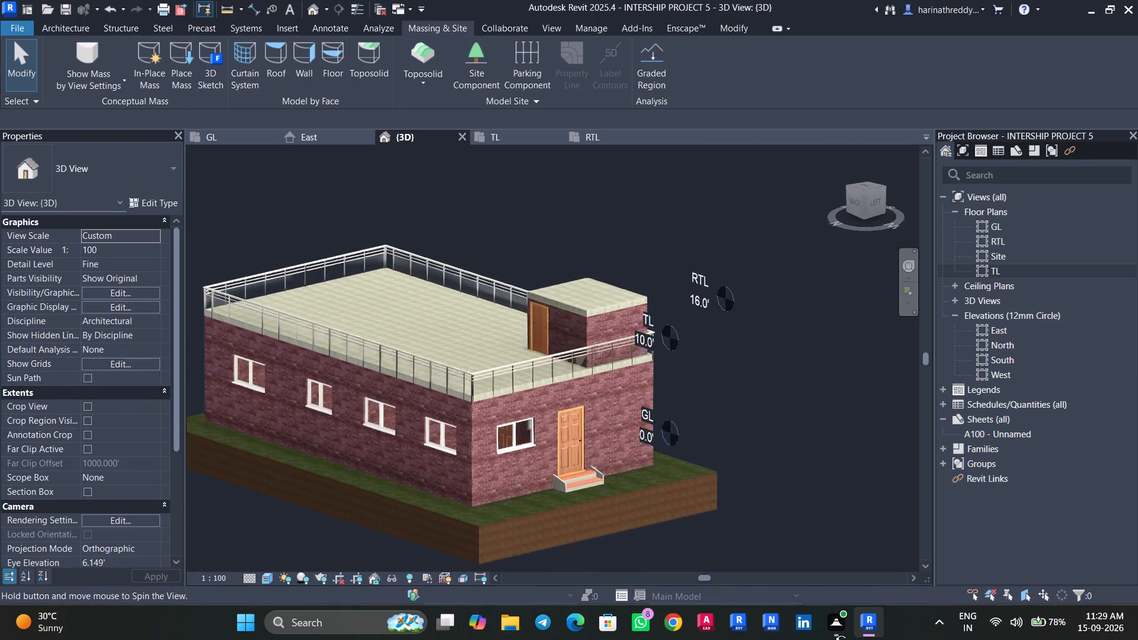
{"action": "middle_click_drag", "start_coordinate": [833, 632], "coordinate": [764, 606], "text": "shift"}
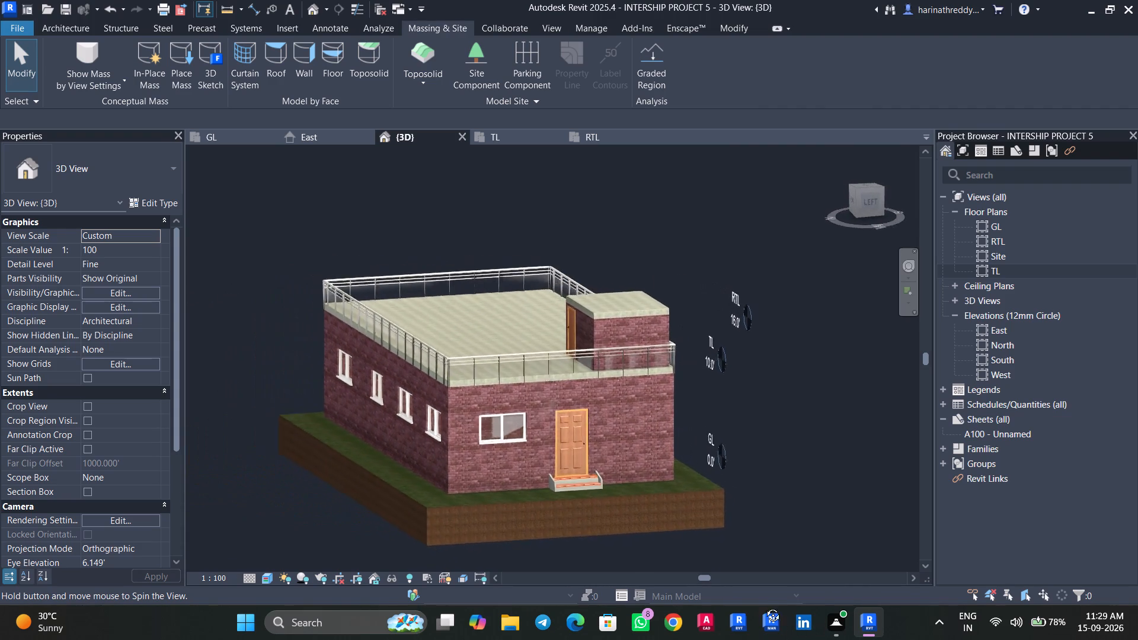
{"action": "middle_click_drag", "start_coordinate": [764, 606], "coordinate": [673, 610], "text": "shift"}
{"action": "left_click", "coordinate": [697, 492]}
{"action": "middle_click_drag", "start_coordinate": [728, 535], "coordinate": [706, 319], "text": "shift"}
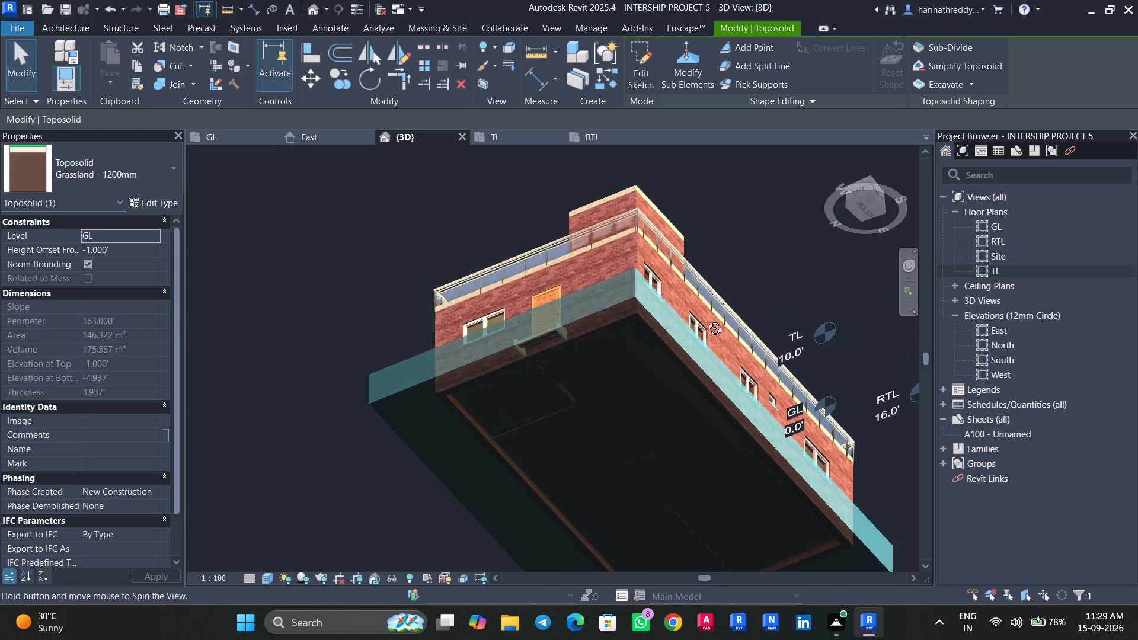
{"action": "middle_click_drag", "start_coordinate": [706, 319], "coordinate": [774, 568], "text": "shift"}
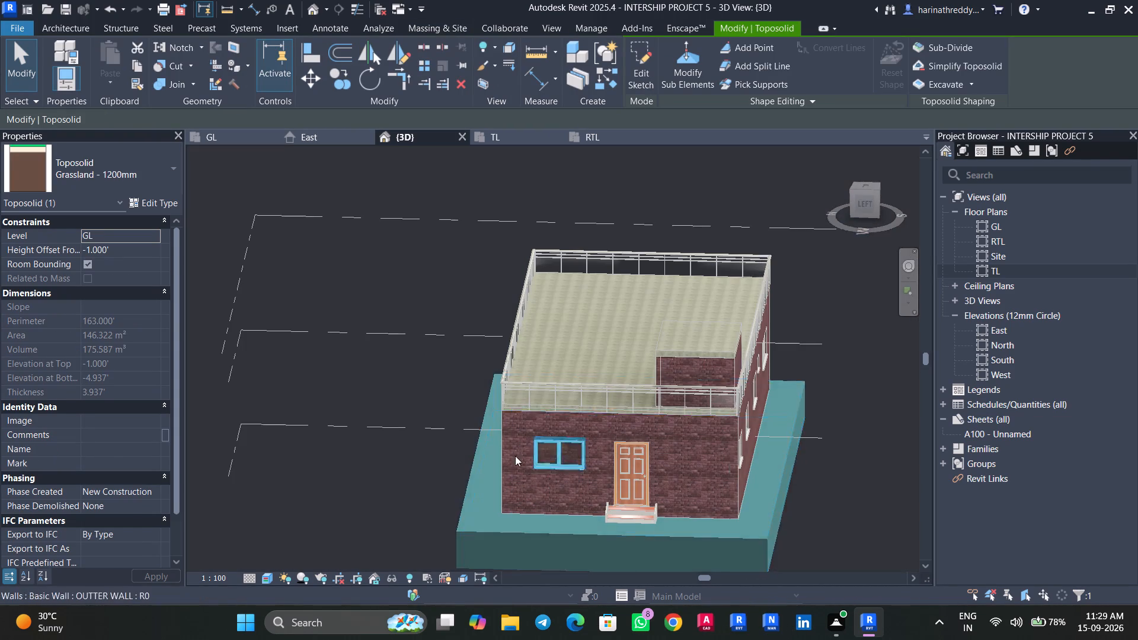
{"action": "left_click", "coordinate": [378, 397]}
{"action": "middle_click_drag", "start_coordinate": [383, 495], "coordinate": [546, 540], "text": "shift"}
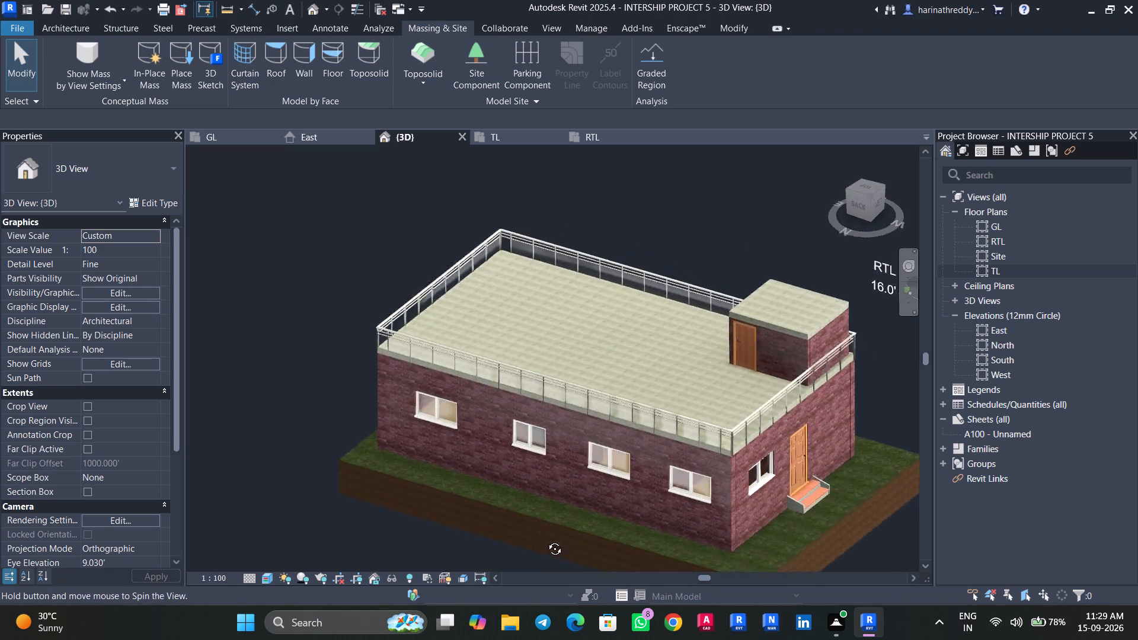
Examine the house on its grass base in 3D from the back, entrance and side, at close and low angles.
{"action": "middle_click_drag", "start_coordinate": [546, 540], "coordinate": [613, 487], "text": "shift"}
{"action": "scroll", "coordinate": [735, 297], "scroll_direction": "up", "scroll_amount": 8}
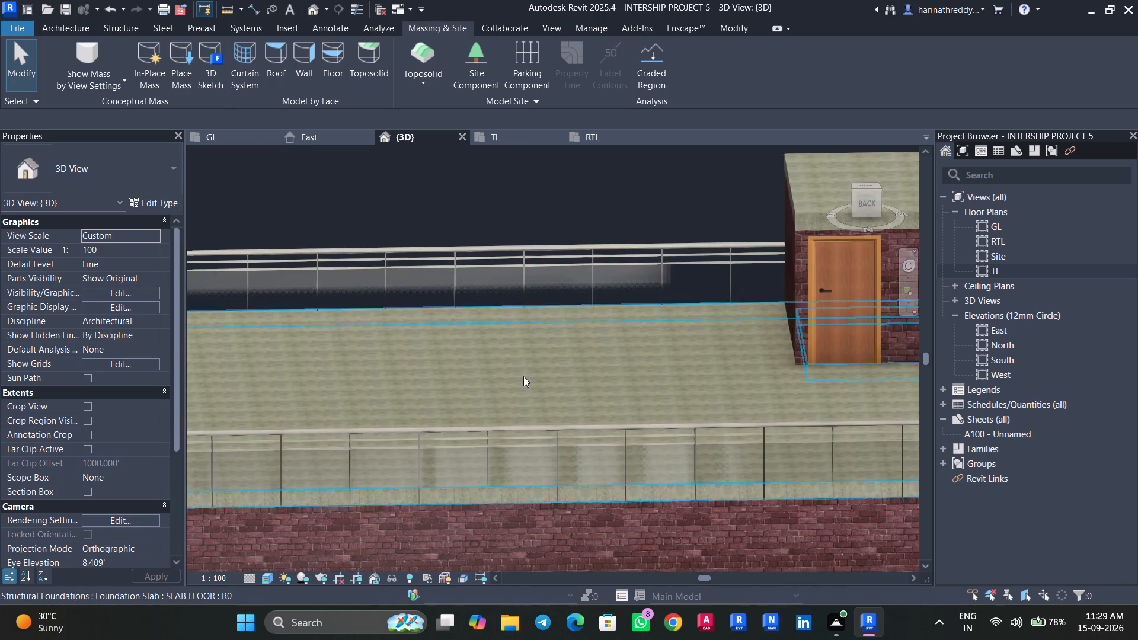
{"action": "scroll", "coordinate": [523, 376], "scroll_direction": "down", "scroll_amount": 9}
{"action": "scroll", "coordinate": [523, 376], "scroll_direction": "up", "scroll_amount": 1}
{"action": "scroll", "coordinate": [523, 376], "scroll_direction": "down", "scroll_amount": 2}
{"action": "middle_click_drag", "start_coordinate": [771, 361], "coordinate": [466, 393], "text": "shift"}
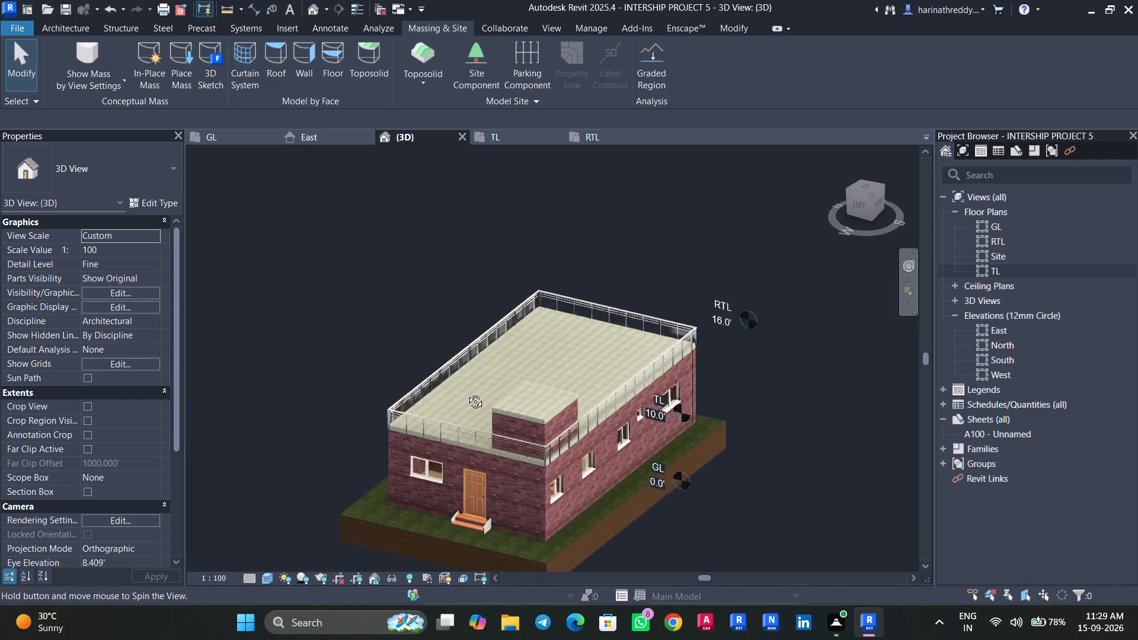
{"action": "middle_click_drag", "start_coordinate": [466, 393], "coordinate": [456, 364], "text": "shift"}
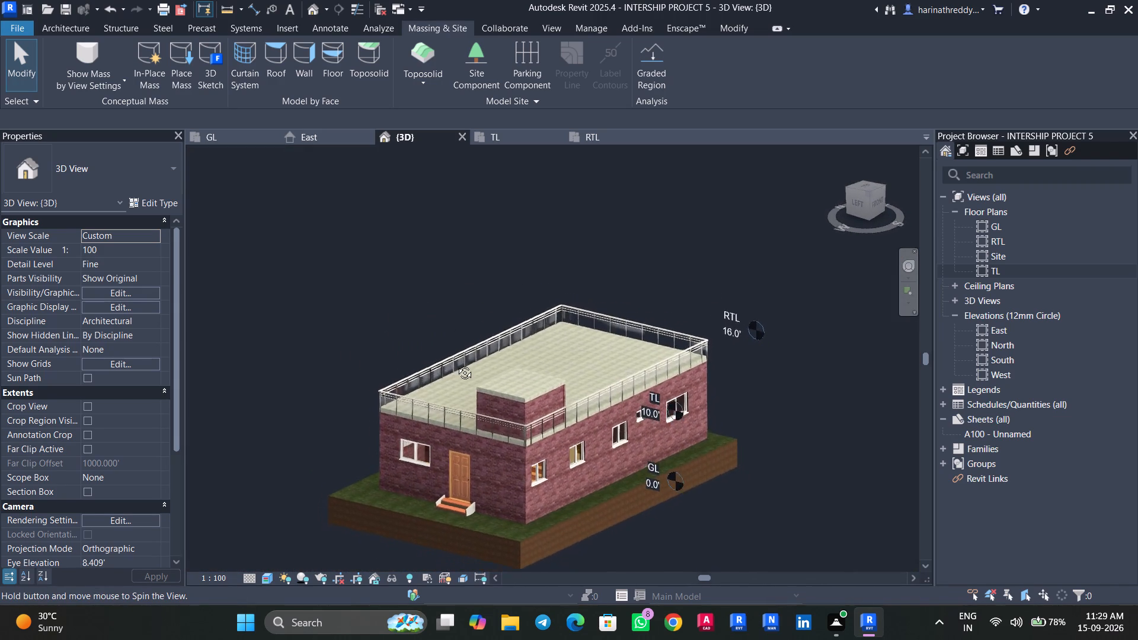
{"action": "middle_click_drag", "start_coordinate": [456, 364], "coordinate": [447, 321], "text": "shift"}
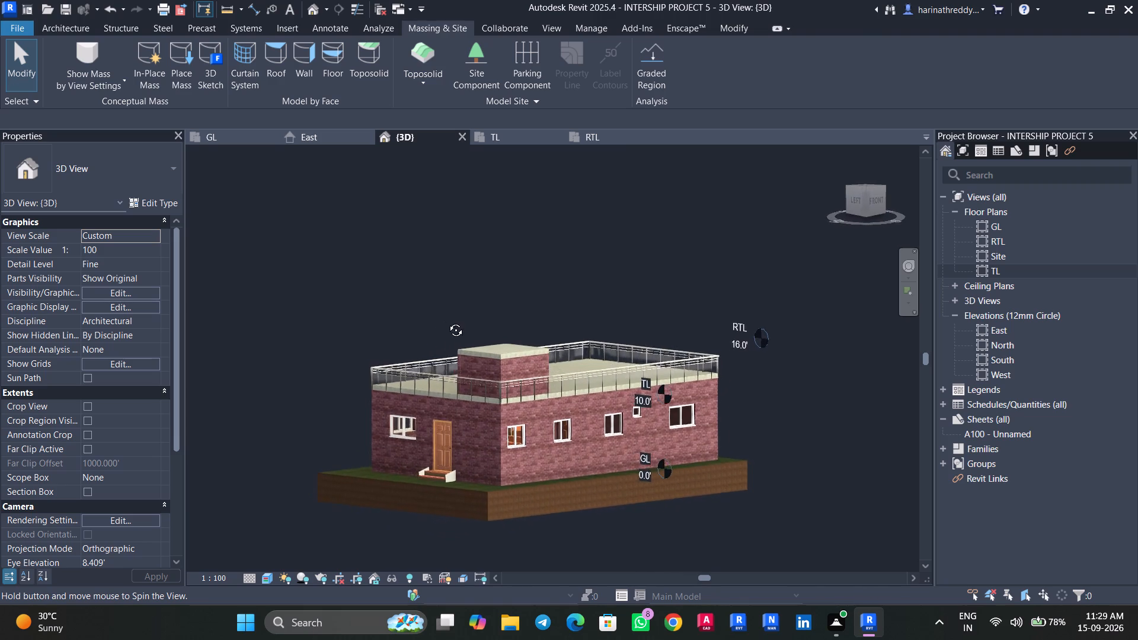
{"action": "middle_click_drag", "start_coordinate": [447, 321], "coordinate": [625, 392], "text": "shift"}
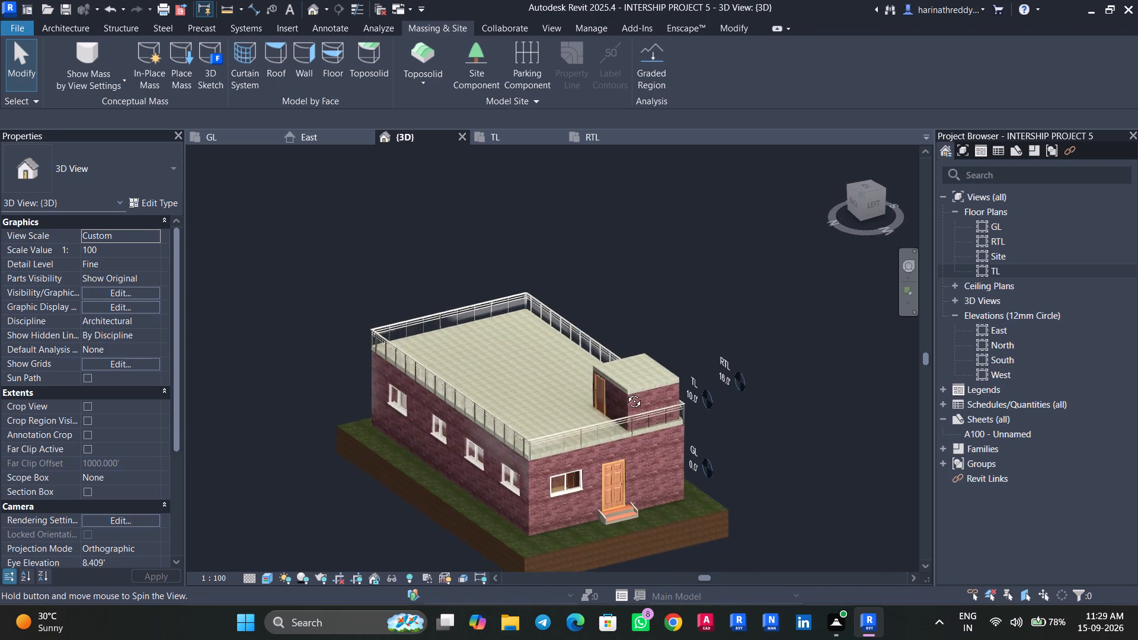
{"action": "middle_click_drag", "start_coordinate": [625, 392], "coordinate": [627, 392], "text": "shift"}
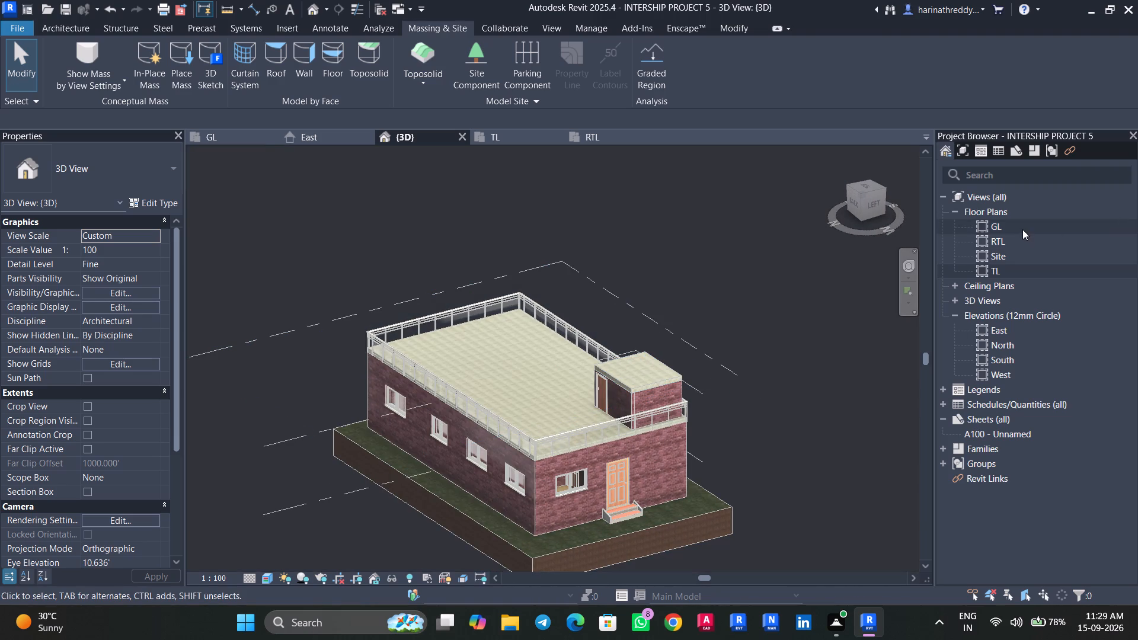
In the GL floor plan, set the draw layer of the house plan PDF image to Foreground.
{"action": "double_click", "coordinate": [1022, 229]}
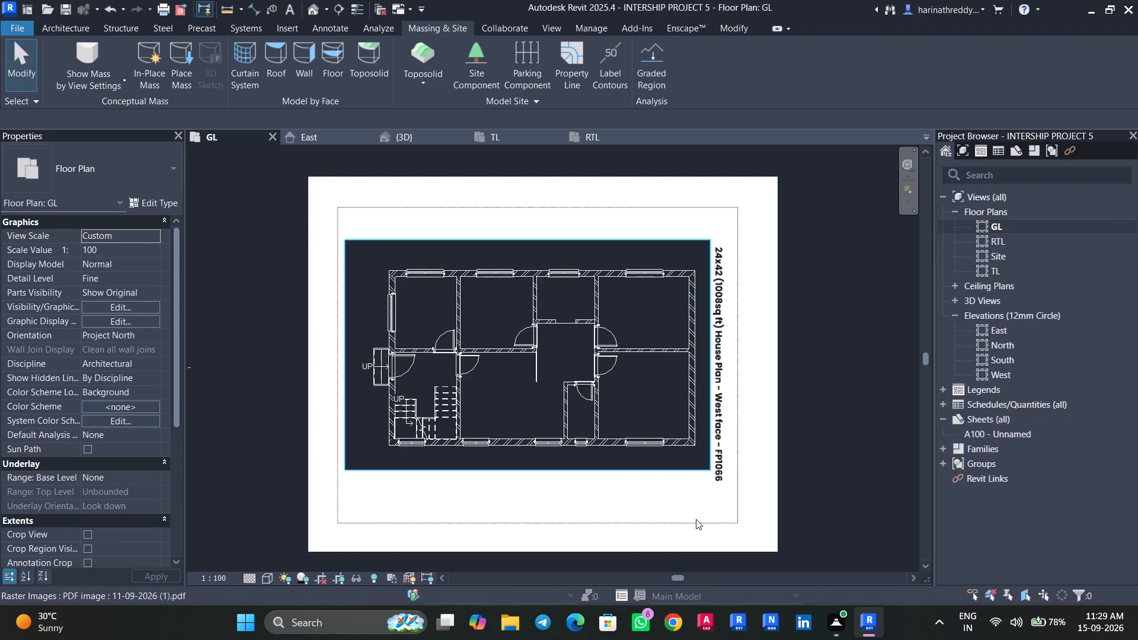
{"action": "left_click", "coordinate": [693, 556]}
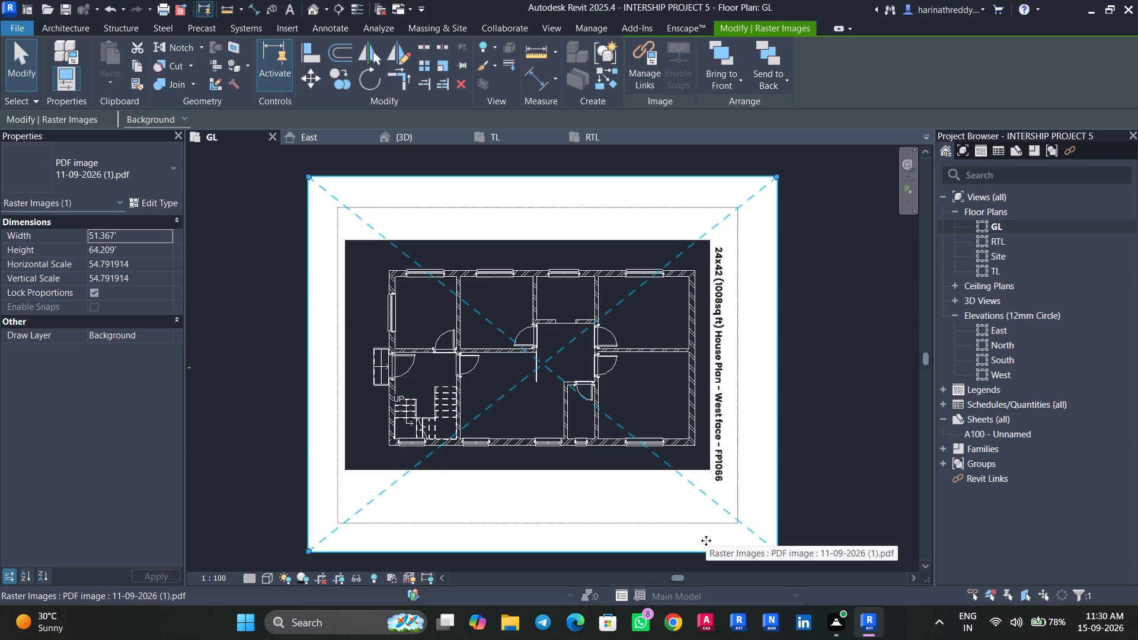
{"action": "key", "text": "Escape"}
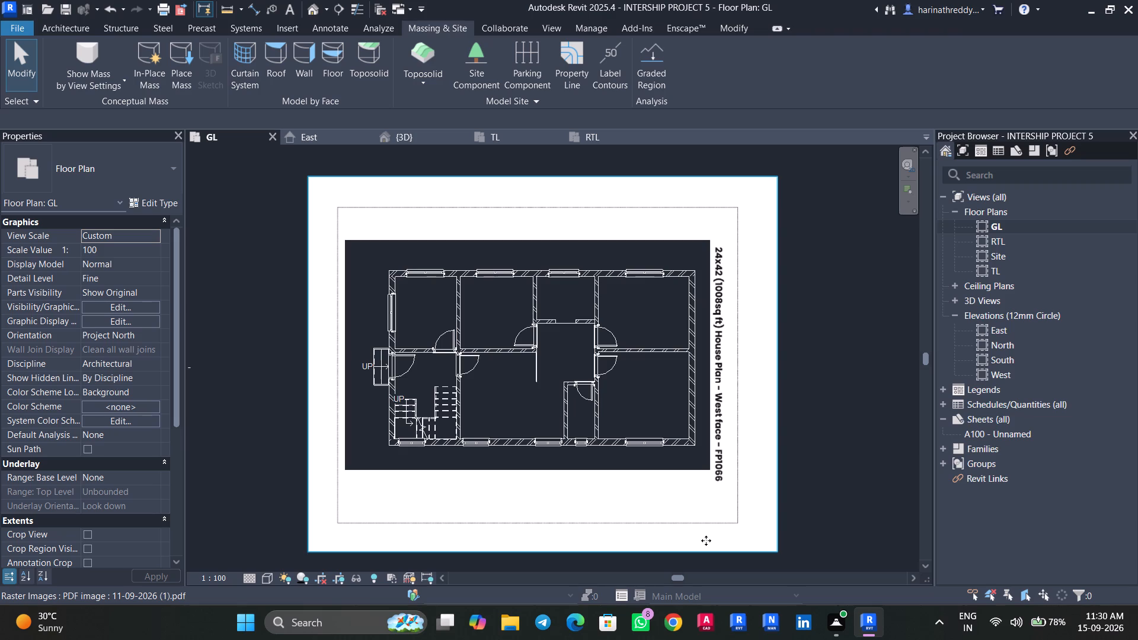
{"action": "left_click", "coordinate": [650, 525]}
{"action": "left_click", "coordinate": [167, 335]}
{"action": "left_click", "coordinate": [145, 358]}
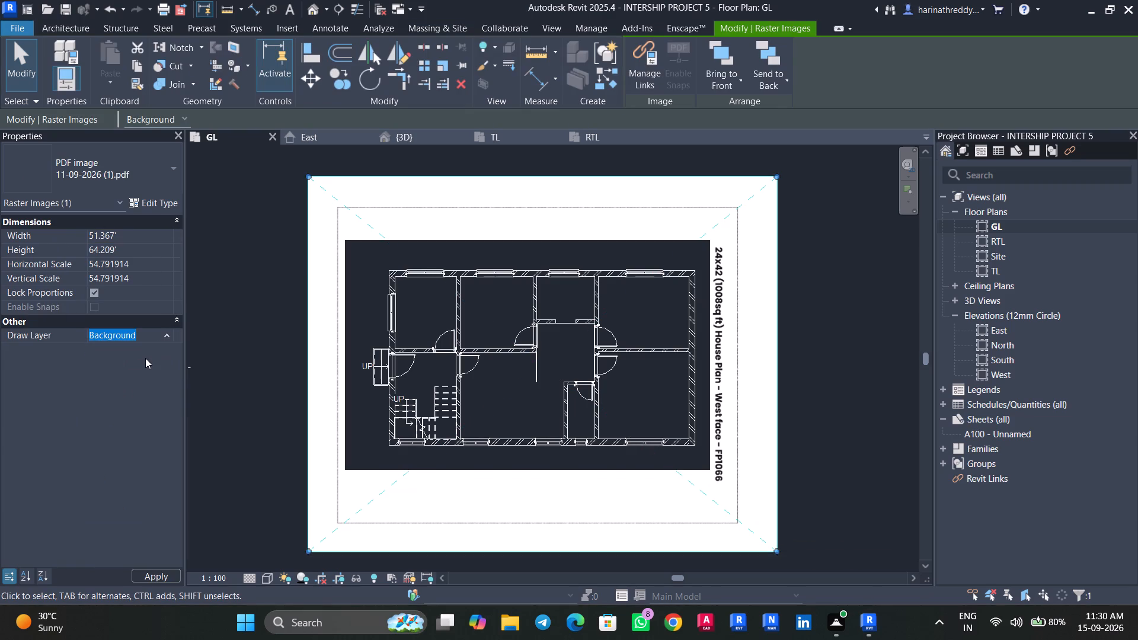
{"action": "scroll", "coordinate": [454, 444], "scroll_direction": "up", "scroll_amount": 4}
{"action": "middle_click_drag", "start_coordinate": [438, 502], "coordinate": [434, 511]}
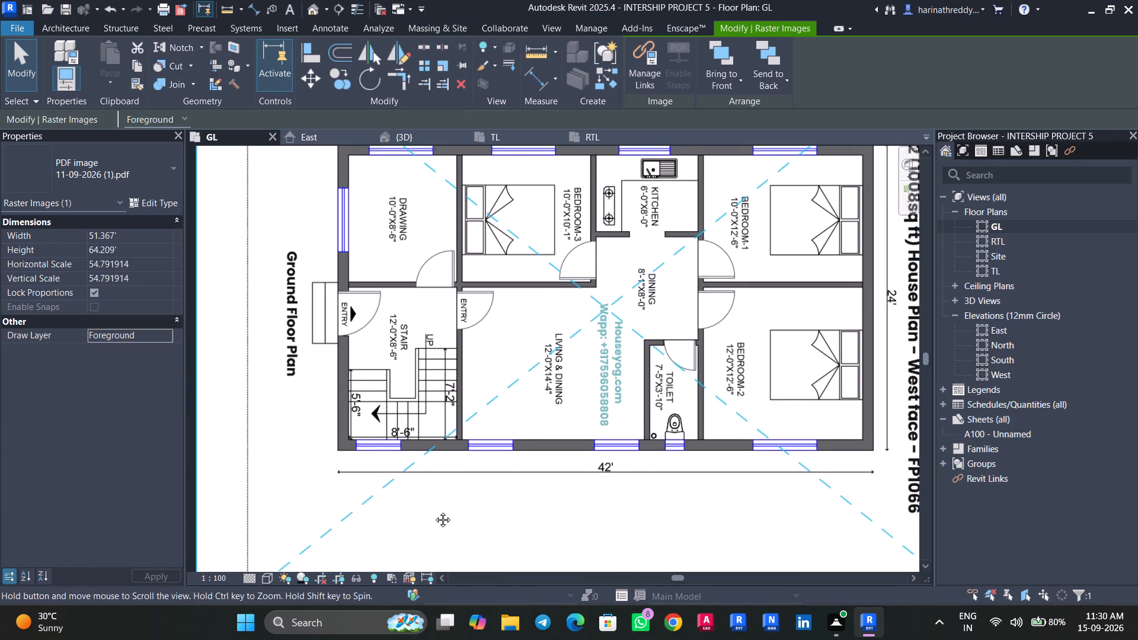
{"action": "middle_click_drag", "start_coordinate": [434, 511], "coordinate": [374, 582]}
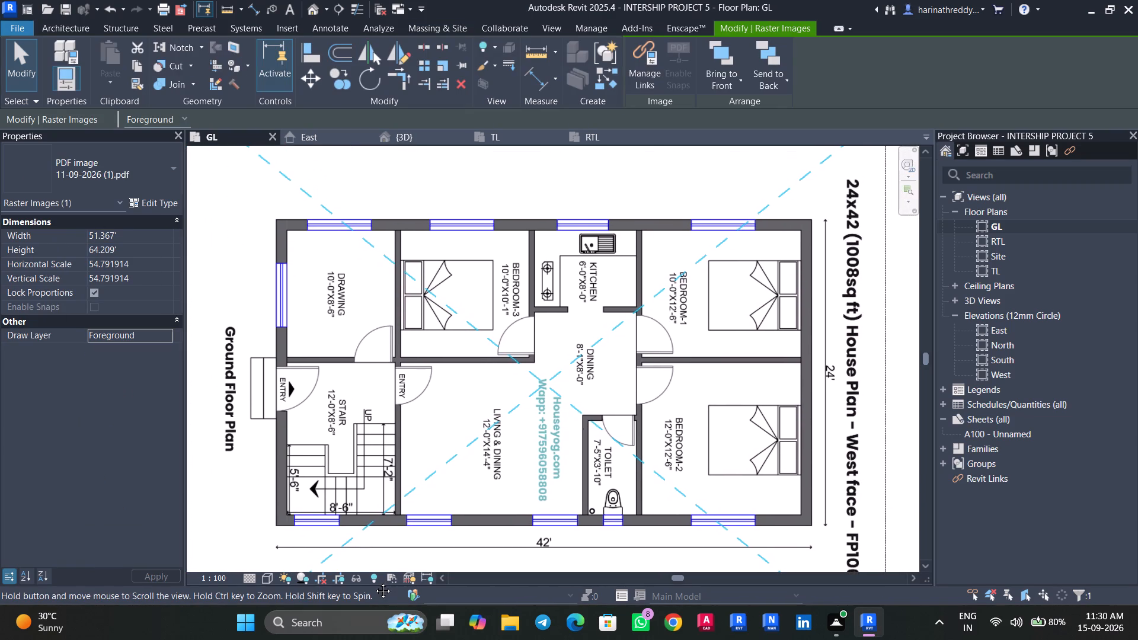
{"action": "middle_click_drag", "start_coordinate": [374, 582], "coordinate": [372, 582]}
{"action": "scroll", "coordinate": [373, 582], "scroll_direction": "up", "scroll_amount": 1}
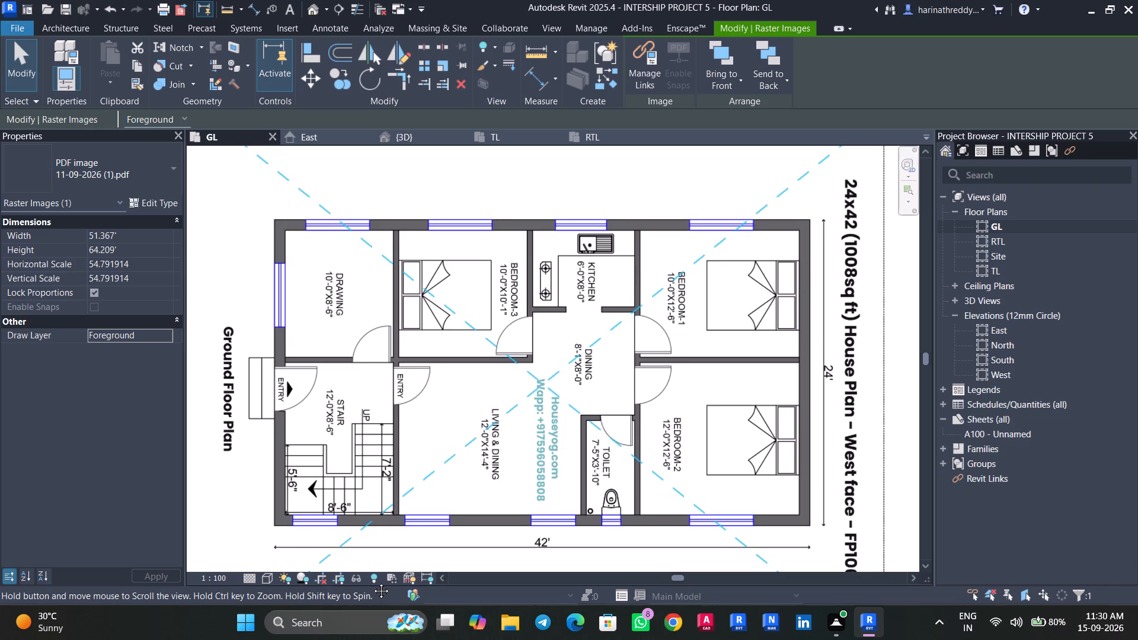
{"action": "middle_click_drag", "start_coordinate": [372, 582], "coordinate": [370, 582]}
{"action": "scroll", "coordinate": [370, 582], "scroll_direction": "down", "scroll_amount": 1}
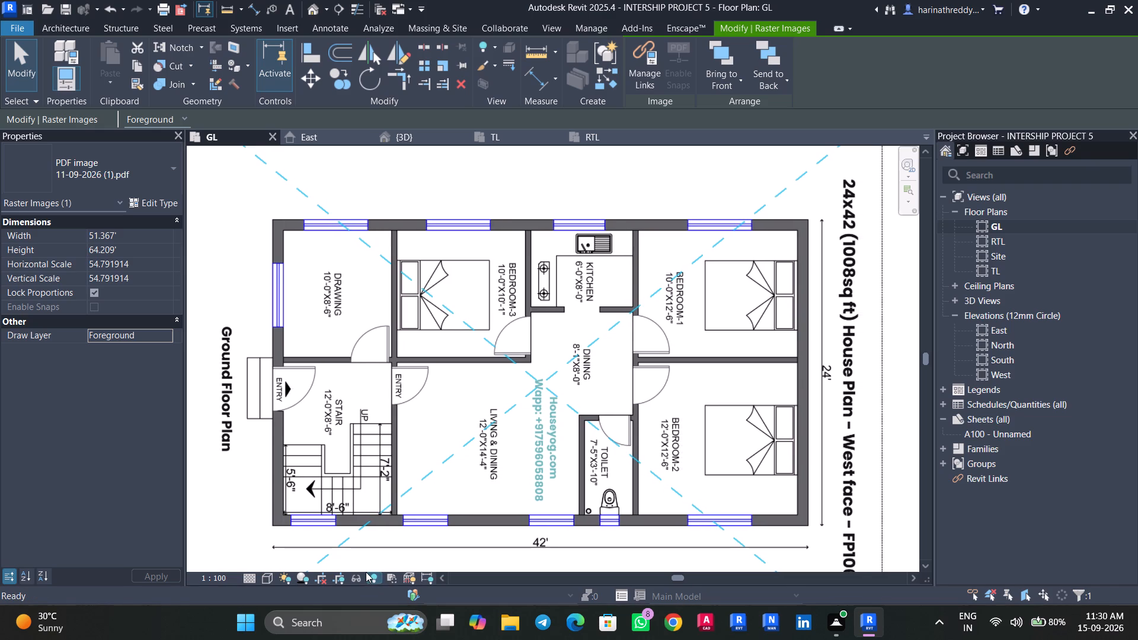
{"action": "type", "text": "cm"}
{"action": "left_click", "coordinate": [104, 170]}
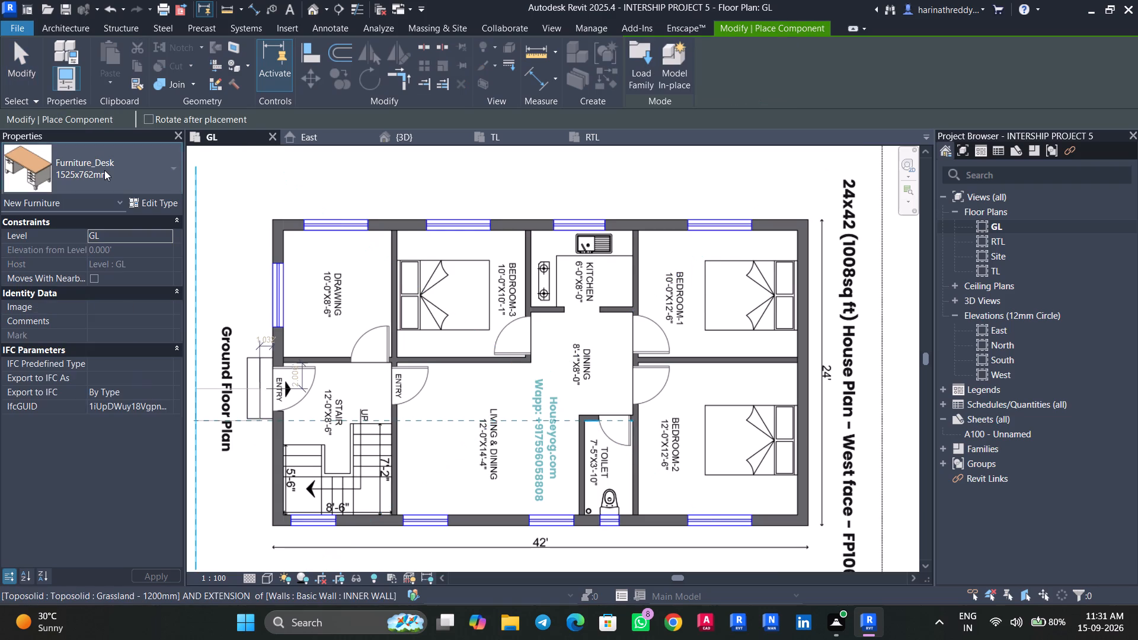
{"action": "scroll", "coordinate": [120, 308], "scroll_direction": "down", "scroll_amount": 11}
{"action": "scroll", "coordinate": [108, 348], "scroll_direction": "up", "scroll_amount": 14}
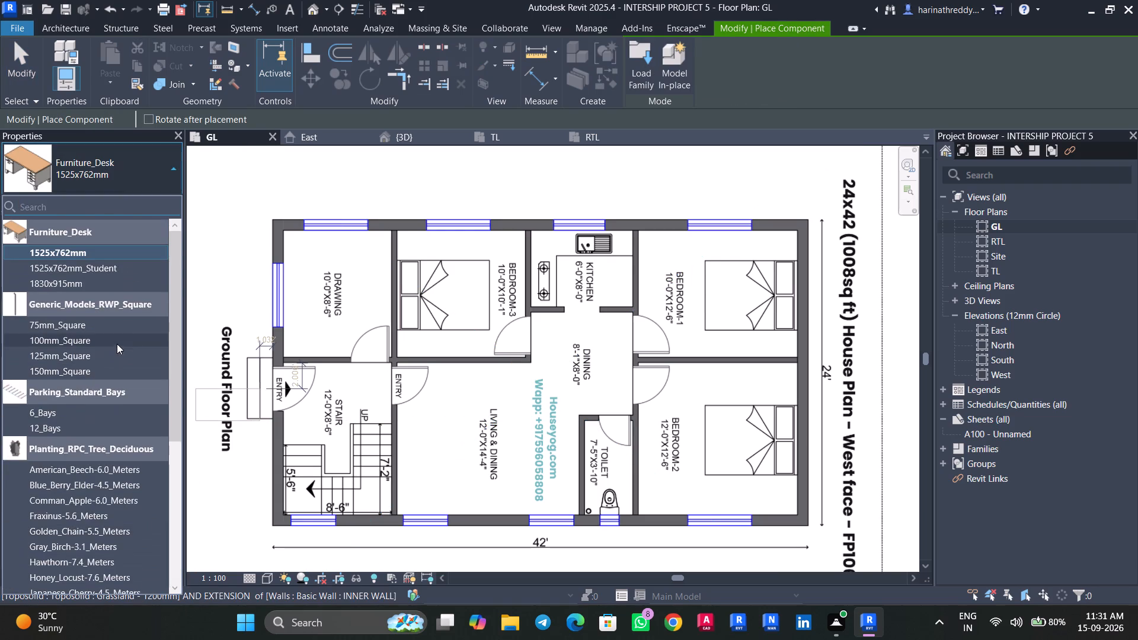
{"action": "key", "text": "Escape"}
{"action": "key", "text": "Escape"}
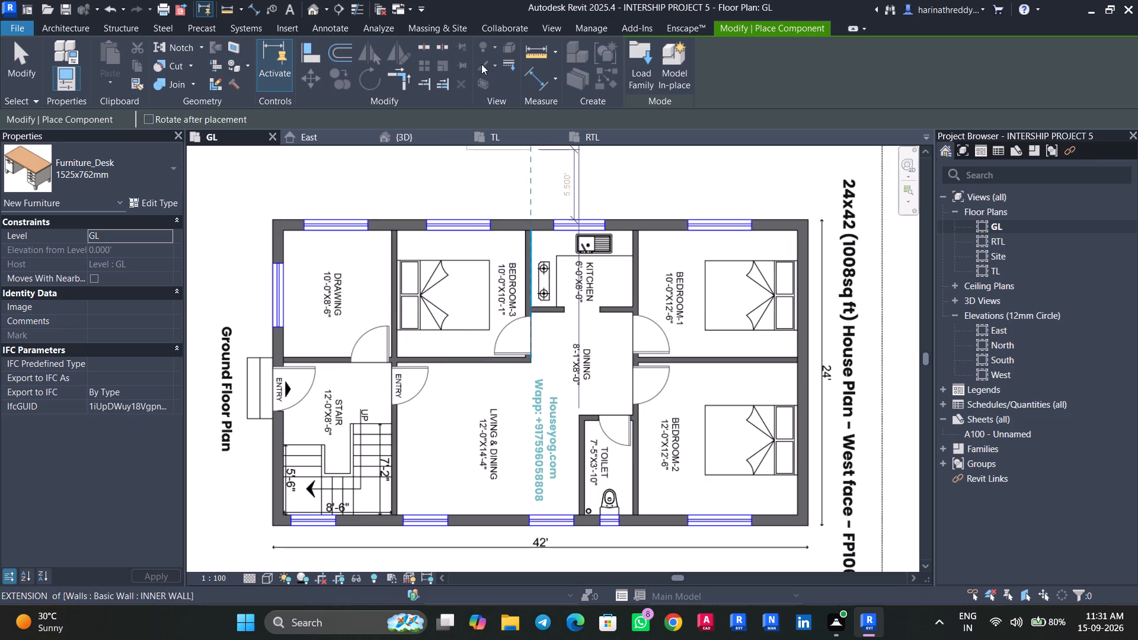
Load the Furniture_Bed_1 family from the Furniture category of the Autodesk family library.
{"action": "left_click", "coordinate": [290, 27]}
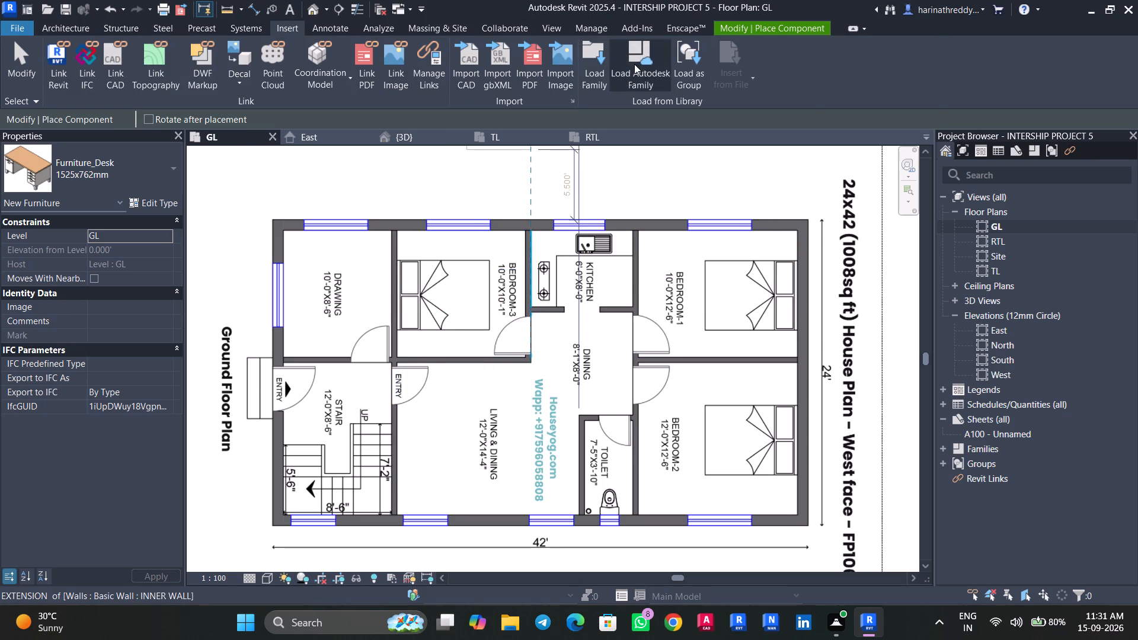
{"action": "left_click", "coordinate": [634, 64]}
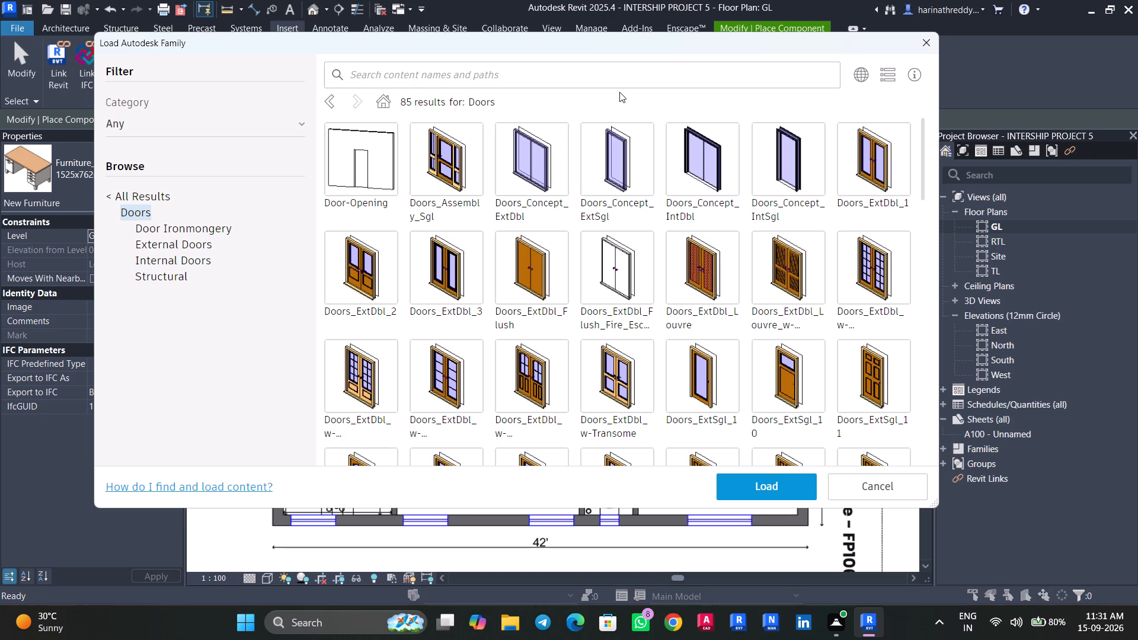
{"action": "left_click", "coordinate": [143, 202]}
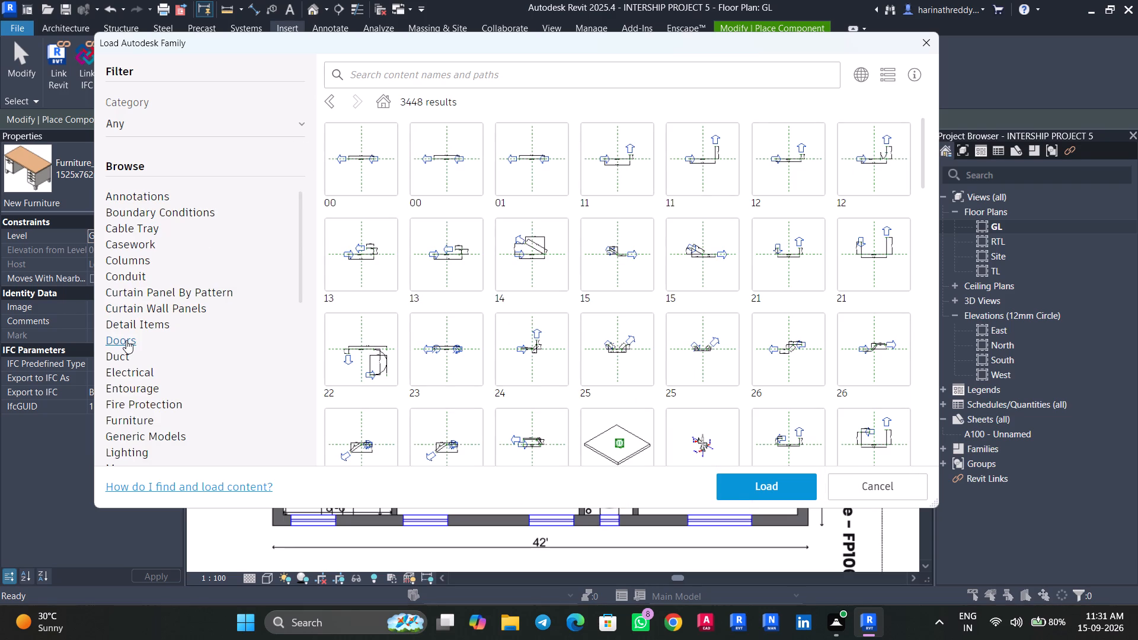
{"action": "left_click", "coordinate": [127, 417]}
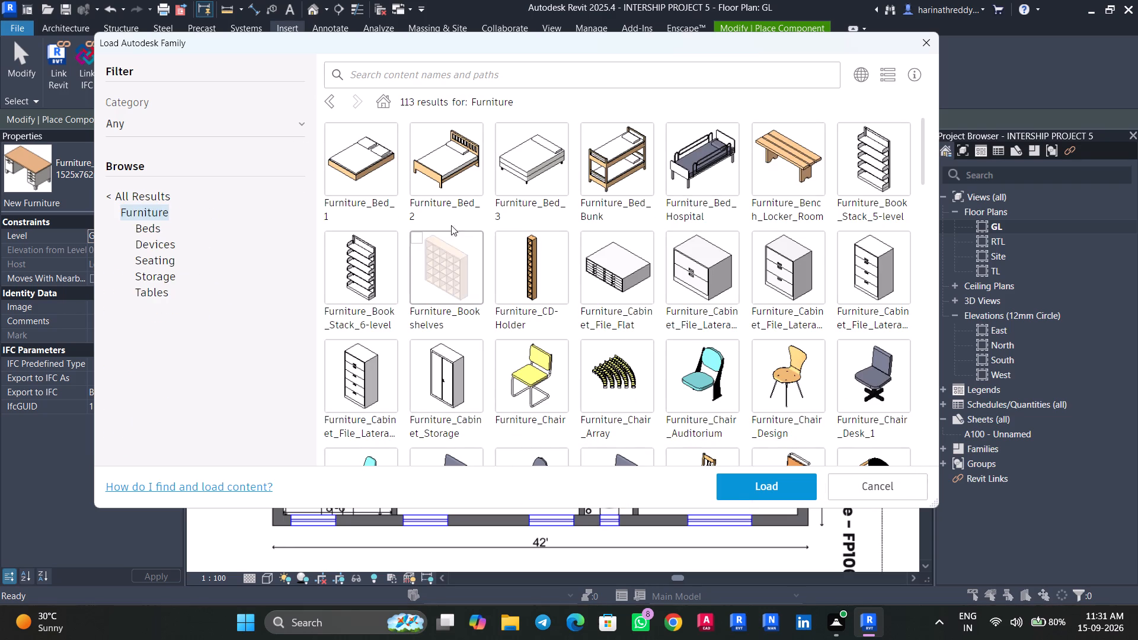
{"action": "scroll", "coordinate": [411, 145], "scroll_direction": "down", "scroll_amount": 7}
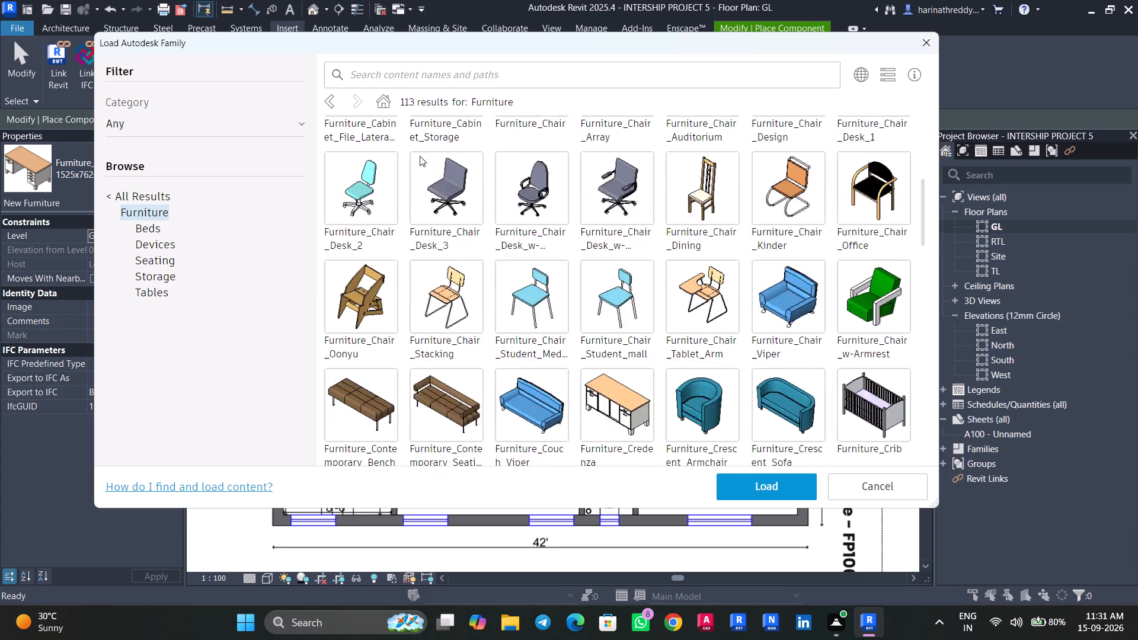
{"action": "scroll", "coordinate": [426, 171], "scroll_direction": "down", "scroll_amount": 5}
{"action": "scroll", "coordinate": [428, 174], "scroll_direction": "up", "scroll_amount": 2}
{"action": "scroll", "coordinate": [428, 174], "scroll_direction": "down", "scroll_amount": 1}
{"action": "scroll", "coordinate": [429, 174], "scroll_direction": "up", "scroll_amount": 10}
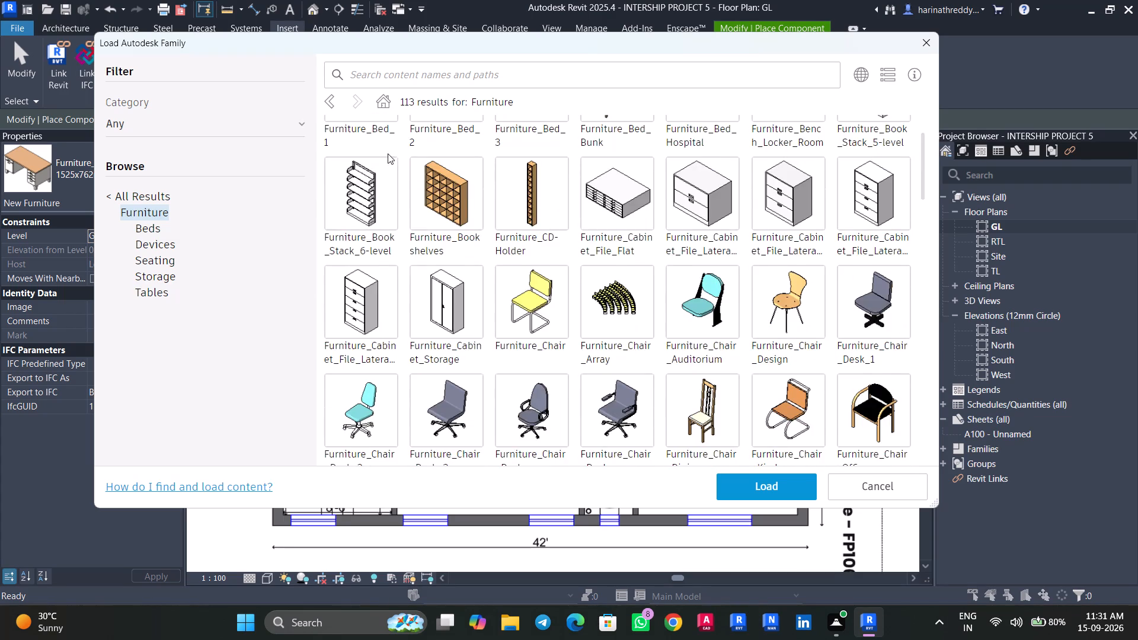
{"action": "scroll", "coordinate": [411, 199], "scroll_direction": "up", "scroll_amount": 3}
{"action": "left_click", "coordinate": [363, 159]}
{"action": "left_click", "coordinate": [762, 485]}
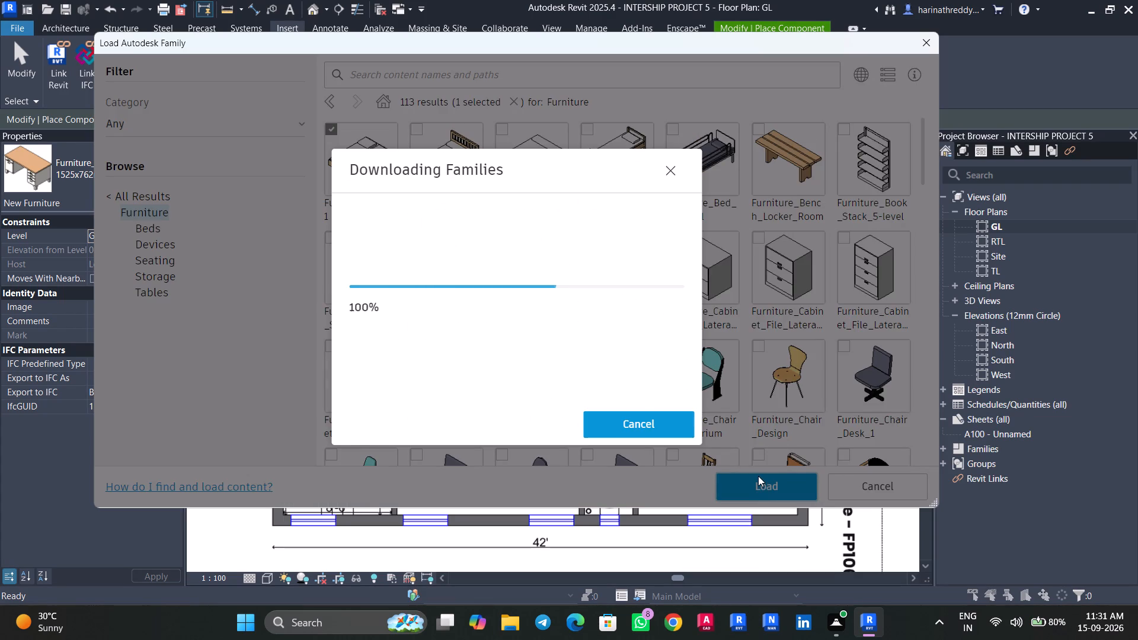
Place a 1346x1880x355mm-Double bed in Bedroom-2 and another in Bedroom-1, headboards against the outer wall as on the PDF plan.
{"action": "key", "text": "space"}
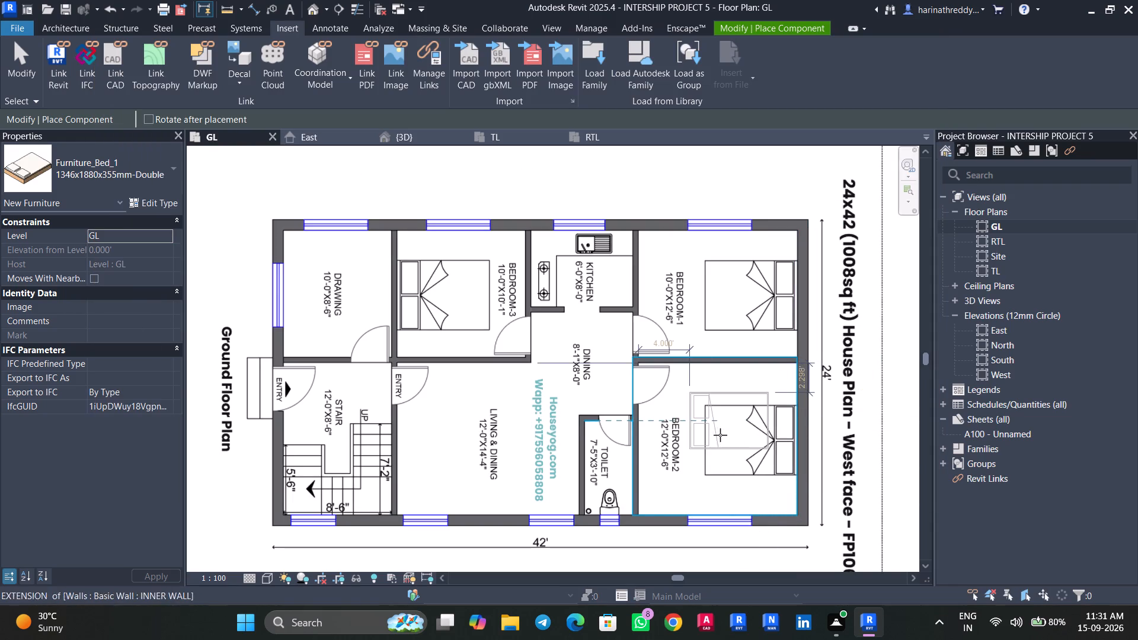
{"action": "key", "text": "space"}
{"action": "key", "text": "space"}
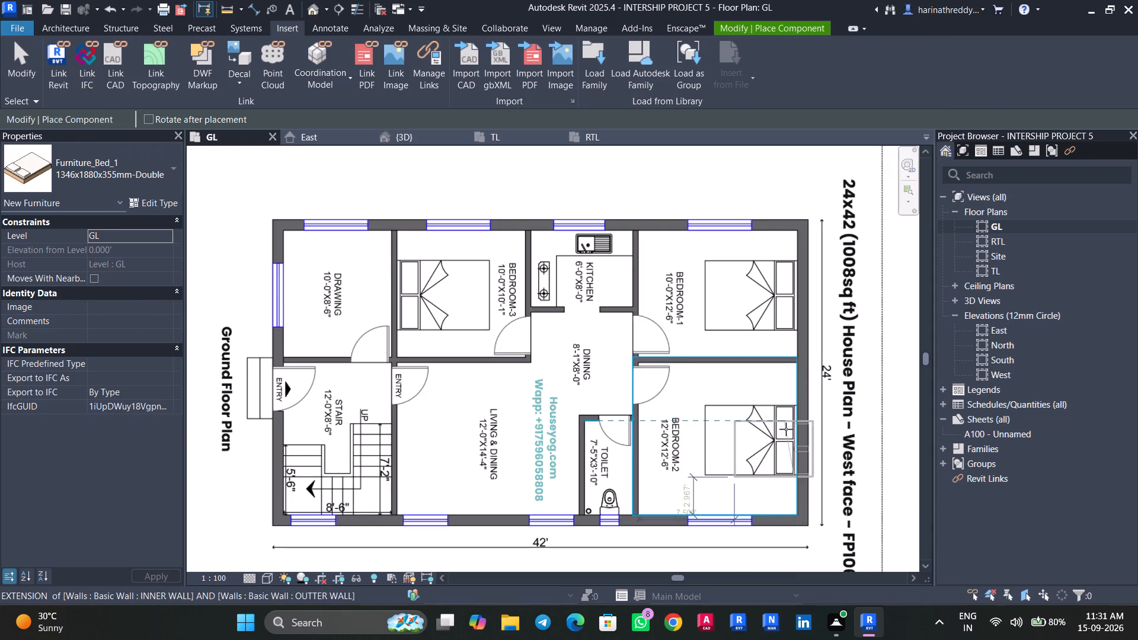
{"action": "scroll", "coordinate": [763, 420], "scroll_direction": "up", "scroll_amount": 4}
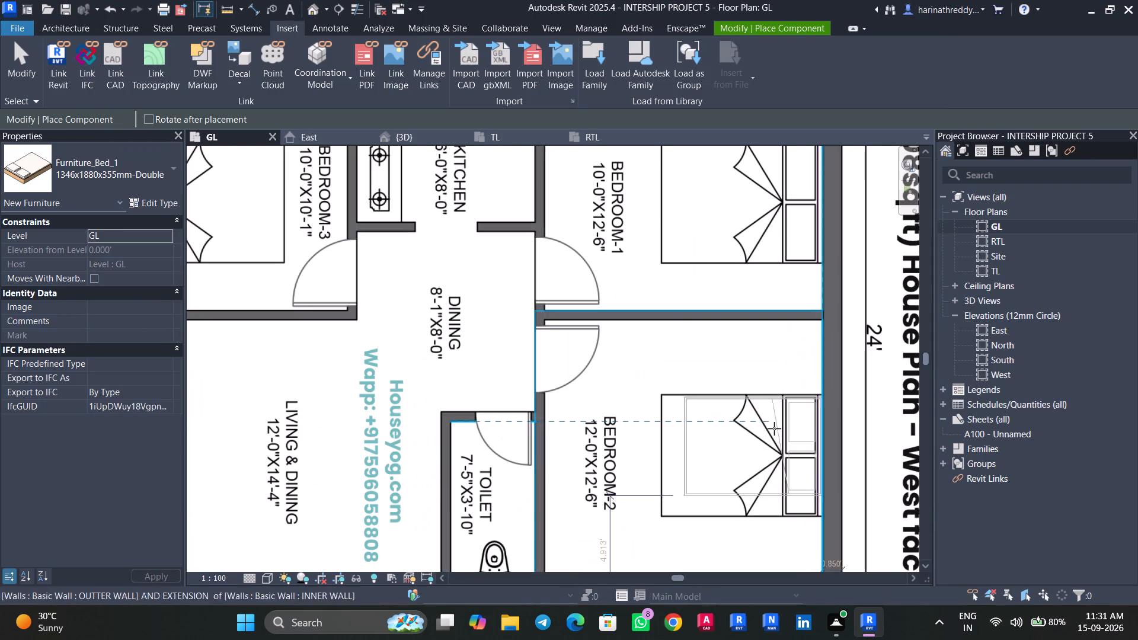
{"action": "left_click", "coordinate": [772, 428]}
{"action": "middle_click_drag", "start_coordinate": [725, 234], "coordinate": [727, 414]}
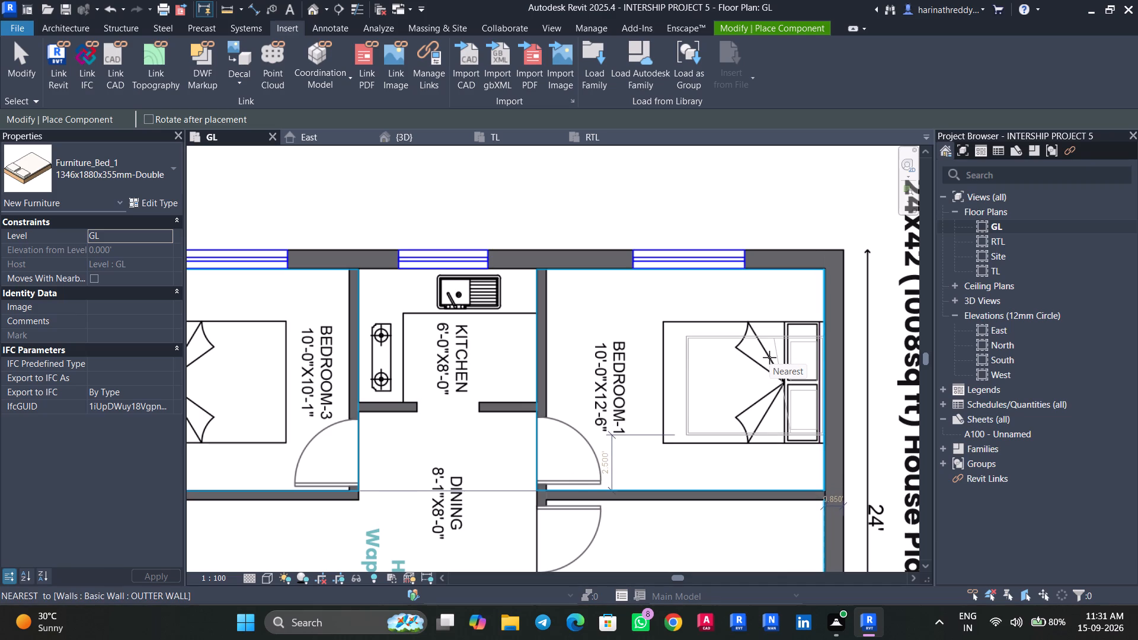
{"action": "left_click", "coordinate": [769, 357]}
Place a double bed in Bedroom-3, rotated so its headboard meets the wall shared with the drawing room, and end placement.
{"action": "middle_click_drag", "start_coordinate": [544, 368], "coordinate": [892, 377]}
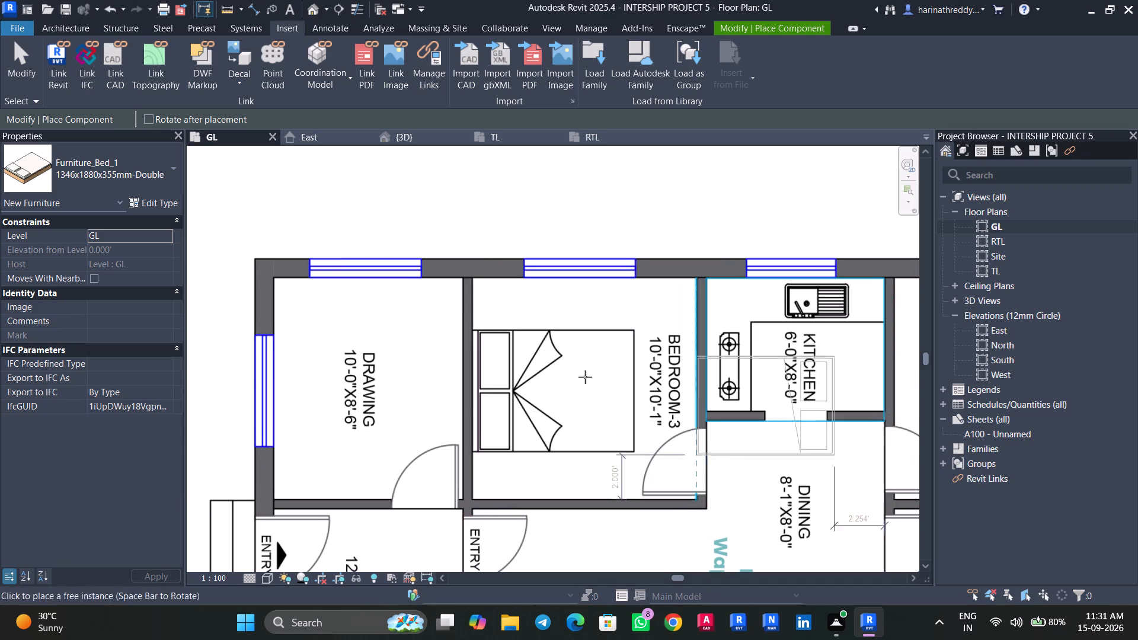
{"action": "key", "text": "space"}
{"action": "key", "text": "space"}
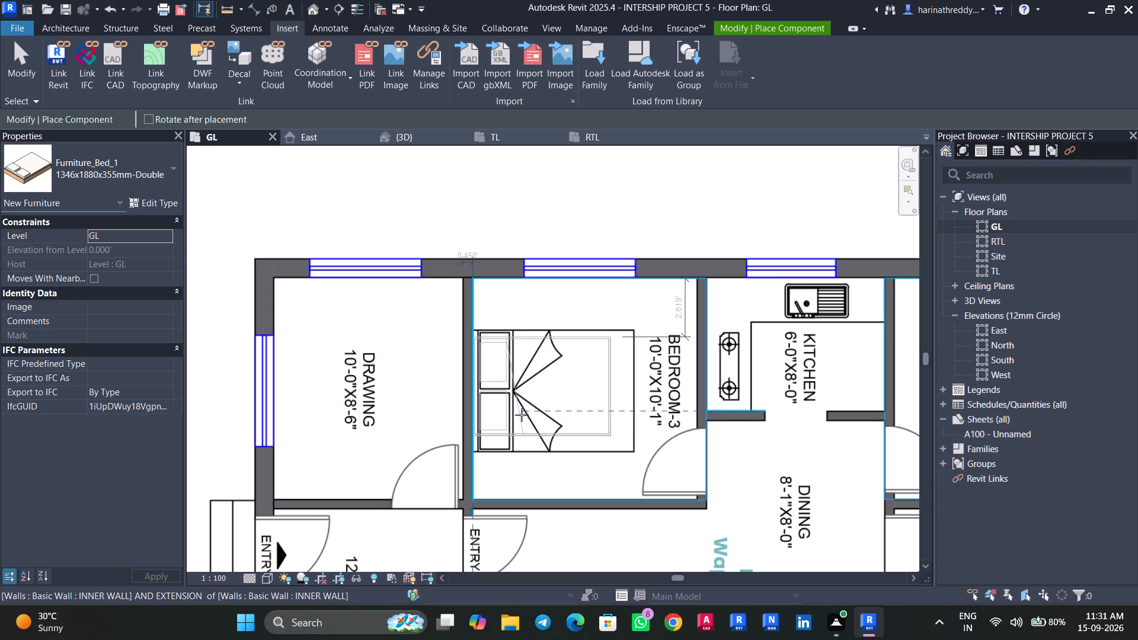
{"action": "left_click", "coordinate": [522, 415]}
{"action": "middle_click_drag", "start_coordinate": [574, 475], "coordinate": [509, 335]}
{"action": "scroll", "coordinate": [575, 475], "scroll_direction": "up", "scroll_amount": 1}
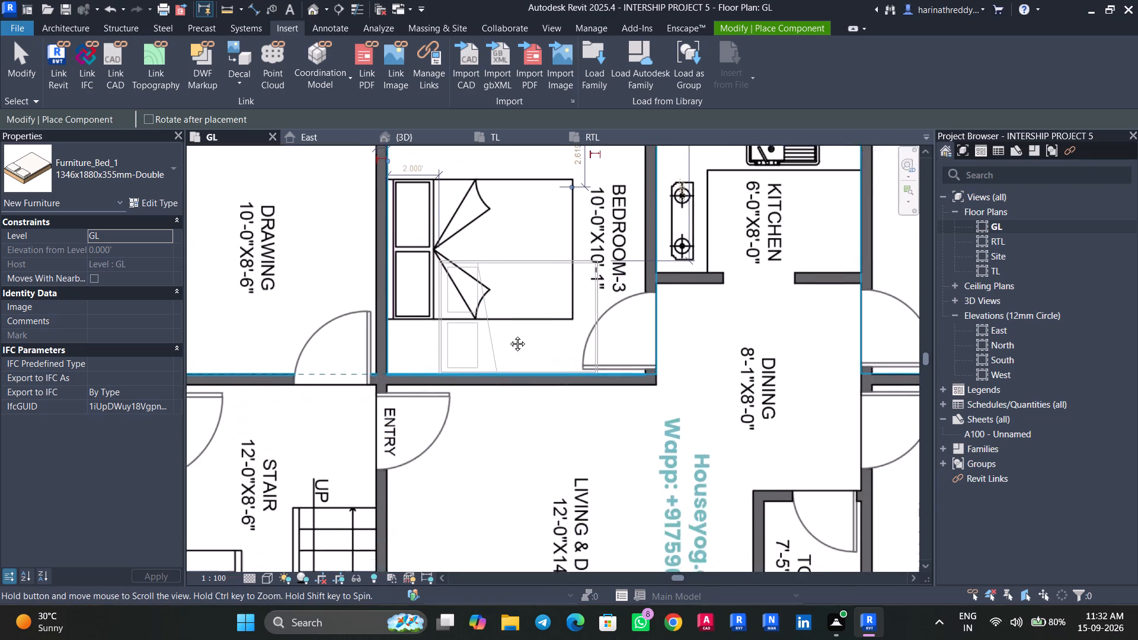
{"action": "middle_click_drag", "start_coordinate": [509, 335], "coordinate": [559, 274]}
{"action": "scroll", "coordinate": [593, 415], "scroll_direction": "down", "scroll_amount": 4}
{"action": "key", "text": "Escape"}
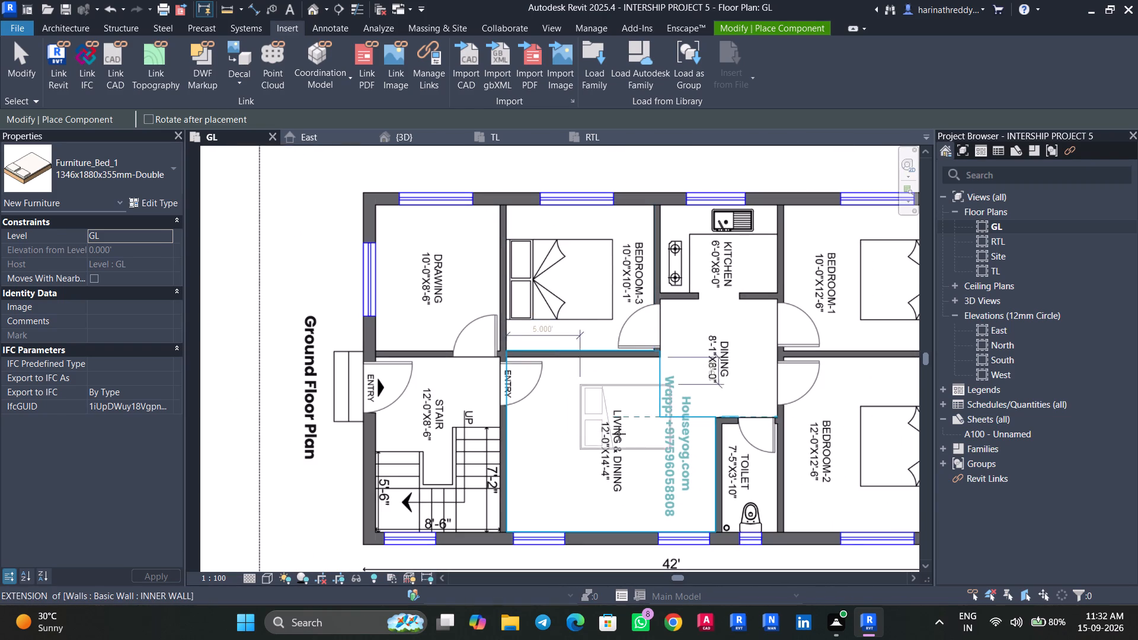
{"action": "key", "text": "Escape"}
Load the Plumbing_Fixtures_WC_Wall_Mounted family from the Plumbing category of the Autodesk family library.
{"action": "left_click", "coordinate": [631, 73]}
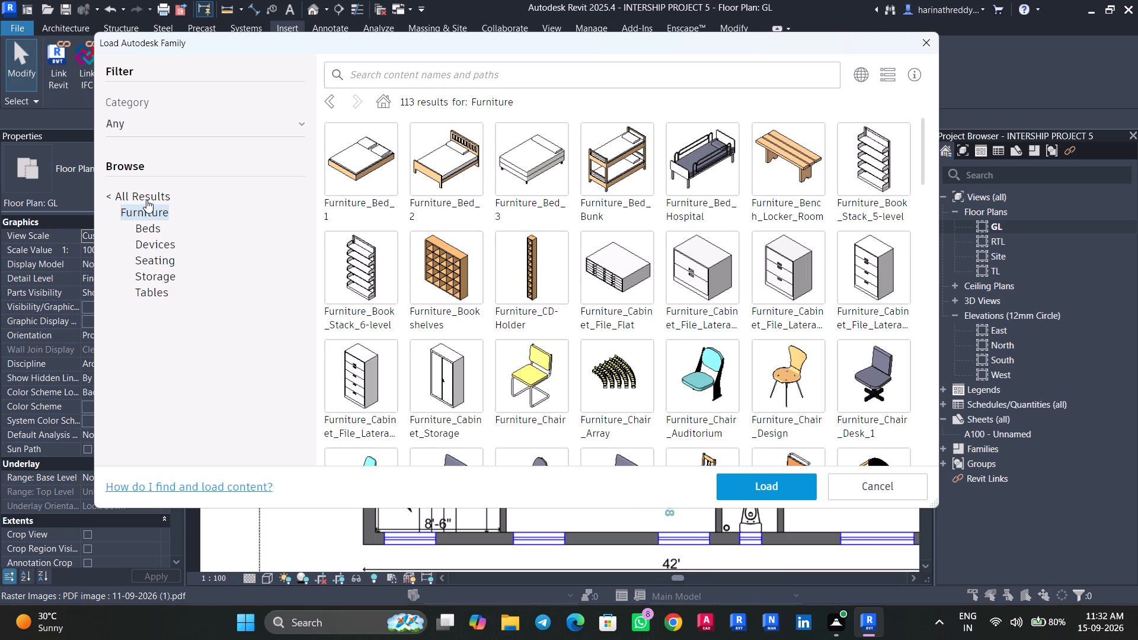
{"action": "left_click", "coordinate": [146, 200]}
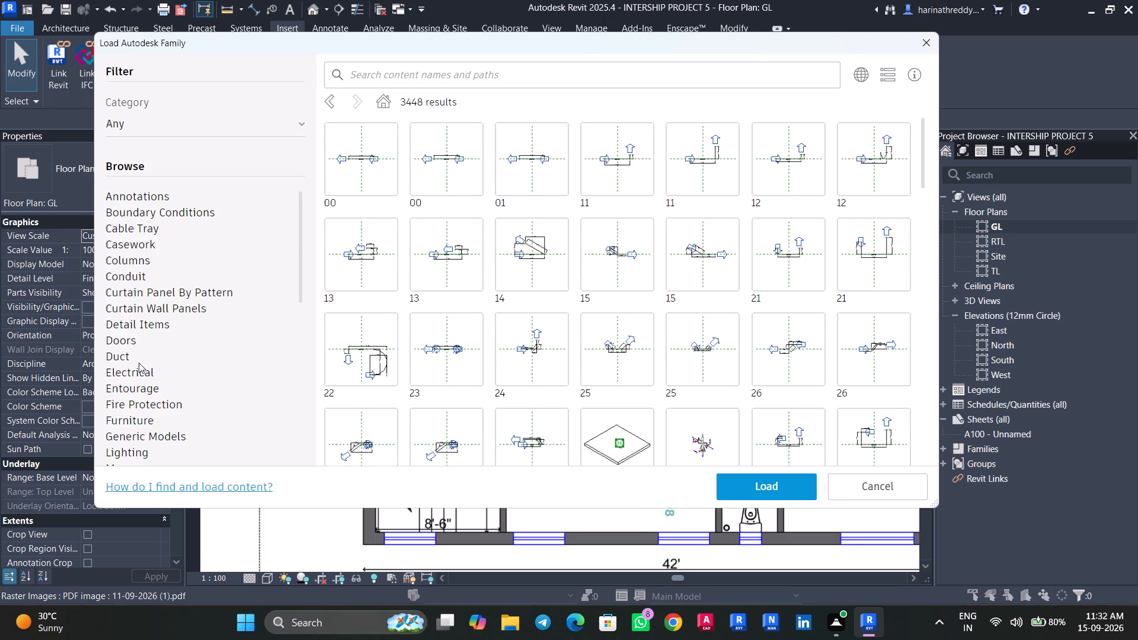
{"action": "scroll", "coordinate": [143, 364], "scroll_direction": "down", "scroll_amount": 1}
{"action": "scroll", "coordinate": [140, 415], "scroll_direction": "down", "scroll_amount": 2}
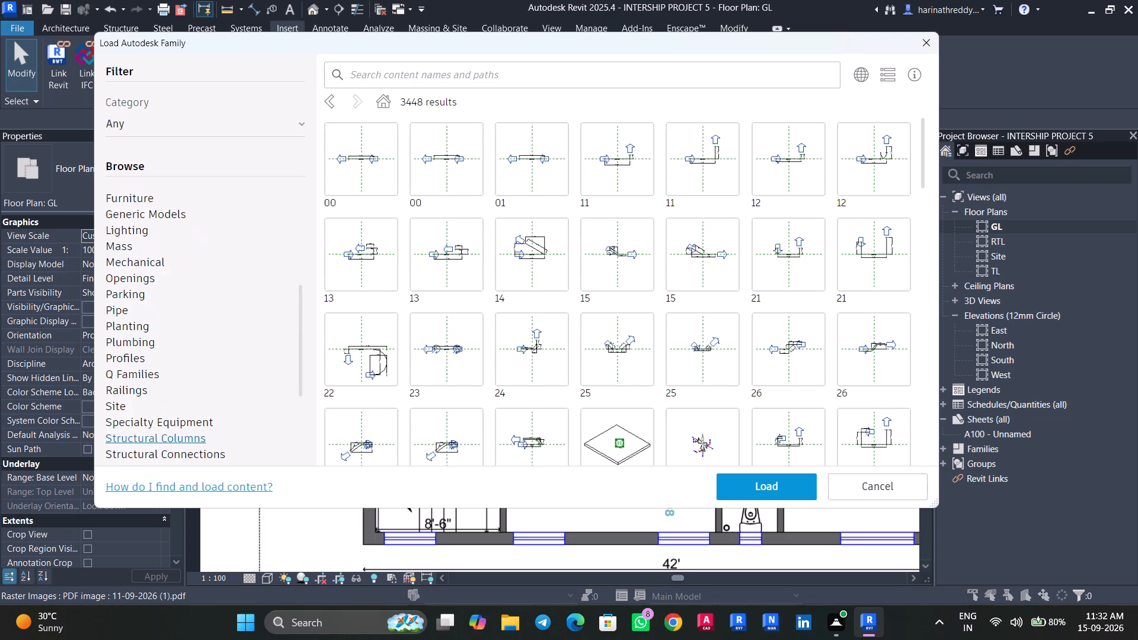
{"action": "left_click", "coordinate": [138, 344]}
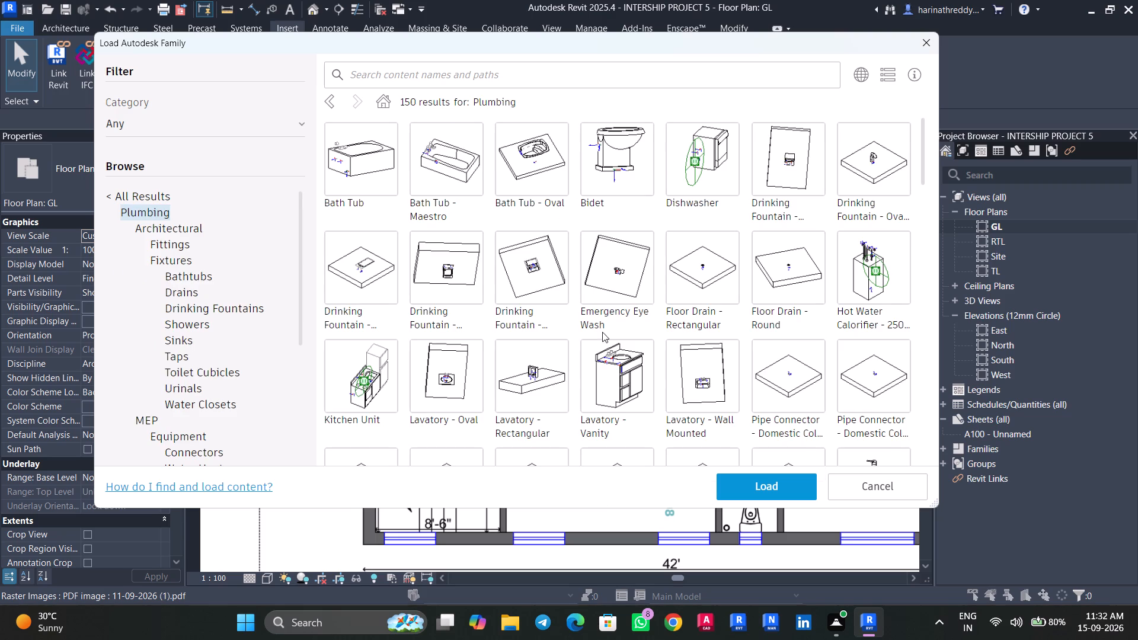
{"action": "scroll", "coordinate": [543, 361], "scroll_direction": "down", "scroll_amount": 5}
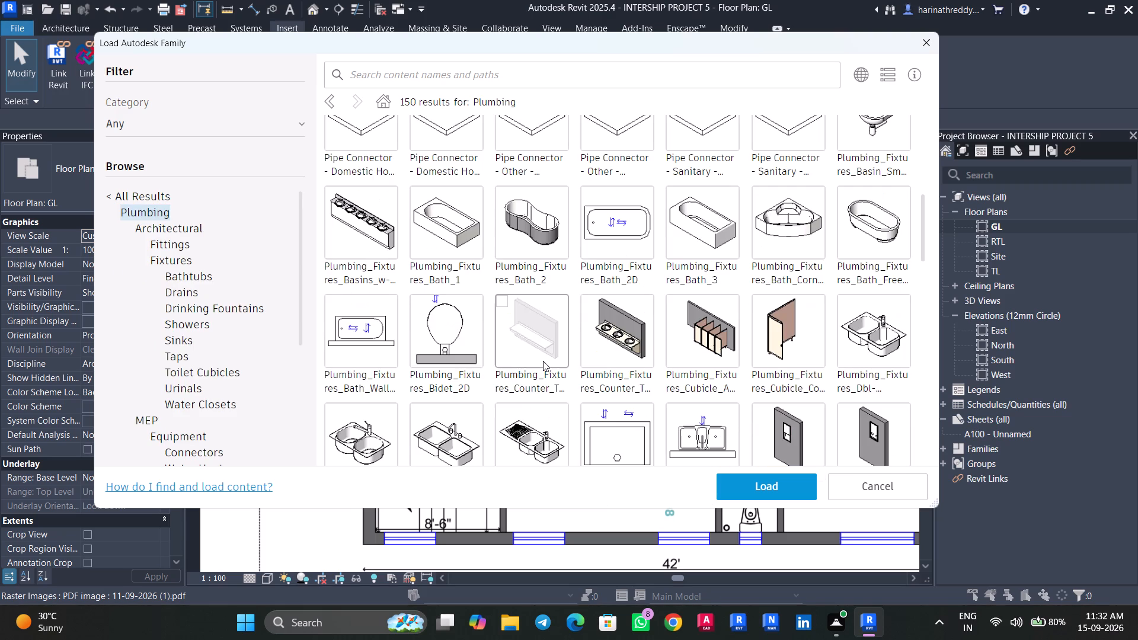
{"action": "scroll", "coordinate": [543, 361], "scroll_direction": "up", "scroll_amount": 3}
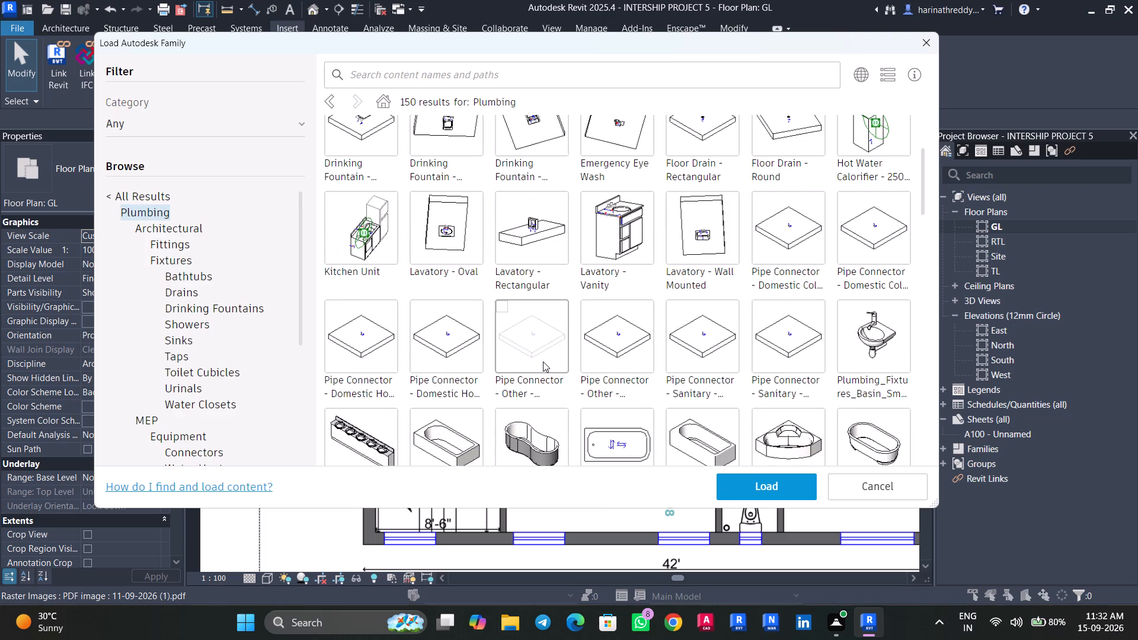
{"action": "scroll", "coordinate": [543, 361], "scroll_direction": "up", "scroll_amount": 2}
{"action": "scroll", "coordinate": [542, 360], "scroll_direction": "down", "scroll_amount": 9}
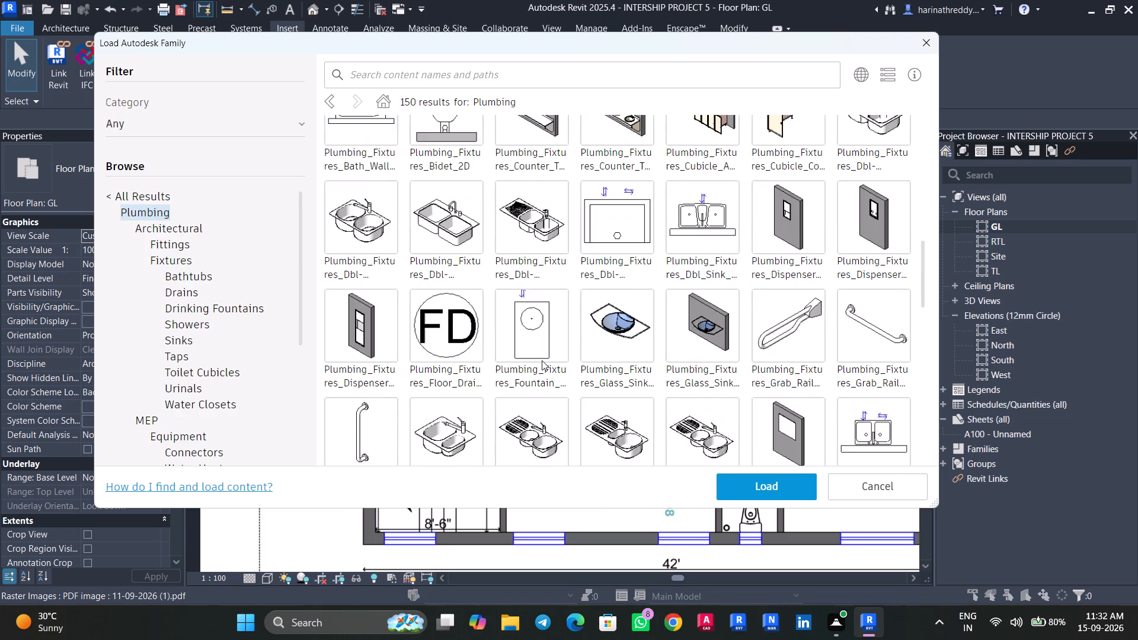
{"action": "scroll", "coordinate": [542, 360], "scroll_direction": "down", "scroll_amount": 4}
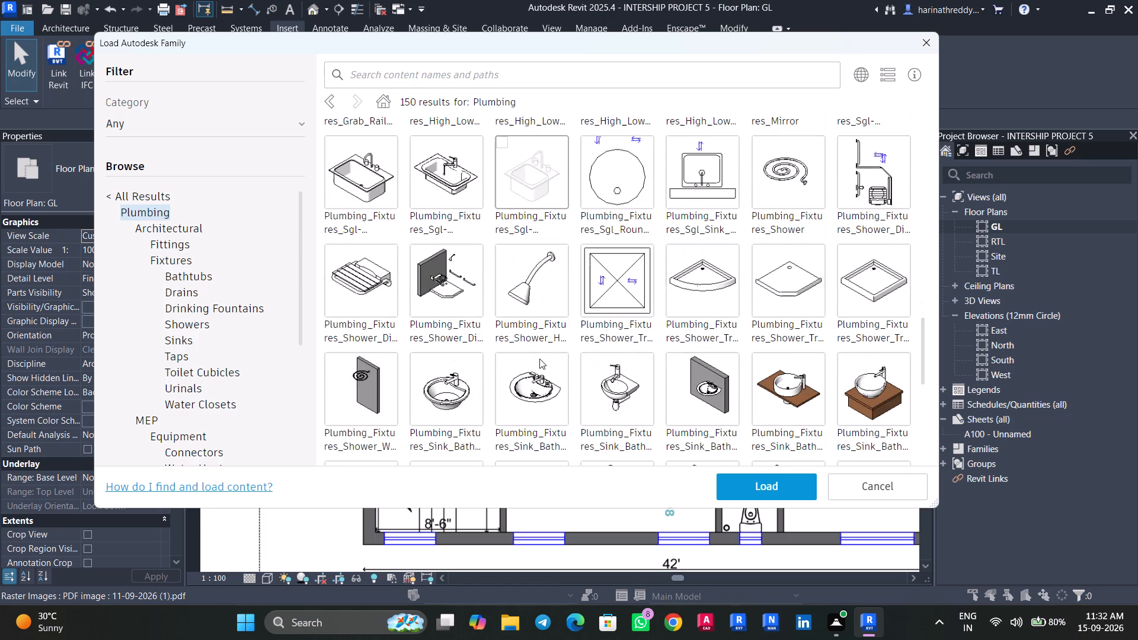
{"action": "scroll", "coordinate": [539, 359], "scroll_direction": "down", "scroll_amount": 4}
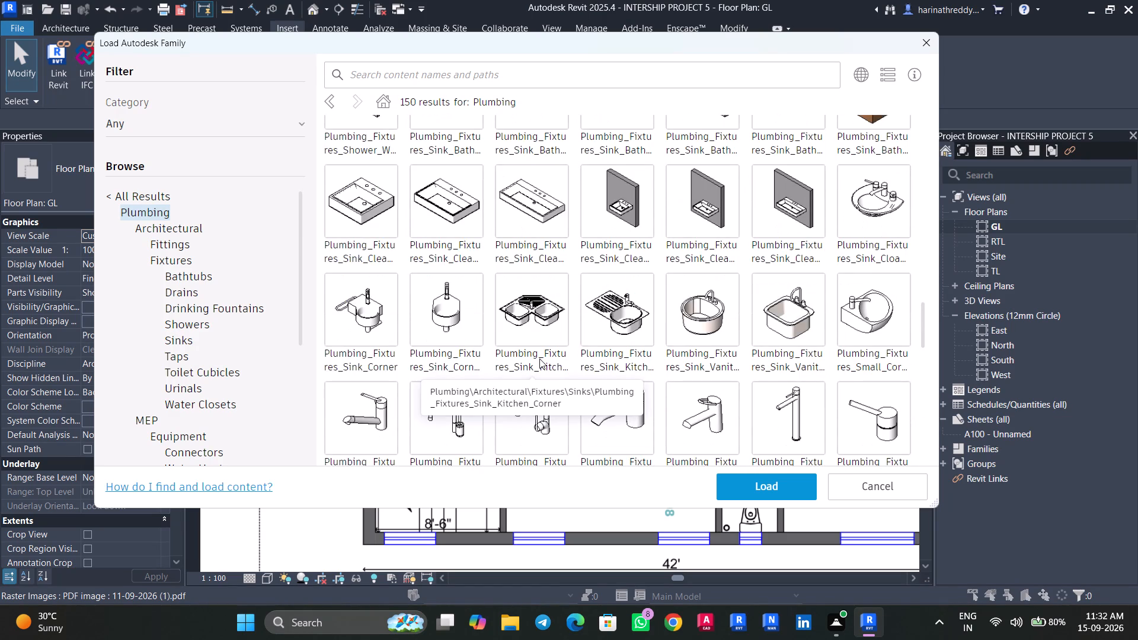
{"action": "scroll", "coordinate": [539, 359], "scroll_direction": "down", "scroll_amount": 4}
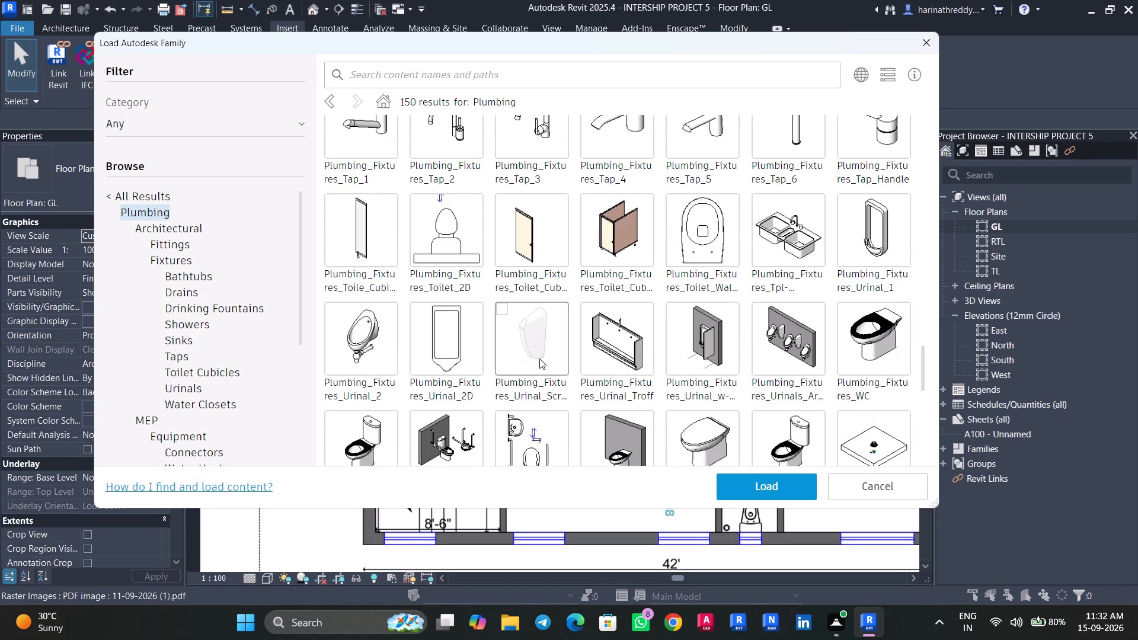
{"action": "scroll", "coordinate": [539, 359], "scroll_direction": "down", "scroll_amount": 2}
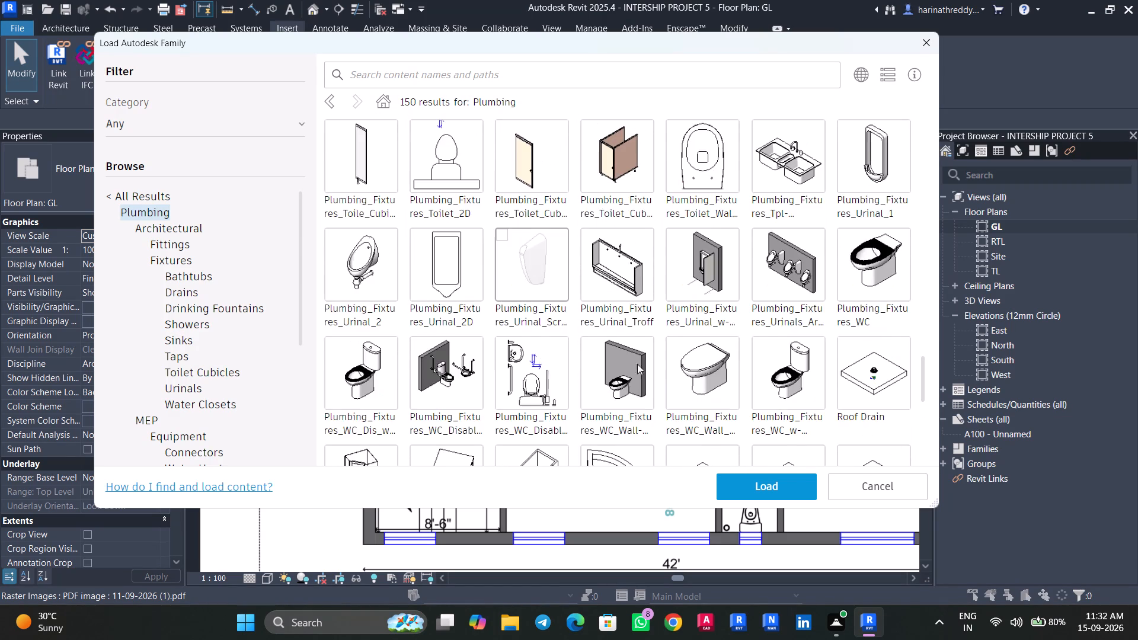
{"action": "left_click", "coordinate": [727, 272]}
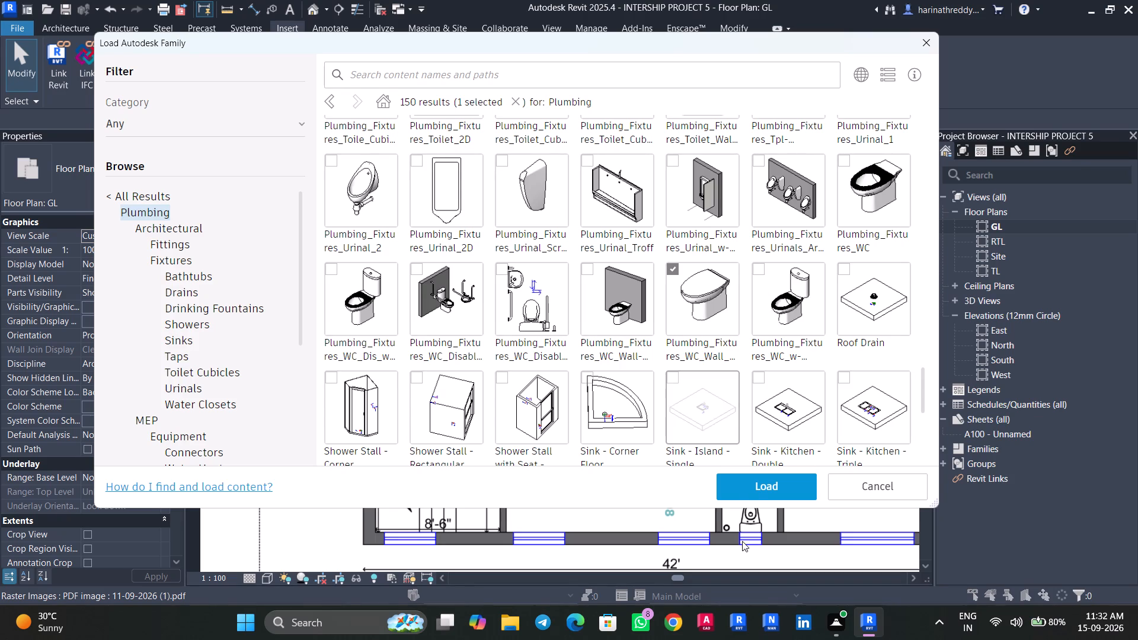
{"action": "left_click", "coordinate": [749, 487]}
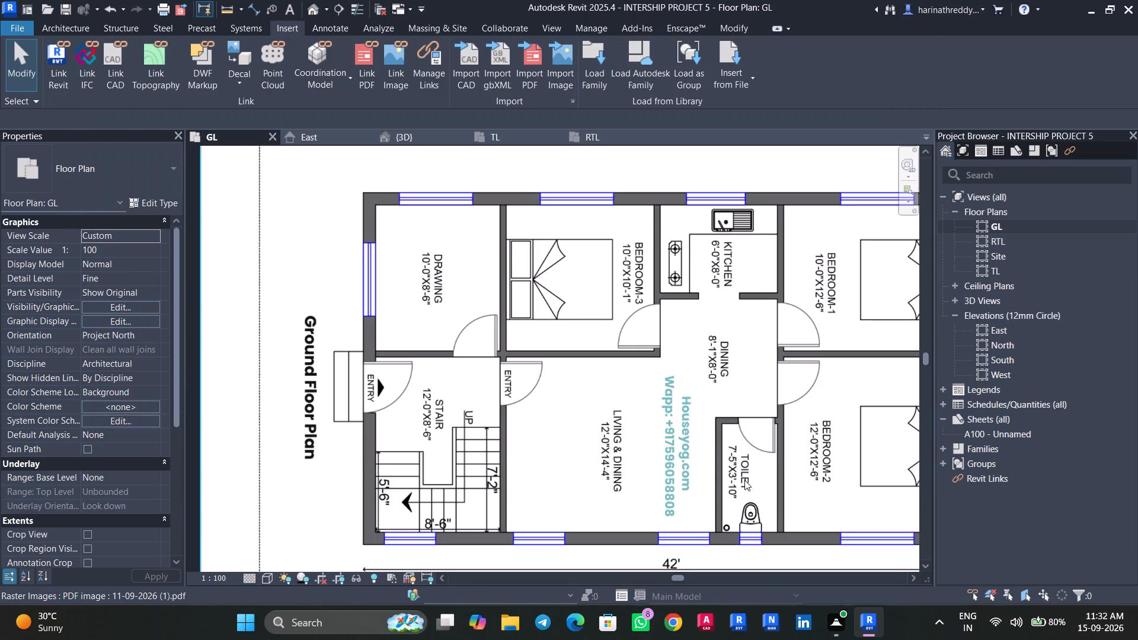
Place the 540x360x410mm wall-mounted WC in the toilet, backed against the outer wall at the window as on the PDF plan.
{"action": "key", "text": "c"}
{"action": "key", "text": "m"}
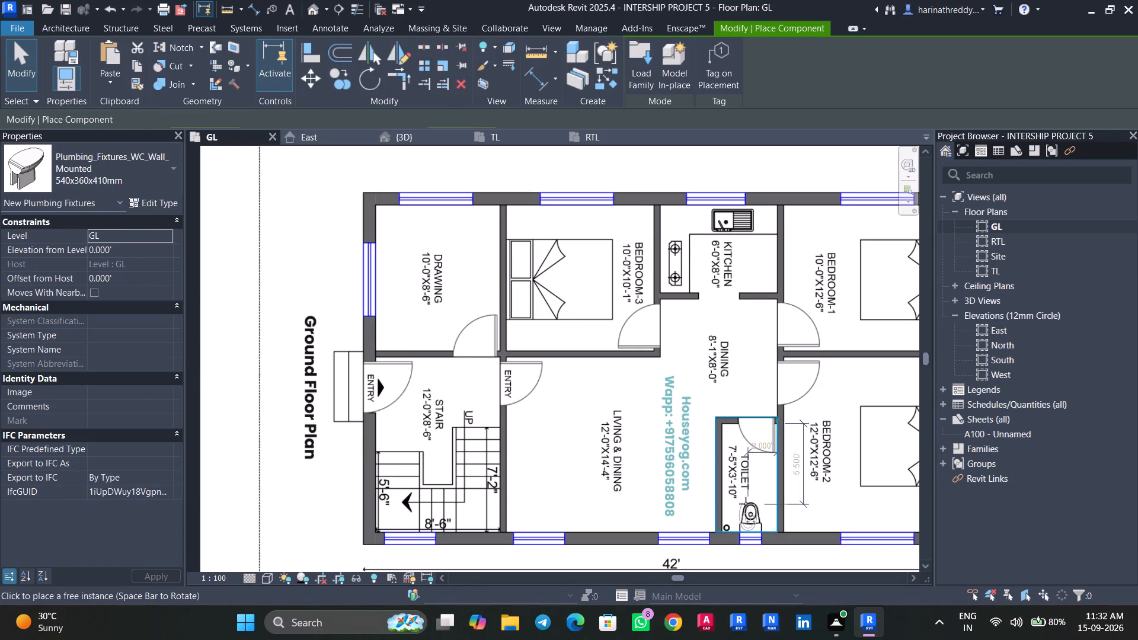
{"action": "key", "text": "space"}
{"action": "key", "text": "space"}
{"action": "scroll", "coordinate": [747, 527], "scroll_direction": "up", "scroll_amount": 11}
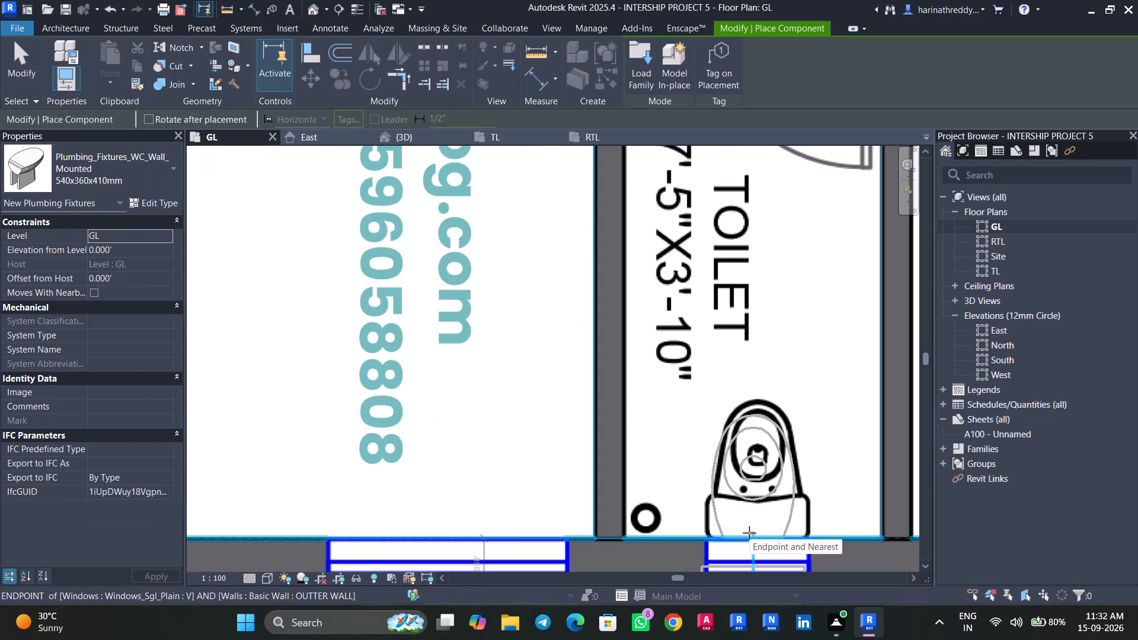
{"action": "left_click", "coordinate": [754, 533]}
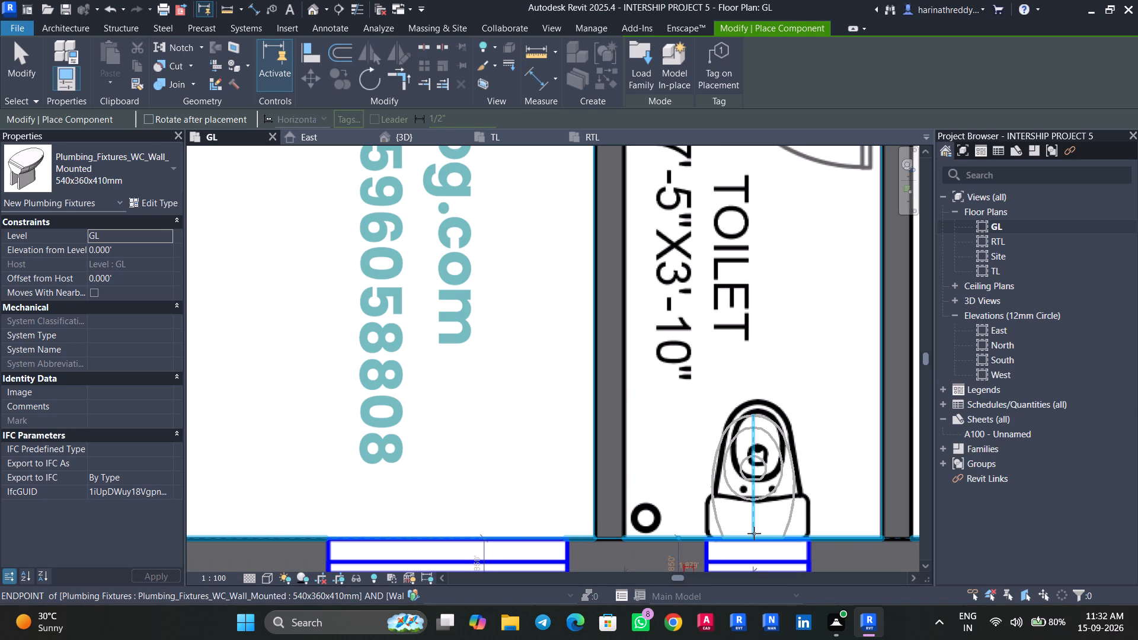
{"action": "key", "text": "Escape"}
{"action": "key", "text": "Escape"}
Start a new in-place model component in the Generic Models category, keeping the default name.
{"action": "scroll", "coordinate": [739, 466], "scroll_direction": "down", "scroll_amount": 7}
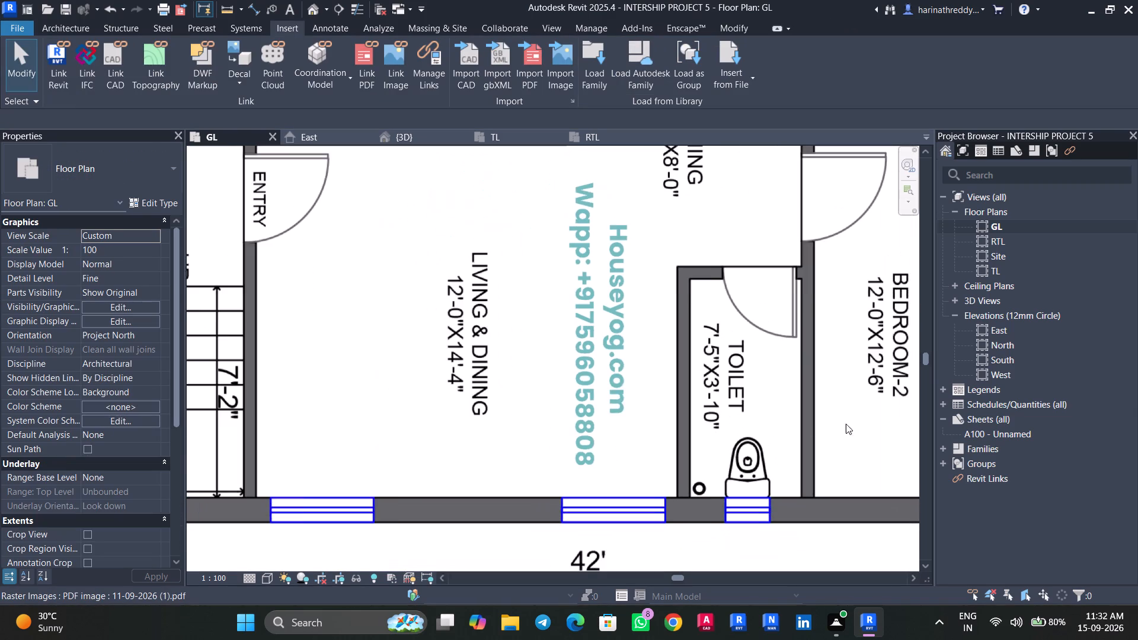
{"action": "scroll", "coordinate": [574, 332], "scroll_direction": "down", "scroll_amount": 3}
{"action": "middle_click_drag", "start_coordinate": [586, 360], "coordinate": [633, 471]}
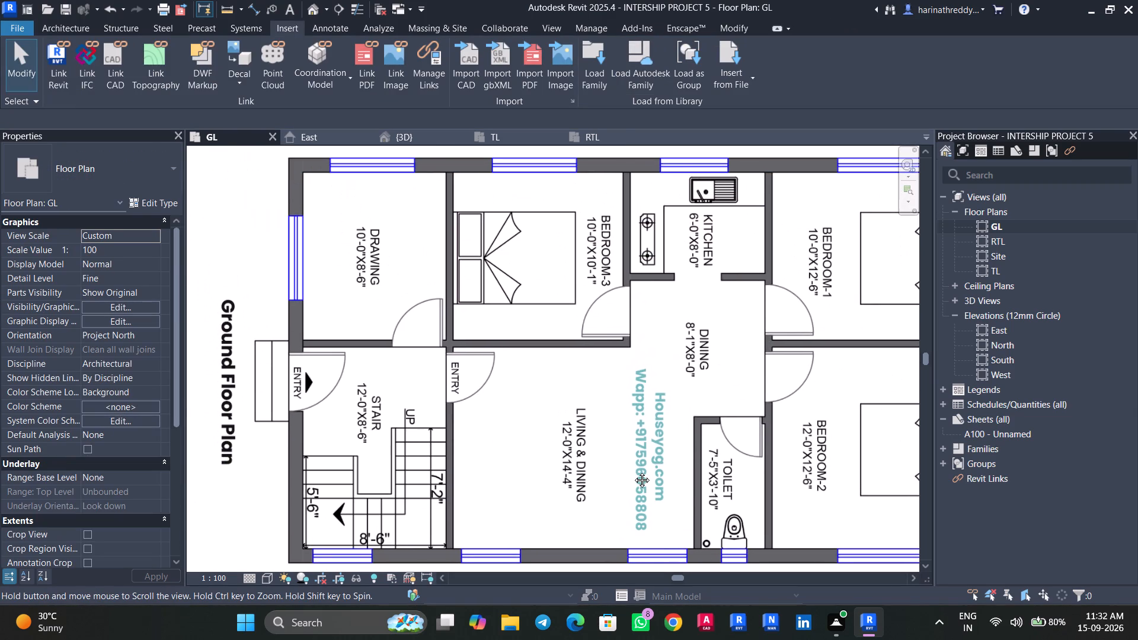
{"action": "middle_click_drag", "start_coordinate": [633, 471], "coordinate": [565, 489]}
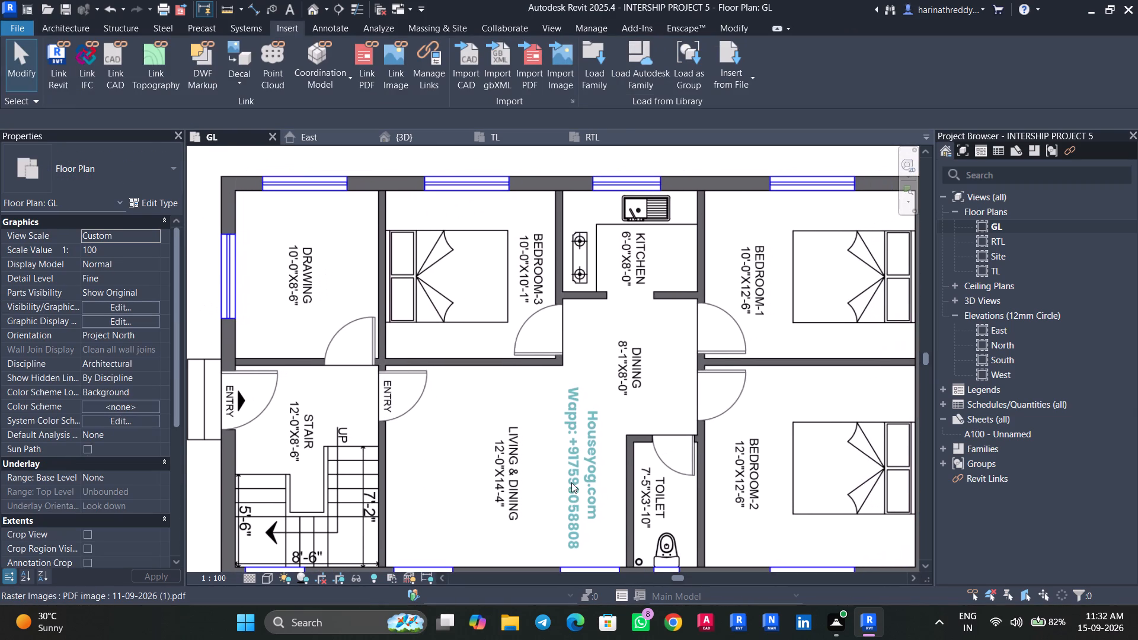
{"action": "left_click", "coordinate": [78, 30]}
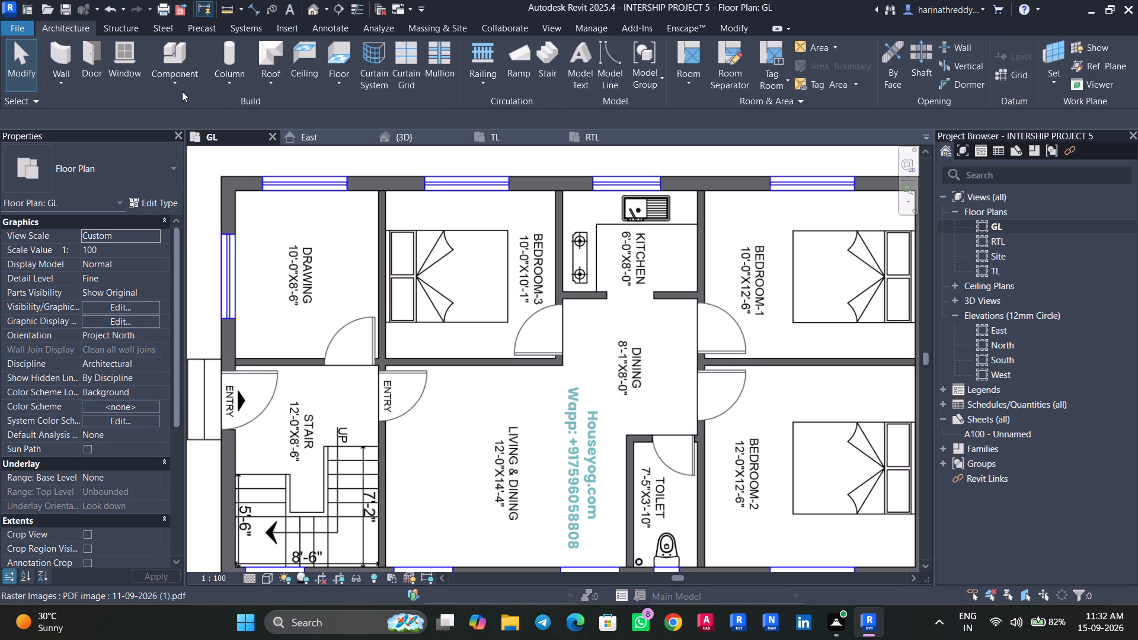
{"action": "left_click", "coordinate": [175, 89]}
{"action": "left_click", "coordinate": [194, 144]}
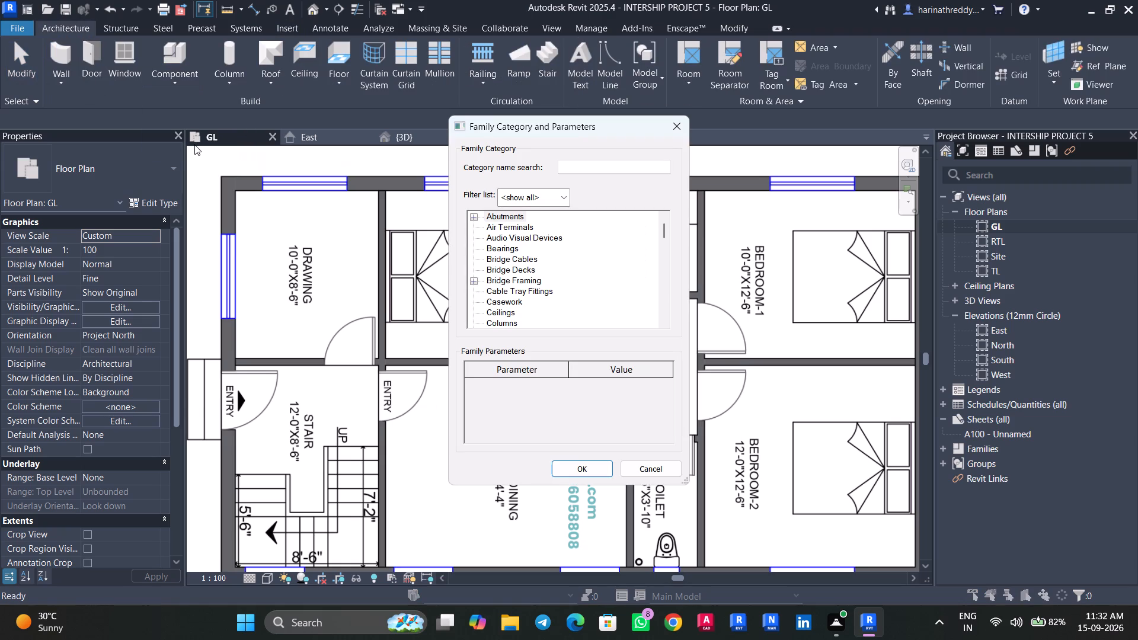
{"action": "left_click", "coordinate": [502, 301]}
{"action": "scroll", "coordinate": [522, 306], "scroll_direction": "down", "scroll_amount": 2}
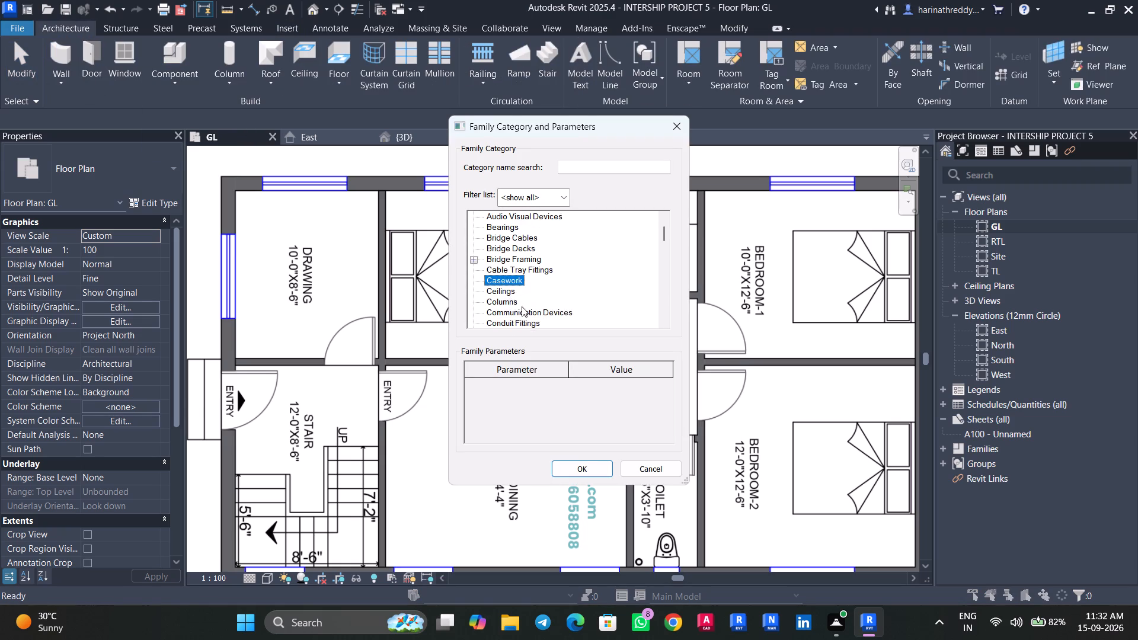
{"action": "scroll", "coordinate": [522, 306], "scroll_direction": "down", "scroll_amount": 15}
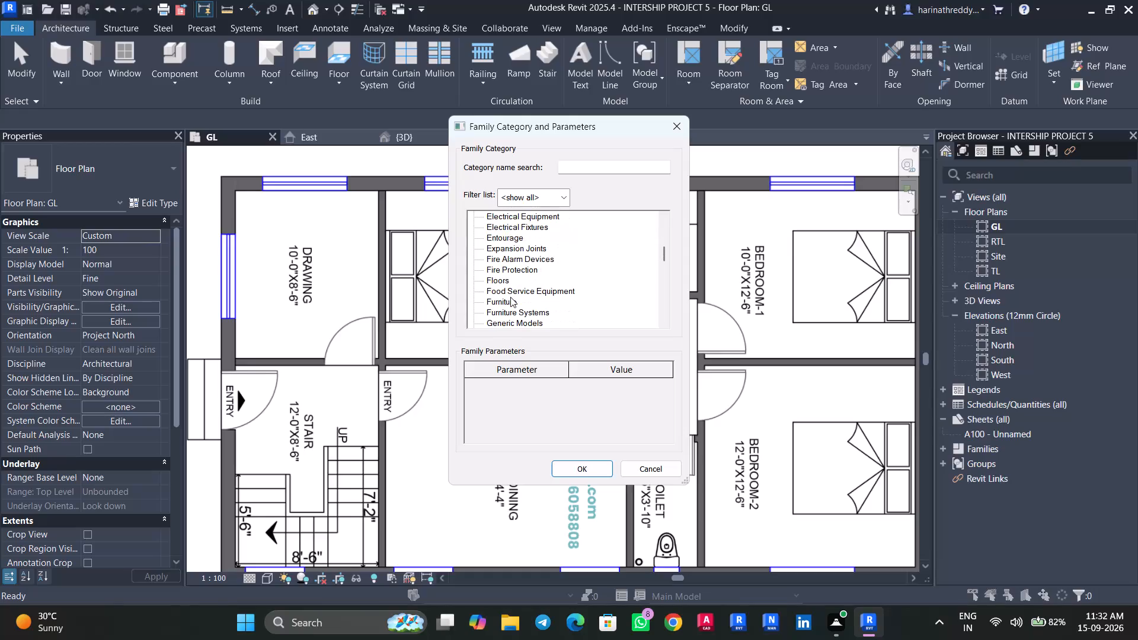
{"action": "scroll", "coordinate": [509, 305], "scroll_direction": "down", "scroll_amount": 4}
{"action": "left_click", "coordinate": [514, 277]}
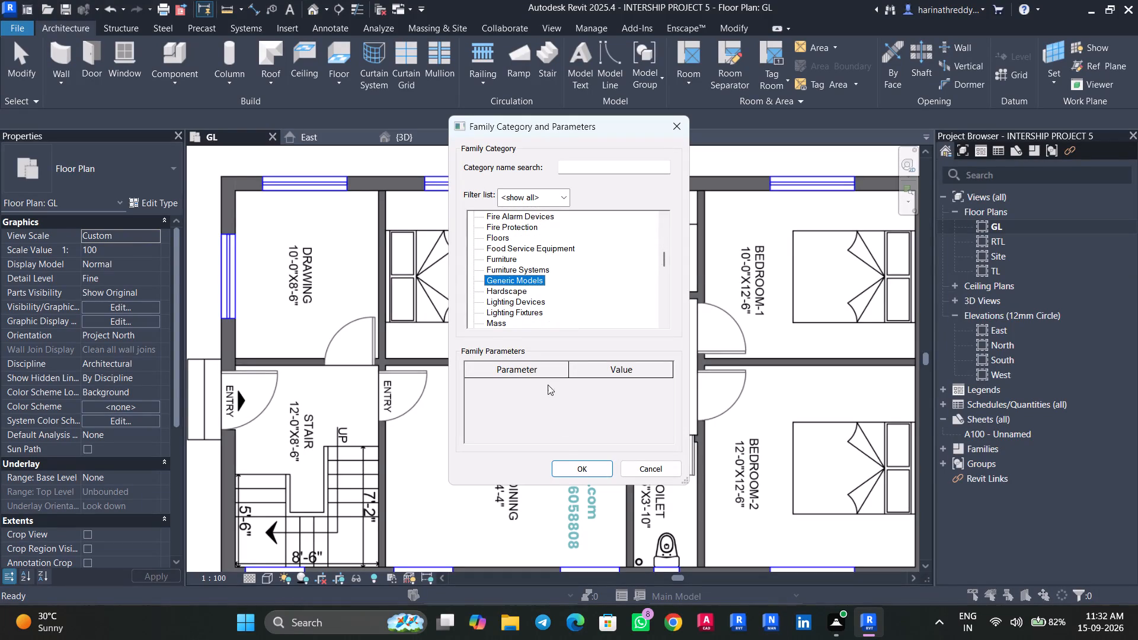
{"action": "left_click", "coordinate": [568, 469]}
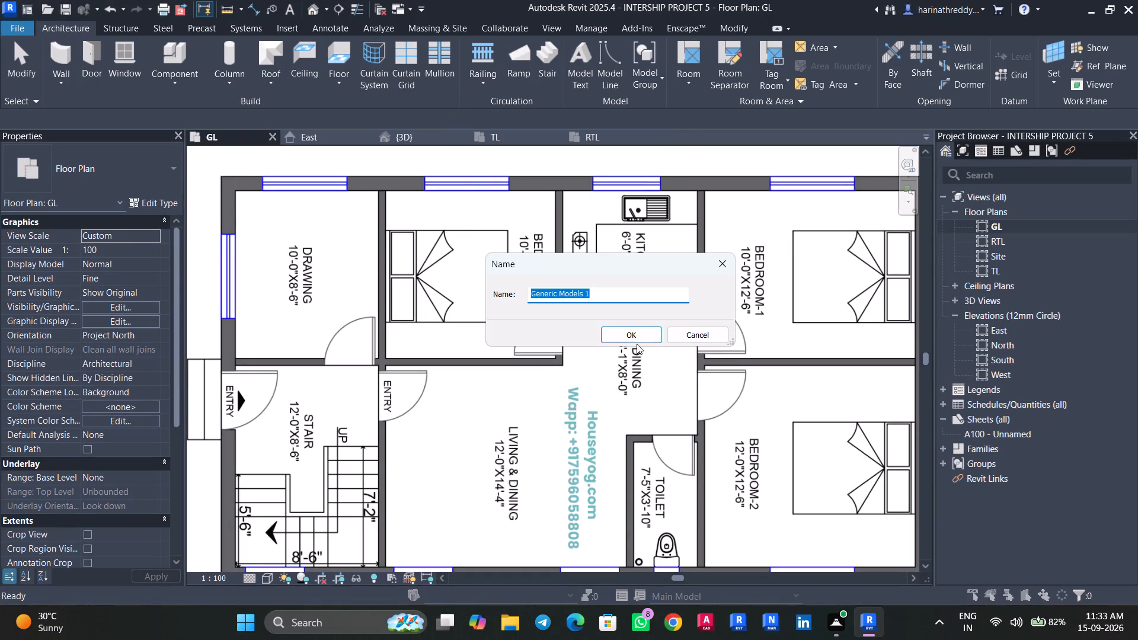
{"action": "left_click", "coordinate": [635, 341]}
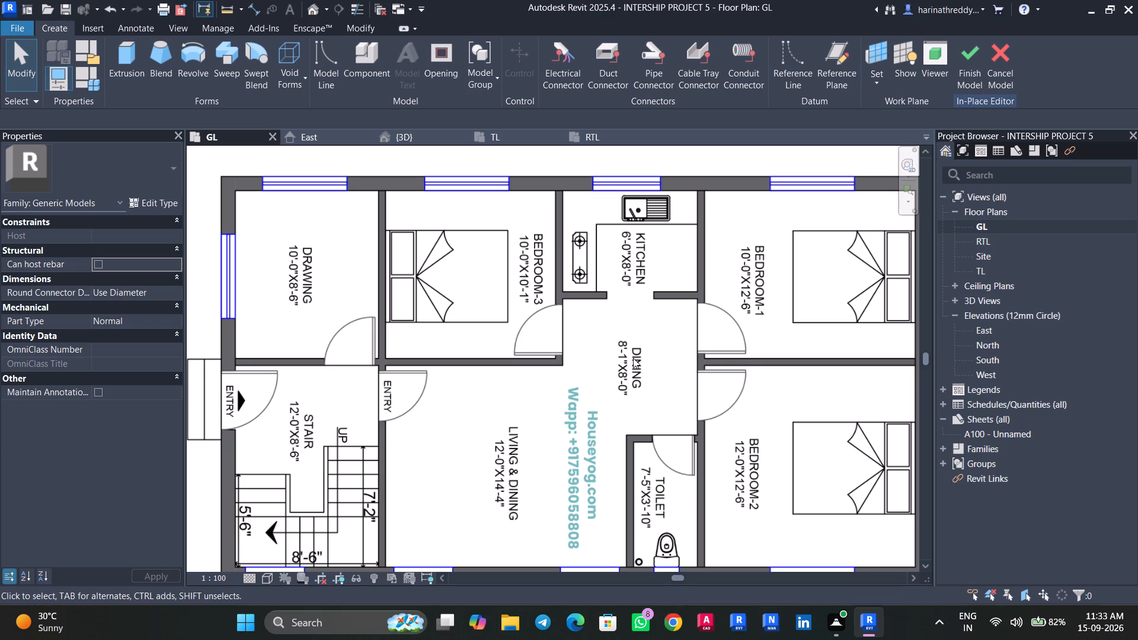
Sketch a closed L-shaped extrusion profile about 2' deep over the kitchen counter, along the outer wall and the Bedroom-3 wall.
{"action": "left_click", "coordinate": [135, 71]}
{"action": "middle_click_drag", "start_coordinate": [500, 267], "coordinate": [401, 276]}
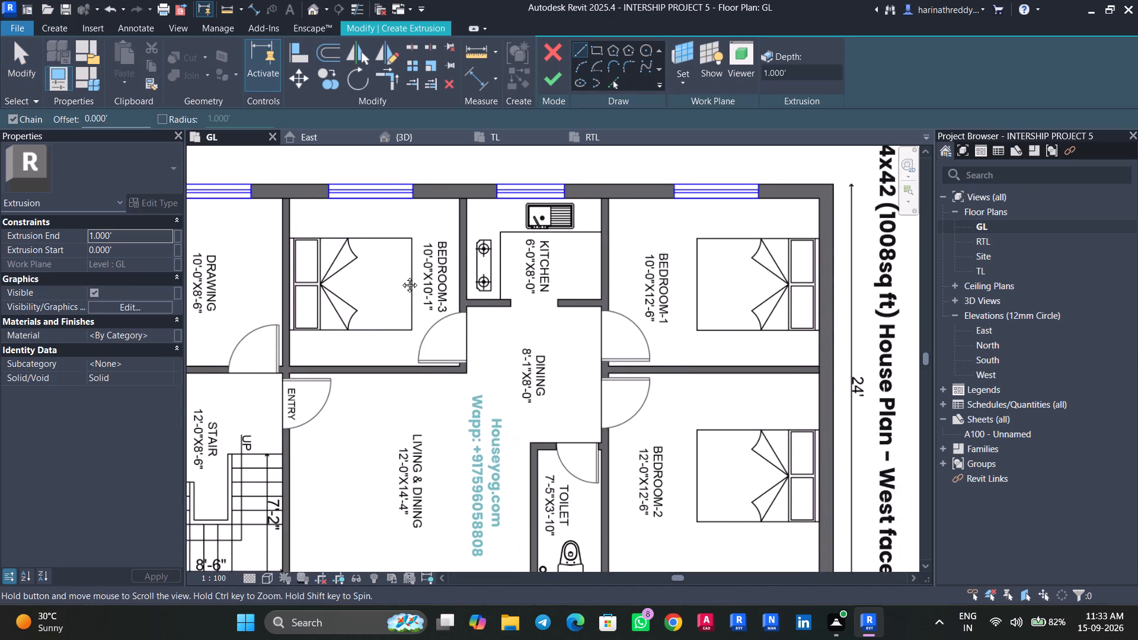
{"action": "middle_click_drag", "start_coordinate": [401, 276], "coordinate": [399, 277]}
{"action": "scroll", "coordinate": [366, 276], "scroll_direction": "up", "scroll_amount": 2}
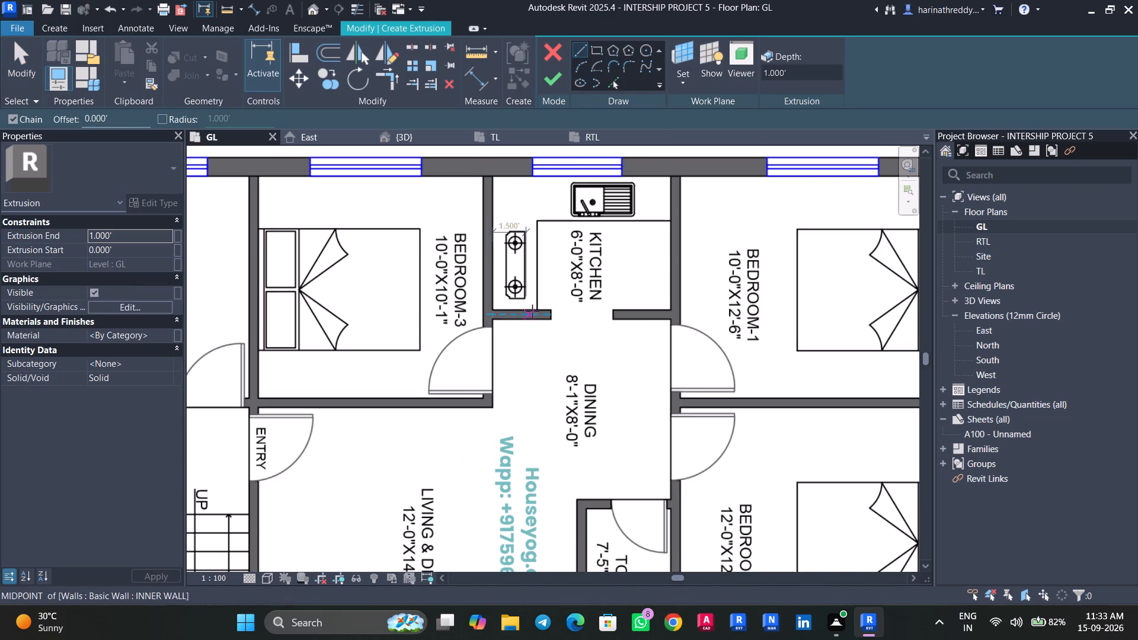
{"action": "scroll", "coordinate": [533, 308], "scroll_direction": "up", "scroll_amount": 4}
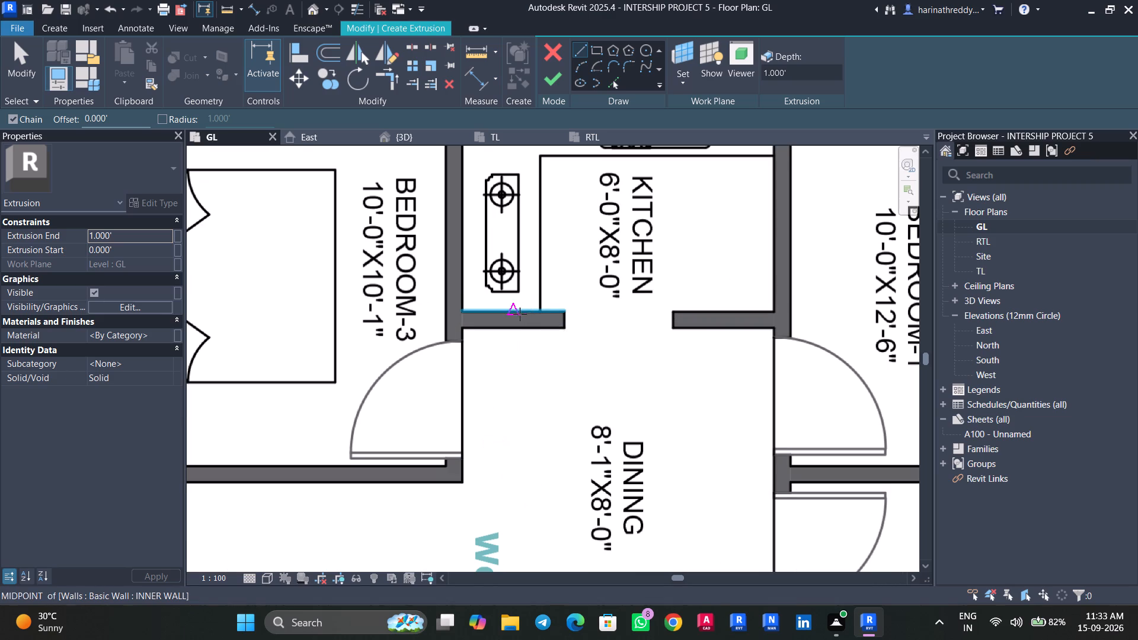
{"action": "left_click", "coordinate": [462, 309]}
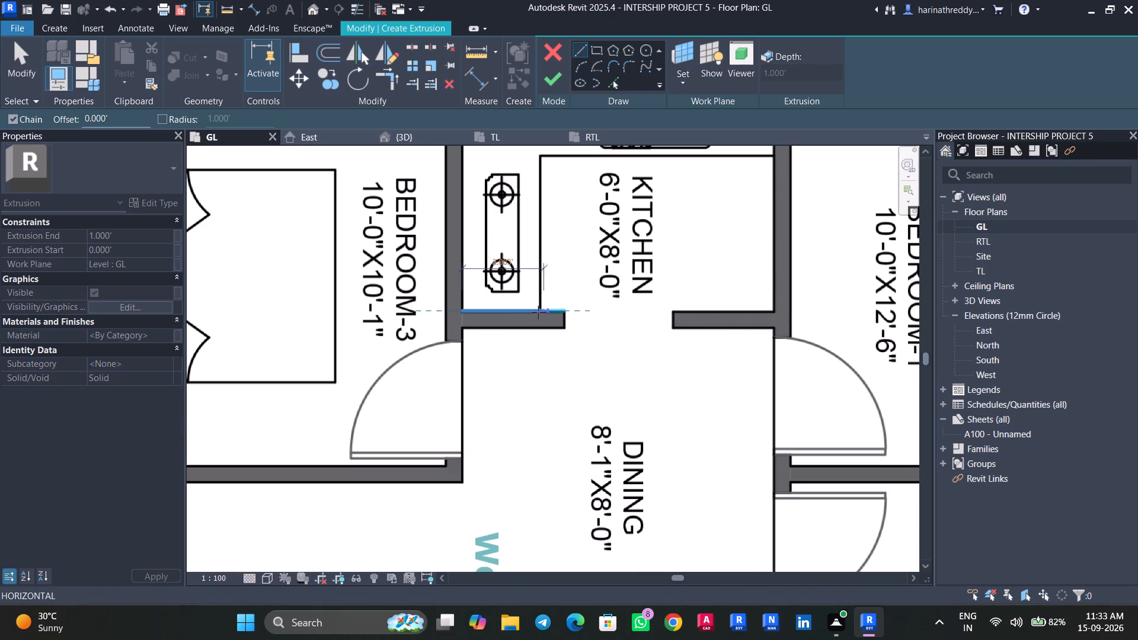
{"action": "left_click", "coordinate": [542, 308]}
{"action": "middle_click_drag", "start_coordinate": [542, 190], "coordinate": [541, 296]}
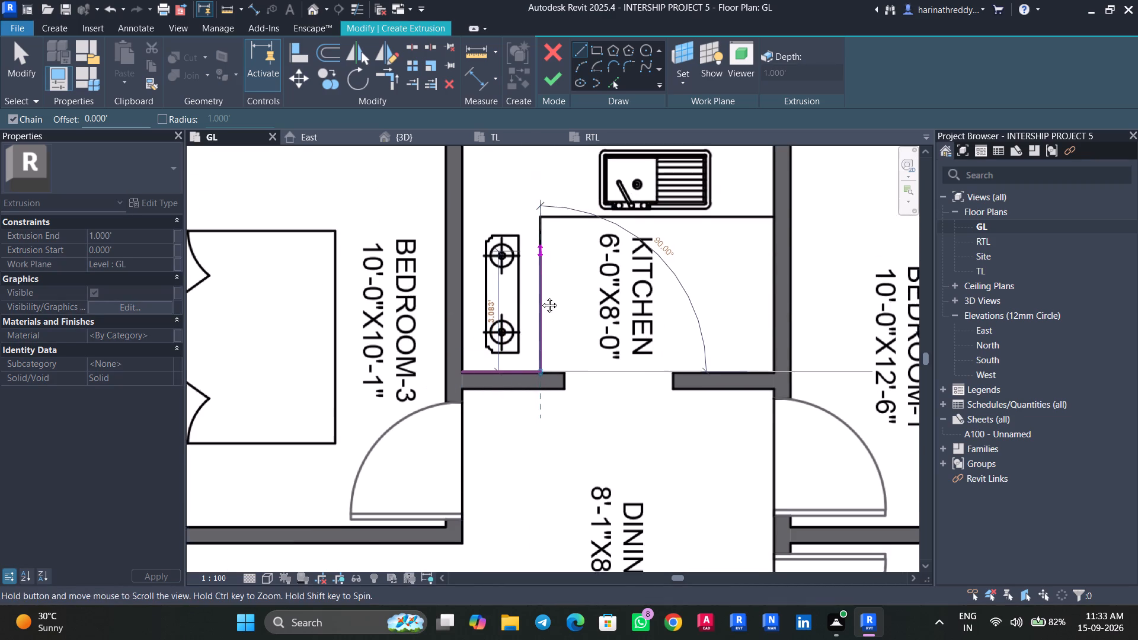
{"action": "middle_click_drag", "start_coordinate": [541, 296], "coordinate": [541, 348]}
{"action": "left_click", "coordinate": [539, 313]}
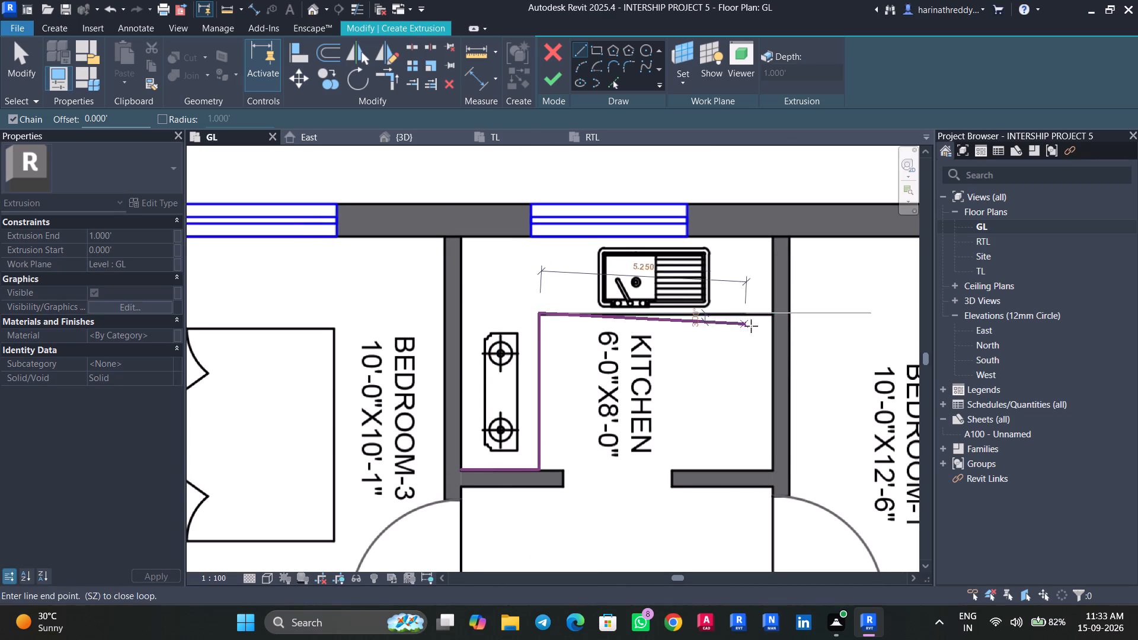
{"action": "left_click", "coordinate": [772, 315]}
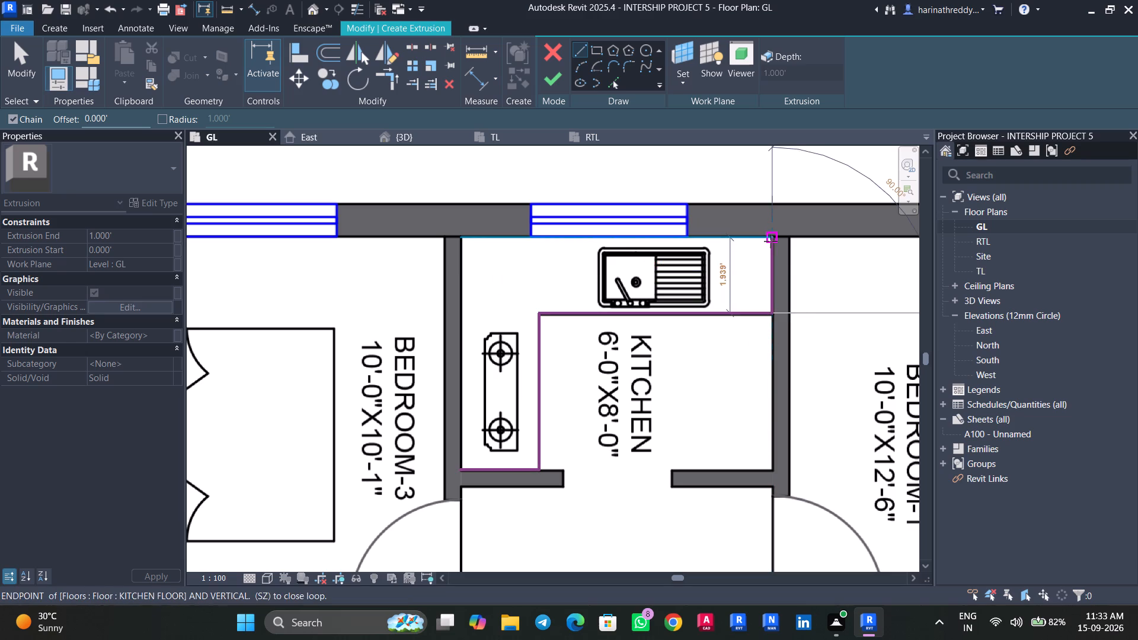
{"action": "left_click", "coordinate": [771, 241]}
{"action": "left_click", "coordinate": [462, 238]}
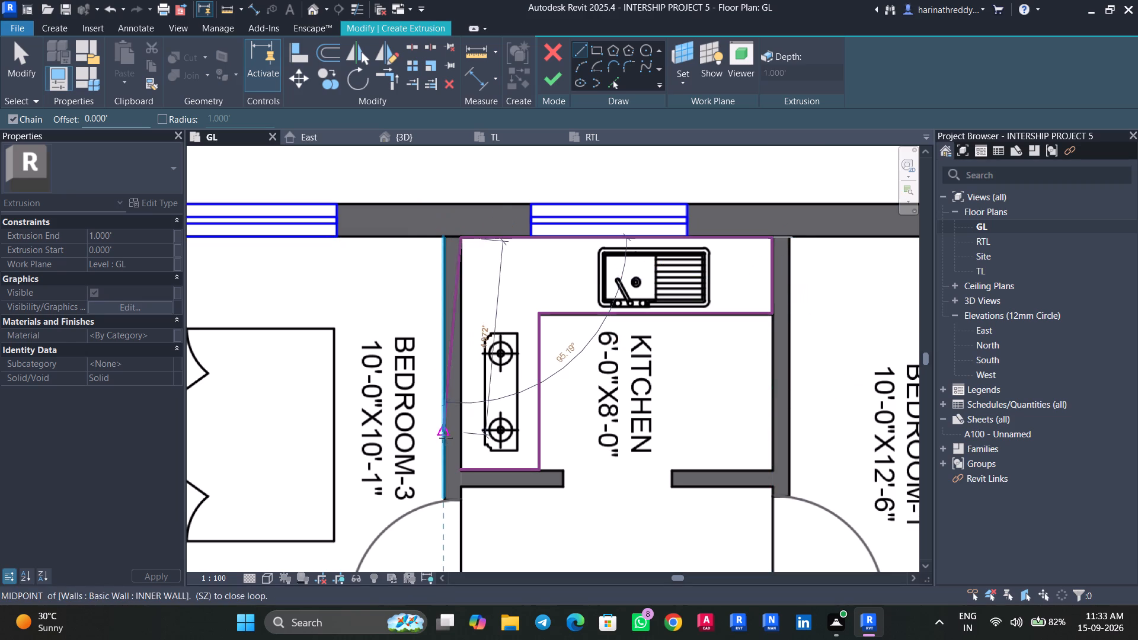
{"action": "left_click", "coordinate": [459, 472]}
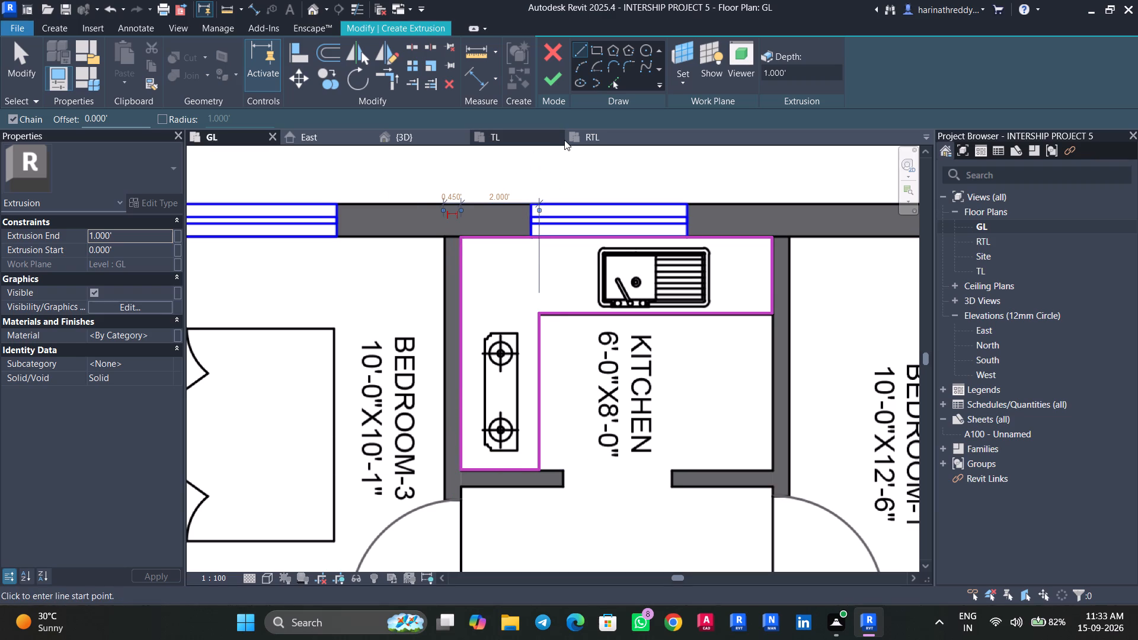
Finish the L-shaped counter extrusion sketch and complete the in-place generic model in the 3D view.
{"action": "left_click", "coordinate": [544, 86]}
{"action": "left_click", "coordinate": [415, 142]}
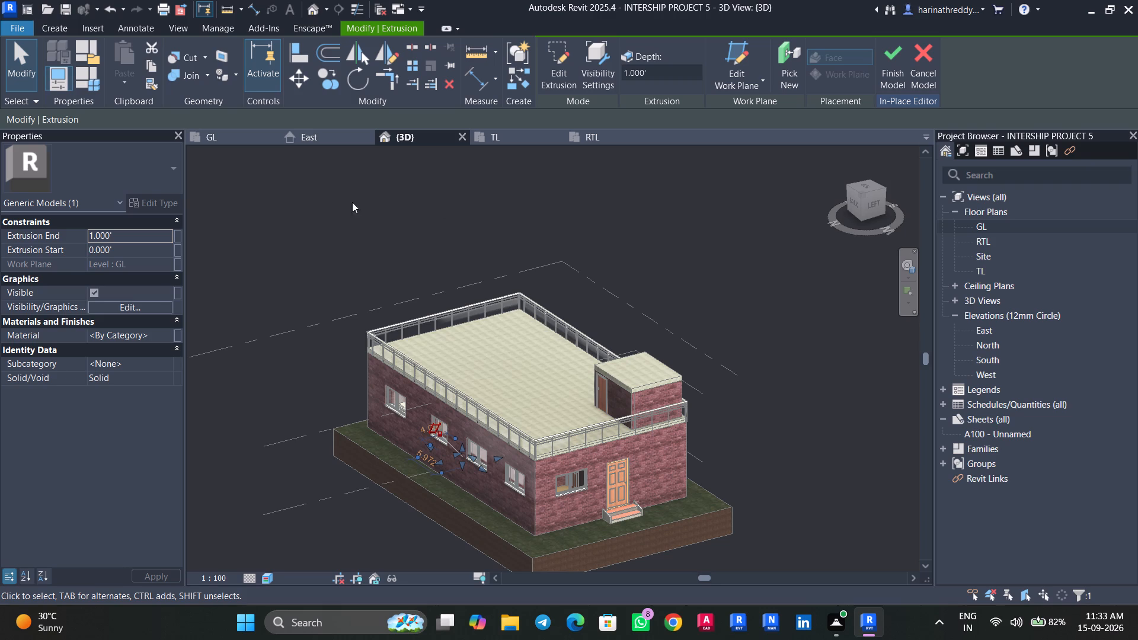
{"action": "key", "text": "Escape"}
{"action": "key", "text": "Escape"}
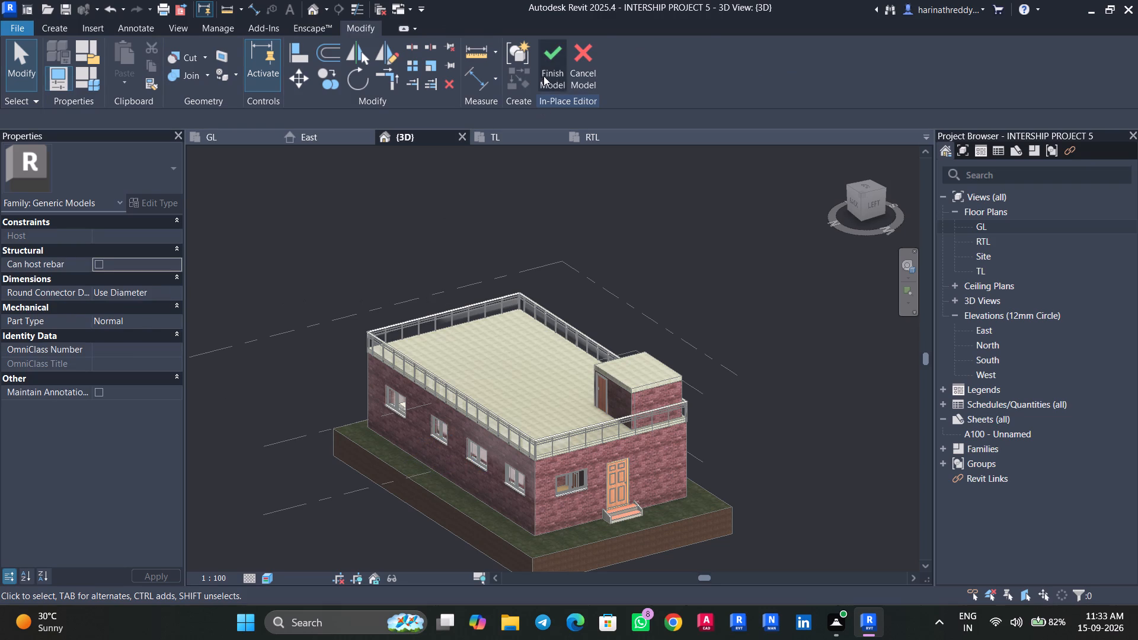
{"action": "left_click", "coordinate": [544, 73]}
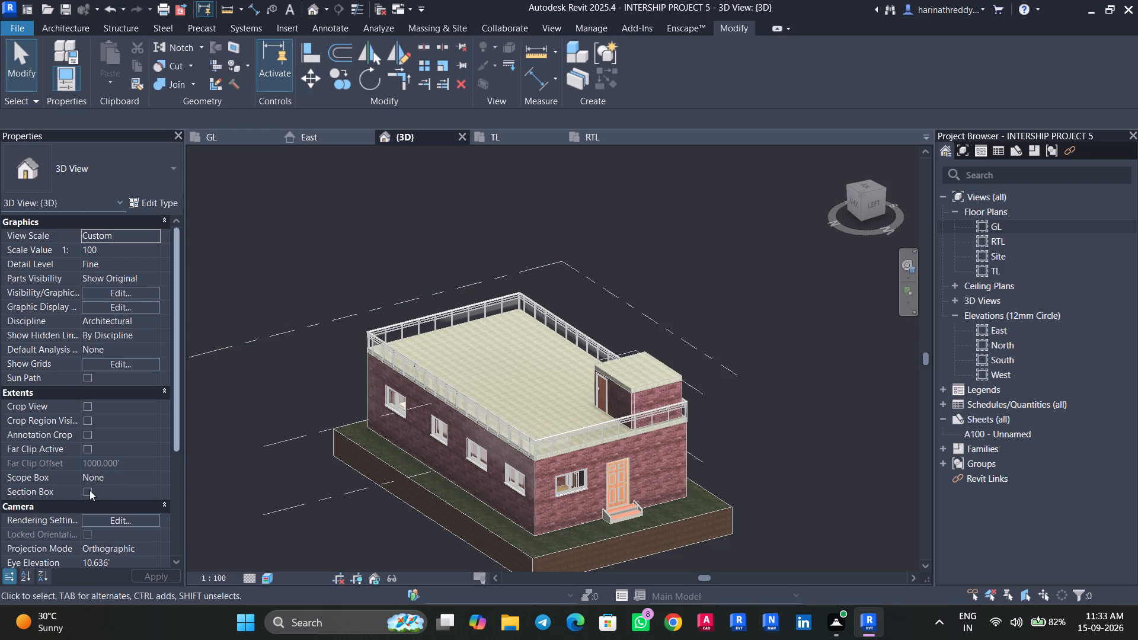
Enable the 3D view's section box and pull its front face back through the house to expose the kitchen counter.
{"action": "left_click", "coordinate": [89, 490]}
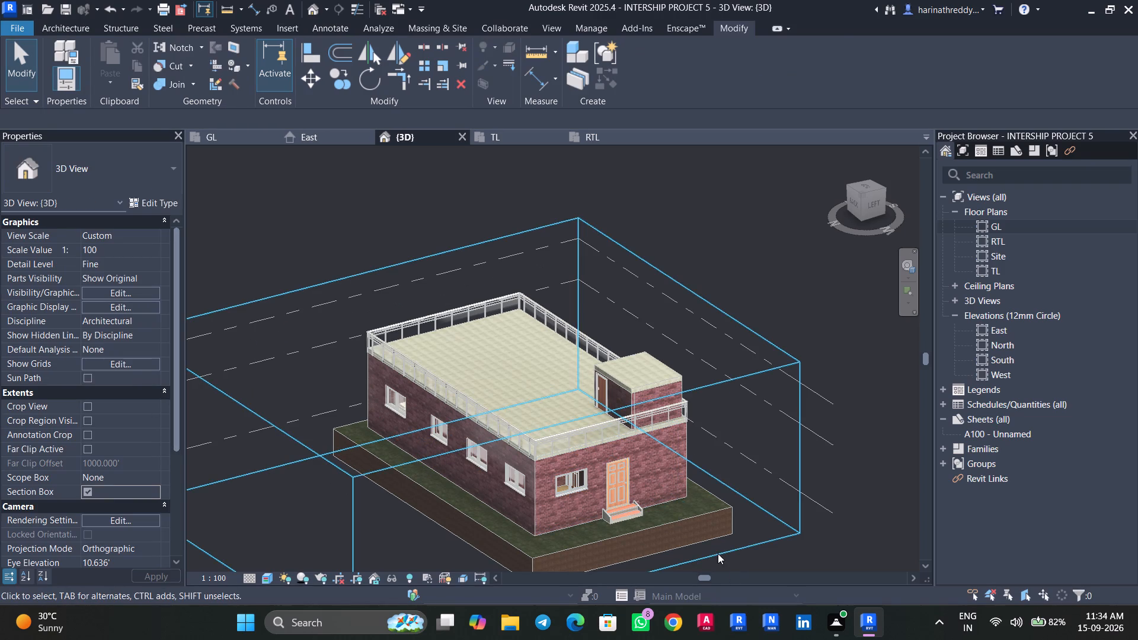
{"action": "left_click", "coordinate": [718, 553]}
{"action": "middle_click_drag", "start_coordinate": [715, 562], "coordinate": [733, 505]}
{"action": "left_click_drag", "start_coordinate": [593, 446], "coordinate": [557, 408]}
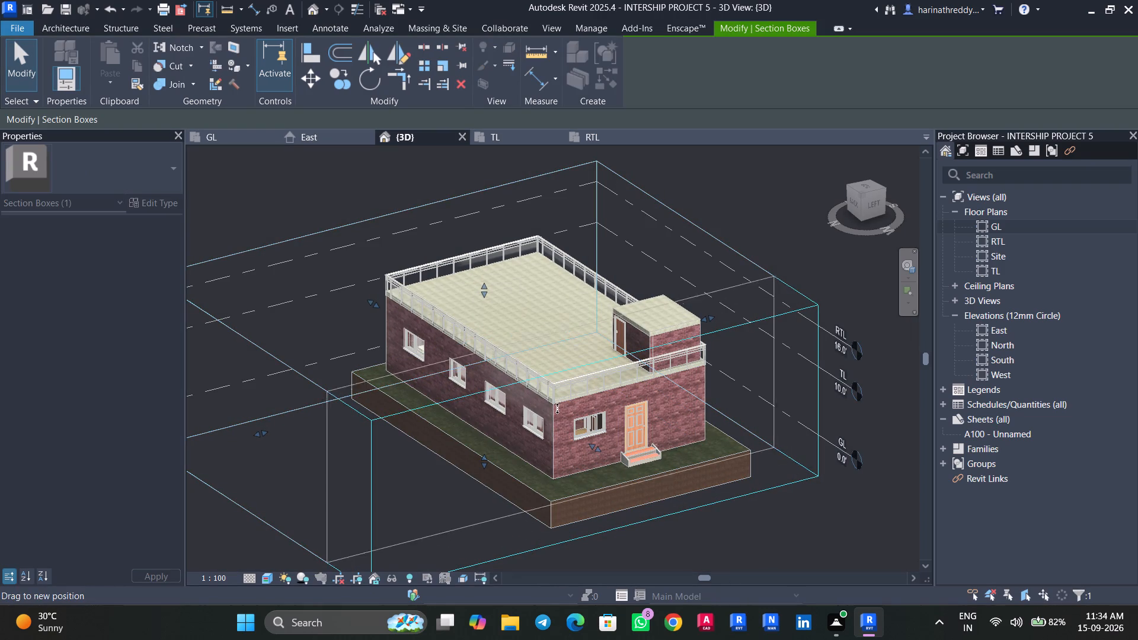
{"action": "left_click_drag", "start_coordinate": [557, 408], "coordinate": [503, 335]}
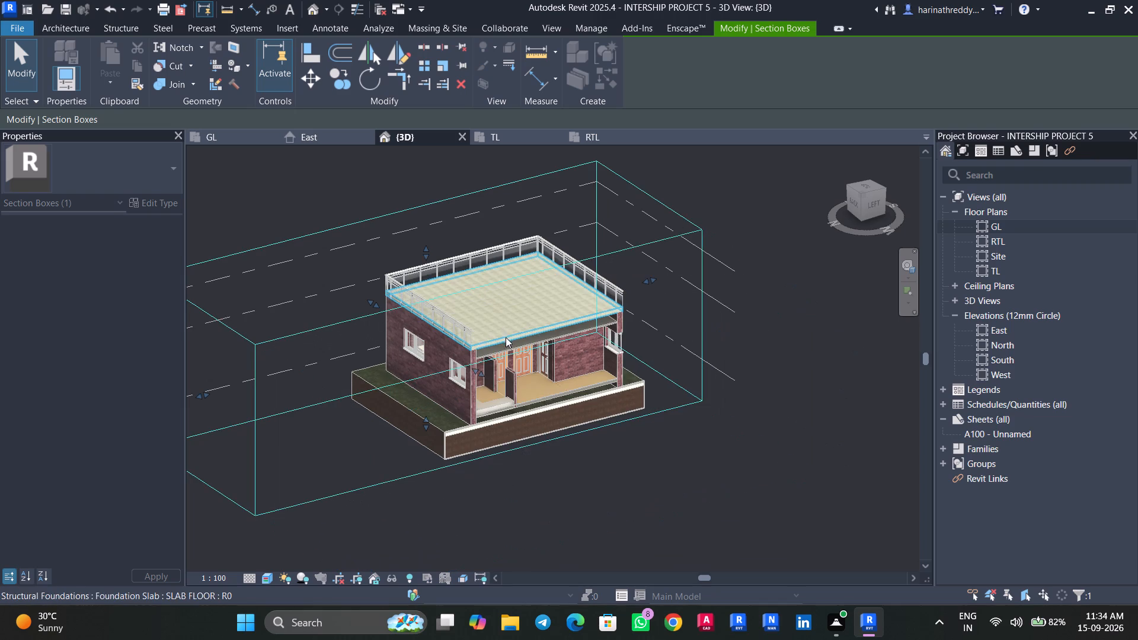
{"action": "middle_click_drag", "start_coordinate": [643, 524], "coordinate": [477, 518], "text": "shift"}
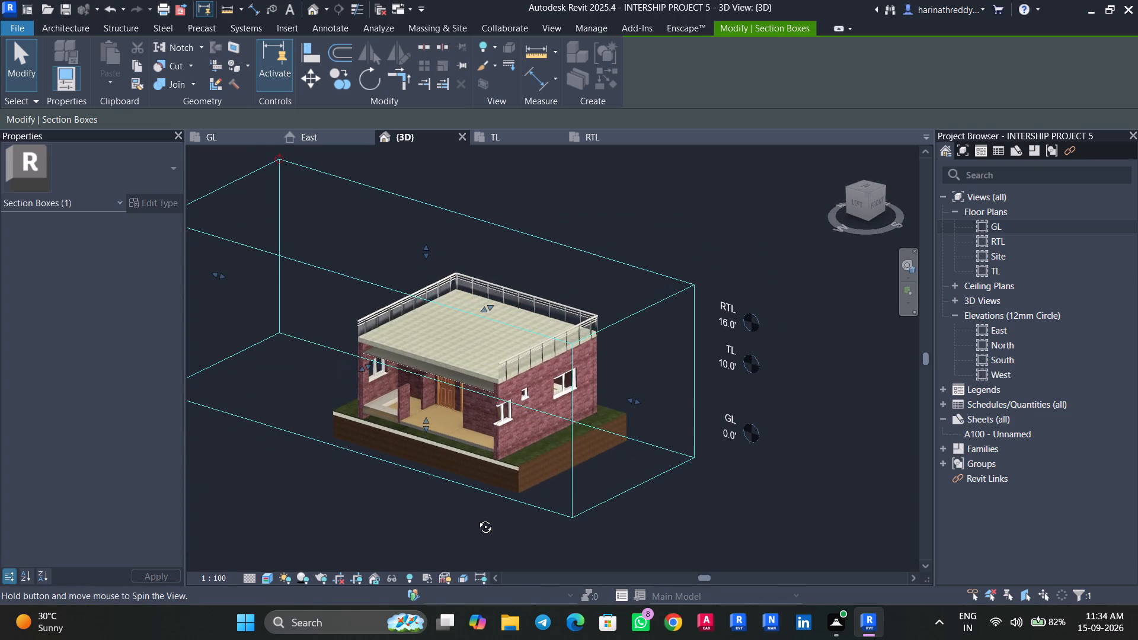
{"action": "middle_click_drag", "start_coordinate": [477, 518], "coordinate": [498, 497], "text": "shift"}
{"action": "scroll", "coordinate": [357, 430], "scroll_direction": "up", "scroll_amount": 10}
{"action": "middle_click_drag", "start_coordinate": [366, 549], "coordinate": [391, 533], "text": "shift"}
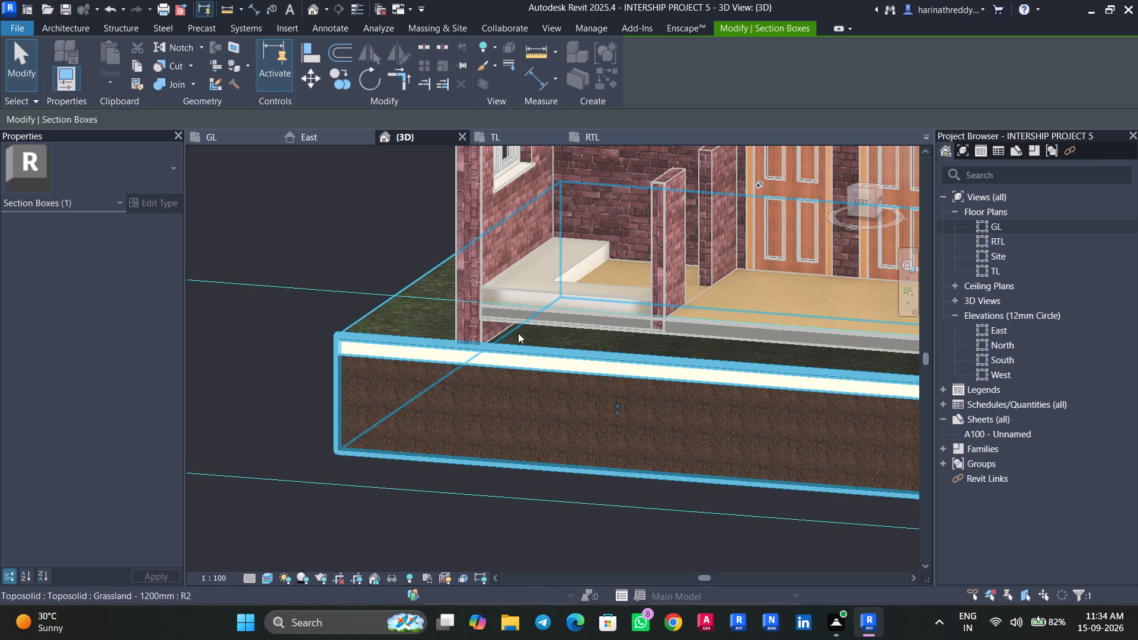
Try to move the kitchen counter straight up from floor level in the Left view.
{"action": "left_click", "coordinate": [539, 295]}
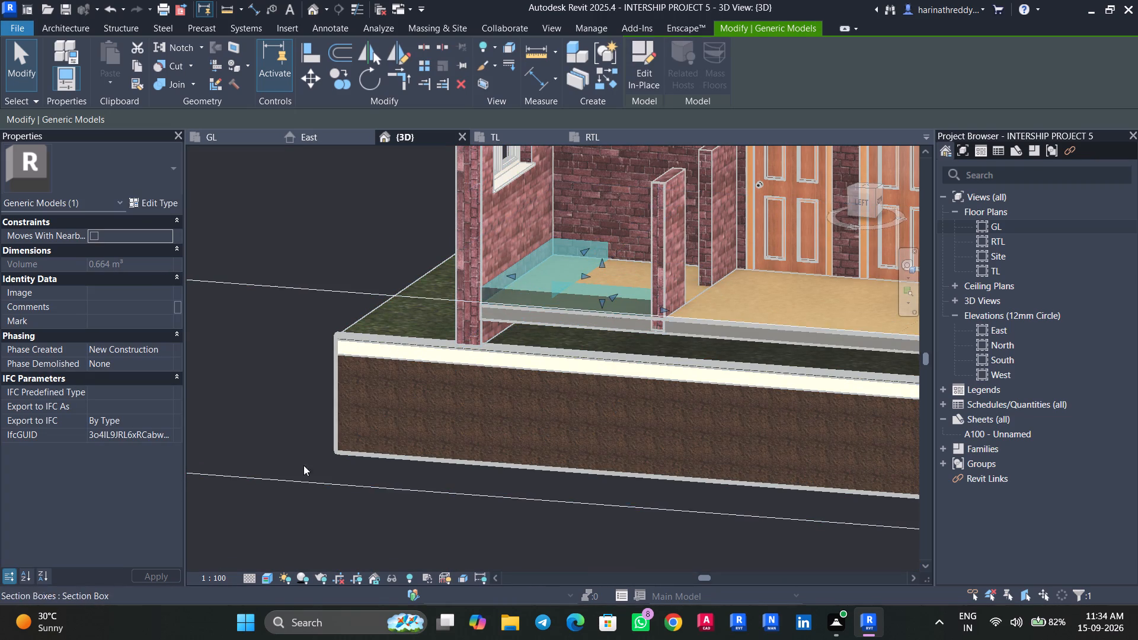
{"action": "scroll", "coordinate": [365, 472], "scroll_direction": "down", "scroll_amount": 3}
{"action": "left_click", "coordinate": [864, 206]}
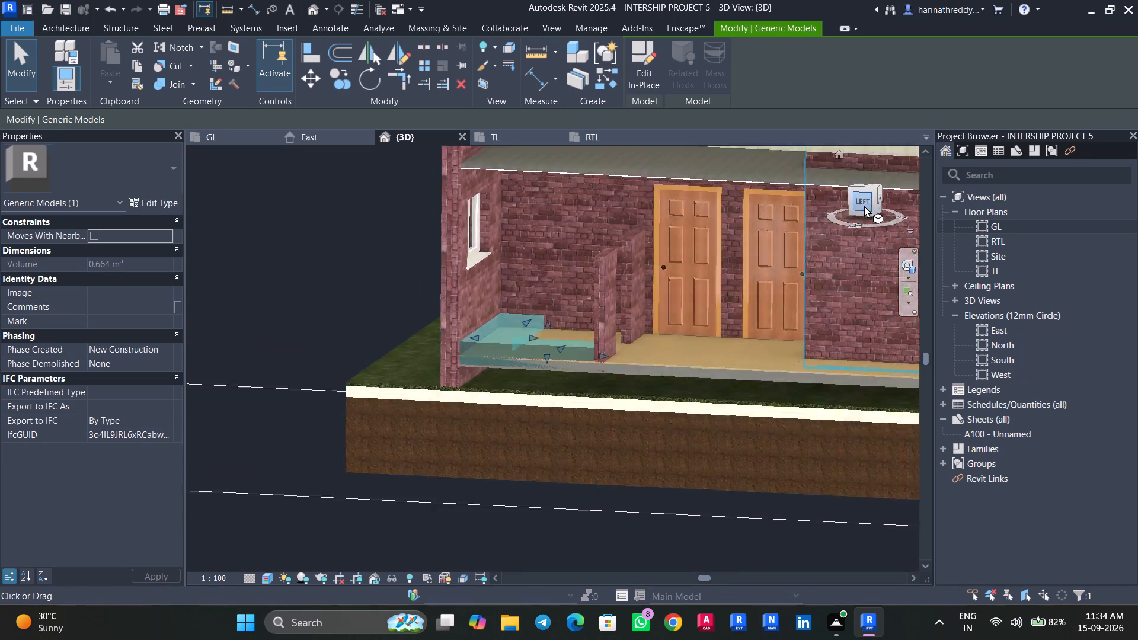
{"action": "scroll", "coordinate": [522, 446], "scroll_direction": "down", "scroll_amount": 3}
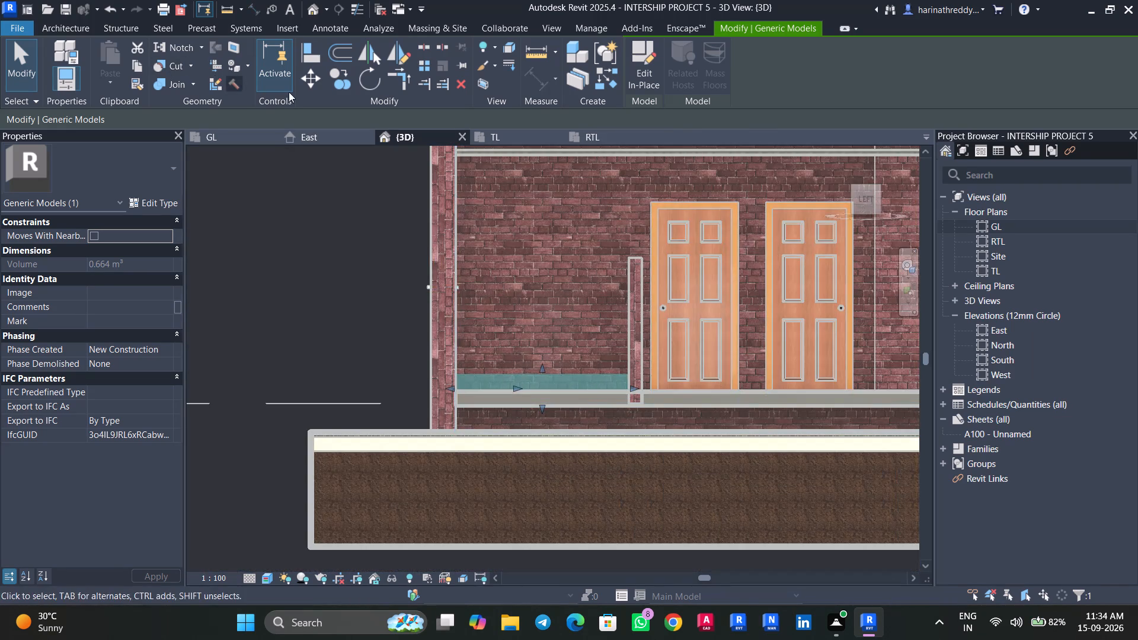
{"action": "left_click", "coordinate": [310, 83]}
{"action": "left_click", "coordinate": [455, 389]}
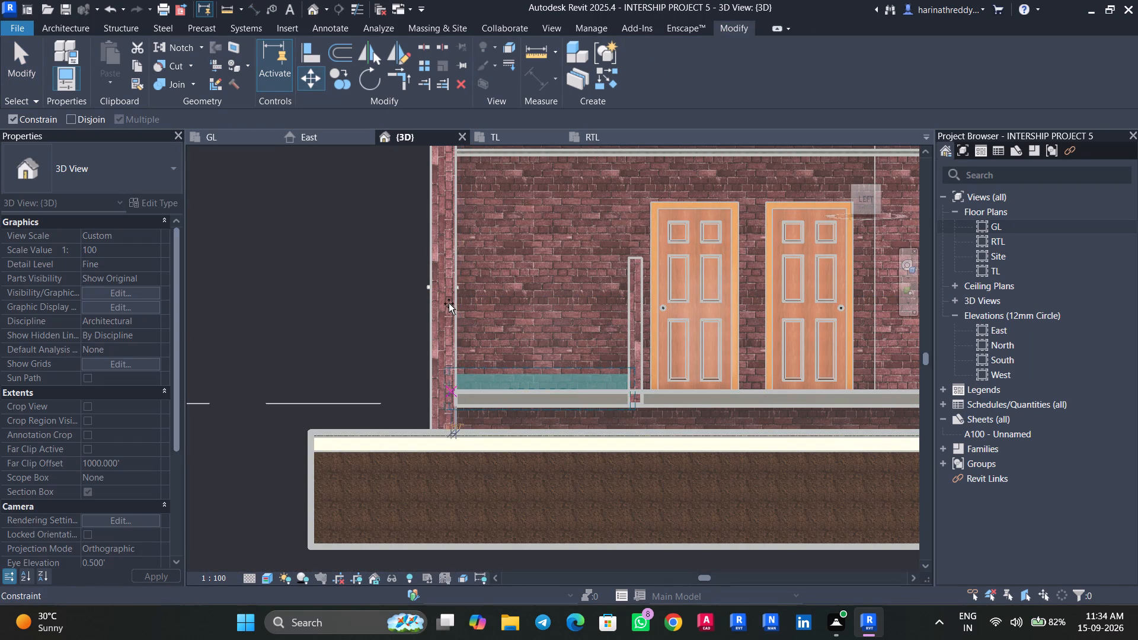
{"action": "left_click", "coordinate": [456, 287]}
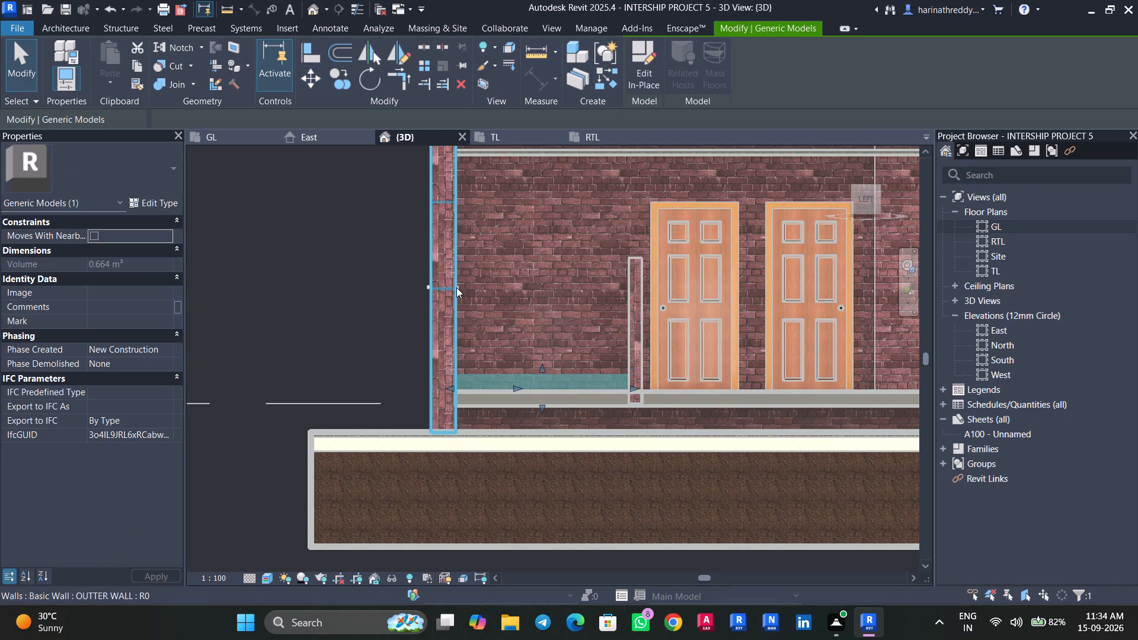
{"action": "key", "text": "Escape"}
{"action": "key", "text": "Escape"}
Open the kitchen counter model for in-place editing and set its Extrusion Start to 4'.
{"action": "left_click", "coordinate": [517, 373]}
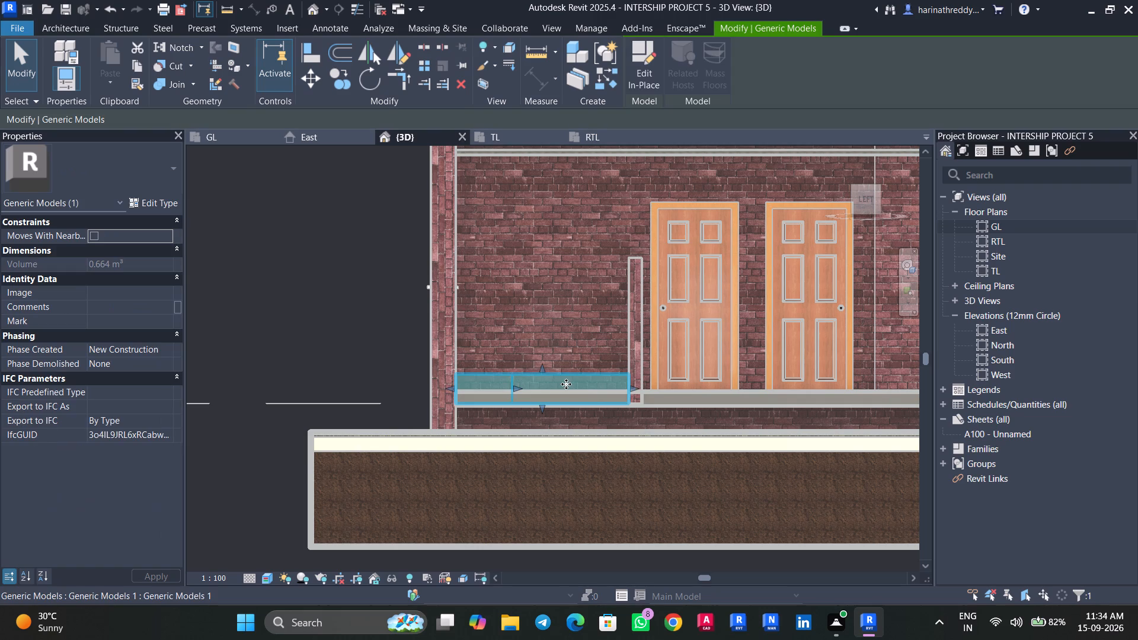
{"action": "left_click", "coordinate": [649, 78]}
{"action": "left_click", "coordinate": [536, 386]}
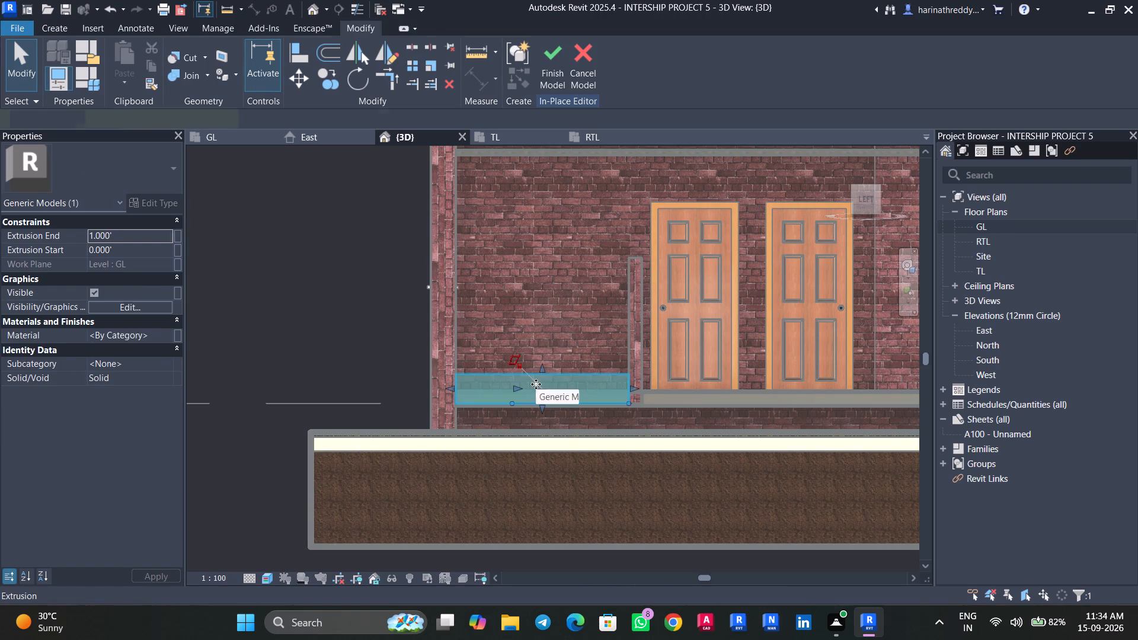
{"action": "left_click_drag", "start_coordinate": [541, 405], "coordinate": [542, 388]}
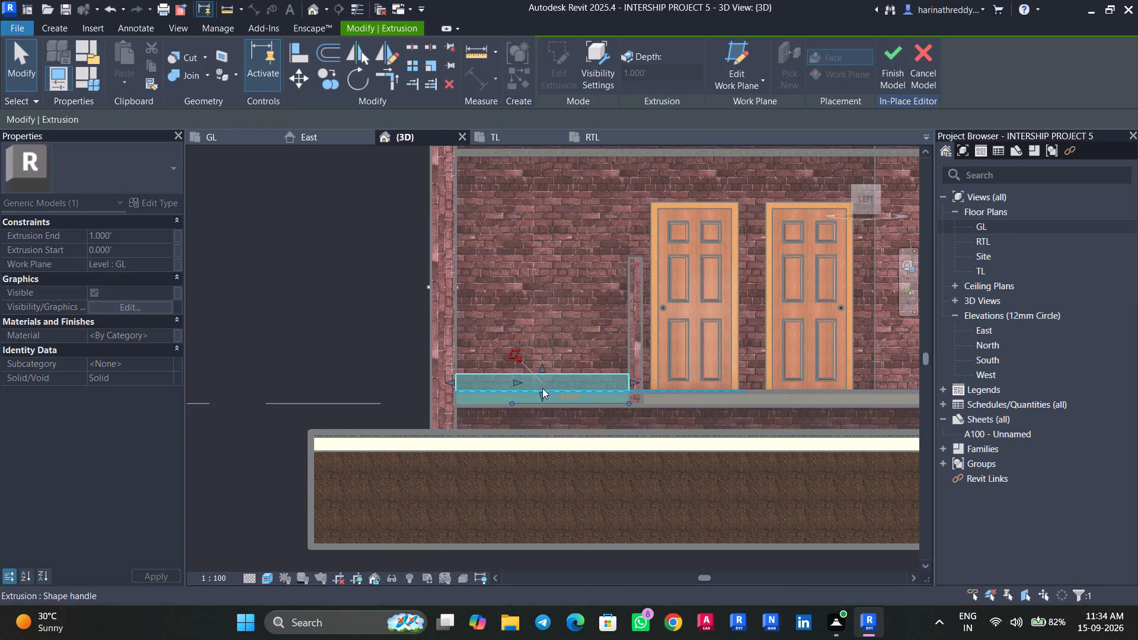
{"action": "left_click", "coordinate": [130, 249]}
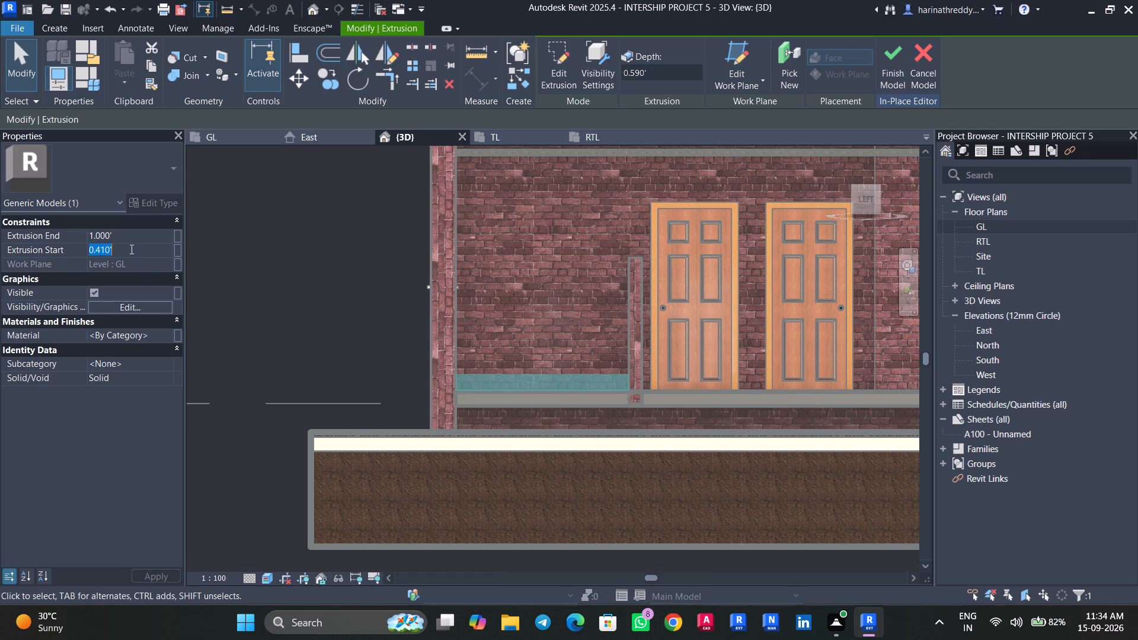
{"action": "key", "text": "3"}
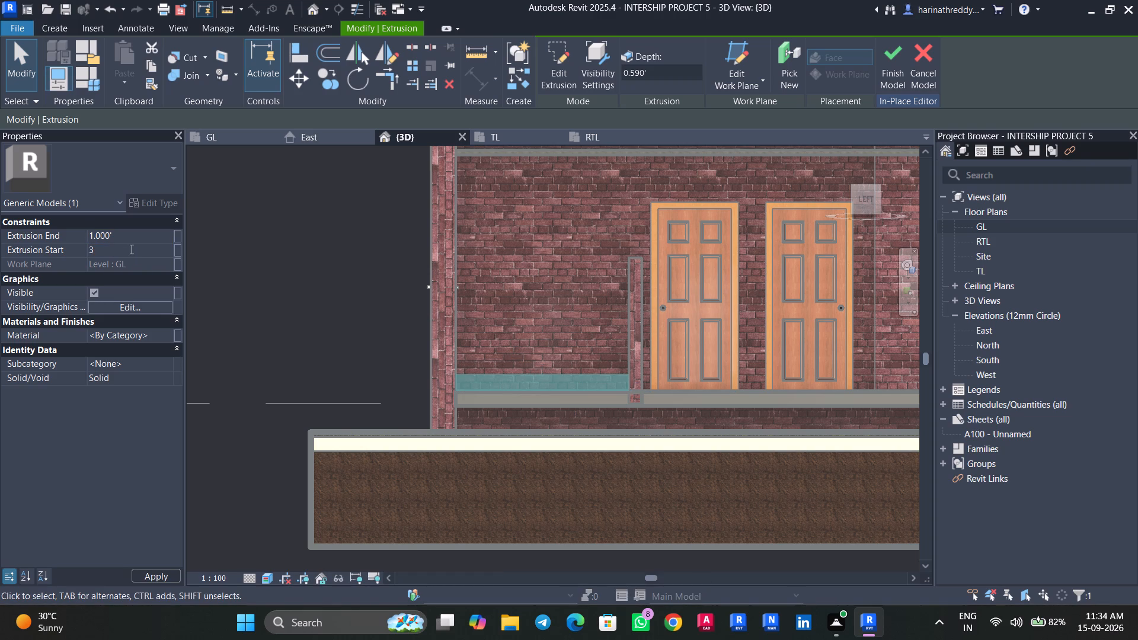
{"action": "key", "text": "BackSpace"}
{"action": "key", "text": "BackSpace"}
{"action": "type", "text": "4'"}
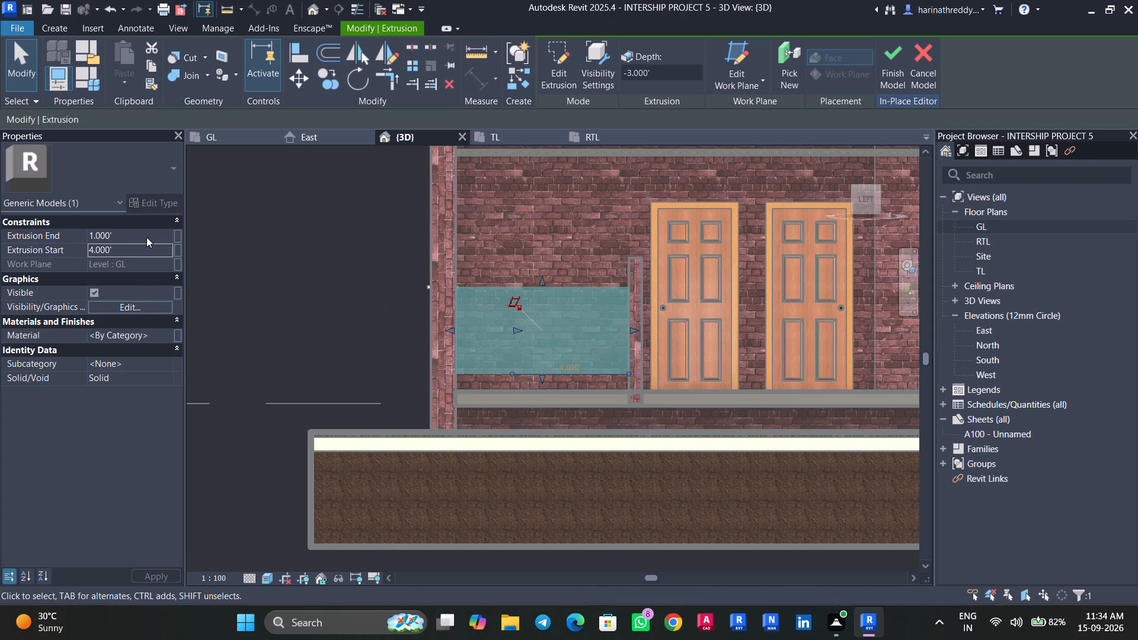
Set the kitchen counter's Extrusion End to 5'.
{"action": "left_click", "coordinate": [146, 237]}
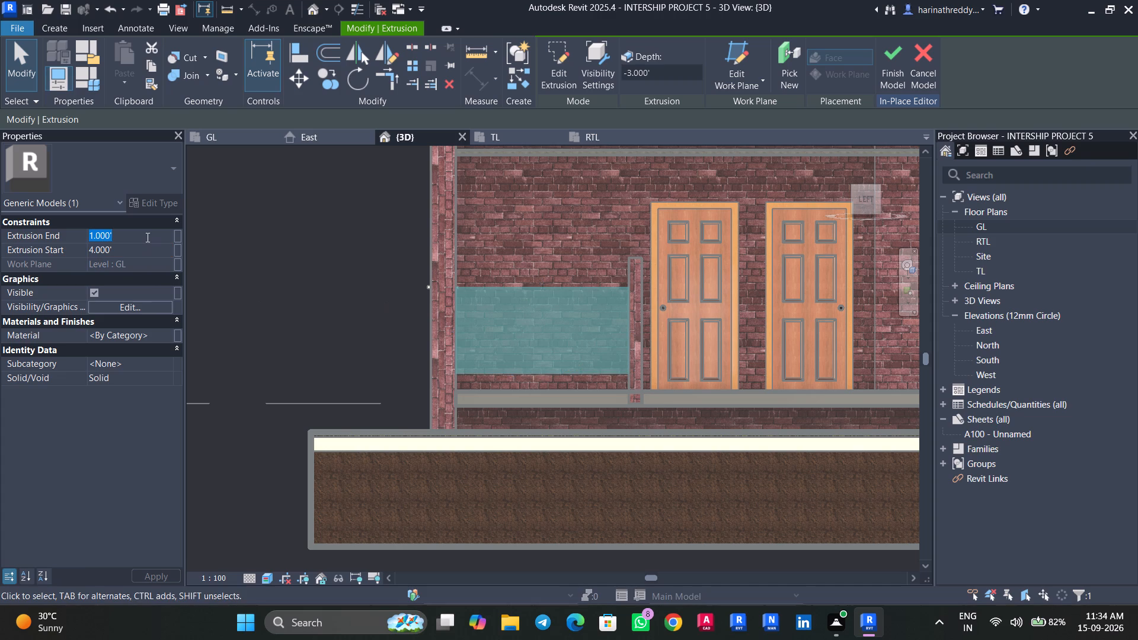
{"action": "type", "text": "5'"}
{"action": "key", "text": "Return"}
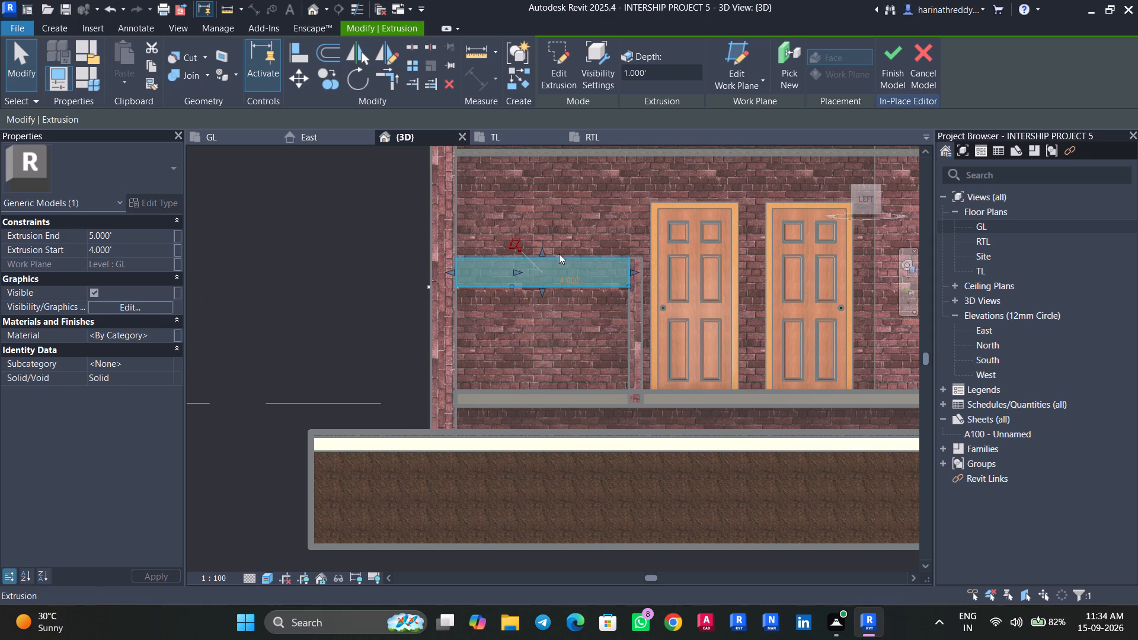
Thin the counter slab from its top face, setting the Extrusion End to 4.5'.
{"action": "left_click_drag", "start_coordinate": [541, 255], "coordinate": [544, 271]}
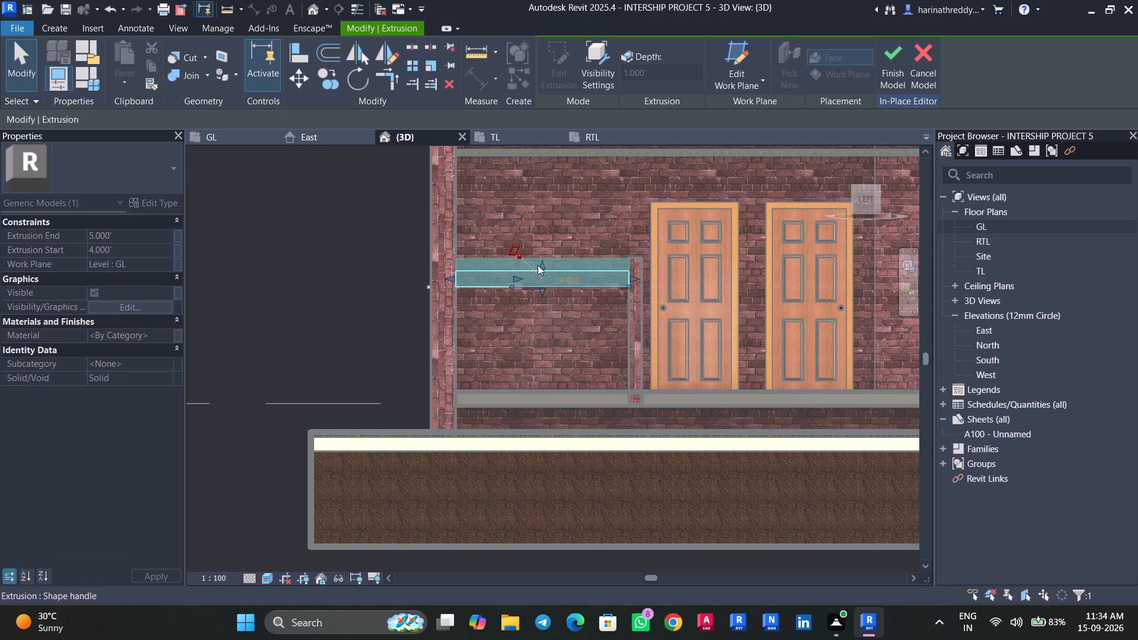
{"action": "left_click", "coordinate": [136, 235]}
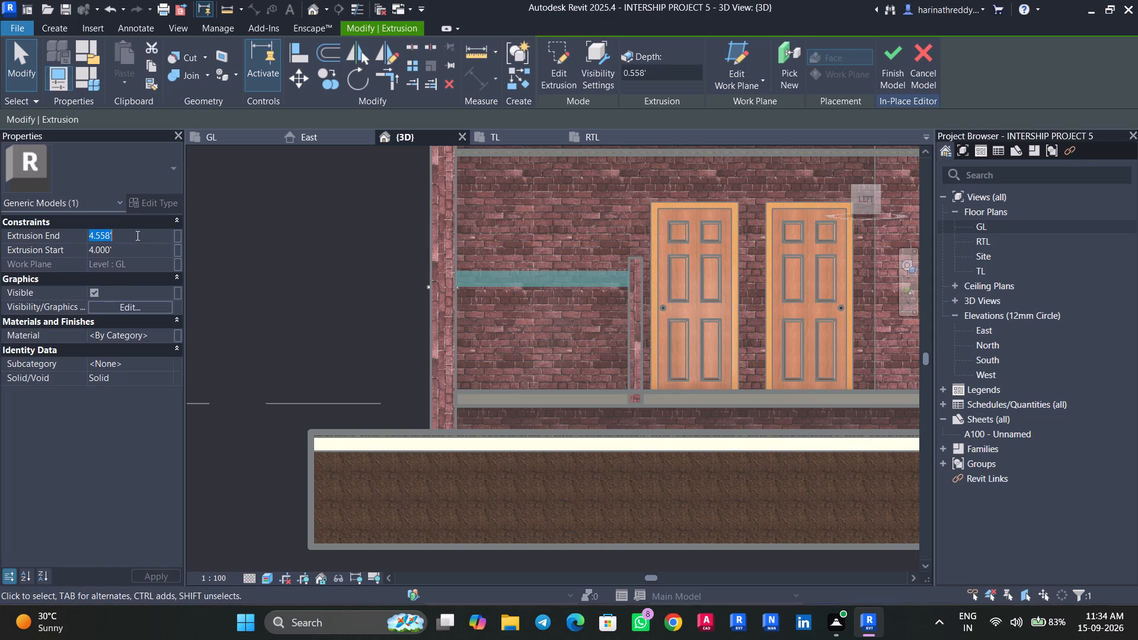
{"action": "type", "text": "4.5'"}
{"action": "key", "text": "Return"}
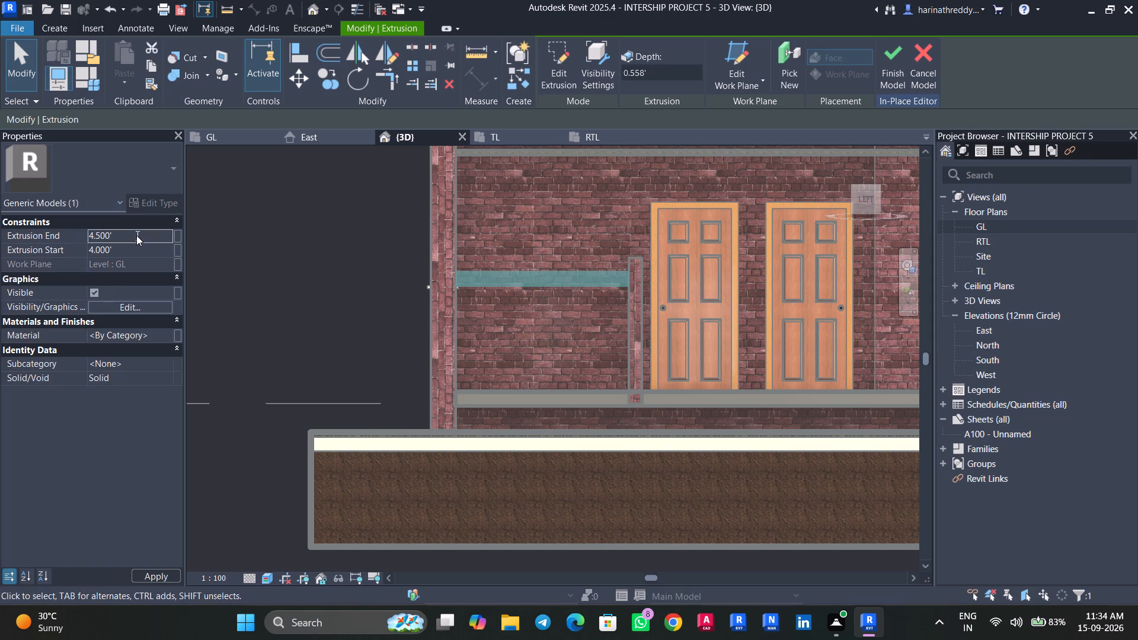
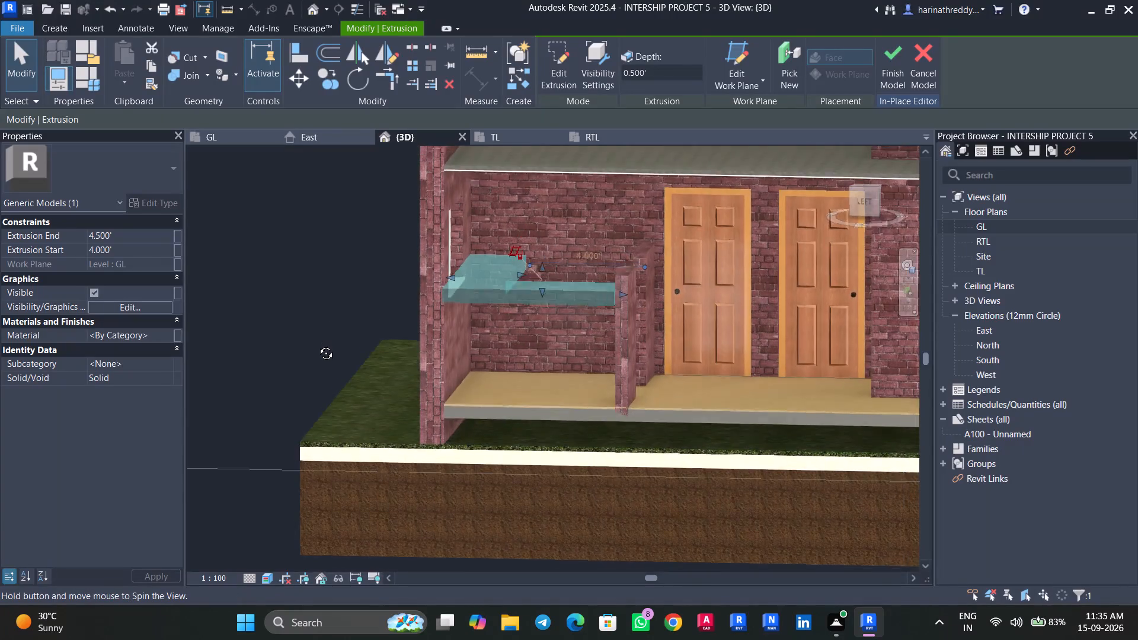
Finish the in-place model edit of the kitchen counter.
{"action": "scroll", "coordinate": [275, 380], "scroll_direction": "down", "scroll_amount": 4}
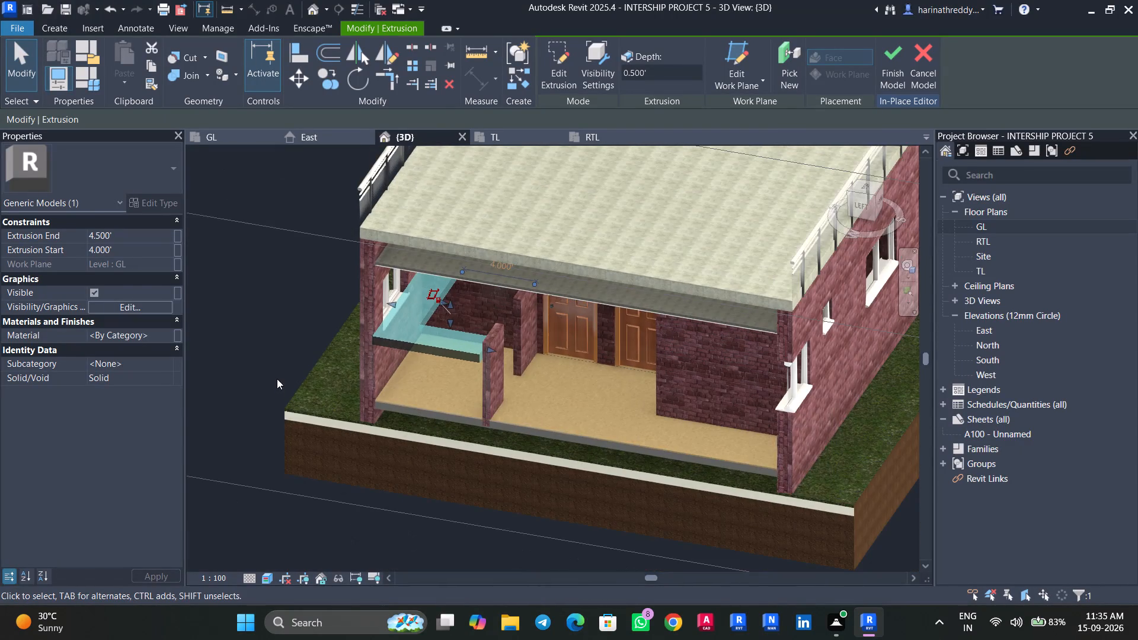
{"action": "key", "text": "Escape"}
{"action": "key", "text": "Escape"}
{"action": "scroll", "coordinate": [389, 436], "scroll_direction": "down", "scroll_amount": 4}
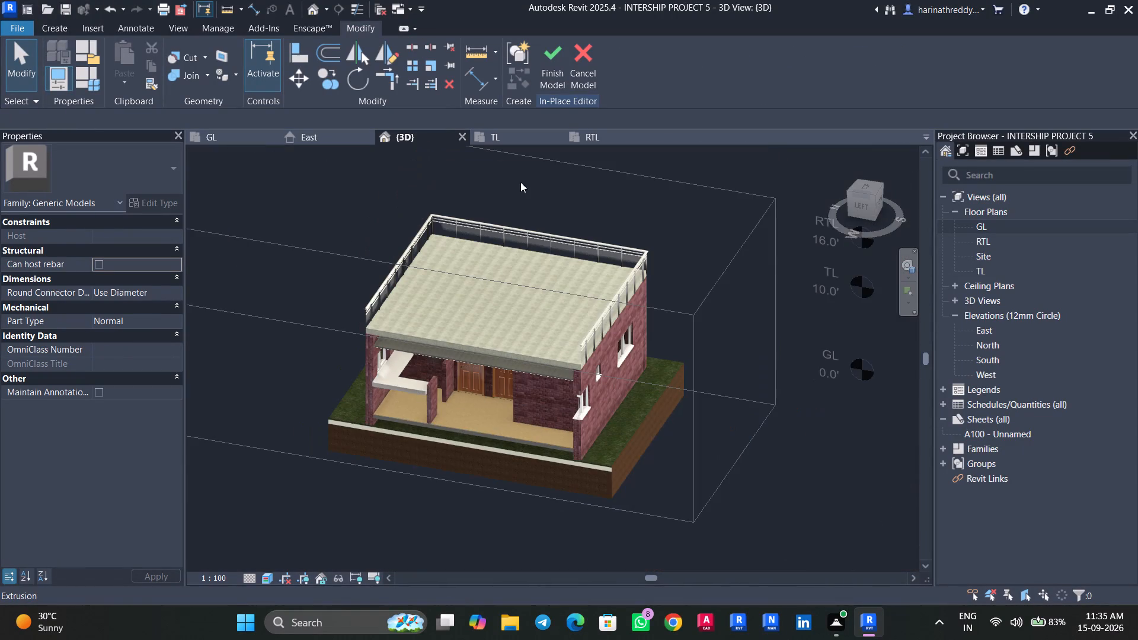
{"action": "left_click", "coordinate": [557, 68]}
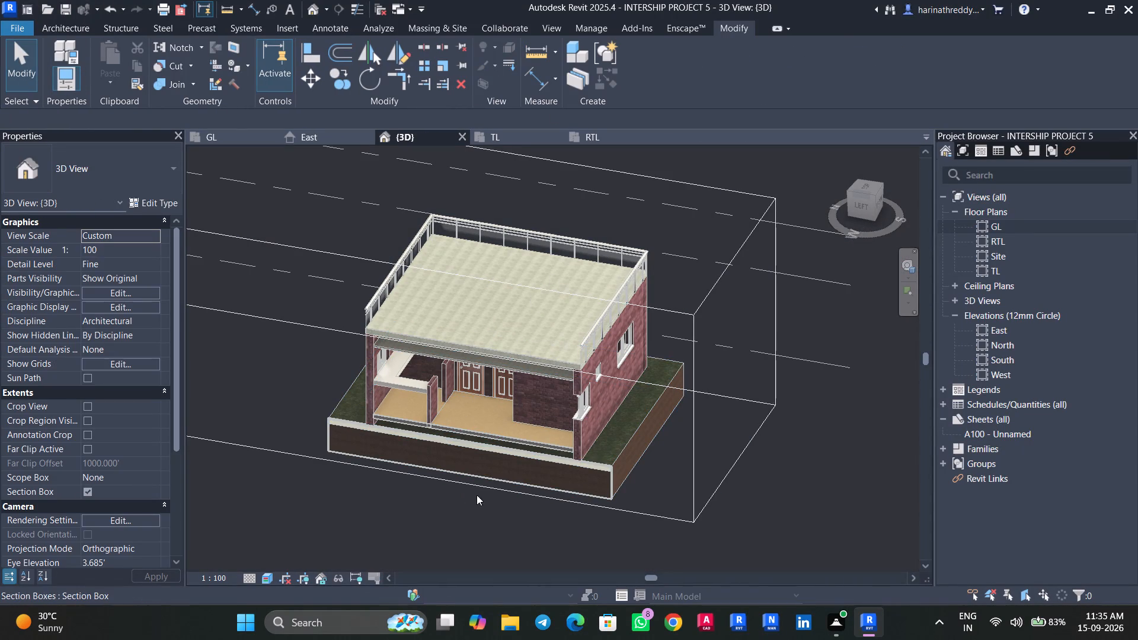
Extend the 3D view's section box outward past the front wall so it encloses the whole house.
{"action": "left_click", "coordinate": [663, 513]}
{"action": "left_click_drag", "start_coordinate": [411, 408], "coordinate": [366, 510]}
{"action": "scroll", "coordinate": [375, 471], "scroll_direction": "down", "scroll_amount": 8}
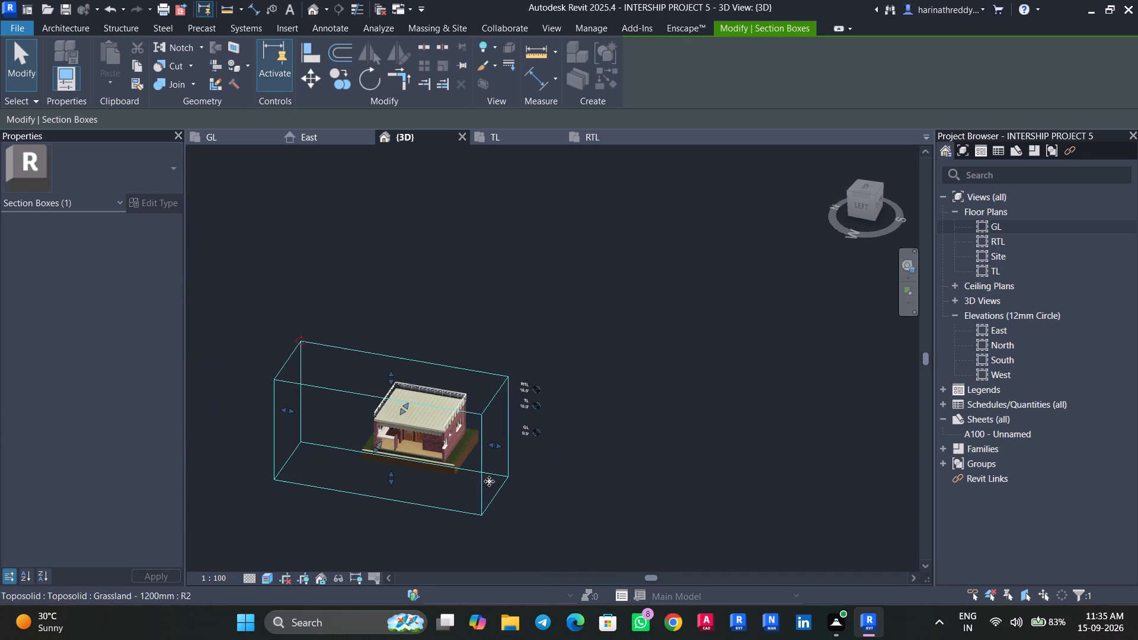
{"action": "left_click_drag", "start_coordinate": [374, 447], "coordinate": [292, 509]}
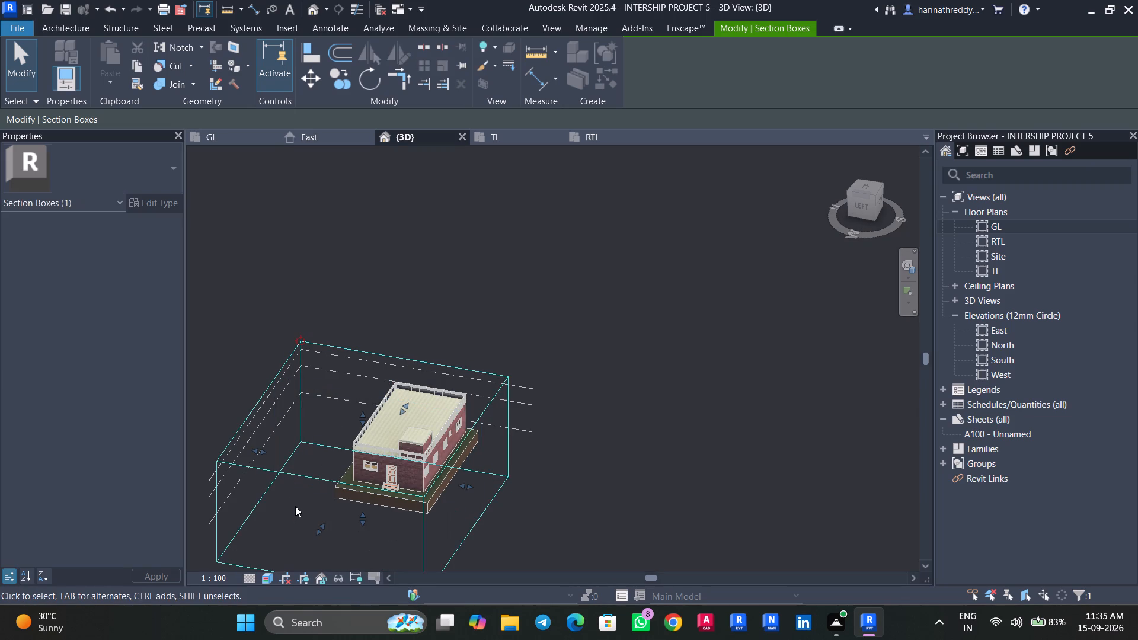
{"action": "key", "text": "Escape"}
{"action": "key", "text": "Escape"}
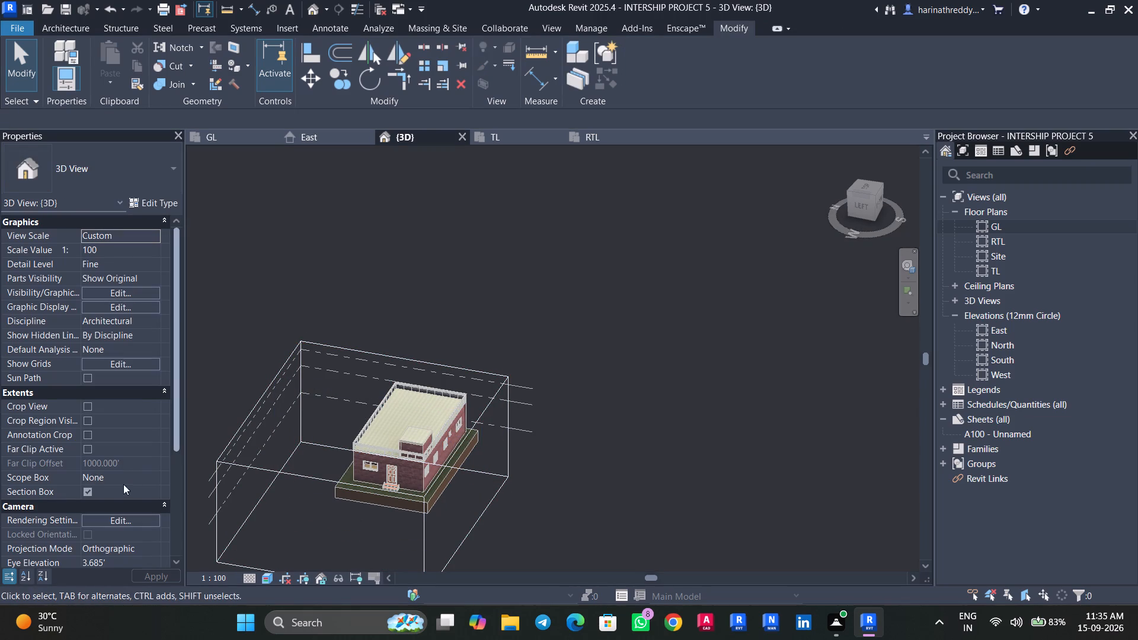
Turn off the section box in the 3D view.
{"action": "left_click", "coordinate": [87, 488]}
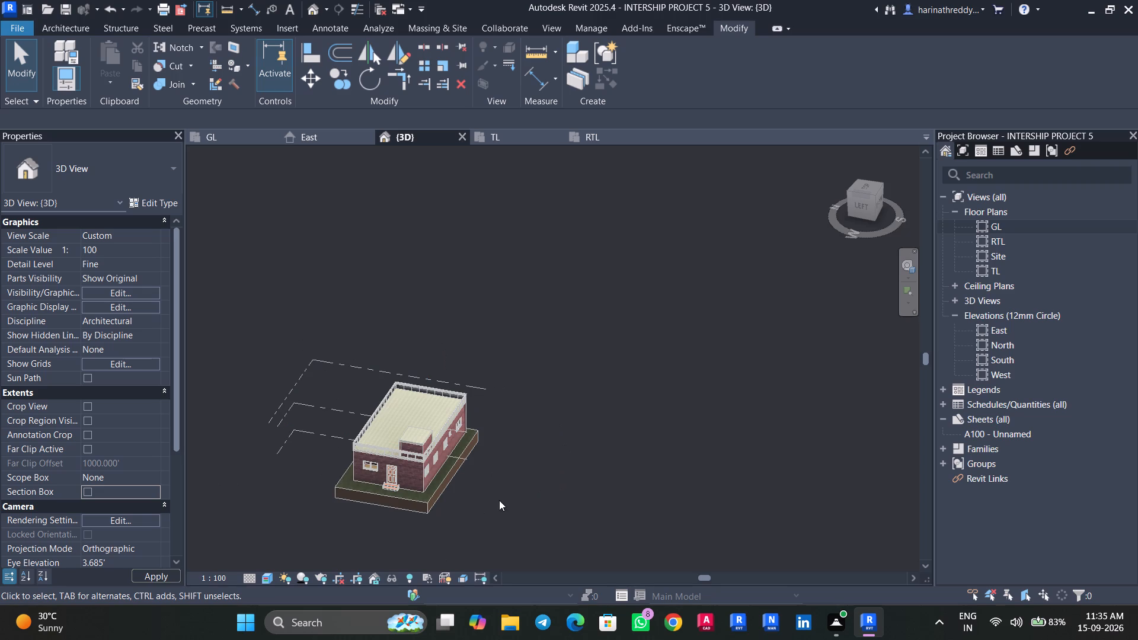
Examine the house exterior in 3D, viewing the entrance side and the side walls with windows.
{"action": "scroll", "coordinate": [410, 538], "scroll_direction": "up", "scroll_amount": 1}
{"action": "scroll", "coordinate": [410, 538], "scroll_direction": "down", "scroll_amount": 1}
{"action": "scroll", "coordinate": [410, 538], "scroll_direction": "up", "scroll_amount": 7}
{"action": "scroll", "coordinate": [370, 512], "scroll_direction": "up", "scroll_amount": 2}
{"action": "middle_click_drag", "start_coordinate": [362, 499], "coordinate": [373, 503]}
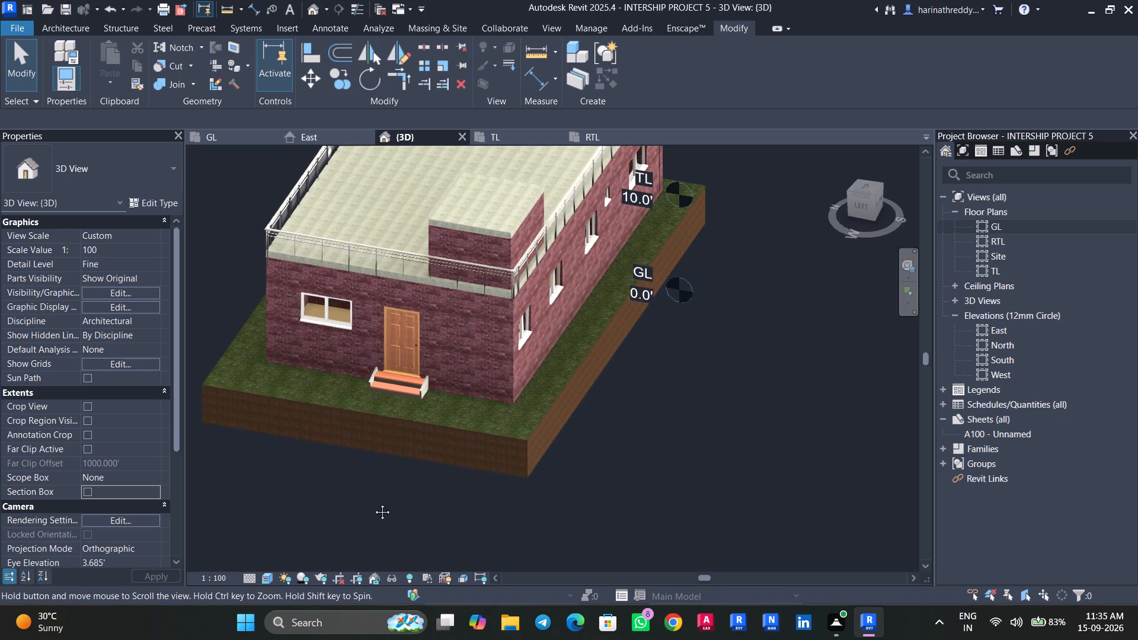
{"action": "middle_click_drag", "start_coordinate": [373, 503], "coordinate": [506, 489]}
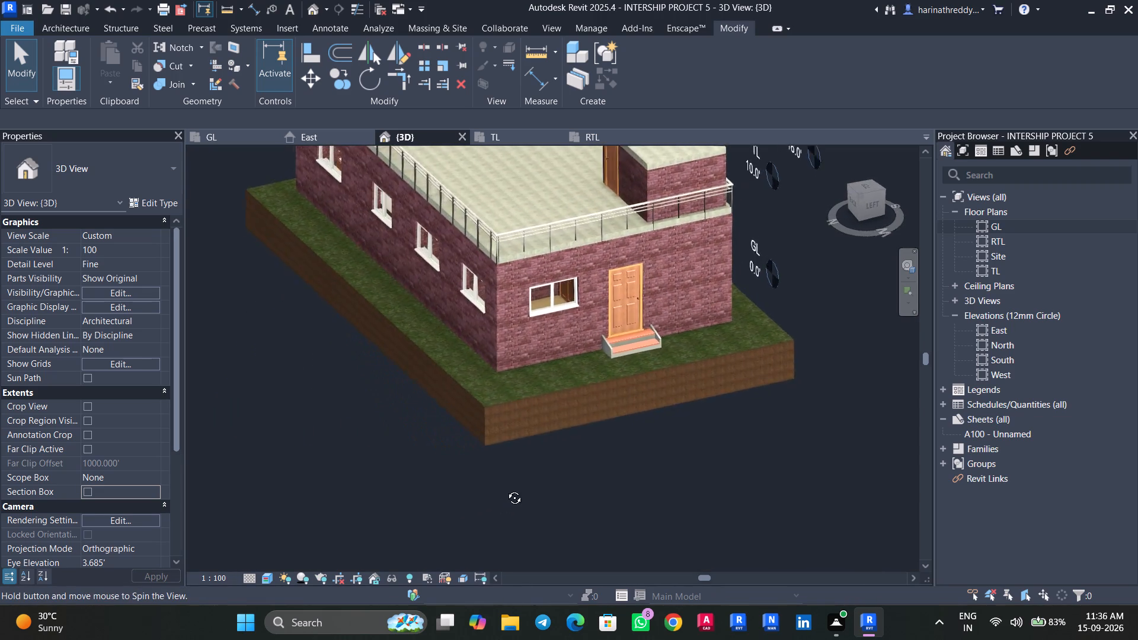
{"action": "middle_click_drag", "start_coordinate": [506, 489], "coordinate": [561, 526]}
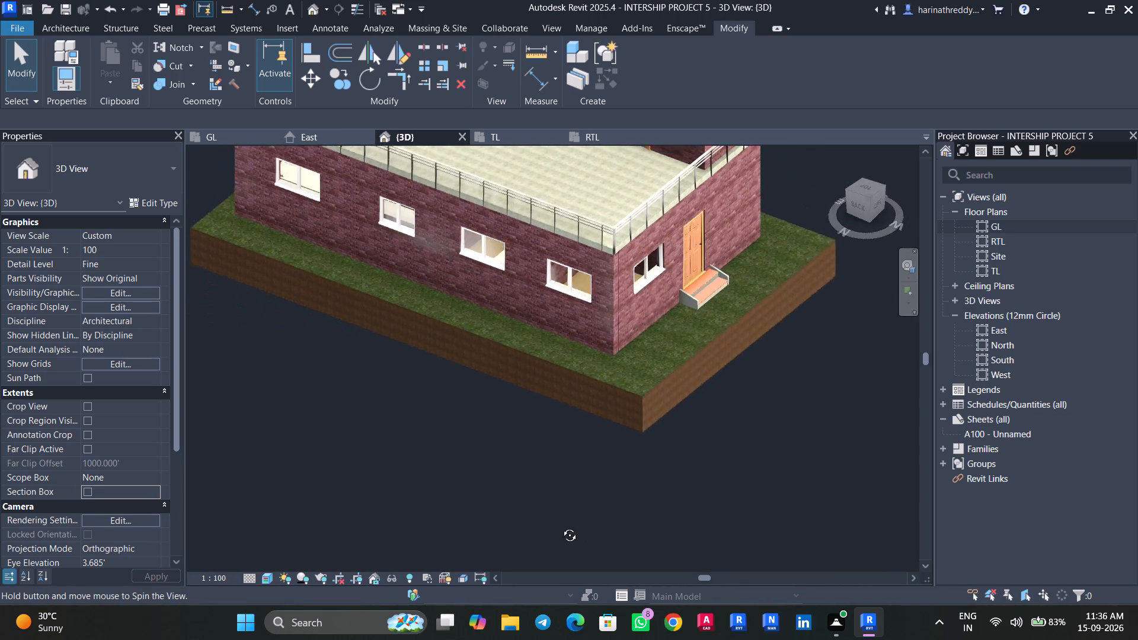
{"action": "middle_click_drag", "start_coordinate": [561, 526], "coordinate": [481, 540]}
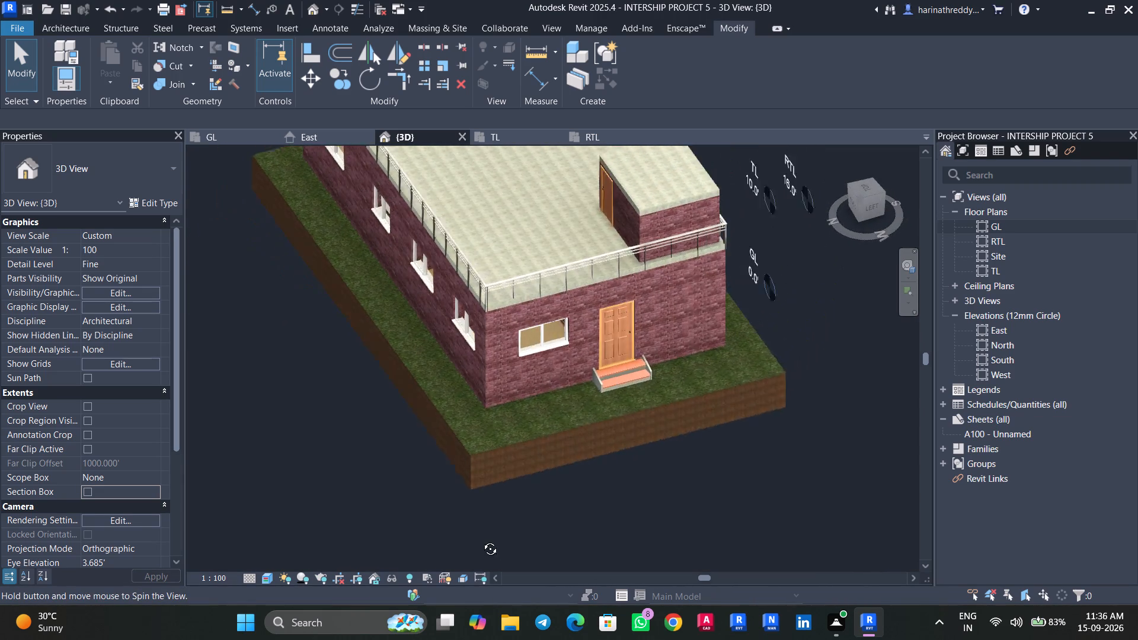
{"action": "middle_click_drag", "start_coordinate": [481, 540], "coordinate": [480, 540]}
In the GL floor plan, select the kitchen counter and check its outline against the PDF plan.
{"action": "left_click", "coordinate": [204, 137]}
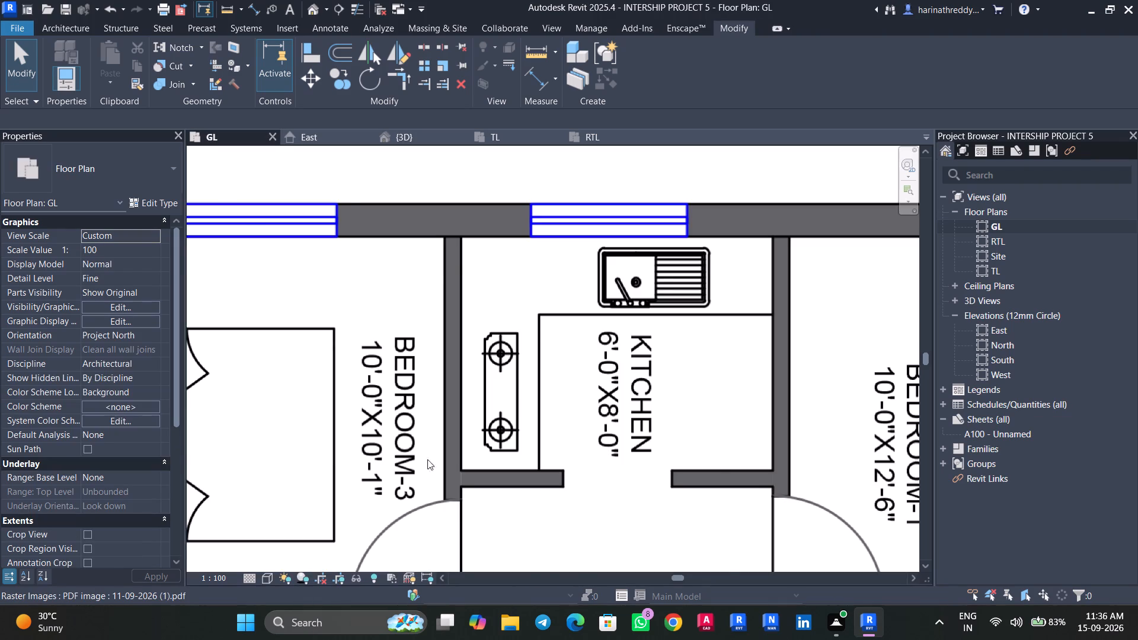
{"action": "scroll", "coordinate": [439, 461], "scroll_direction": "down", "scroll_amount": 4}
{"action": "left_click", "coordinate": [513, 356]}
{"action": "key", "text": "Tab"}
{"action": "key", "text": "Tab"}
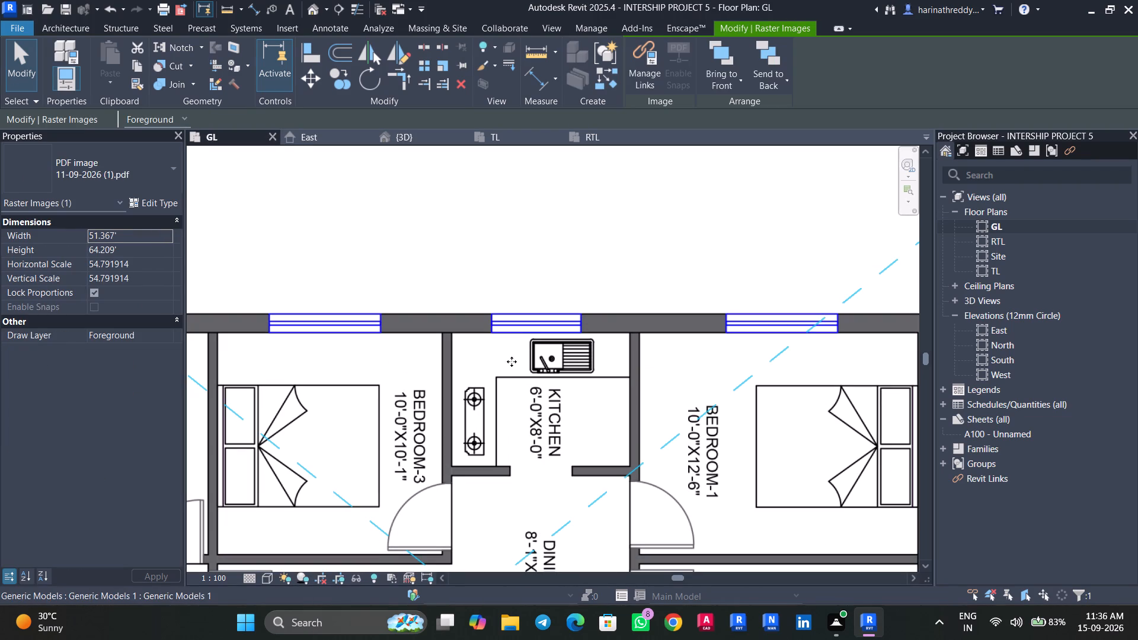
{"action": "key", "text": "Tab"}
{"action": "left_click", "coordinate": [512, 367]}
{"action": "scroll", "coordinate": [479, 369], "scroll_direction": "up", "scroll_amount": 3}
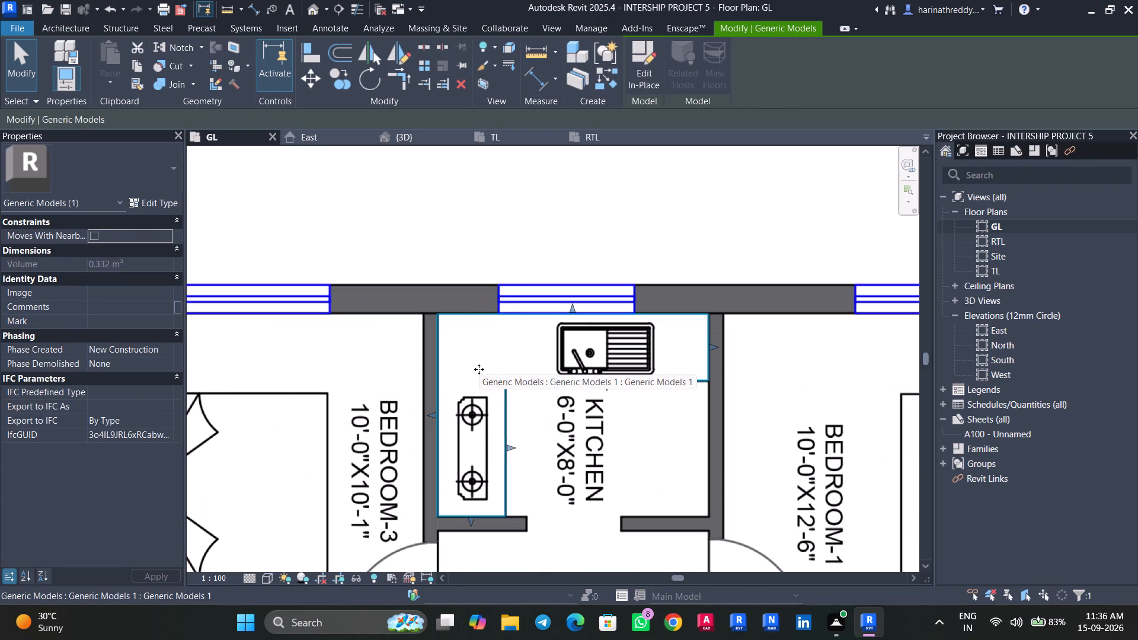
{"action": "key", "text": "Escape"}
{"action": "key", "text": "Escape"}
{"action": "middle_click_drag", "start_coordinate": [533, 479], "coordinate": [527, 451]}
{"action": "scroll", "coordinate": [527, 447], "scroll_direction": "down", "scroll_amount": 5}
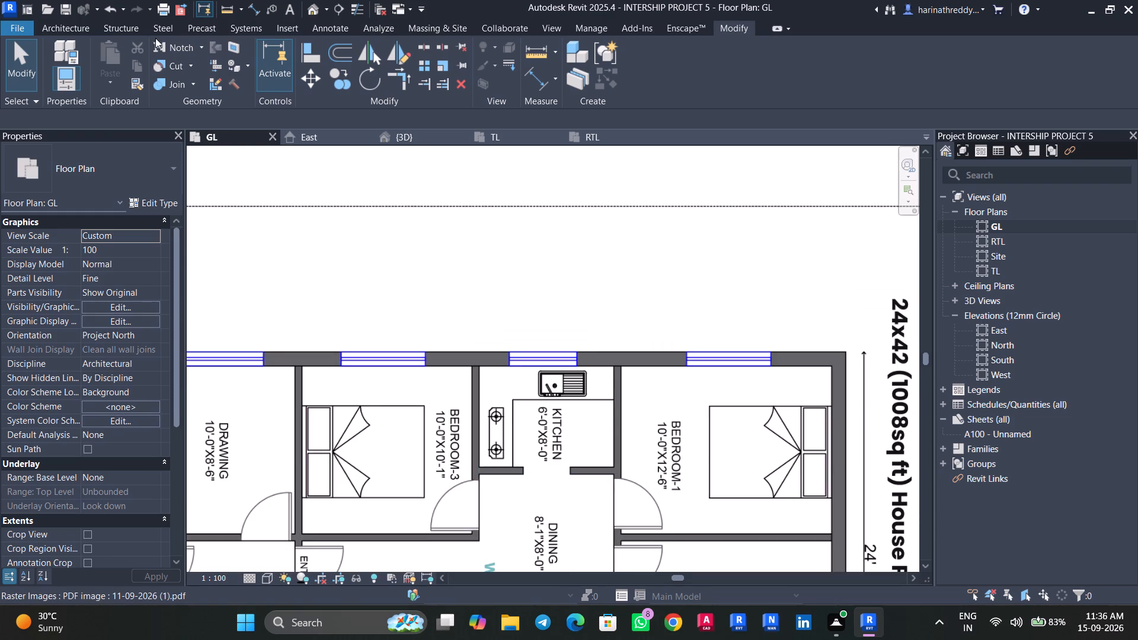
Load the Plumbing_Fixtures_Sgl-Sink_Kitchen_1 family from the Plumbing category of the Autodesk family library.
{"action": "left_click", "coordinate": [286, 25]}
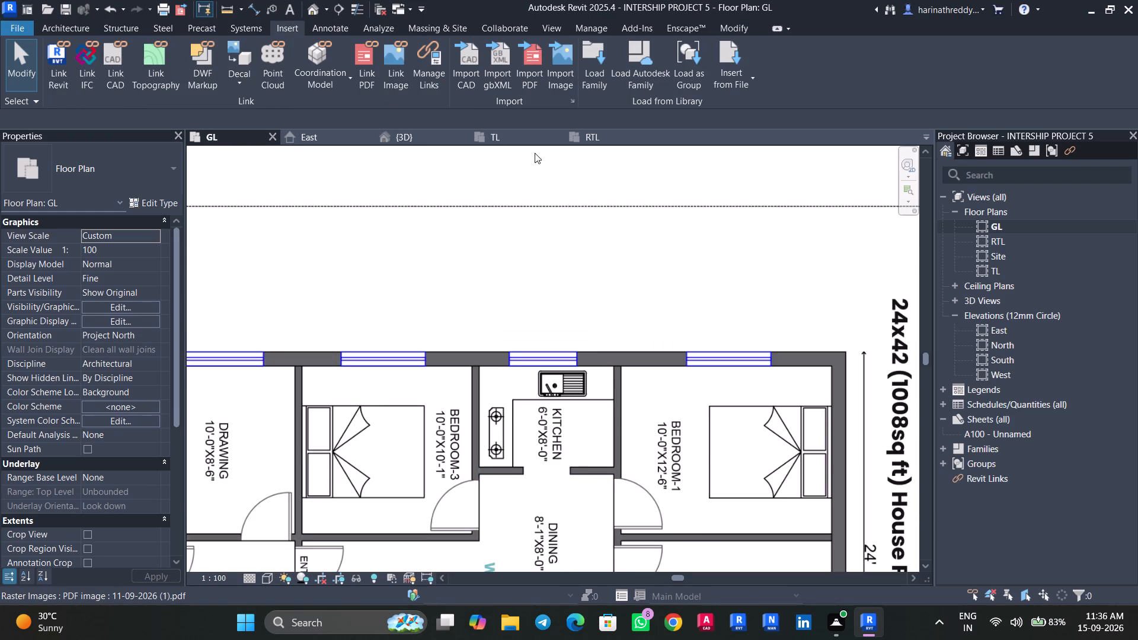
{"action": "left_click", "coordinate": [644, 85]}
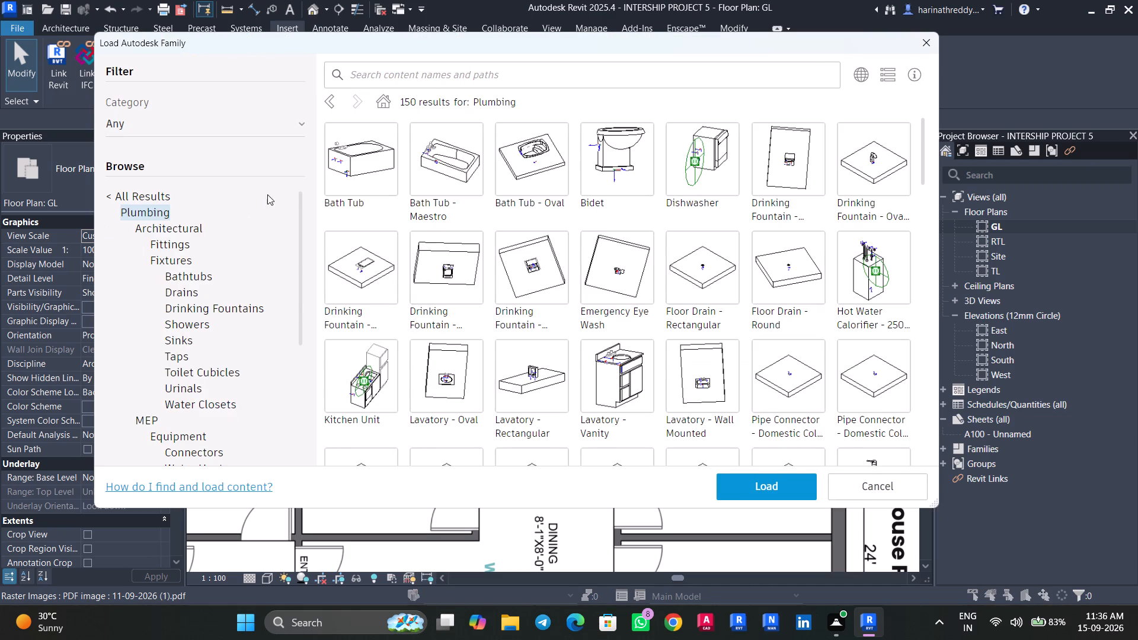
{"action": "left_click", "coordinate": [378, 105]}
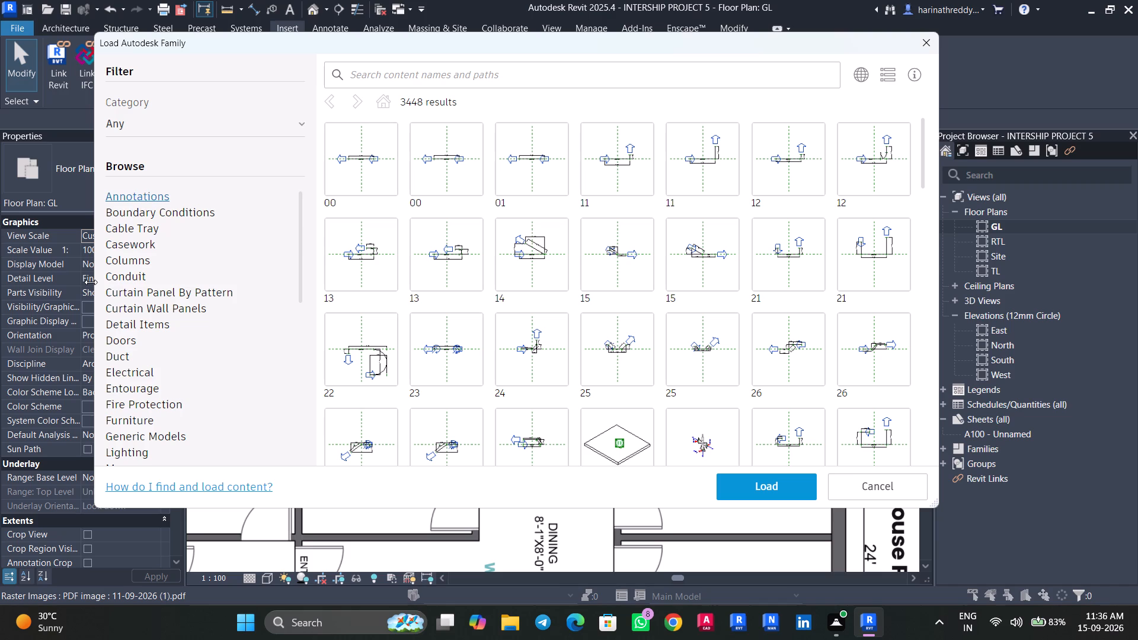
{"action": "scroll", "coordinate": [117, 392], "scroll_direction": "down", "scroll_amount": 2}
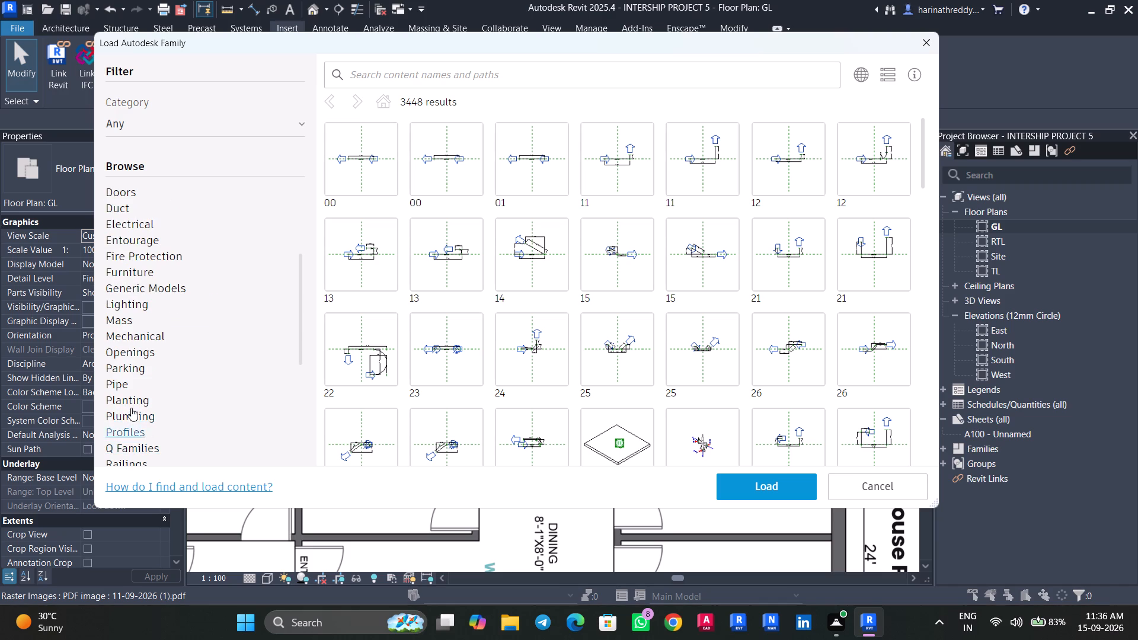
{"action": "left_click", "coordinate": [132, 414]}
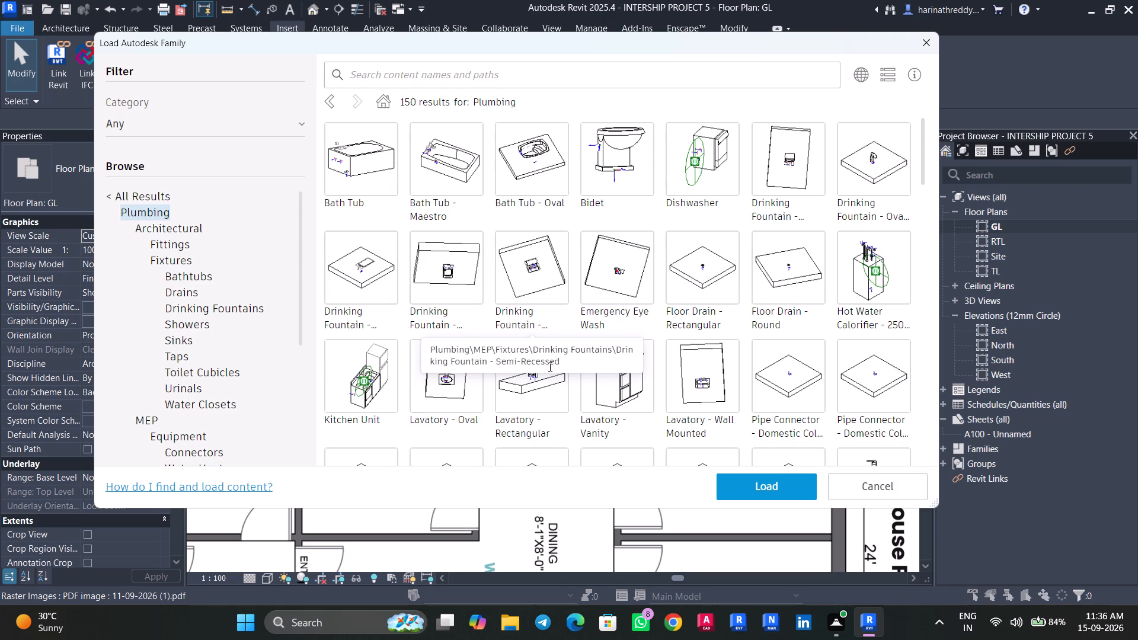
{"action": "scroll", "coordinate": [549, 366], "scroll_direction": "down", "scroll_amount": 5}
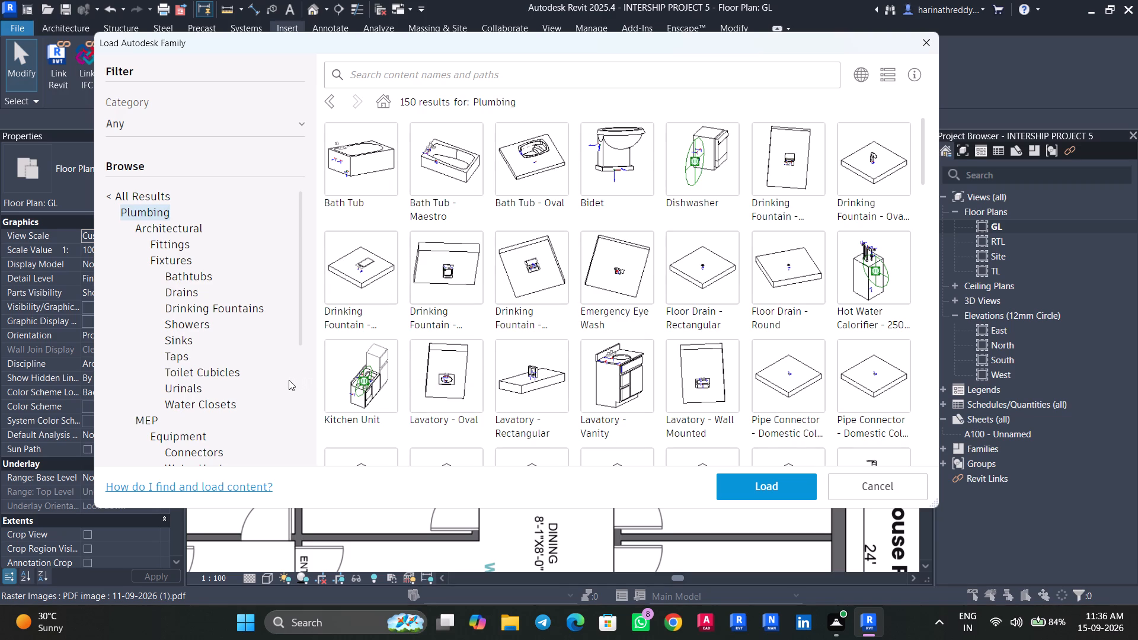
{"action": "scroll", "coordinate": [289, 380], "scroll_direction": "down", "scroll_amount": 3}
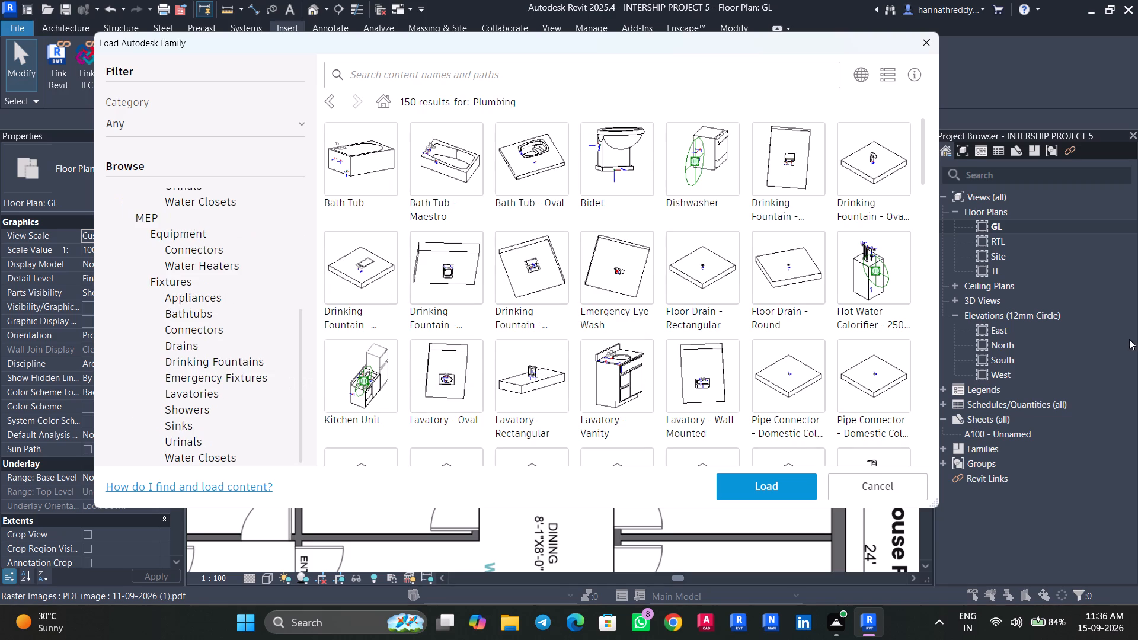
{"action": "scroll", "coordinate": [933, 327], "scroll_direction": "down", "scroll_amount": 2}
{"action": "scroll", "coordinate": [829, 319], "scroll_direction": "down", "scroll_amount": 4}
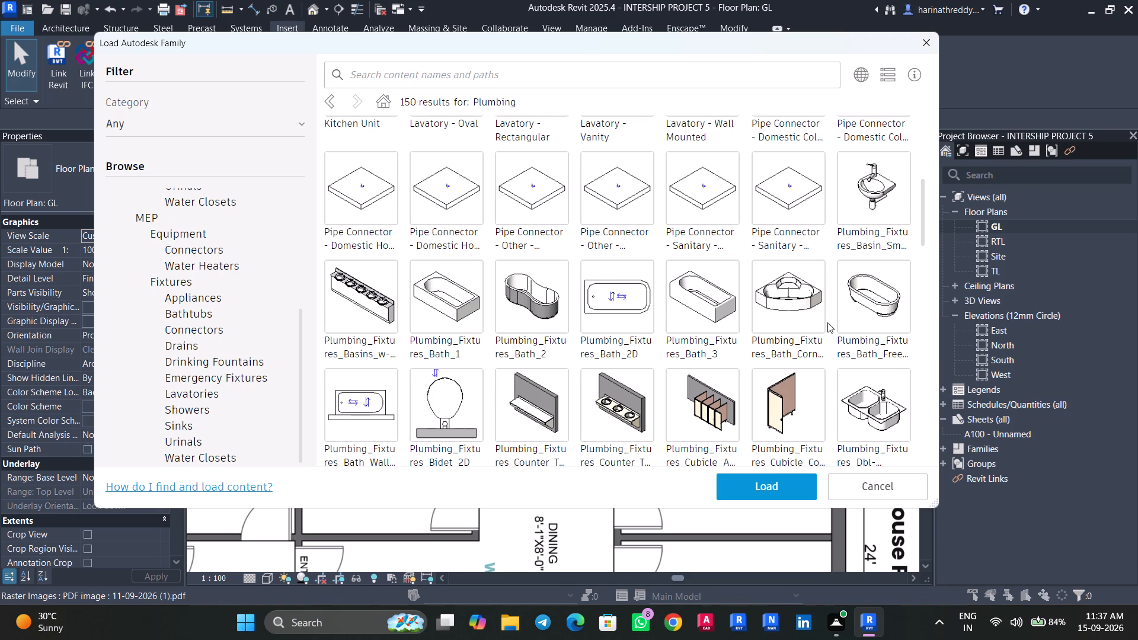
{"action": "scroll", "coordinate": [827, 322], "scroll_direction": "down", "scroll_amount": 4}
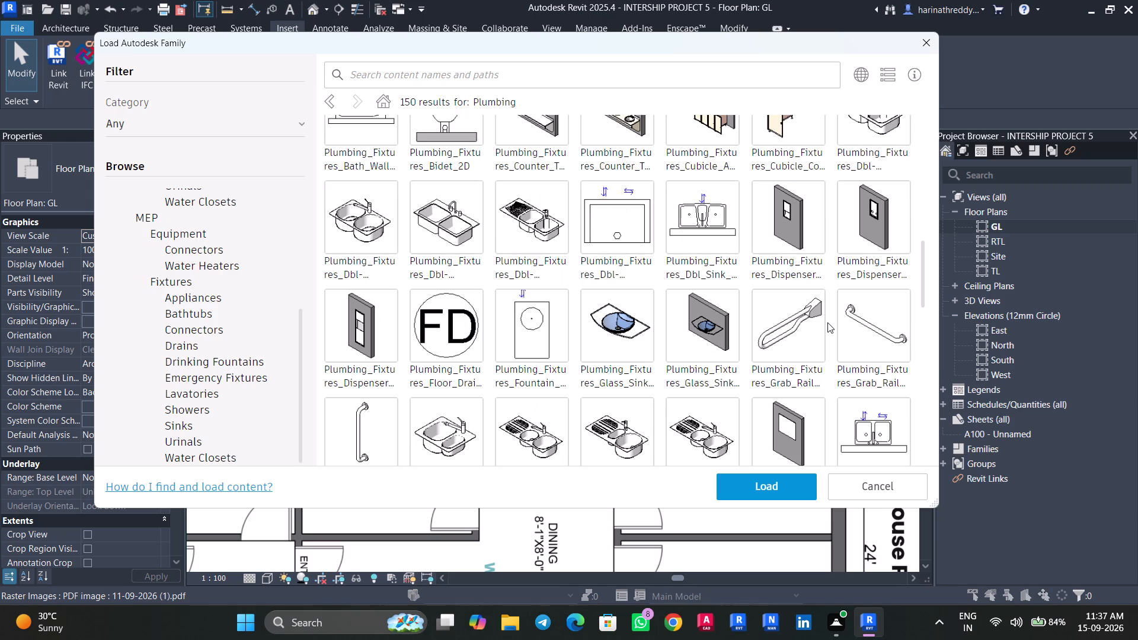
{"action": "scroll", "coordinate": [827, 322], "scroll_direction": "down", "scroll_amount": 7}
{"action": "scroll", "coordinate": [827, 324], "scroll_direction": "up", "scroll_amount": 3}
{"action": "scroll", "coordinate": [827, 324], "scroll_direction": "down", "scroll_amount": 4}
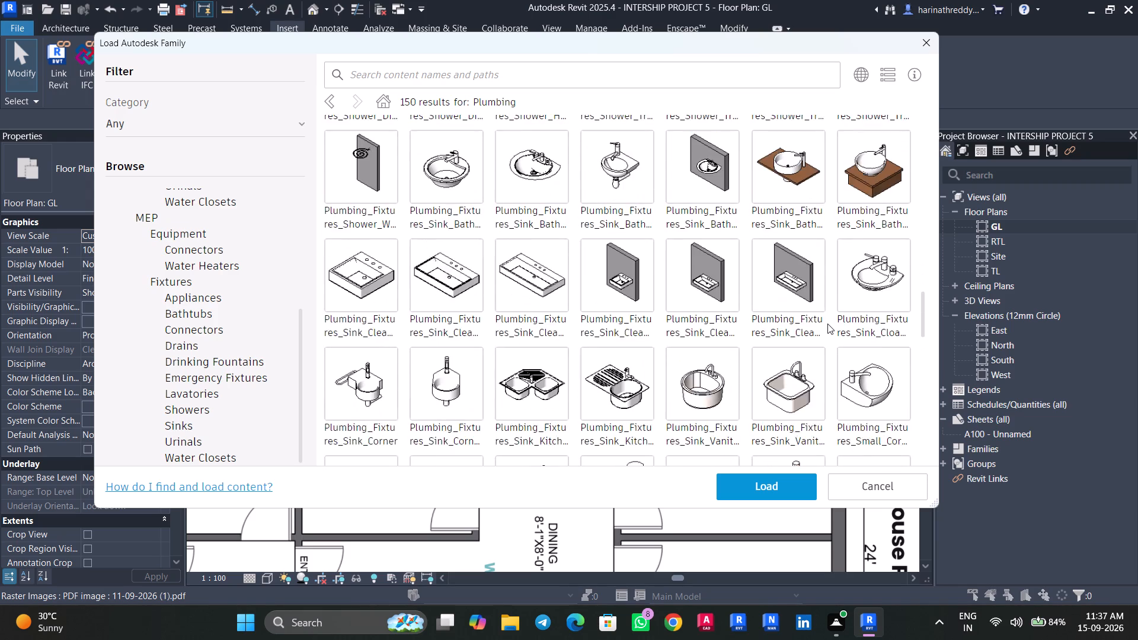
{"action": "scroll", "coordinate": [827, 324], "scroll_direction": "down", "scroll_amount": 2}
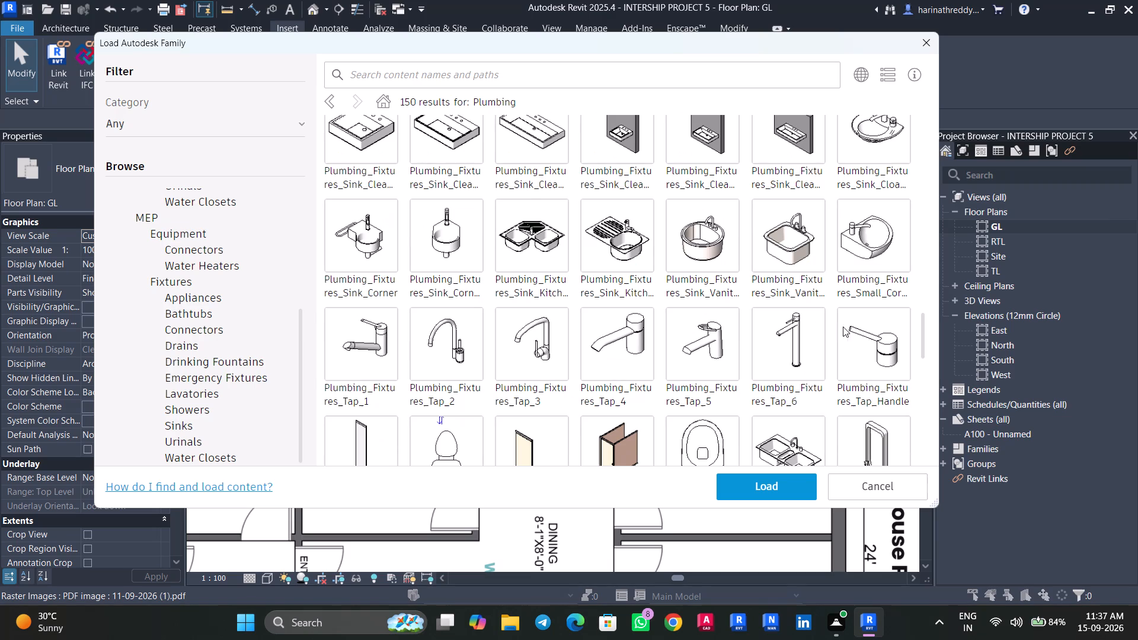
{"action": "scroll", "coordinate": [796, 343], "scroll_direction": "down", "scroll_amount": 5}
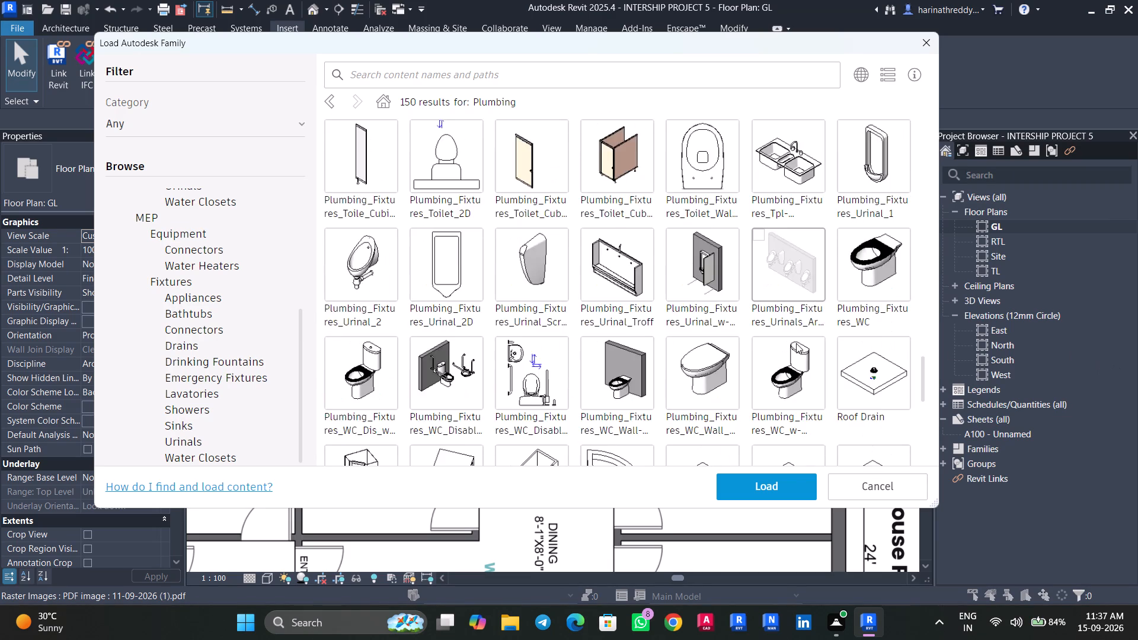
{"action": "scroll", "coordinate": [659, 340], "scroll_direction": "down", "scroll_amount": 5}
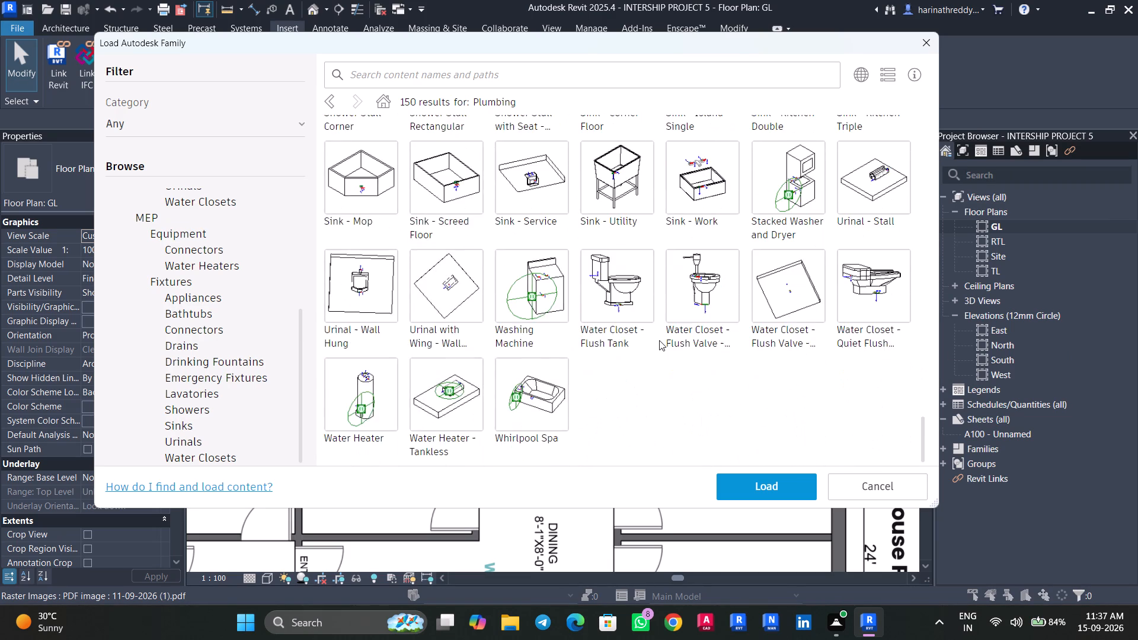
{"action": "scroll", "coordinate": [659, 340], "scroll_direction": "down", "scroll_amount": 1}
{"action": "scroll", "coordinate": [659, 340], "scroll_direction": "up", "scroll_amount": 12}
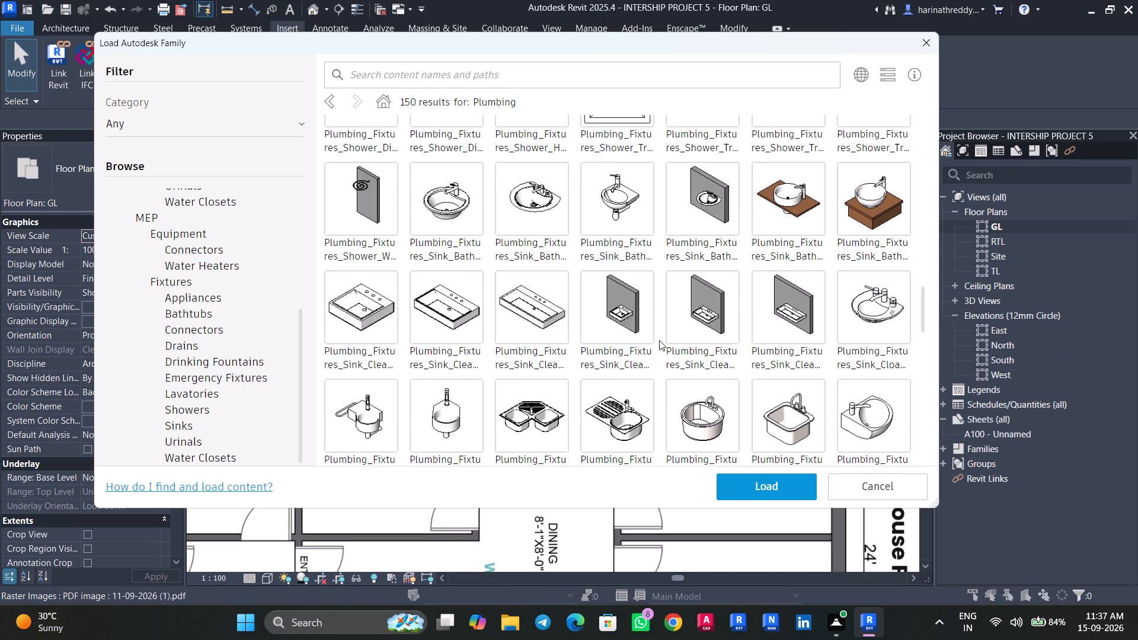
{"action": "scroll", "coordinate": [659, 340], "scroll_direction": "up", "scroll_amount": 4}
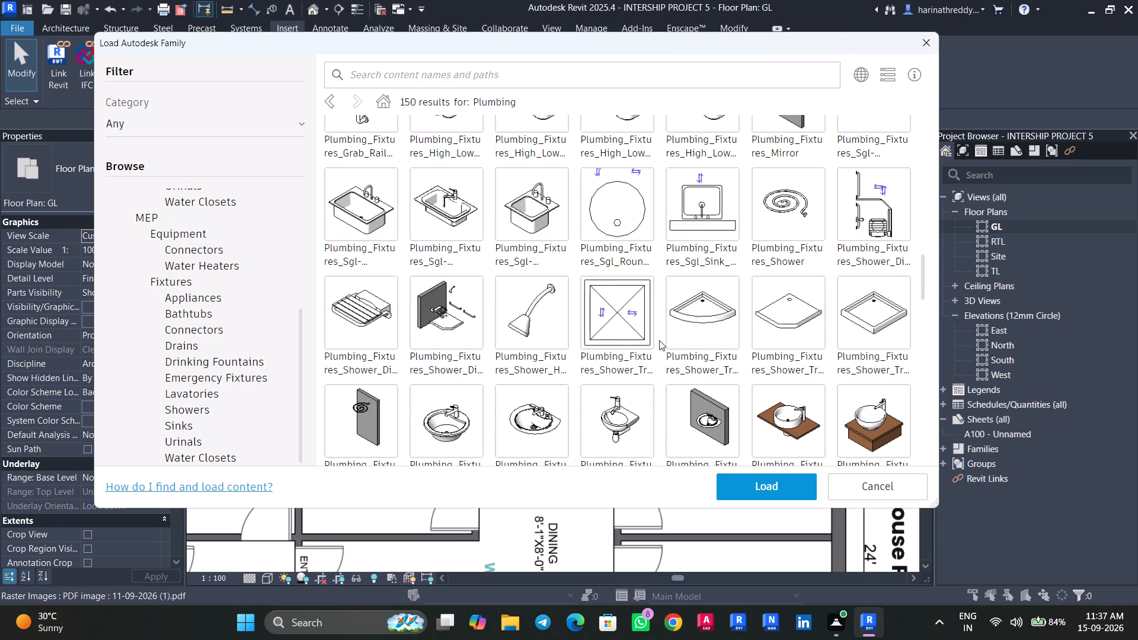
{"action": "left_click", "coordinate": [350, 257]}
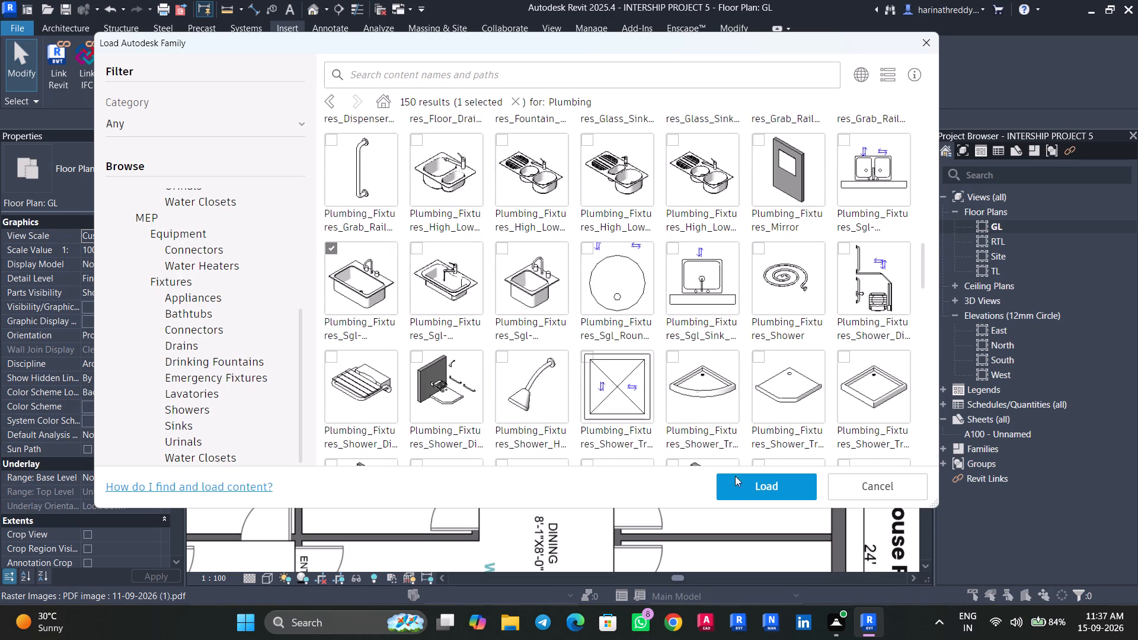
{"action": "left_click", "coordinate": [776, 483]}
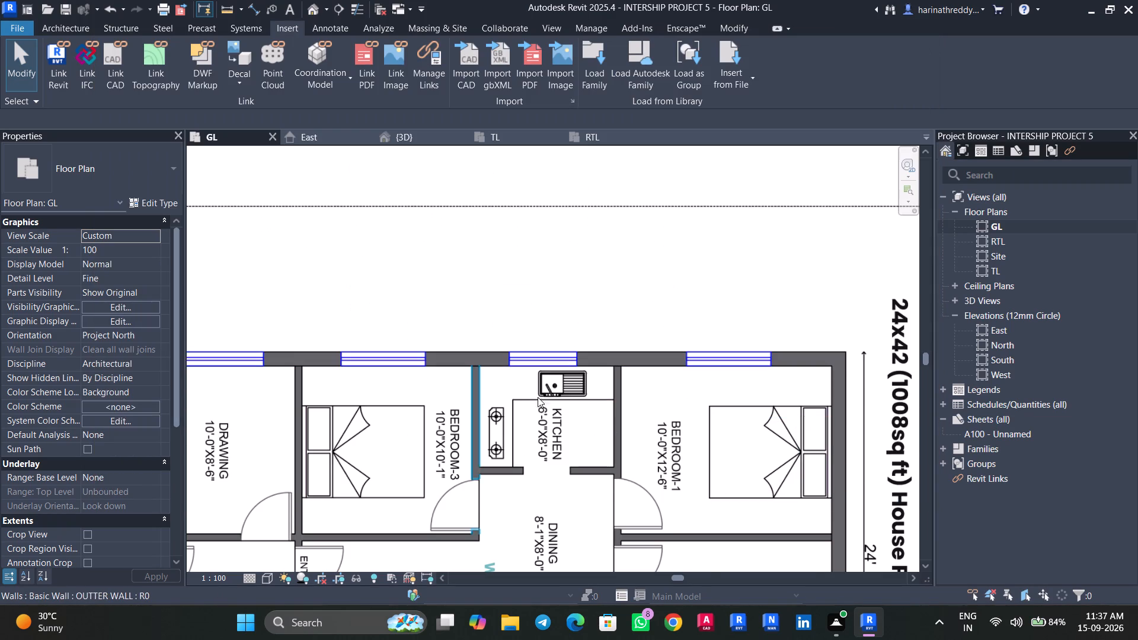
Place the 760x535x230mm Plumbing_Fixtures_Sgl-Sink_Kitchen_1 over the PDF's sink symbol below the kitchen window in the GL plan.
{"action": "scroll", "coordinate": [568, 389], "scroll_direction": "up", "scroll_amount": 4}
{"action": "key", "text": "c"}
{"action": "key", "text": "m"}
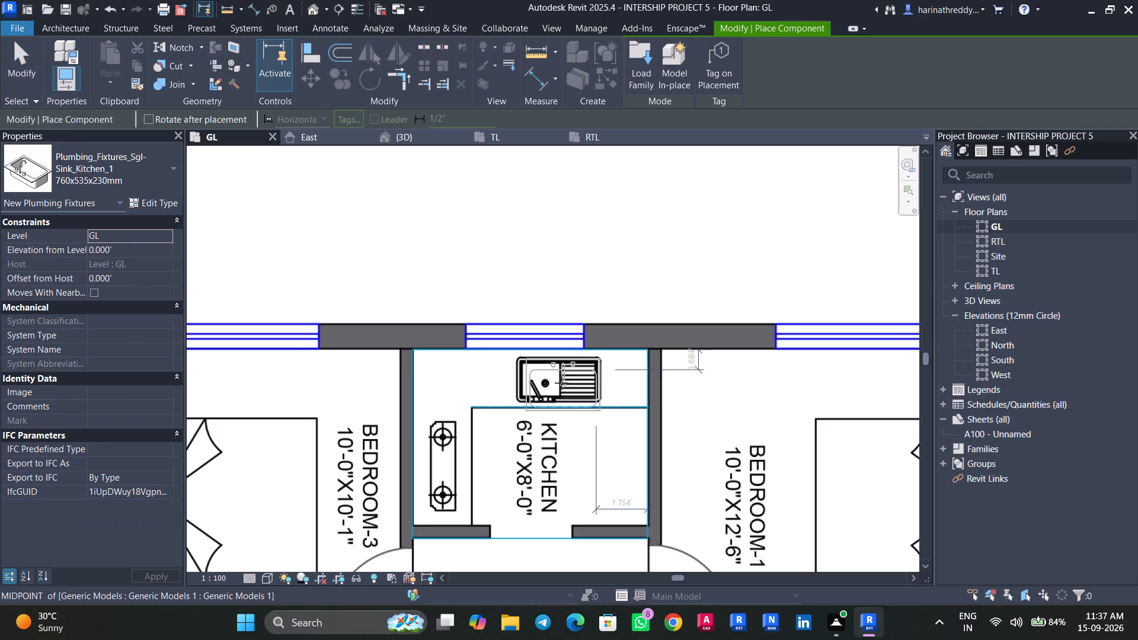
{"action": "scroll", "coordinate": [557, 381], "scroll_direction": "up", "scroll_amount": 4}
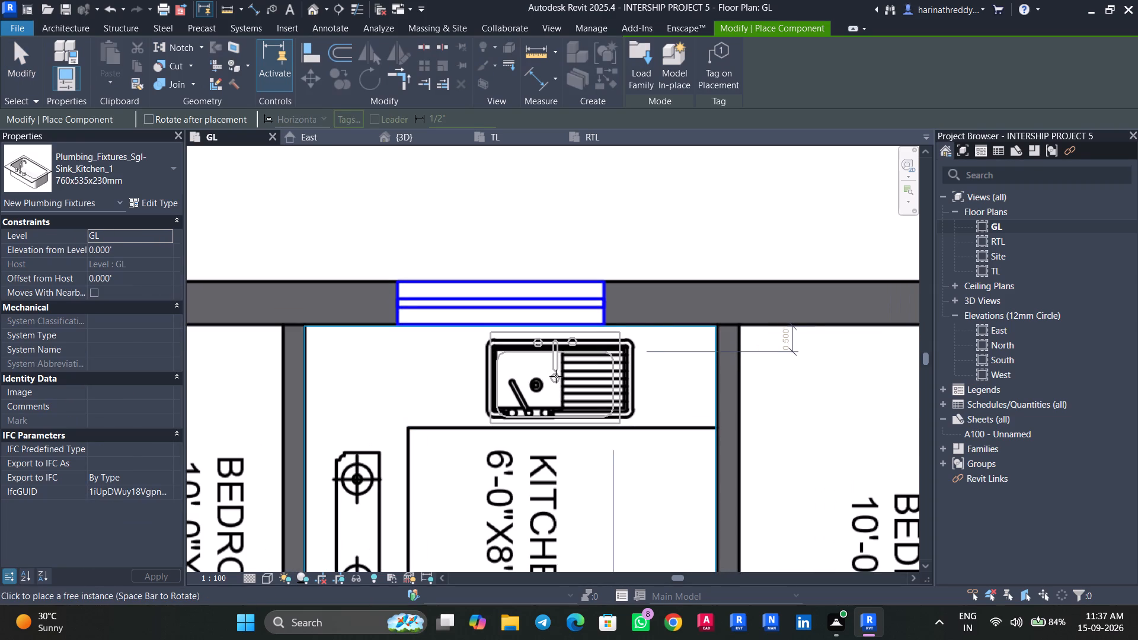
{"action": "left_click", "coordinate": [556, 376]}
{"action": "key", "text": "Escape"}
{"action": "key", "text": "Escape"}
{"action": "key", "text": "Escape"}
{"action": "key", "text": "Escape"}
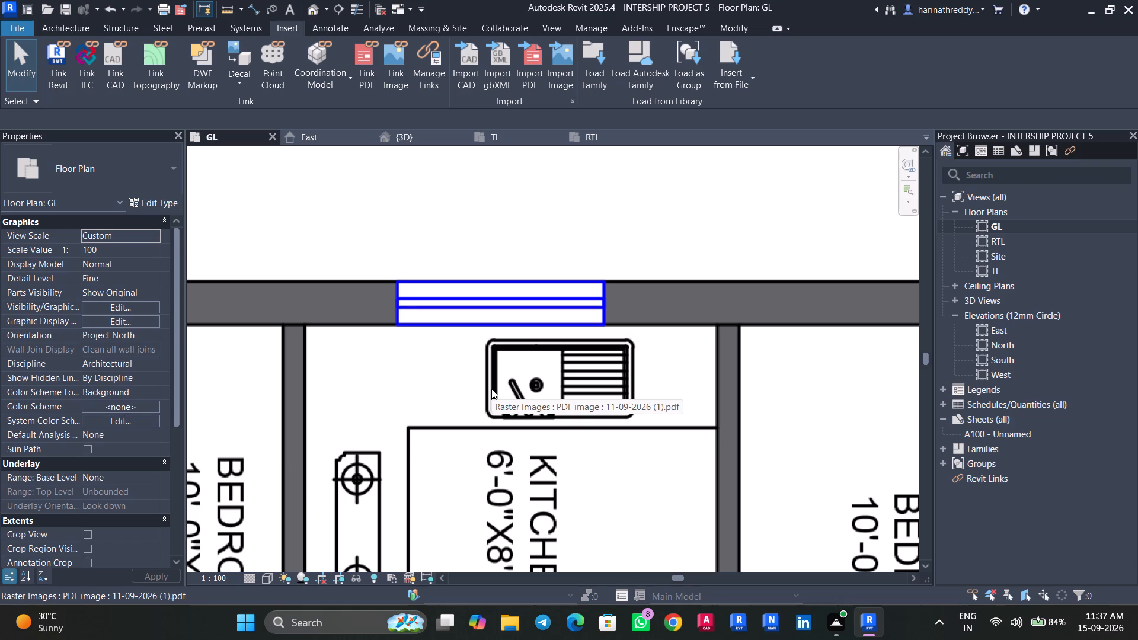
Turn on the section box in the 3D view and select the box.
{"action": "left_click", "coordinate": [399, 138]}
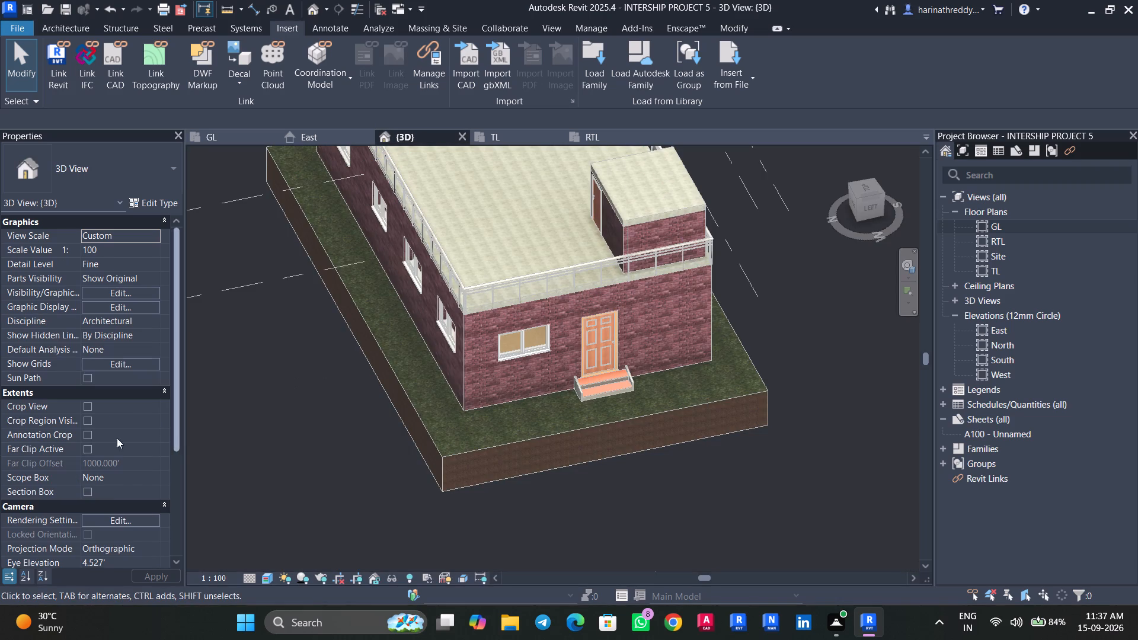
{"action": "left_click", "coordinate": [82, 494]}
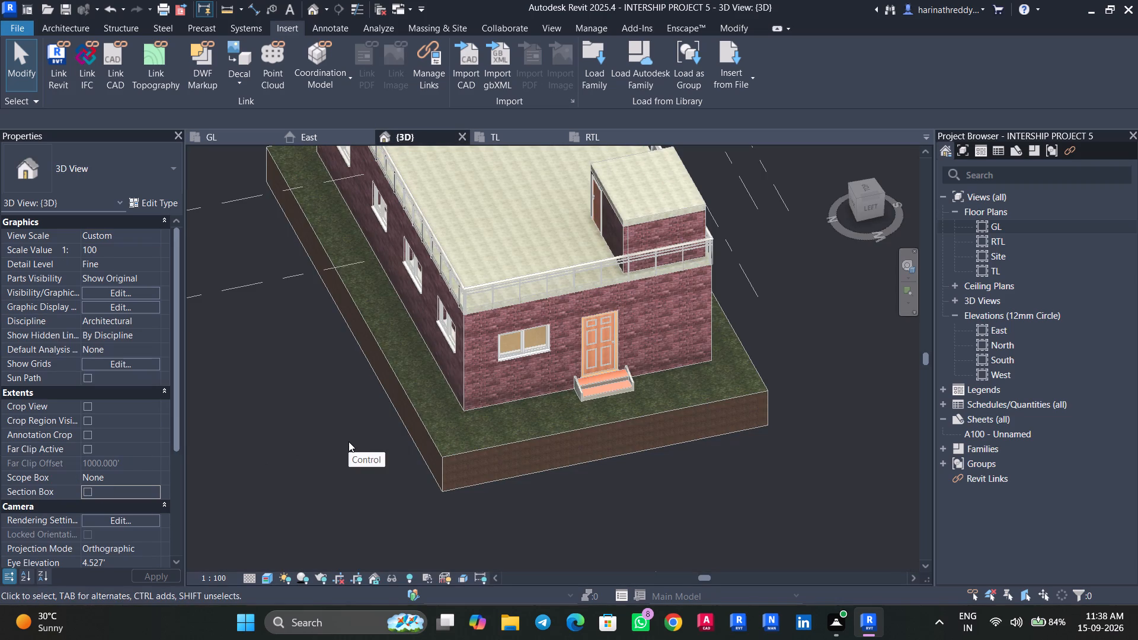
{"action": "left_click", "coordinate": [87, 493]}
{"action": "scroll", "coordinate": [277, 468], "scroll_direction": "down", "scroll_amount": 4}
{"action": "left_click", "coordinate": [251, 402]}
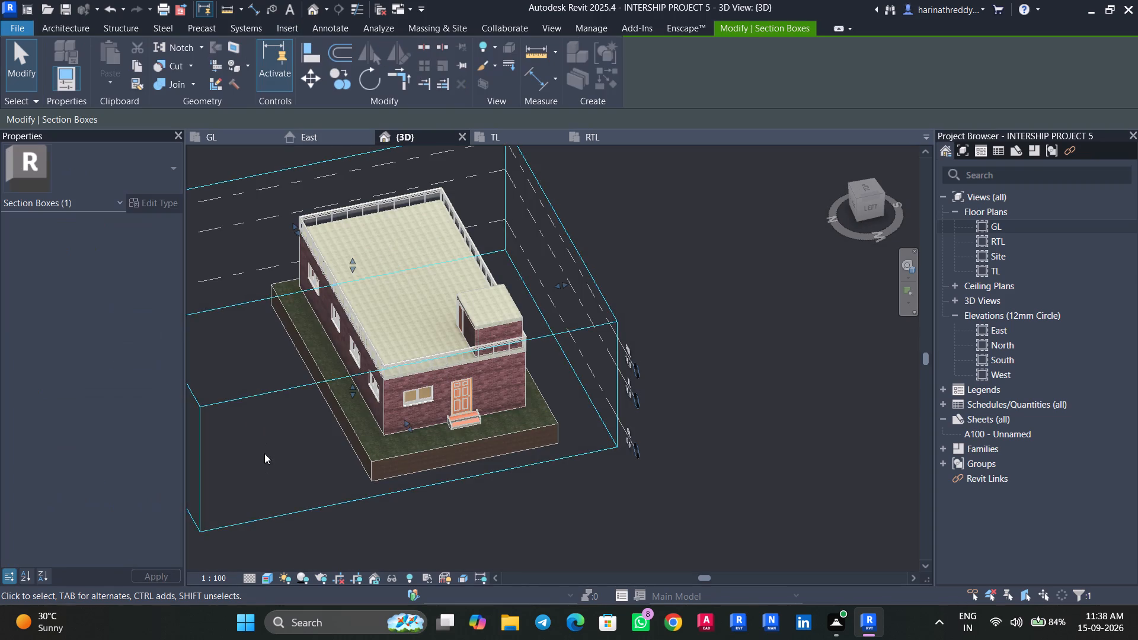
Adjust the section box faces to cut the house lengthwise between the front window and entrance door, keeping the kitchen side.
{"action": "middle_click_drag", "start_coordinate": [272, 462], "coordinate": [322, 519]}
{"action": "left_click_drag", "start_coordinate": [193, 428], "coordinate": [314, 433]}
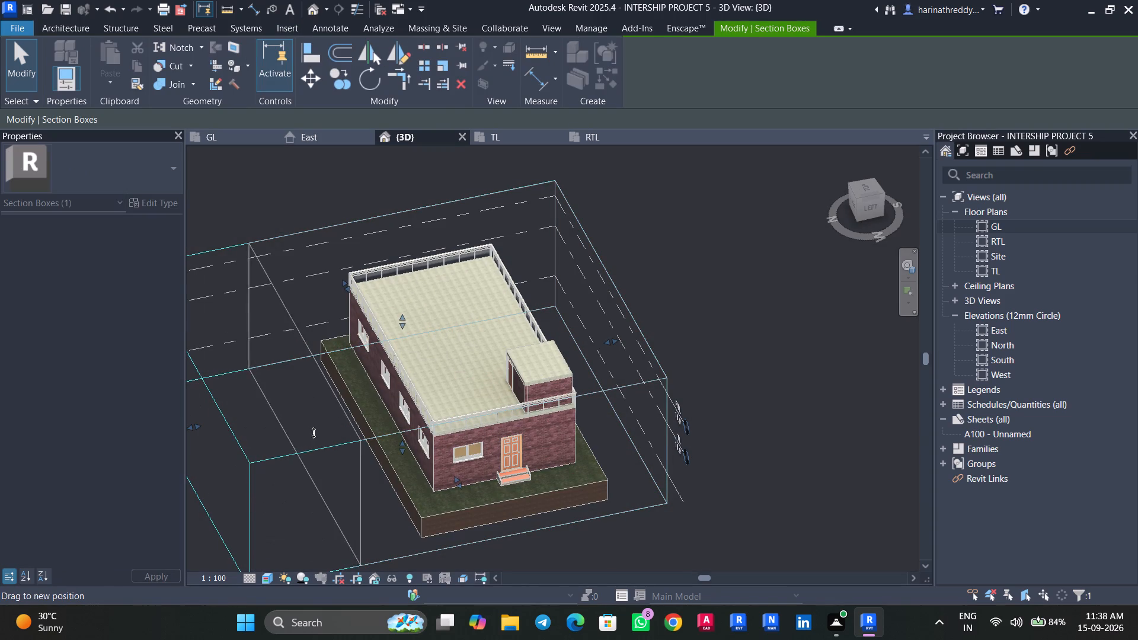
{"action": "left_click_drag", "start_coordinate": [314, 433], "coordinate": [398, 438]}
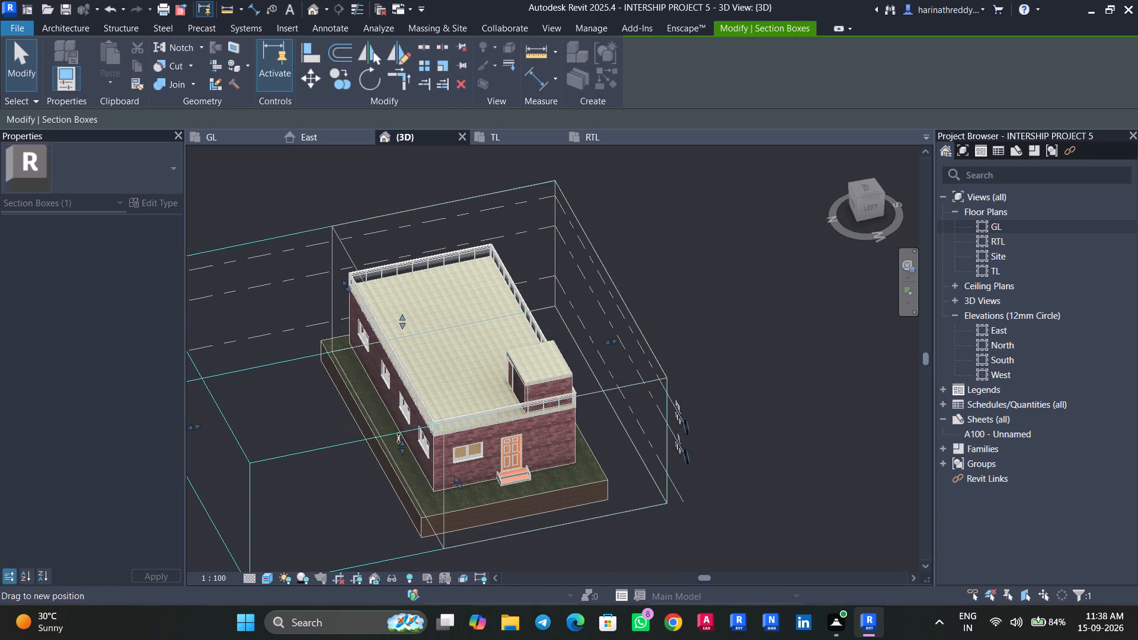
{"action": "middle_click_drag", "start_coordinate": [334, 510], "coordinate": [420, 456], "text": "shift"}
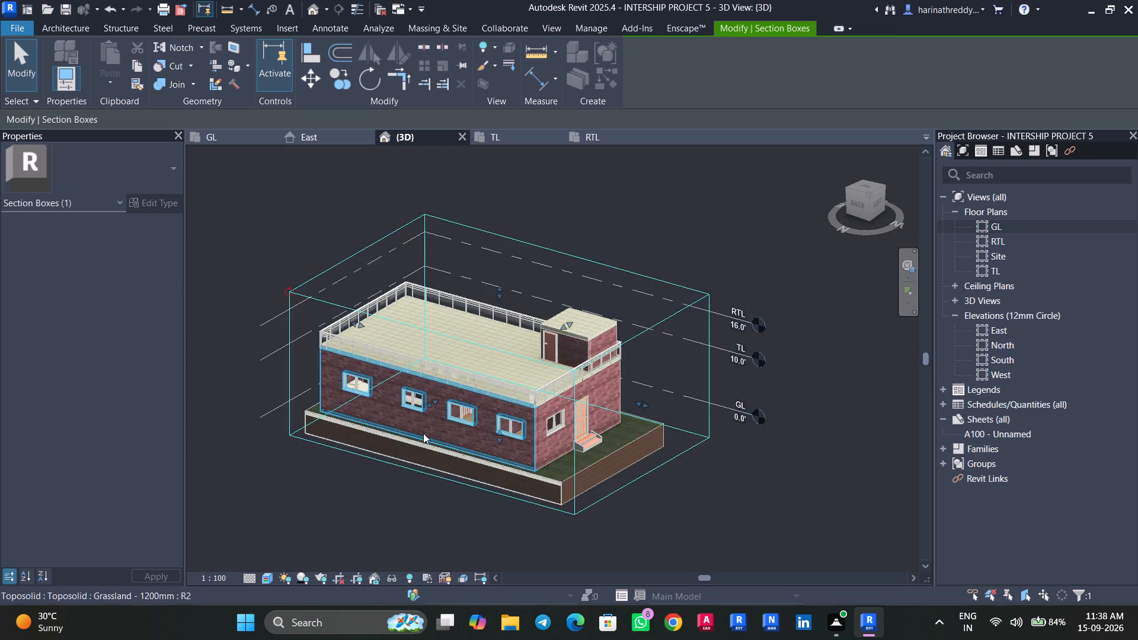
{"action": "scroll", "coordinate": [423, 433], "scroll_direction": "up", "scroll_amount": 4}
{"action": "left_click_drag", "start_coordinate": [438, 382], "coordinate": [451, 380]}
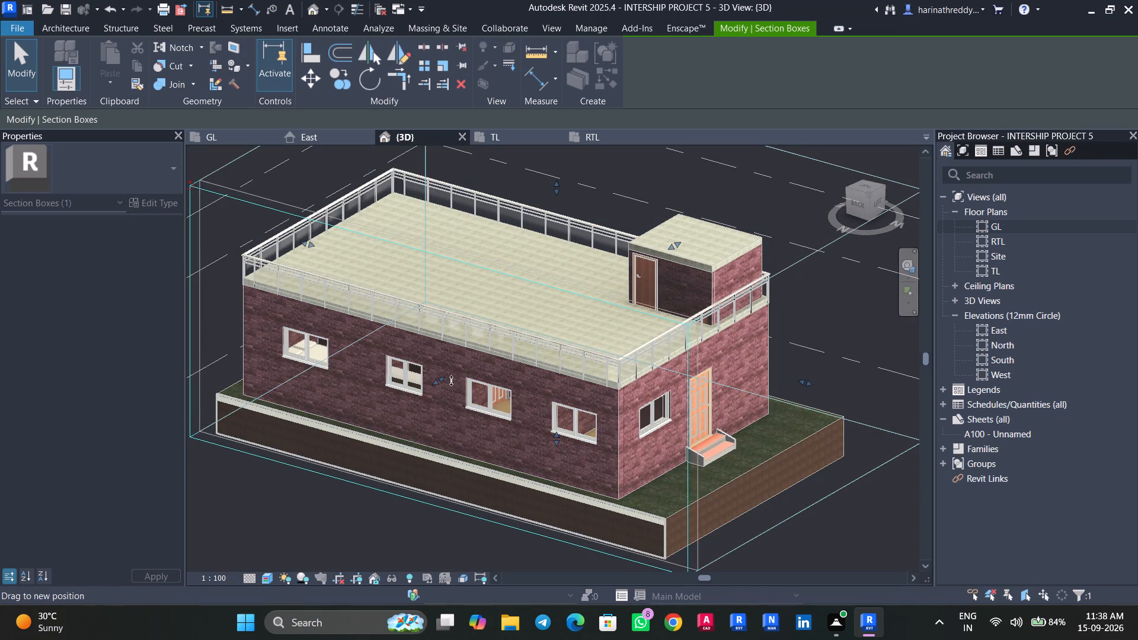
{"action": "left_click_drag", "start_coordinate": [451, 380], "coordinate": [408, 420]}
{"action": "middle_click_drag", "start_coordinate": [404, 510], "coordinate": [403, 512]}
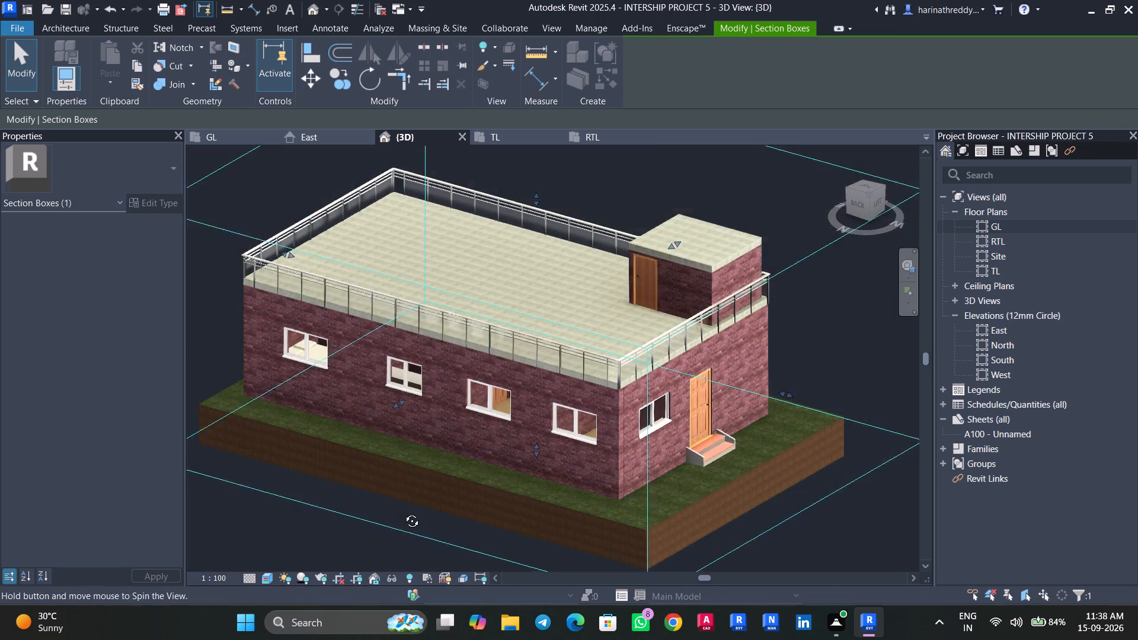
{"action": "middle_click_drag", "start_coordinate": [403, 512], "coordinate": [311, 538]}
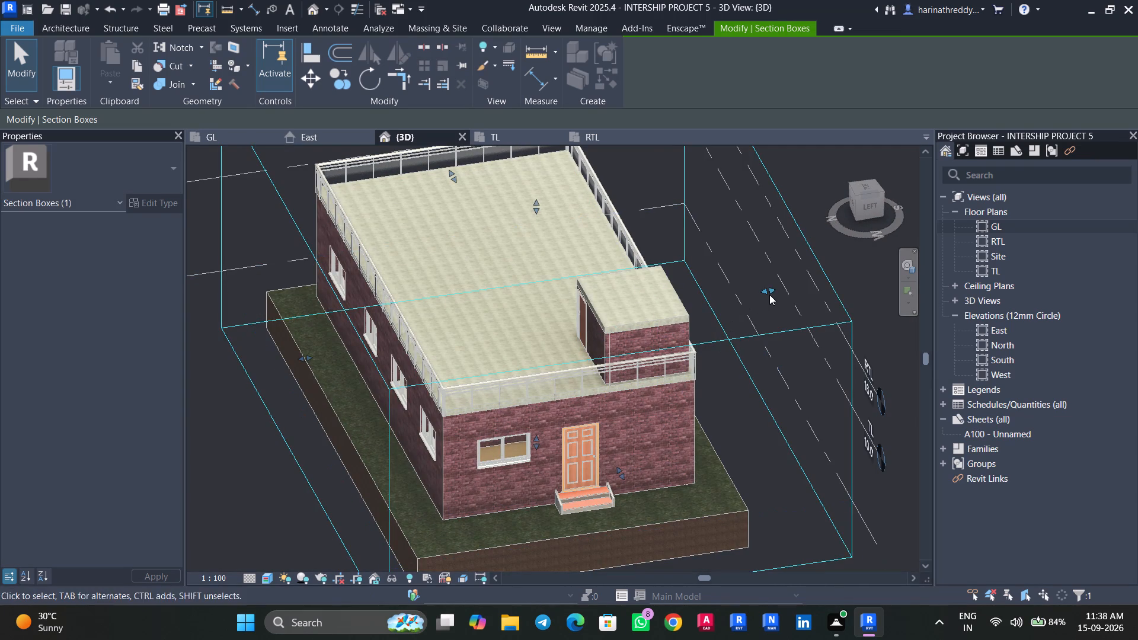
{"action": "left_click_drag", "start_coordinate": [769, 295], "coordinate": [475, 322]}
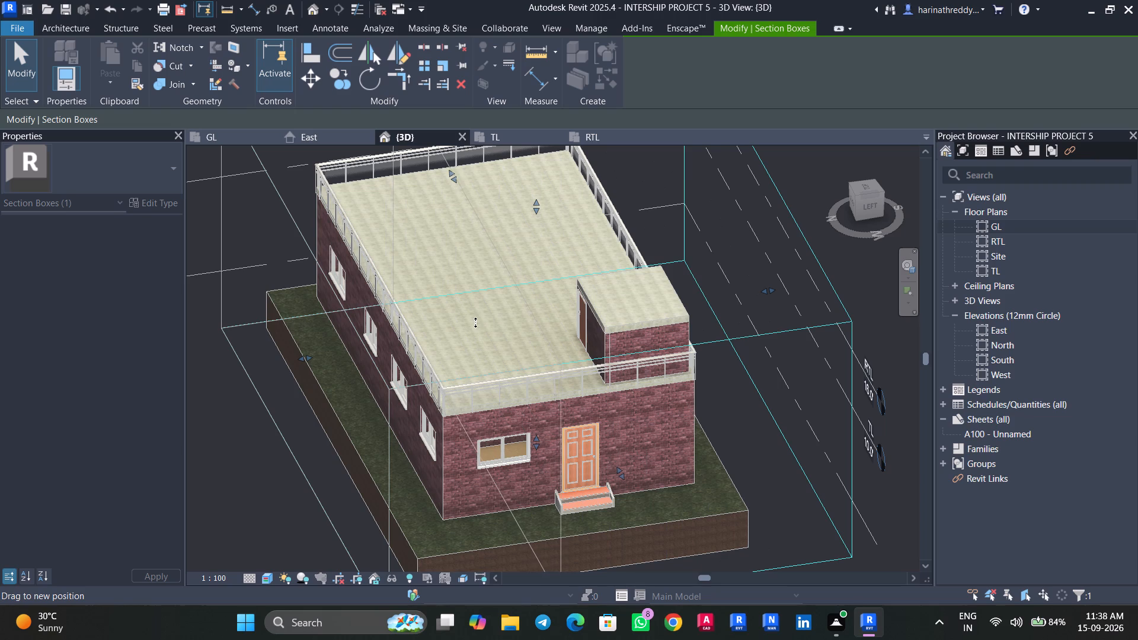
{"action": "left_click_drag", "start_coordinate": [475, 322], "coordinate": [484, 322]}
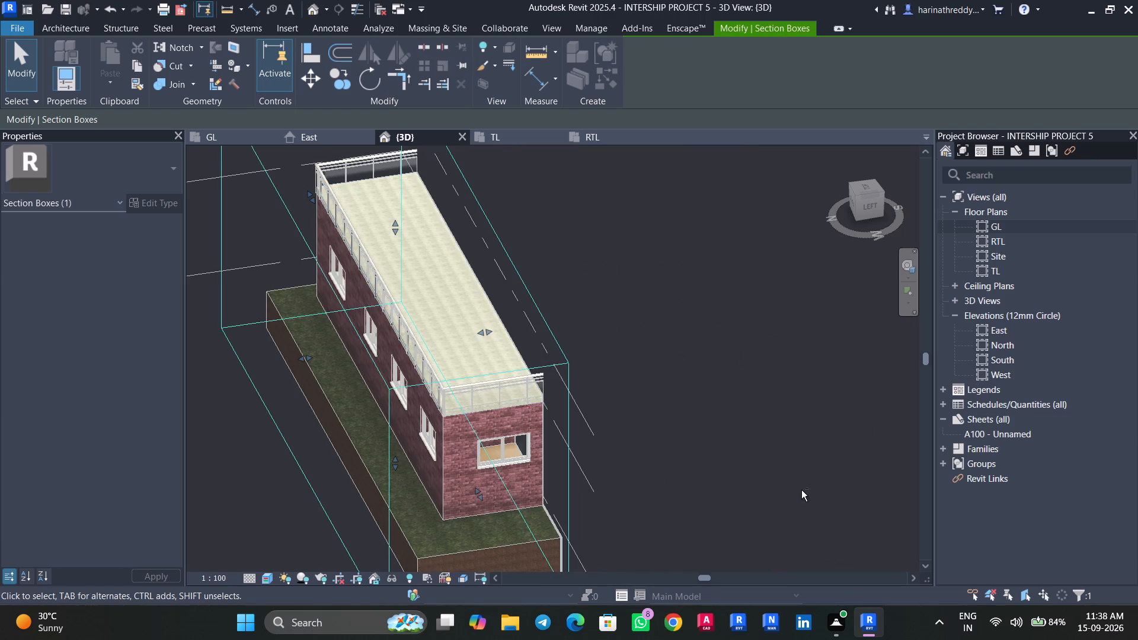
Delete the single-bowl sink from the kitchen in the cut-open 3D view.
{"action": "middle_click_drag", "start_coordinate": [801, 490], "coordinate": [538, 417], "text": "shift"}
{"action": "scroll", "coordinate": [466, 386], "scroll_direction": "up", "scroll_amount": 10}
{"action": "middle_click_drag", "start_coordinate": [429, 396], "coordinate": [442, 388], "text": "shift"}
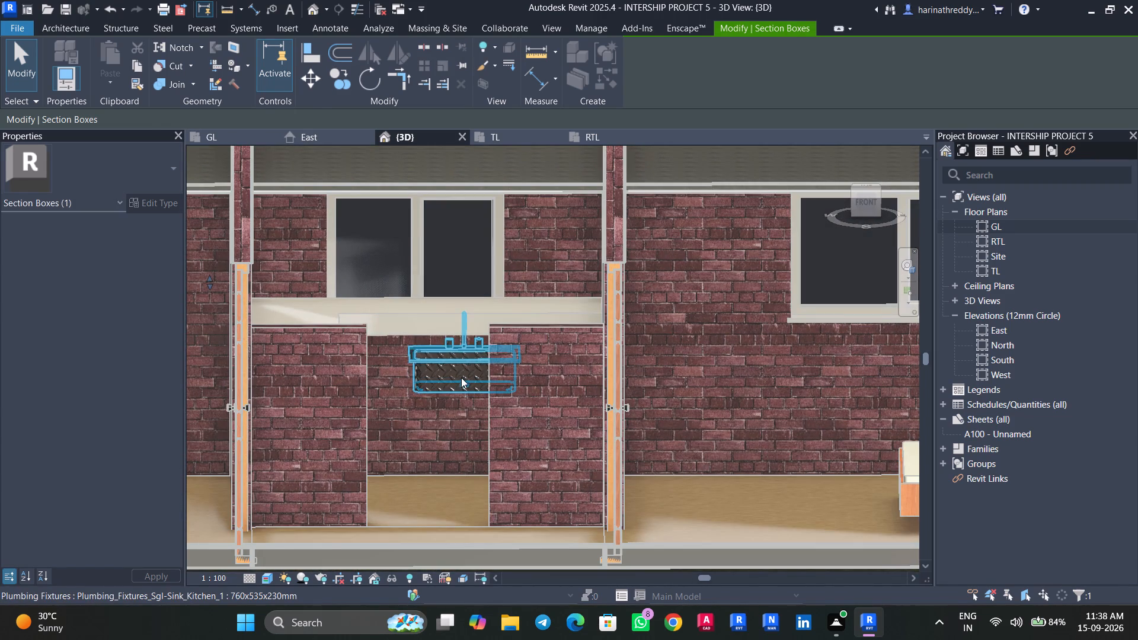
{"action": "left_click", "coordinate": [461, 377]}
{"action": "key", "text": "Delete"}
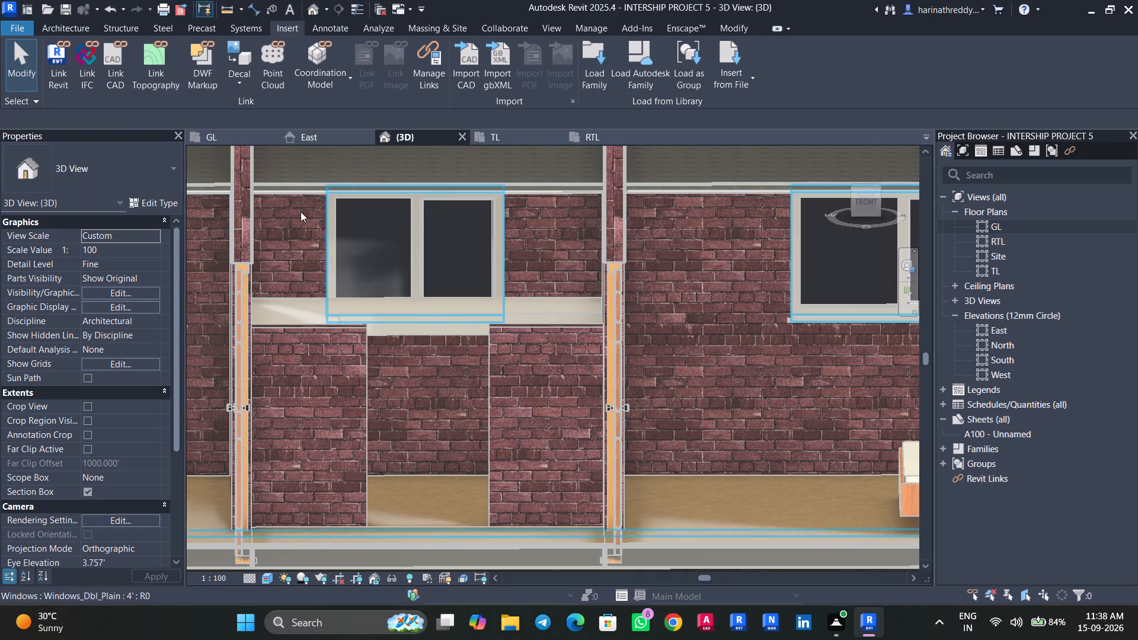
From the GL plan, load the Plumbing_Fixtures_Dbl-Equal_Sink_Kitchen_Square family from the Plumbing category of the Autodesk family library.
{"action": "left_click", "coordinate": [228, 141]}
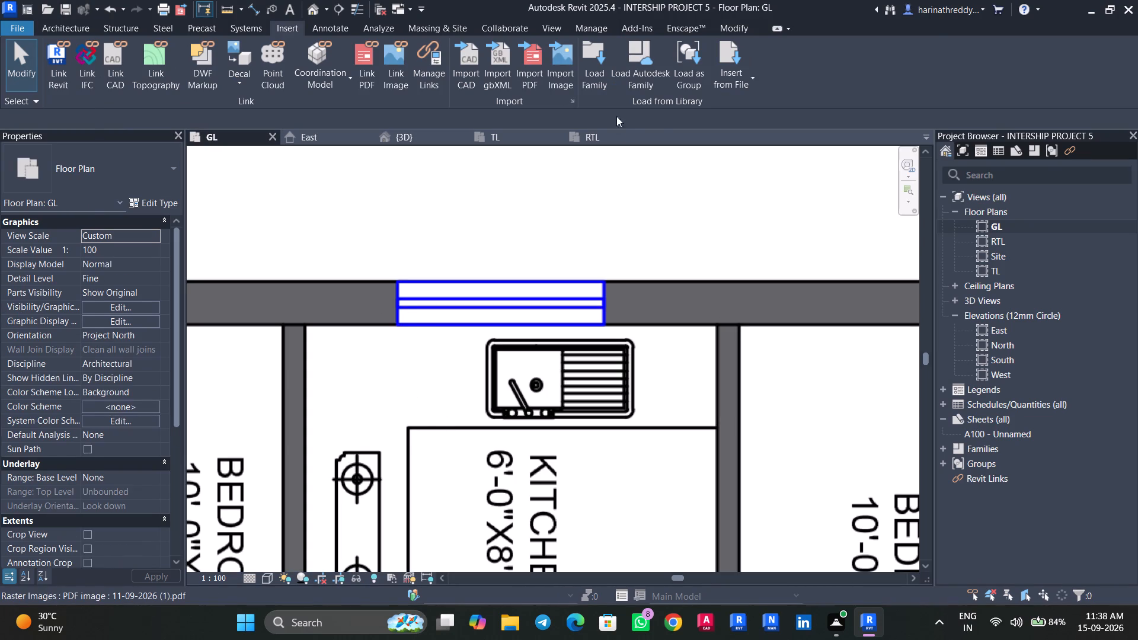
{"action": "left_click", "coordinate": [635, 75]}
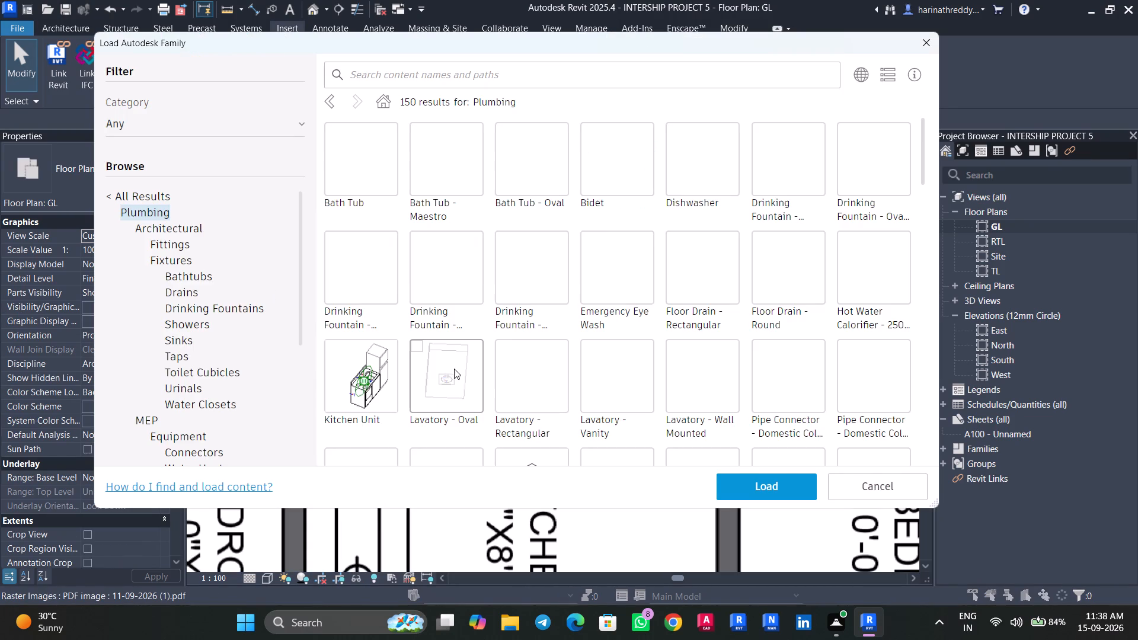
{"action": "scroll", "coordinate": [498, 390], "scroll_direction": "down", "scroll_amount": 7}
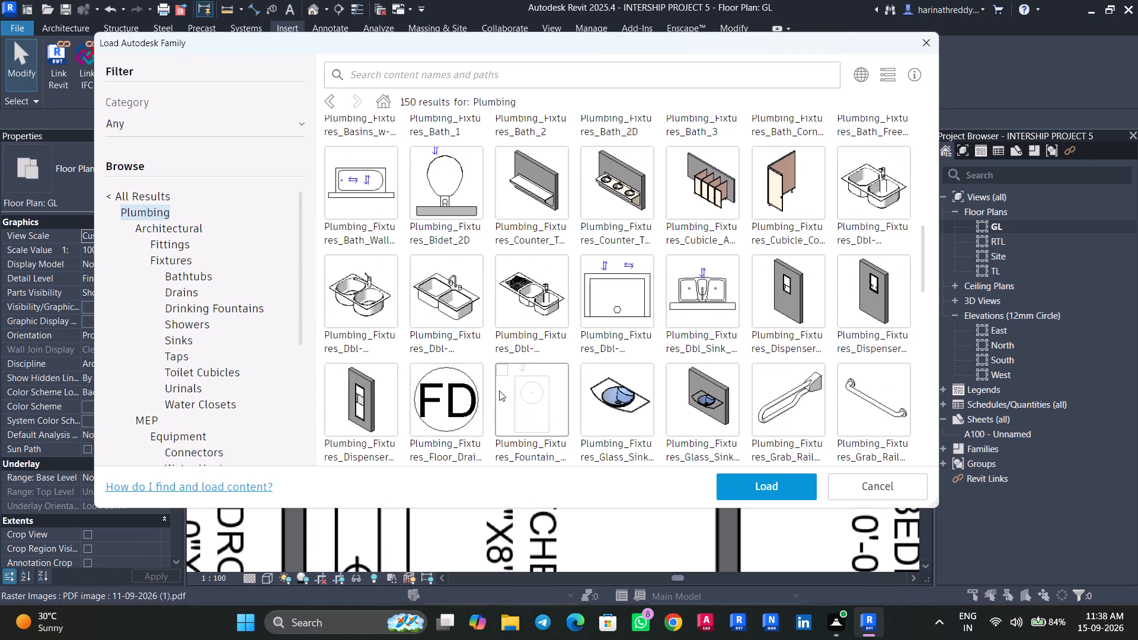
{"action": "scroll", "coordinate": [499, 391], "scroll_direction": "down", "scroll_amount": 2}
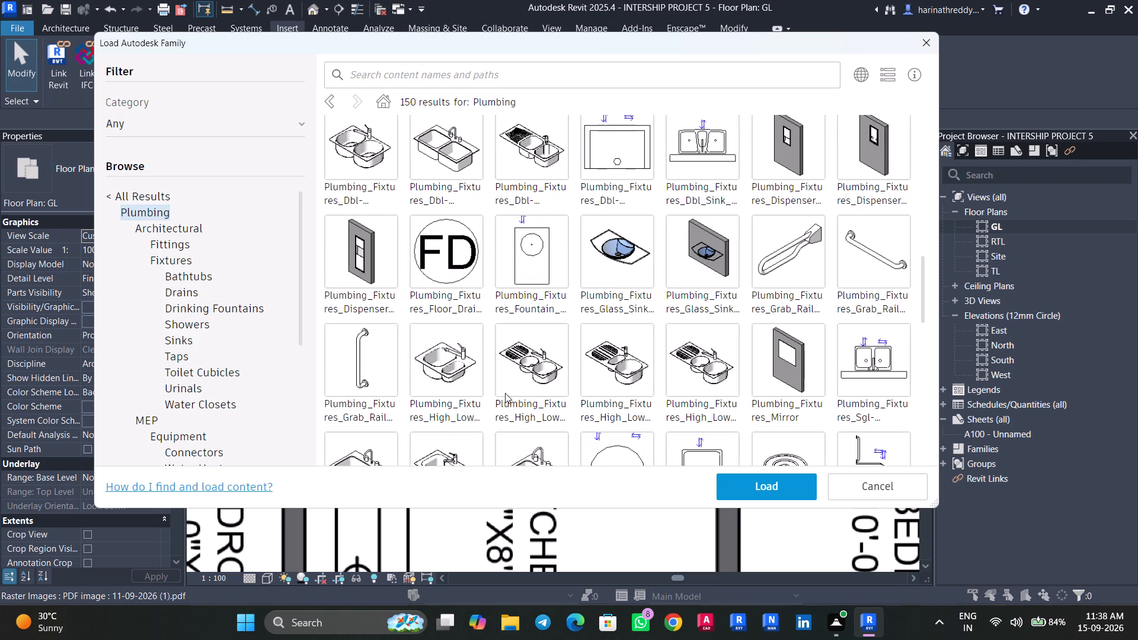
{"action": "scroll", "coordinate": [603, 372], "scroll_direction": "down", "scroll_amount": 2}
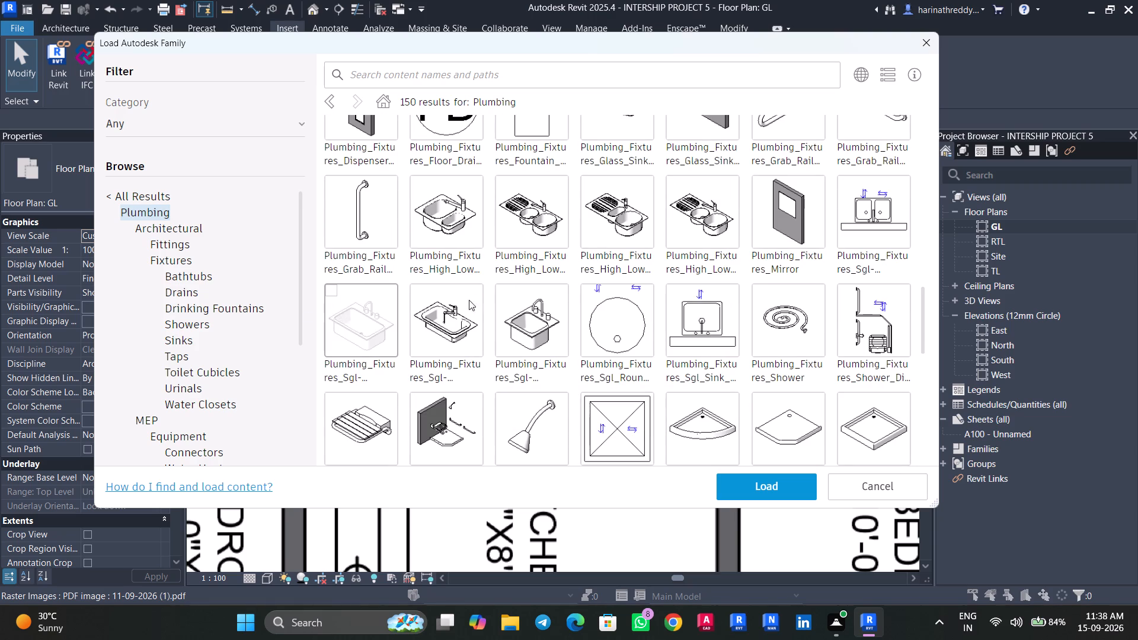
{"action": "scroll", "coordinate": [705, 318], "scroll_direction": "down", "scroll_amount": 7}
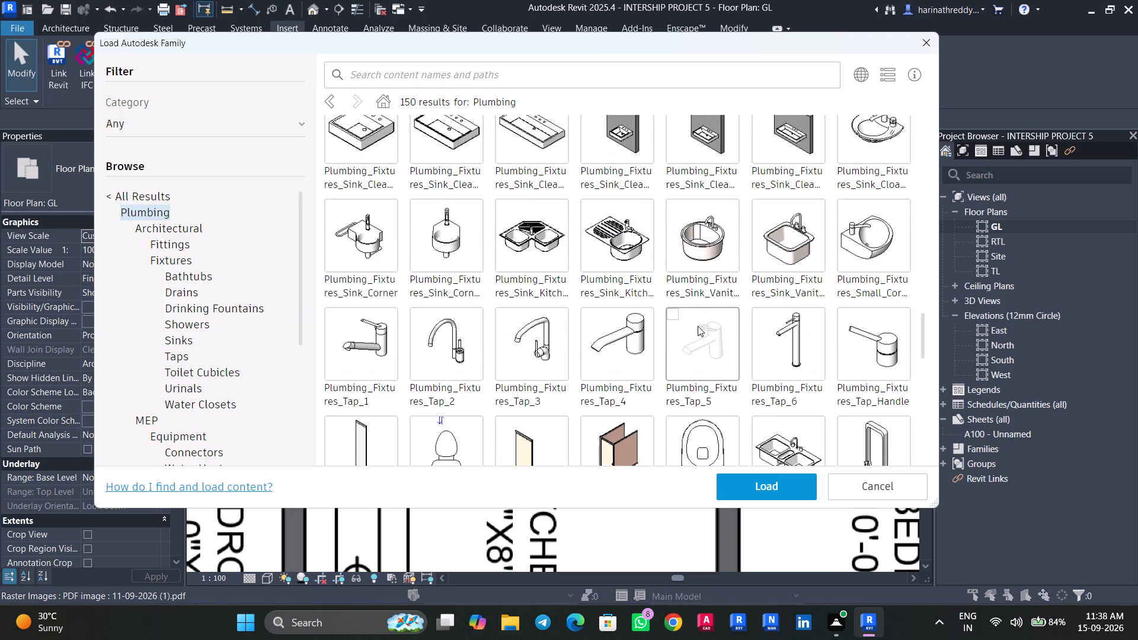
{"action": "scroll", "coordinate": [642, 357], "scroll_direction": "up", "scroll_amount": 7}
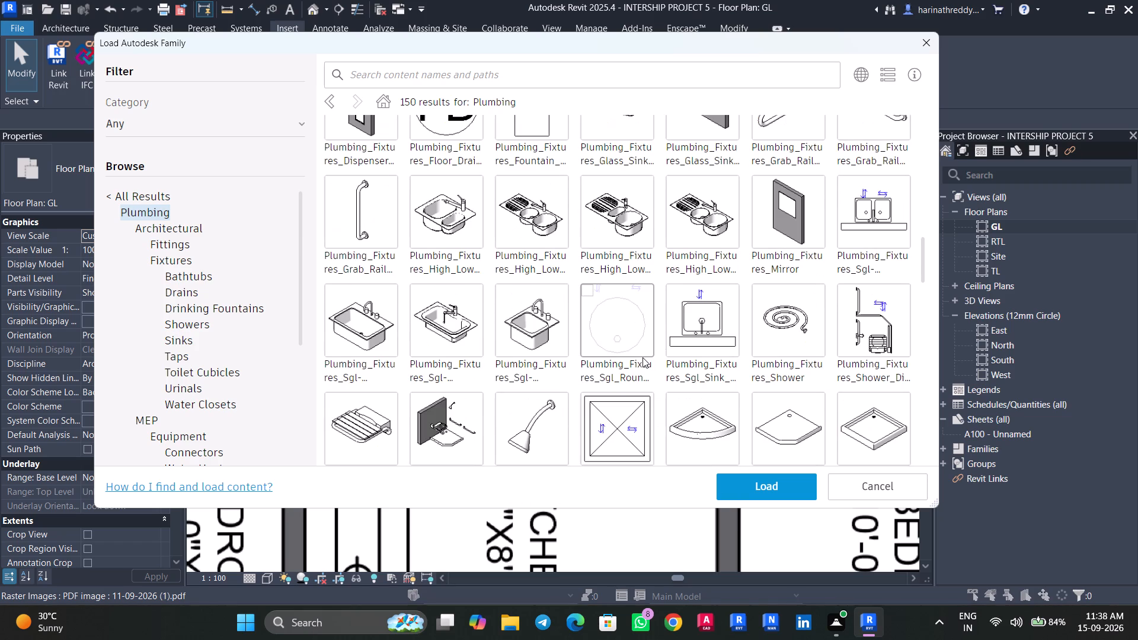
{"action": "scroll", "coordinate": [642, 357], "scroll_direction": "up", "scroll_amount": 3}
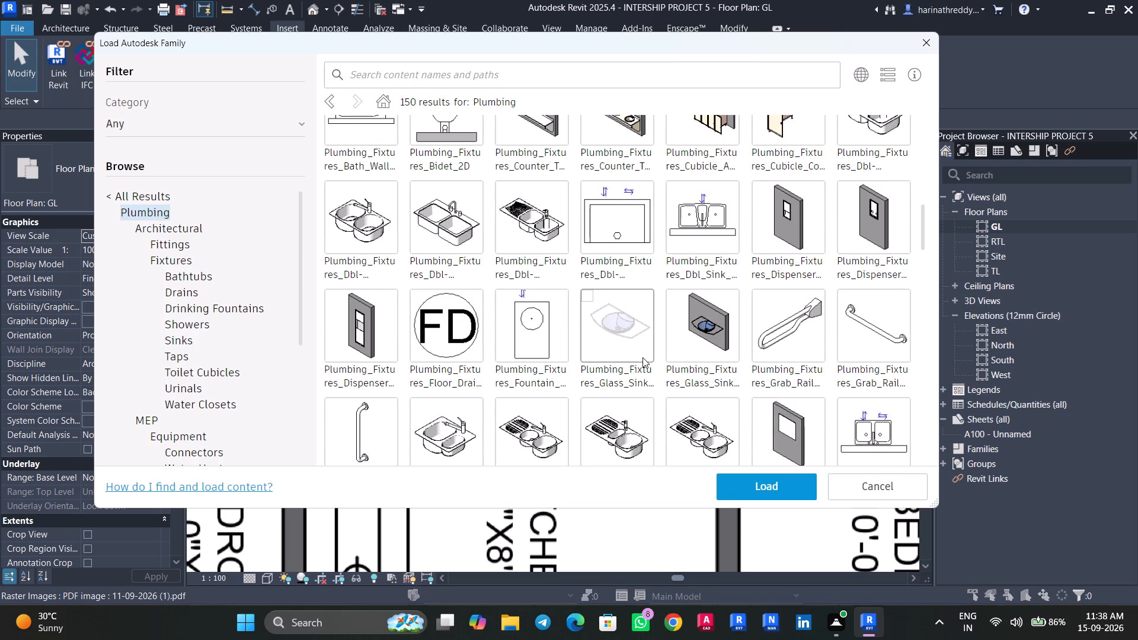
{"action": "left_click", "coordinate": [416, 209]}
{"action": "left_click", "coordinate": [731, 482]}
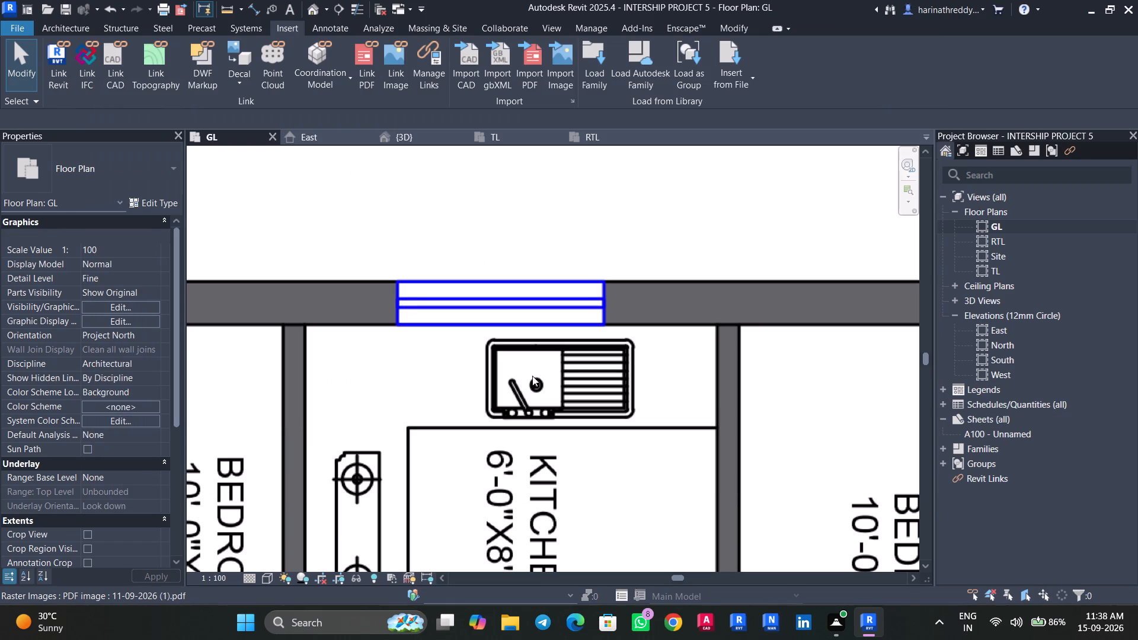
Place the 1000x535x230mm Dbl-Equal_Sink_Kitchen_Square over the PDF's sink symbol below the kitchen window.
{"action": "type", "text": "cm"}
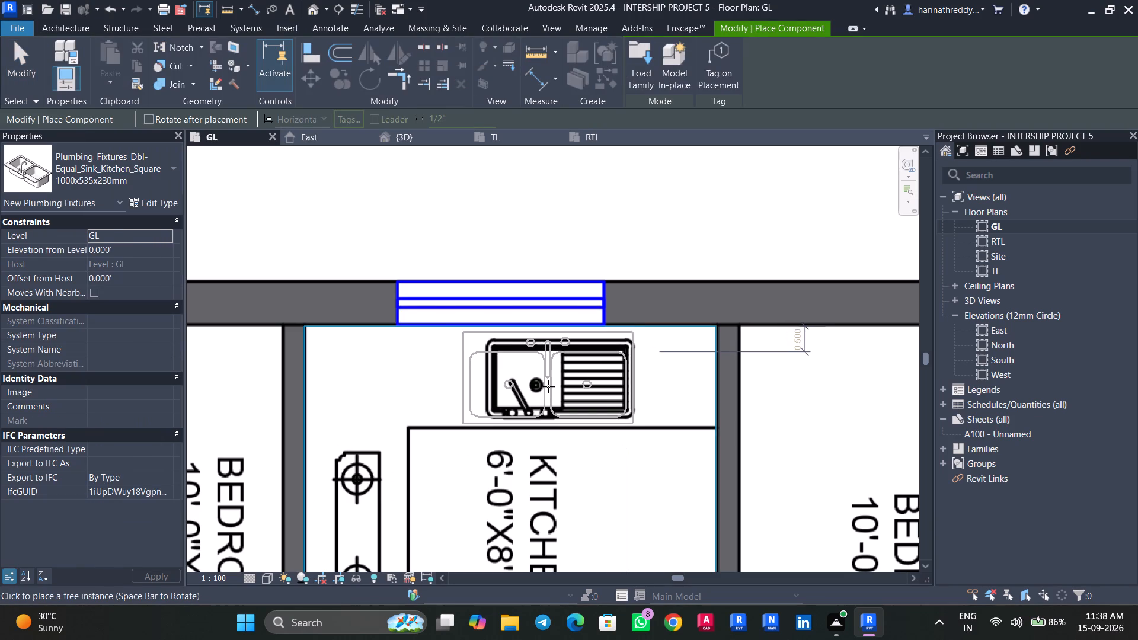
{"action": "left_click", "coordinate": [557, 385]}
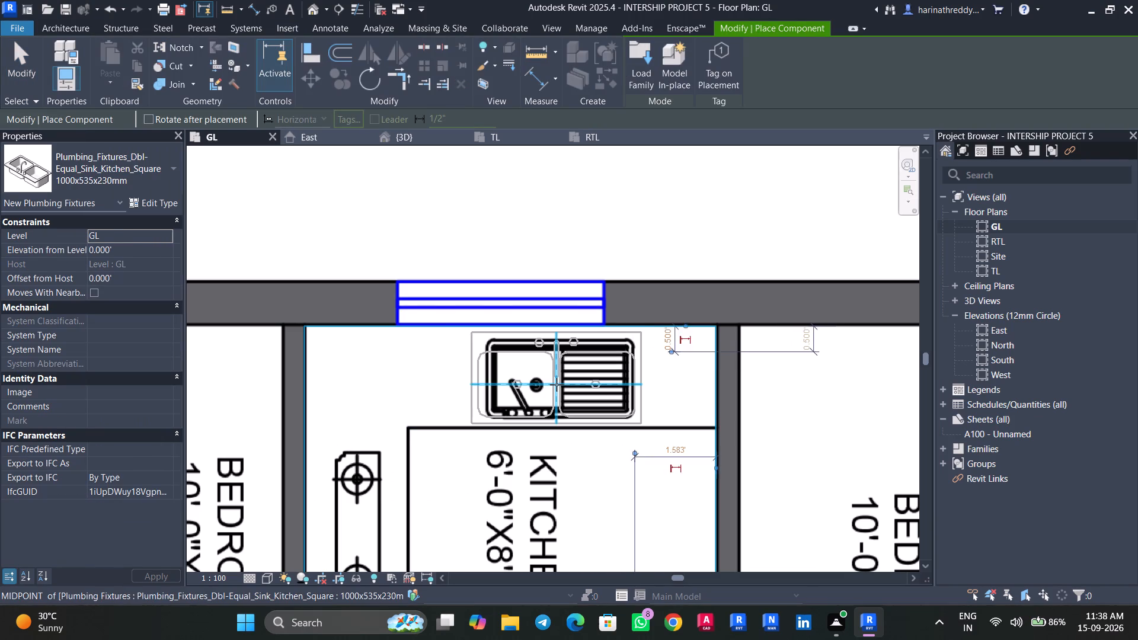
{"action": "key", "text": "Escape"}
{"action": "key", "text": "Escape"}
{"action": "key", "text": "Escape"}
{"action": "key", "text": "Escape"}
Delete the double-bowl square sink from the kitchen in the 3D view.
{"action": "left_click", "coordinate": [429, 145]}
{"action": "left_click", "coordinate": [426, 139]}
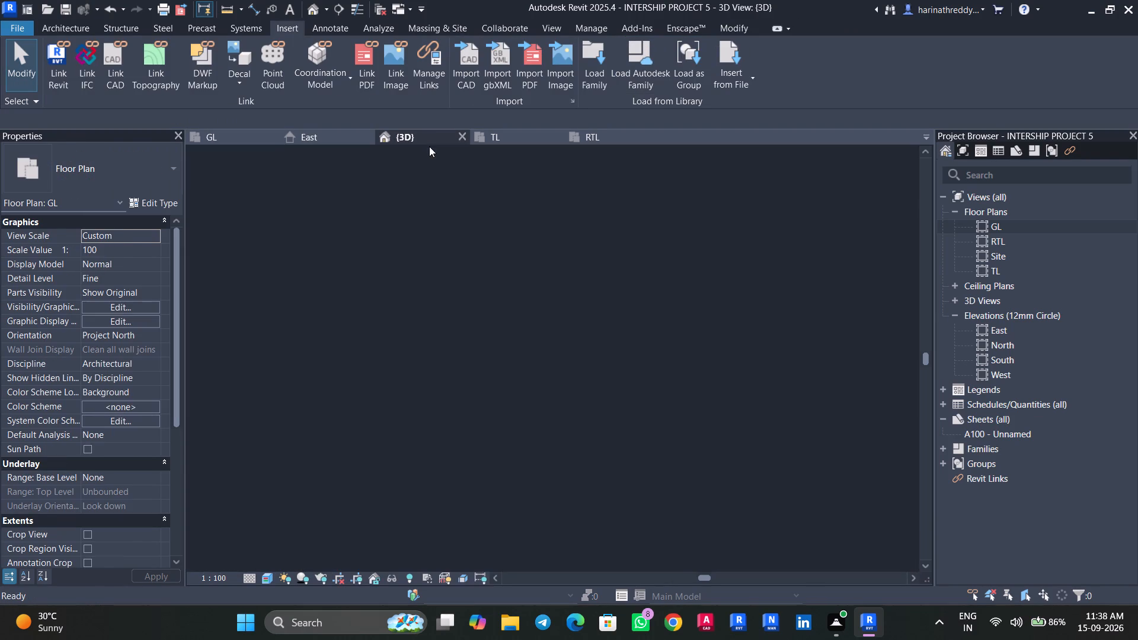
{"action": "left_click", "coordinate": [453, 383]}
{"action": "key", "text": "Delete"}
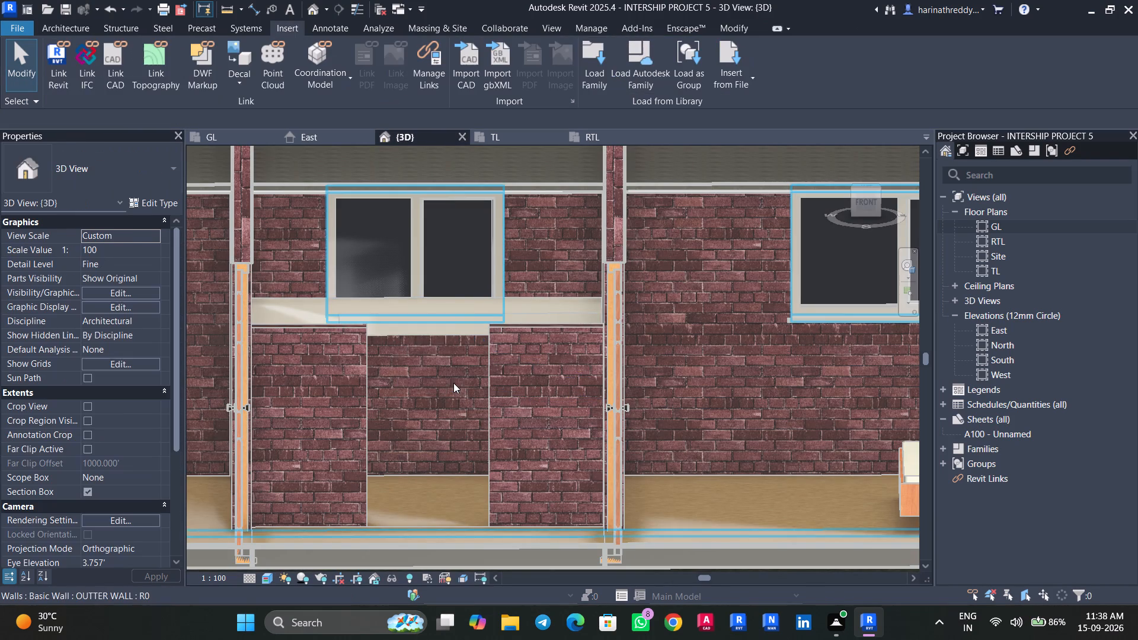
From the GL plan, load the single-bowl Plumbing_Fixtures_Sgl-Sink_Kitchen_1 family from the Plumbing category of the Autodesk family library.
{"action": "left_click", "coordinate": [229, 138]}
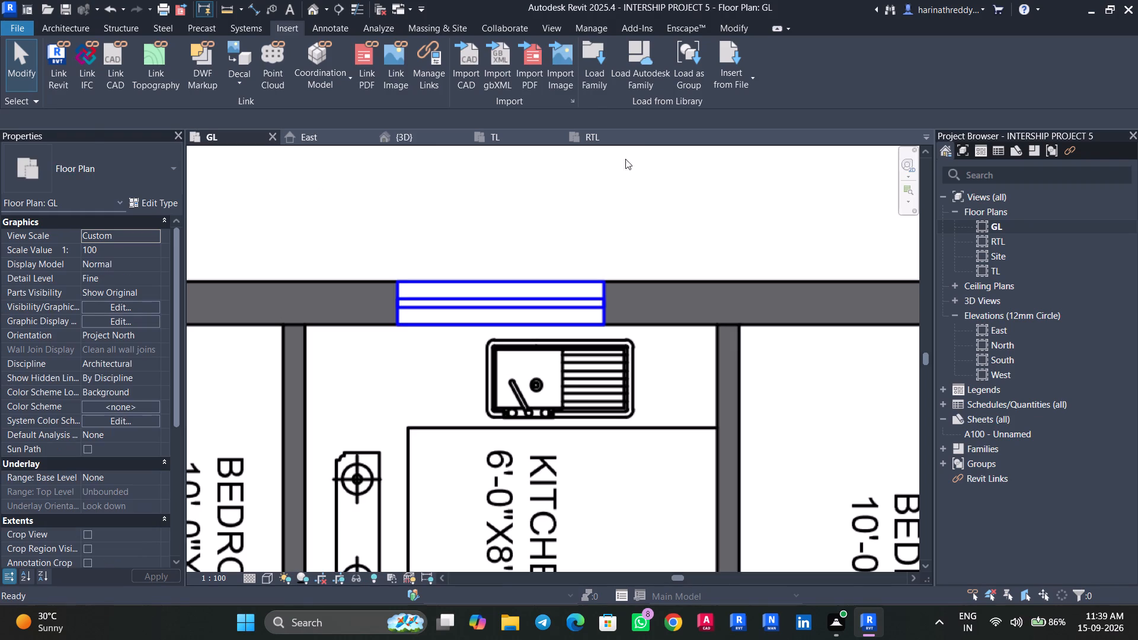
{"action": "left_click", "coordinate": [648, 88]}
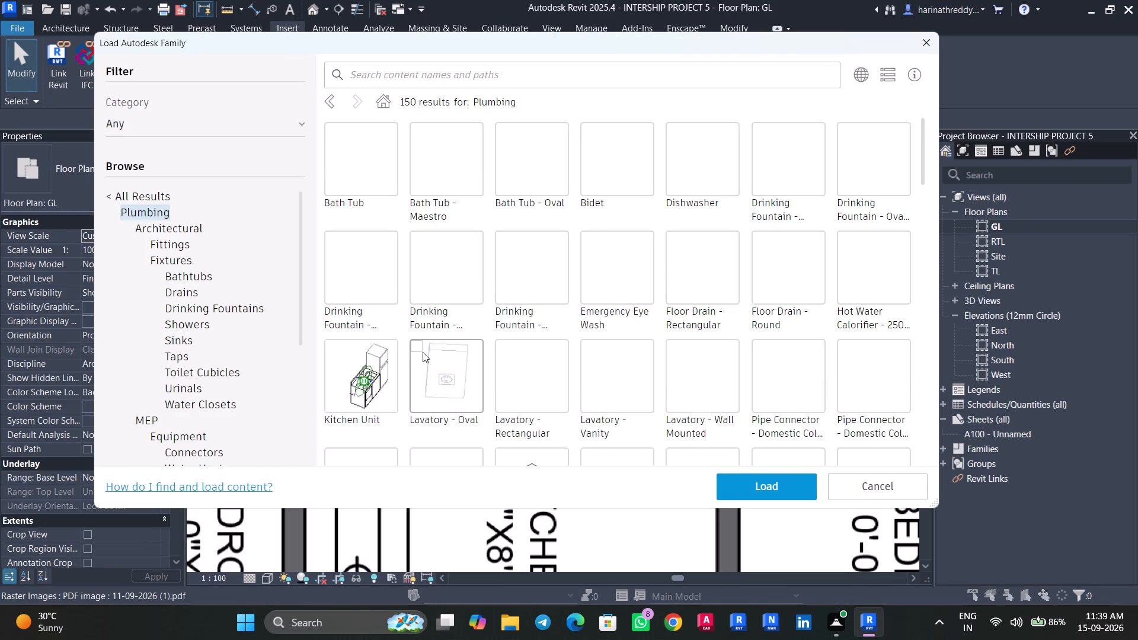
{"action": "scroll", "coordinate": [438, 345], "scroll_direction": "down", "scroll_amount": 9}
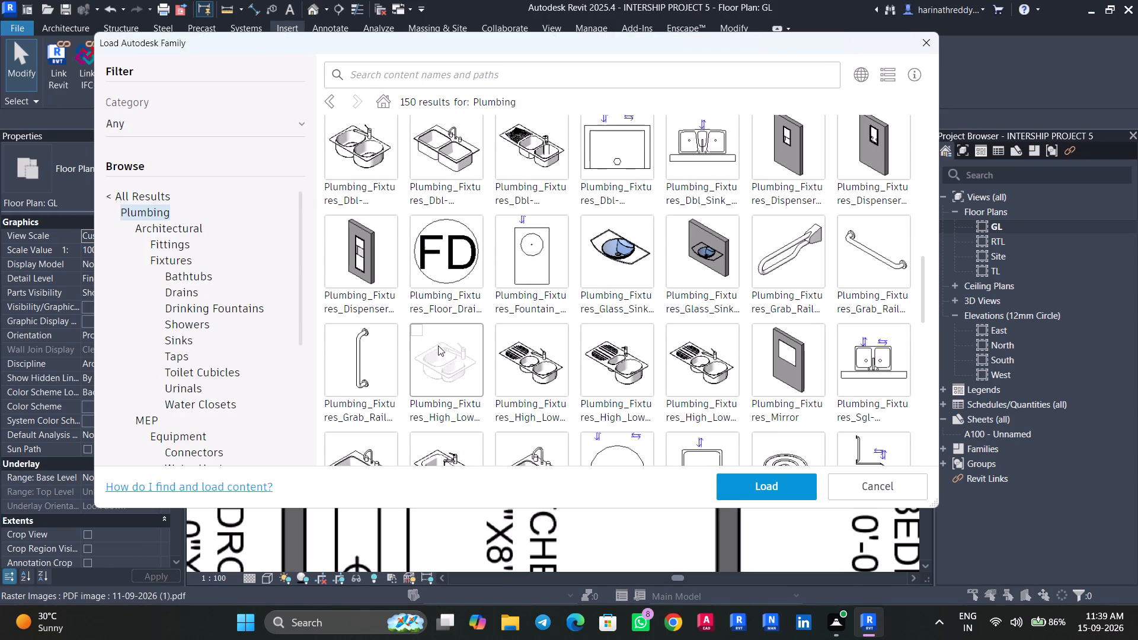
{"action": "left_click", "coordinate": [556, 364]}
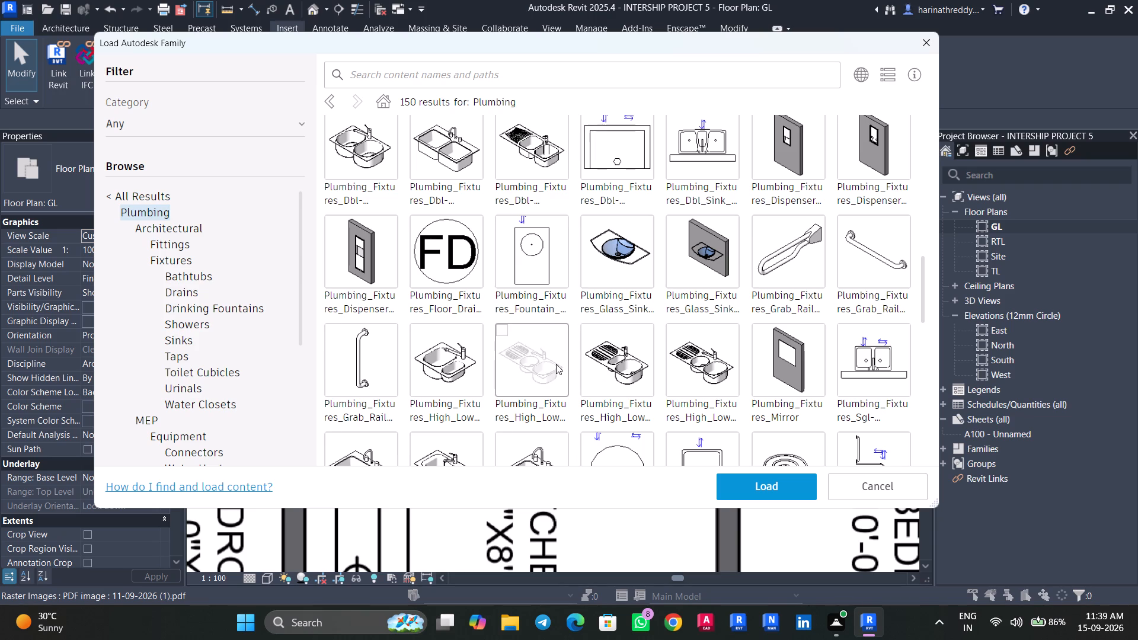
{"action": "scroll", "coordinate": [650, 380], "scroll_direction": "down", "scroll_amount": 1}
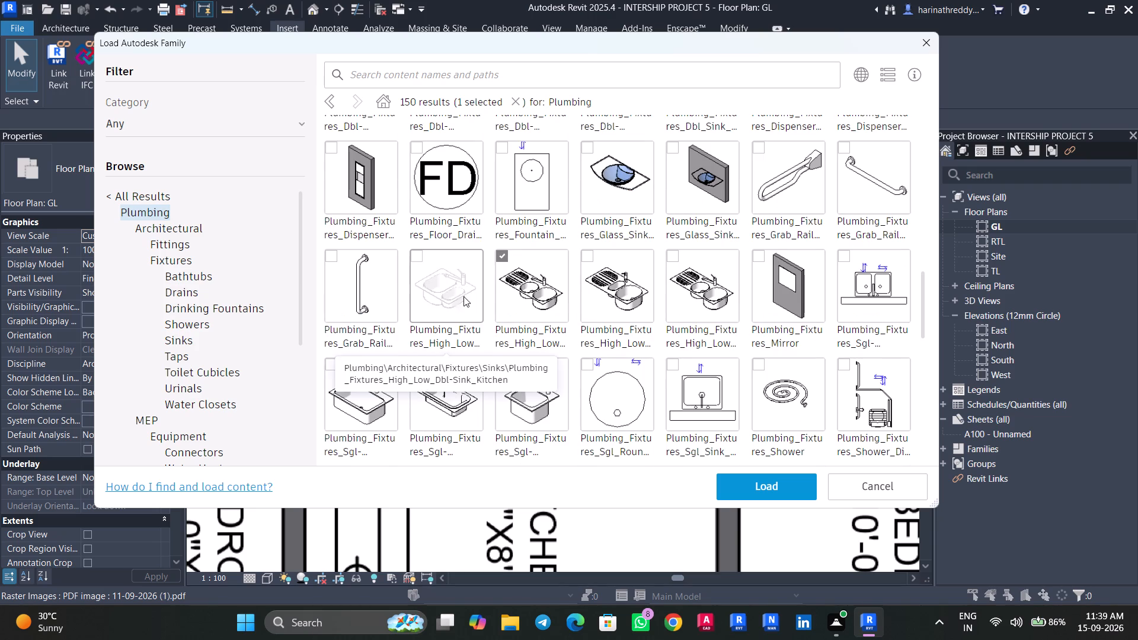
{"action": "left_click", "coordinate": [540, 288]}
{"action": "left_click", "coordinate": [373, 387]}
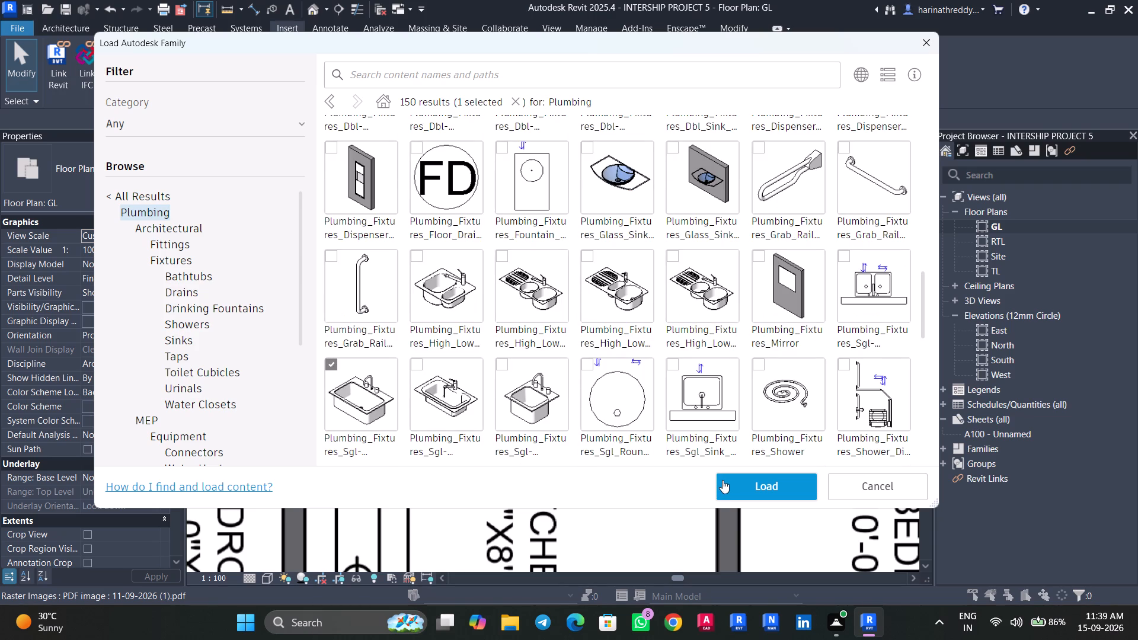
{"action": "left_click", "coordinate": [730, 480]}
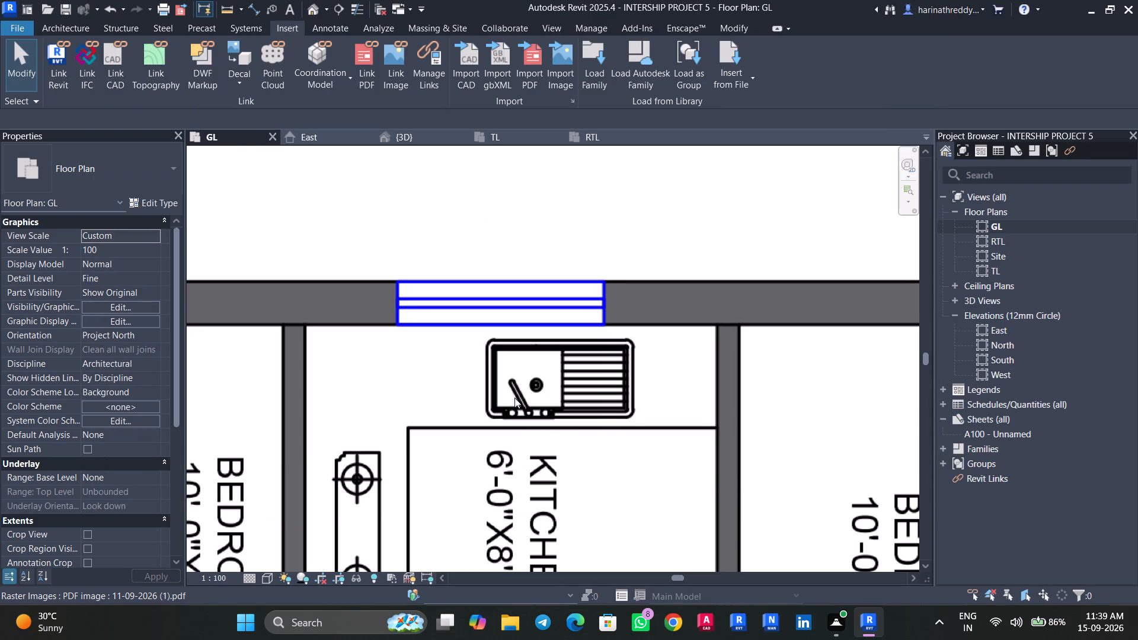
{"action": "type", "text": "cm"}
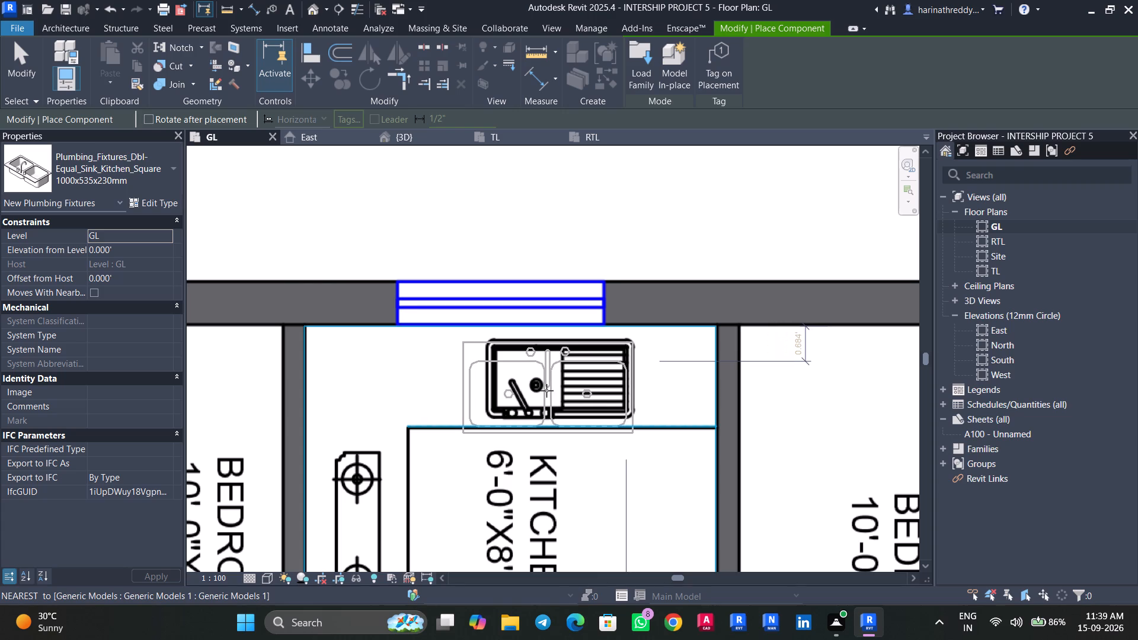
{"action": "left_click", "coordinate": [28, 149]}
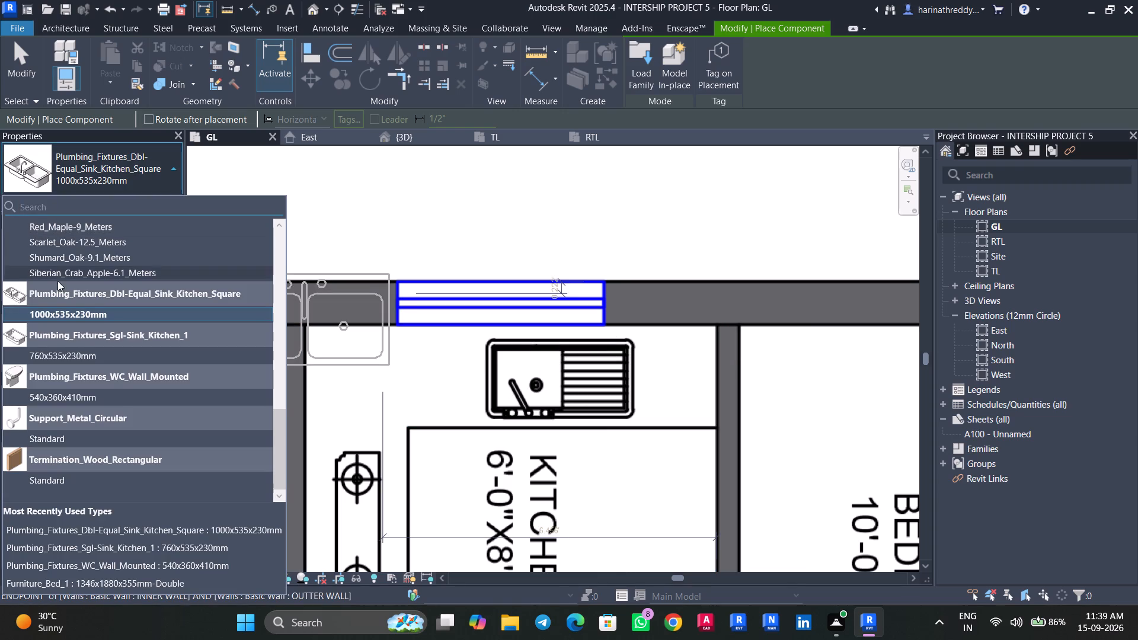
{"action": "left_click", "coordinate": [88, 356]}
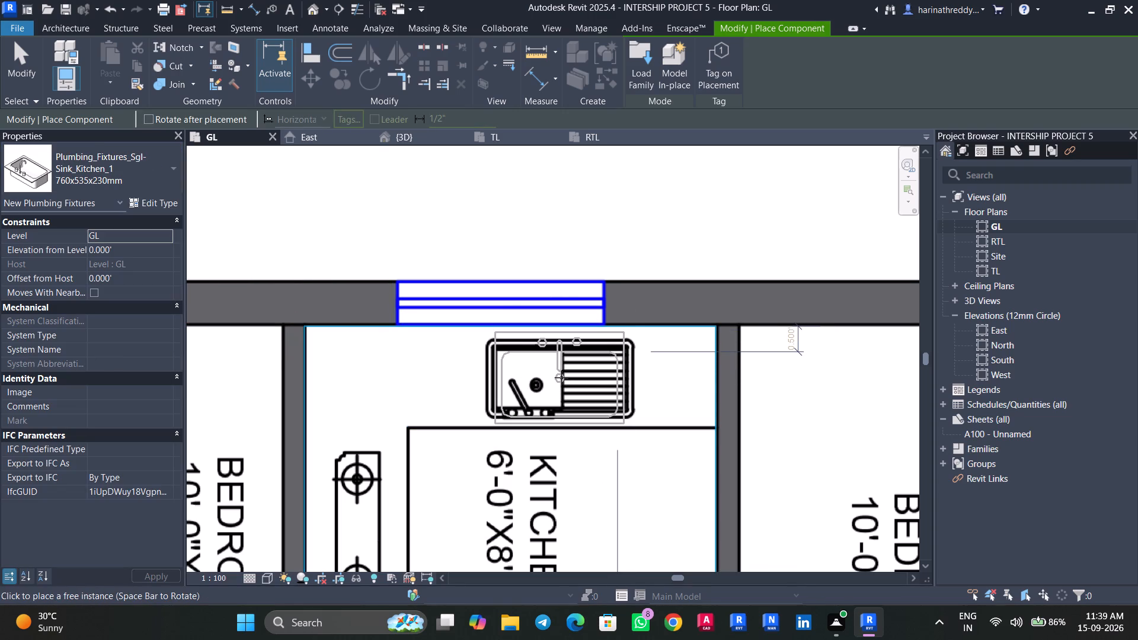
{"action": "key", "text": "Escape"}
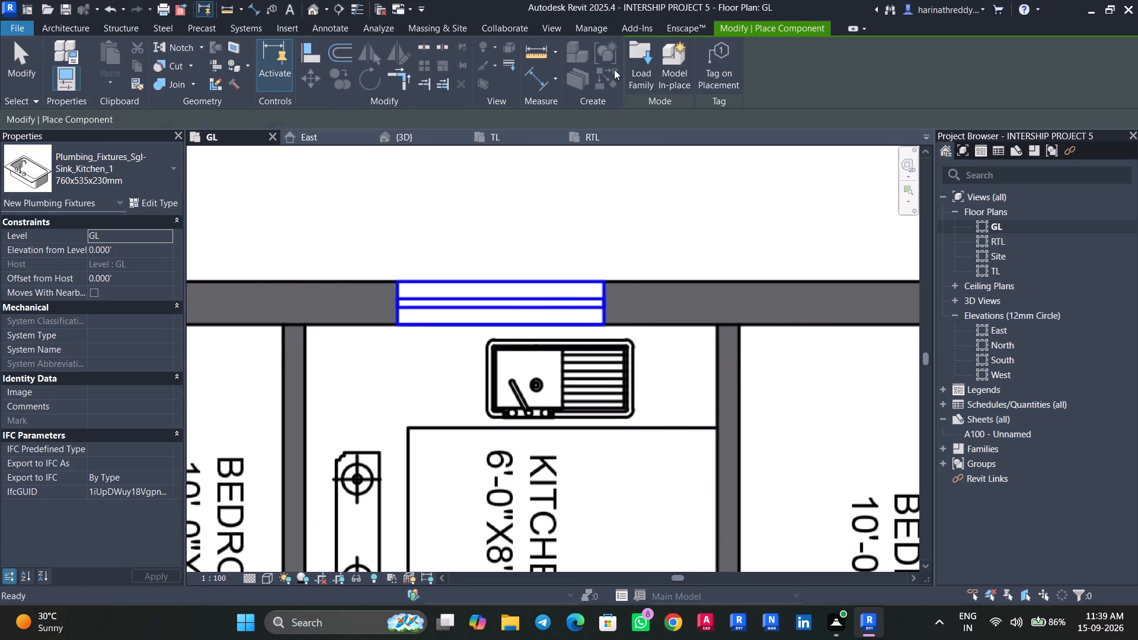
Load the Plumbing_Fixtures_Sgl-Sink_Kitchen_2 family from the Plumbing category of the Autodesk family library.
{"action": "left_click", "coordinate": [626, 76]}
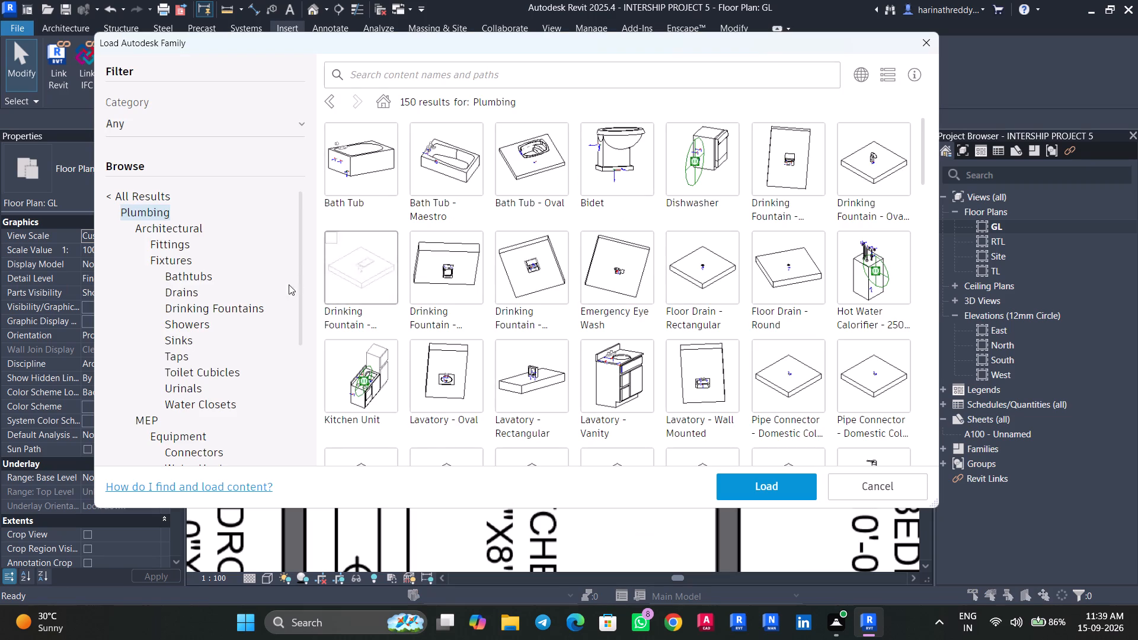
{"action": "scroll", "coordinate": [402, 302], "scroll_direction": "down", "scroll_amount": 10}
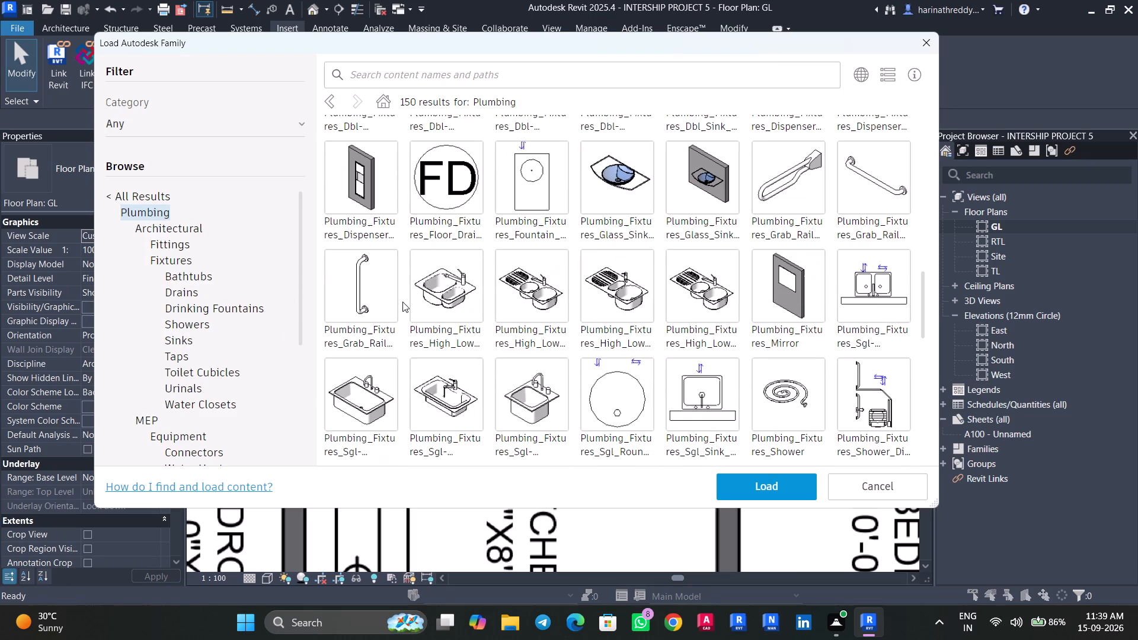
{"action": "scroll", "coordinate": [402, 302], "scroll_direction": "down", "scroll_amount": 3}
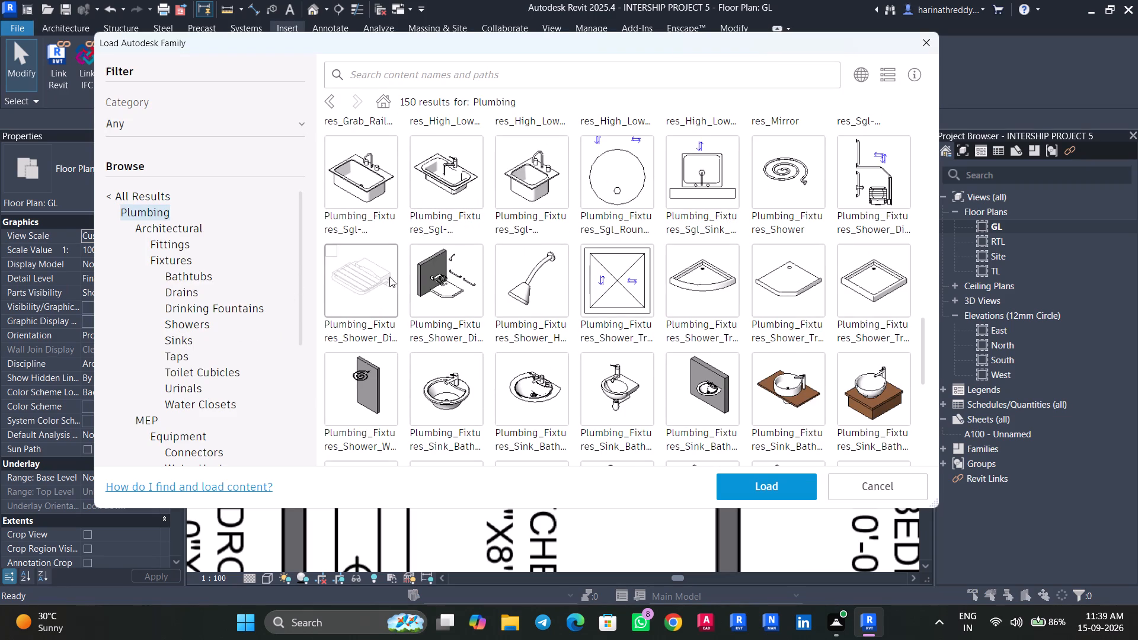
{"action": "left_click", "coordinate": [446, 201]}
{"action": "left_click", "coordinate": [774, 484]}
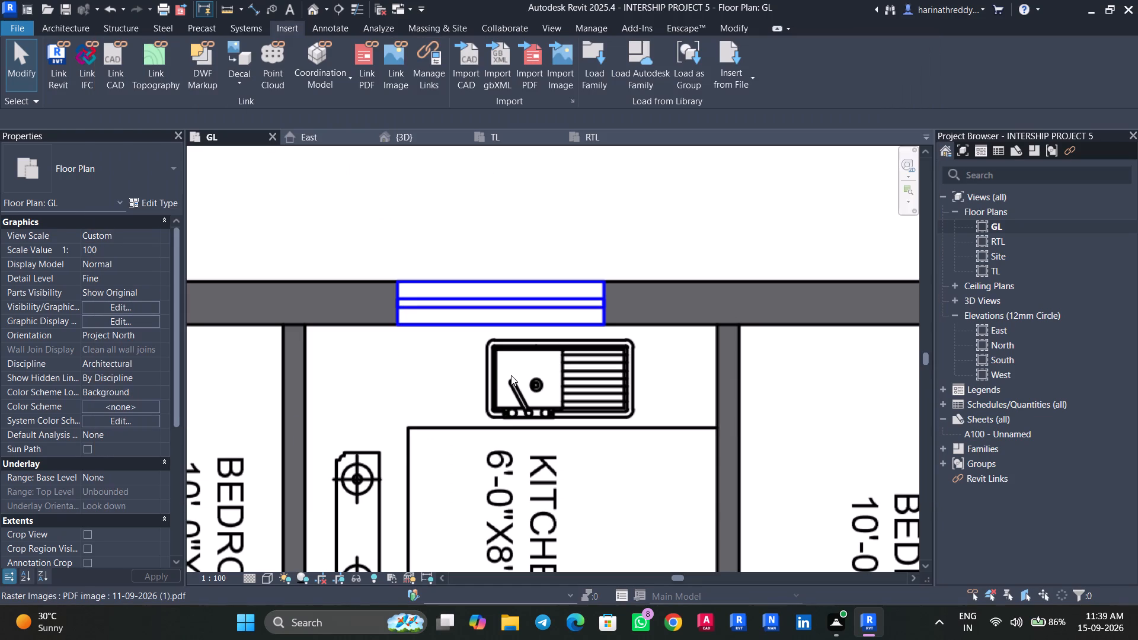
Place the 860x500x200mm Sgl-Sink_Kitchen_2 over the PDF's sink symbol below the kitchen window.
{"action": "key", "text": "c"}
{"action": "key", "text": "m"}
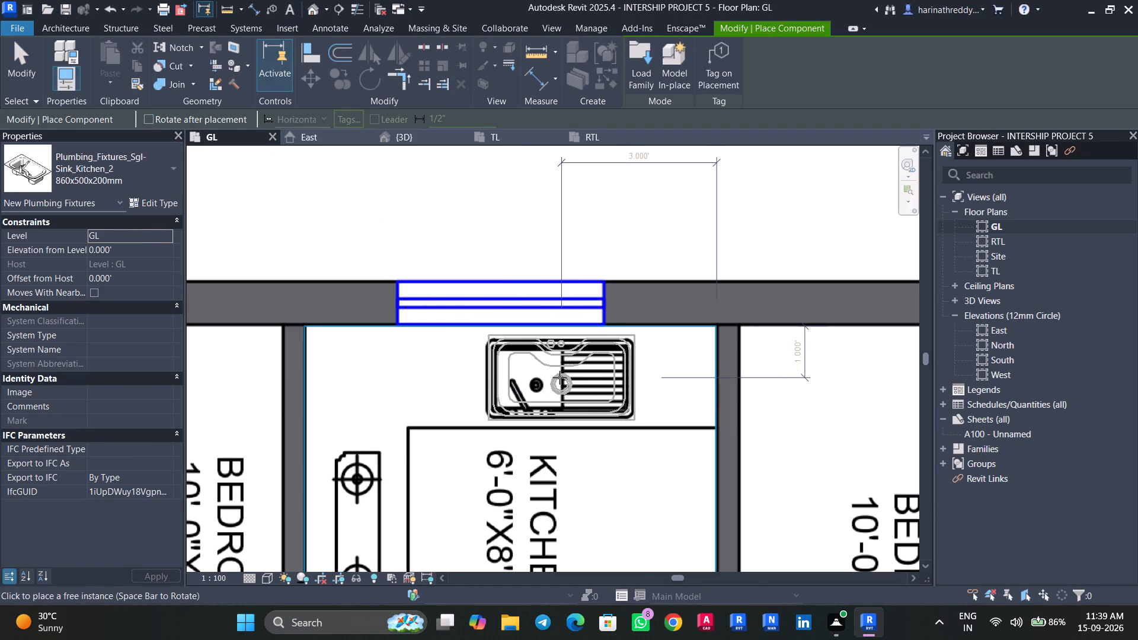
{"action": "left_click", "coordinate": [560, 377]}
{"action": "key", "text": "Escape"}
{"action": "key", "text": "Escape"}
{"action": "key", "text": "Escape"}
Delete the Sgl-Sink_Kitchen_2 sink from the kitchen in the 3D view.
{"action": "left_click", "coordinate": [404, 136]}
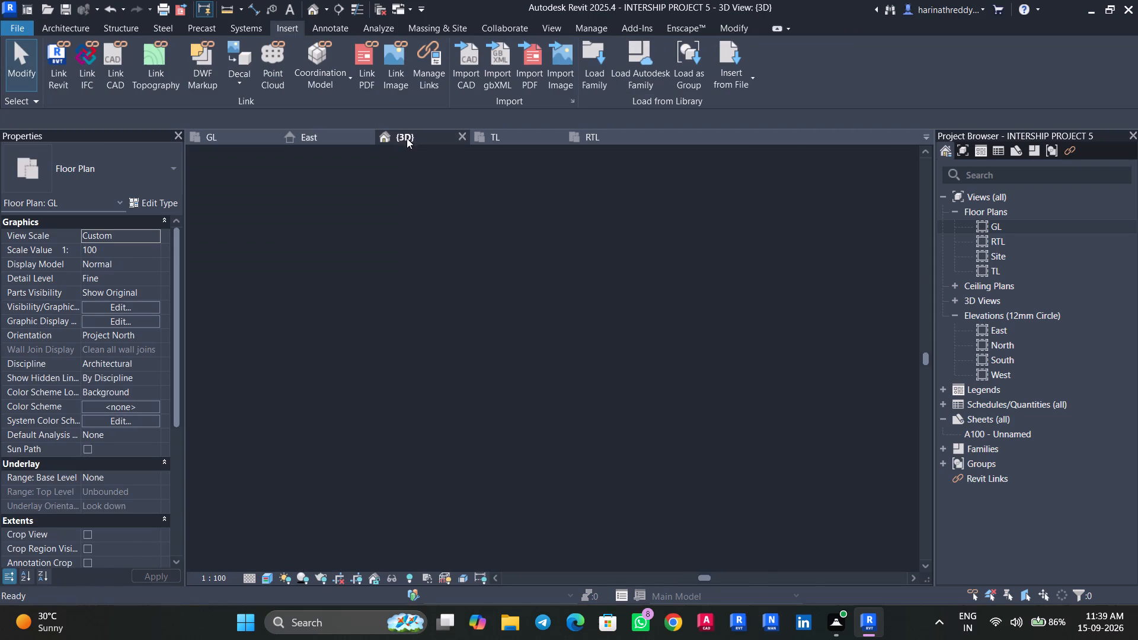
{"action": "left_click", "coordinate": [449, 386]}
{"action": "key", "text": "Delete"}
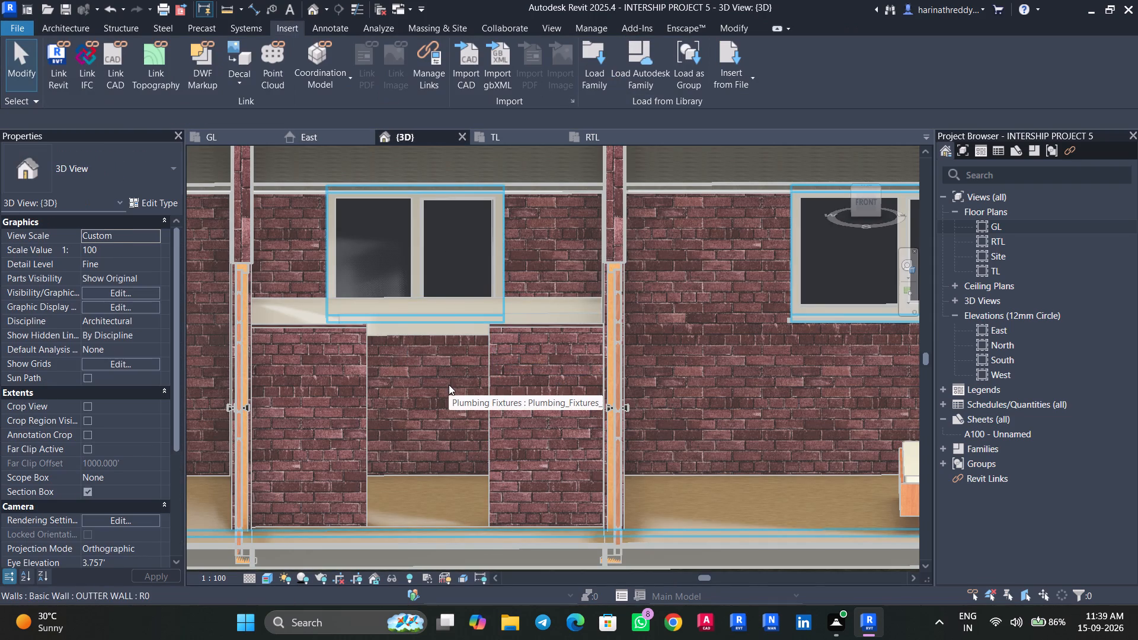
Return to the GL plan and look over the whole ground-floor layout.
{"action": "left_click", "coordinate": [215, 138]}
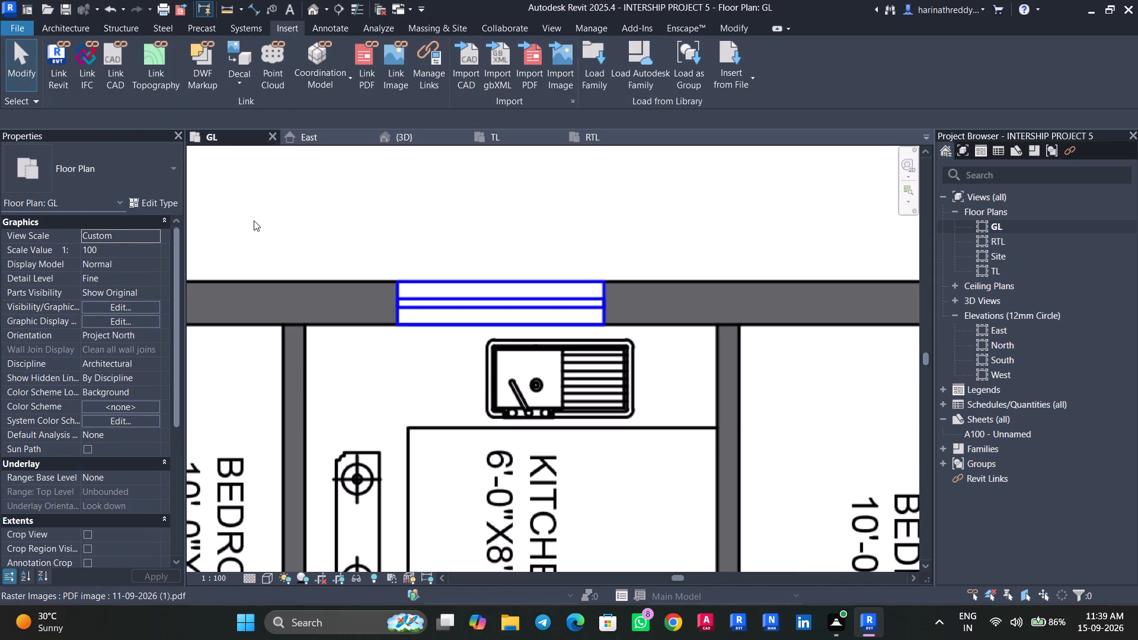
{"action": "scroll", "coordinate": [378, 437], "scroll_direction": "down", "scroll_amount": 8}
{"action": "scroll", "coordinate": [378, 433], "scroll_direction": "up", "scroll_amount": 1}
{"action": "scroll", "coordinate": [378, 433], "scroll_direction": "down", "scroll_amount": 3}
{"action": "middle_click_drag", "start_coordinate": [395, 443], "coordinate": [538, 283]}
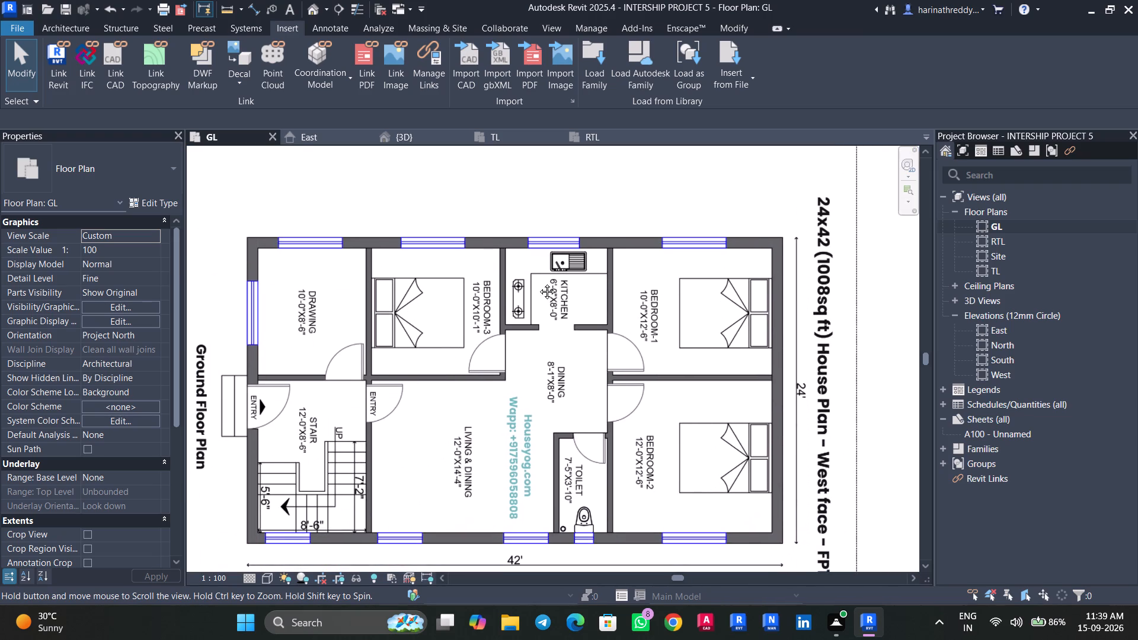
{"action": "middle_click_drag", "start_coordinate": [538, 283], "coordinate": [534, 279]}
{"action": "middle_click_drag", "start_coordinate": [577, 407], "coordinate": [554, 376]}
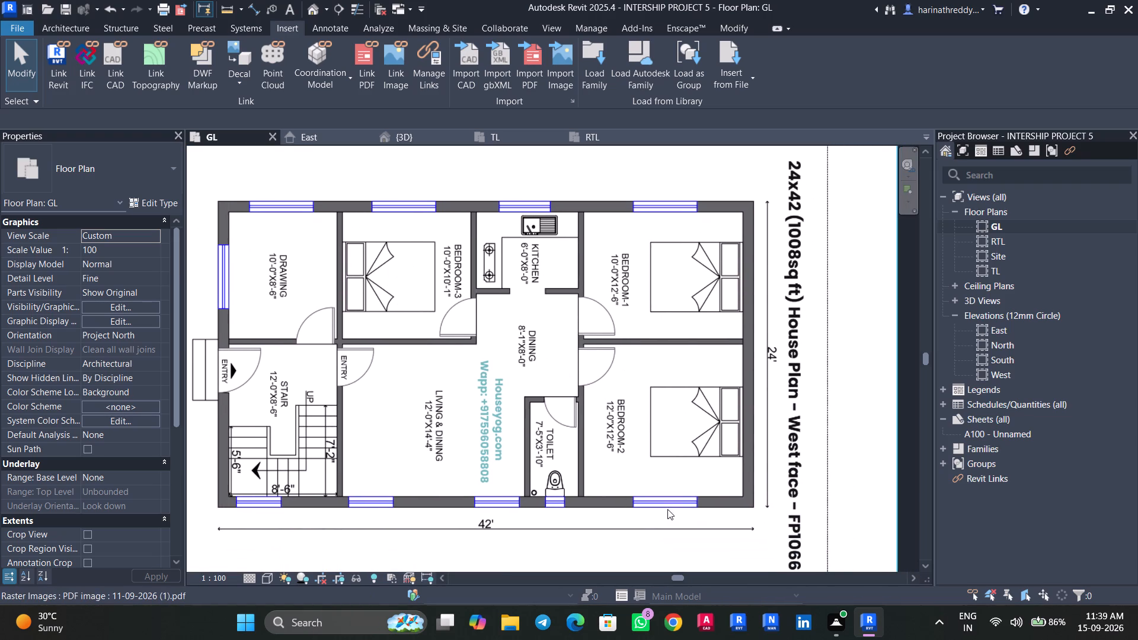
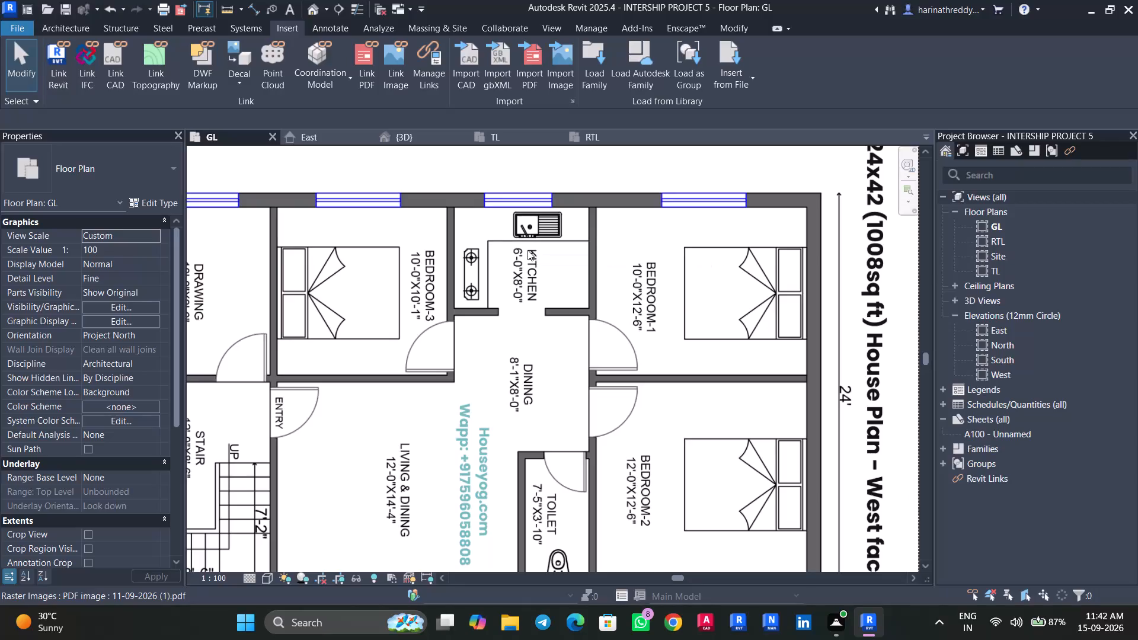
Place the 860mm x 500mm Fregadero grande sink over the PDF's sink symbol below the kitchen window.
{"action": "type", "text": "cm"}
{"action": "scroll", "coordinate": [532, 229], "scroll_direction": "up", "scroll_amount": 7}
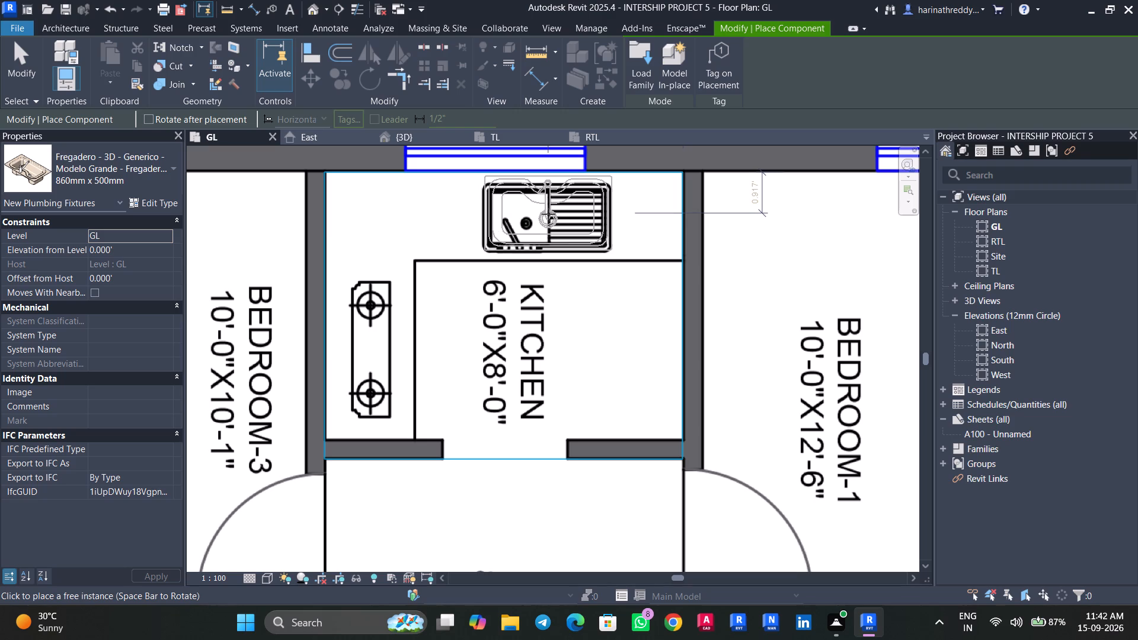
{"action": "left_click", "coordinate": [545, 216]}
{"action": "key", "text": "Escape"}
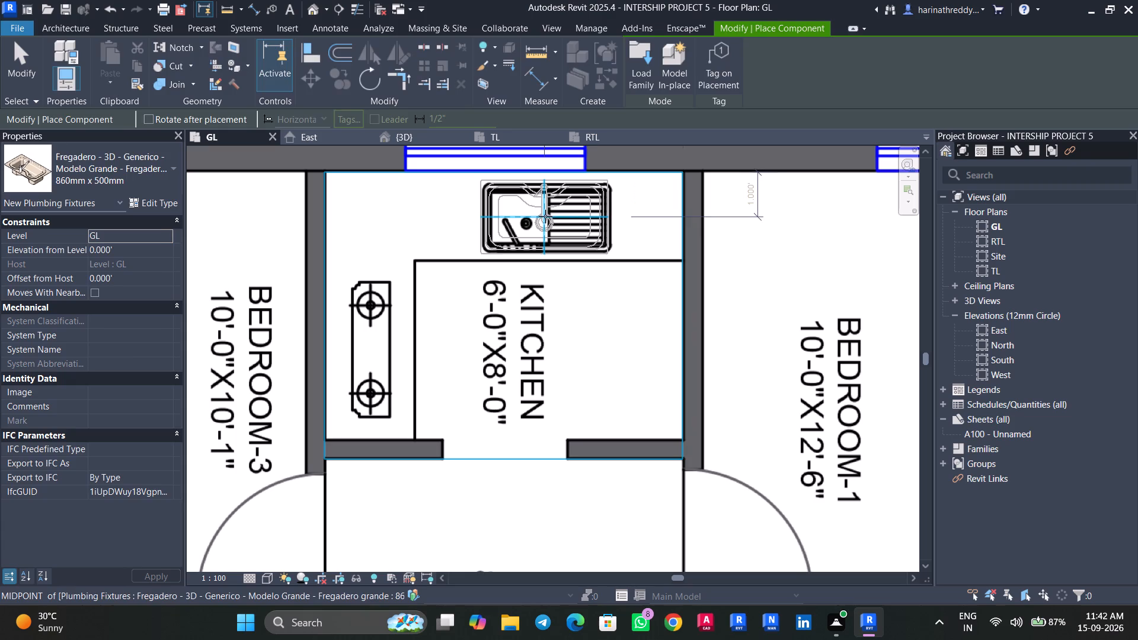
{"action": "key", "text": "Escape"}
{"action": "key", "text": "Escape"}
Place the 0915 x 500 mm Hornallas 5-burner electric cooktop, rotated to match, over the PDF's stove symbol in the kitchen.
{"action": "key", "text": "c"}
{"action": "key", "text": "m"}
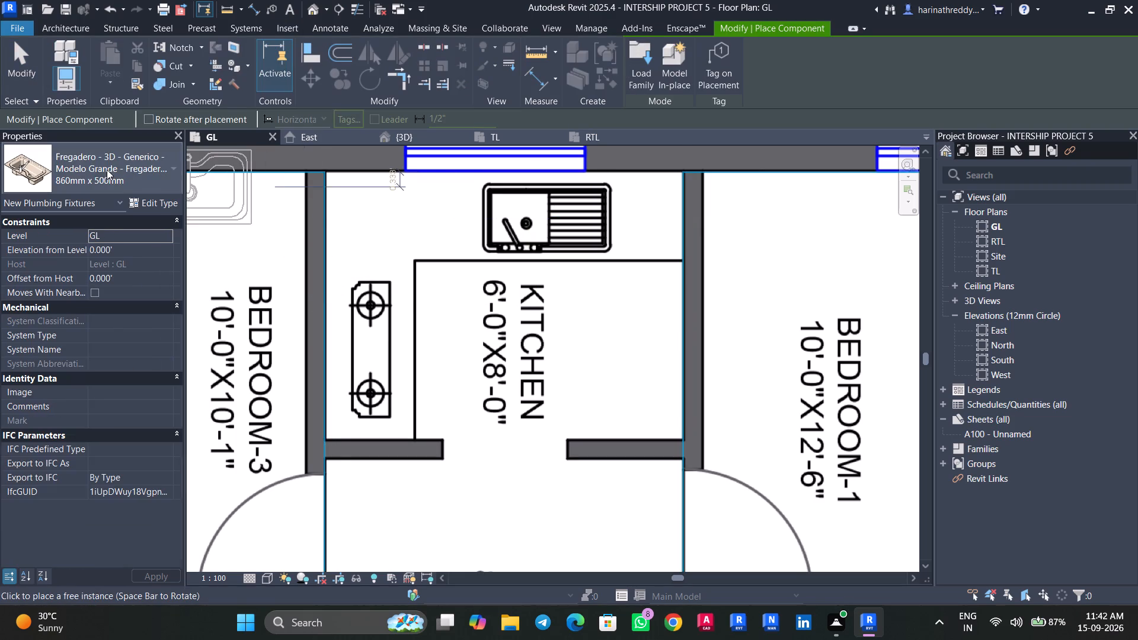
{"action": "left_click", "coordinate": [98, 170]}
{"action": "scroll", "coordinate": [108, 319], "scroll_direction": "up", "scroll_amount": 5}
{"action": "scroll", "coordinate": [106, 290], "scroll_direction": "down", "scroll_amount": 2}
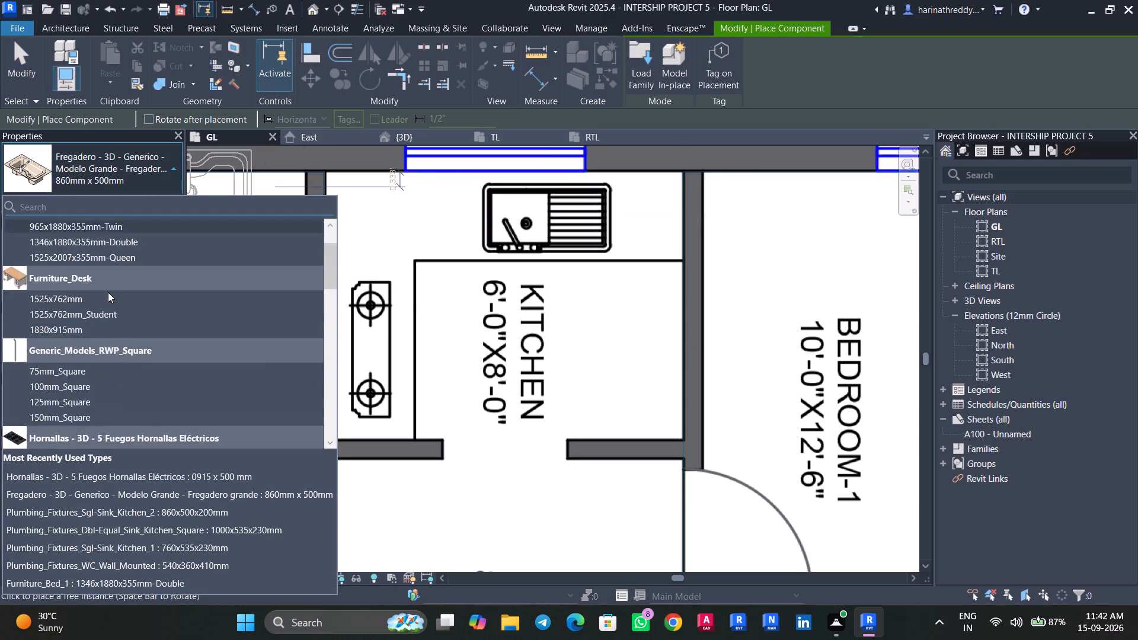
{"action": "scroll", "coordinate": [108, 292], "scroll_direction": "down", "scroll_amount": 2}
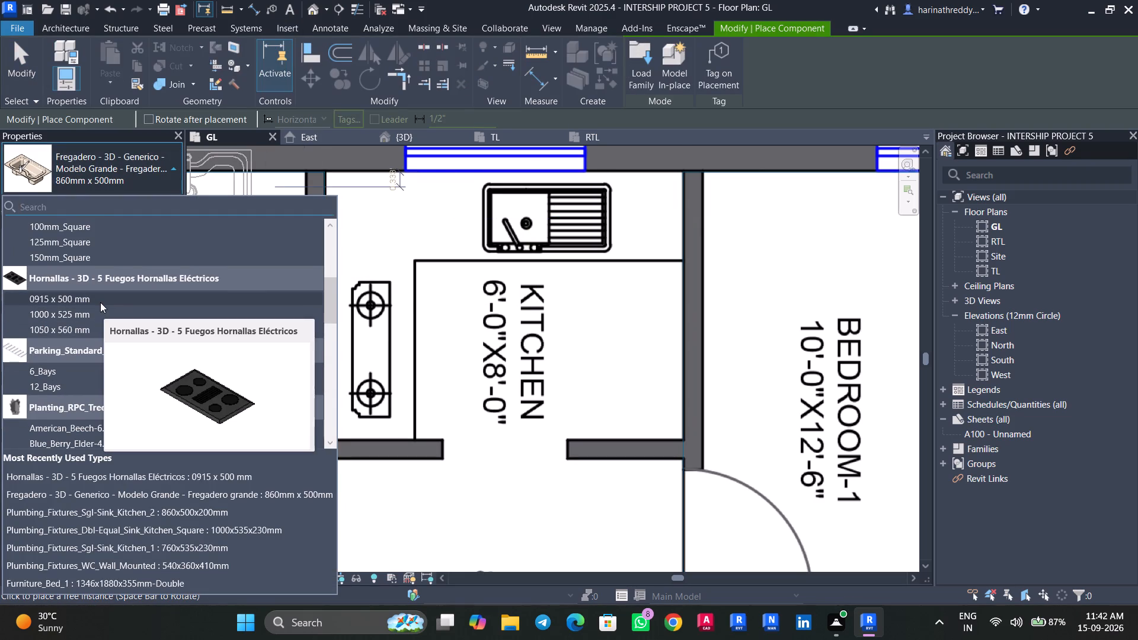
{"action": "left_click", "coordinate": [100, 302]}
{"action": "key", "text": "space"}
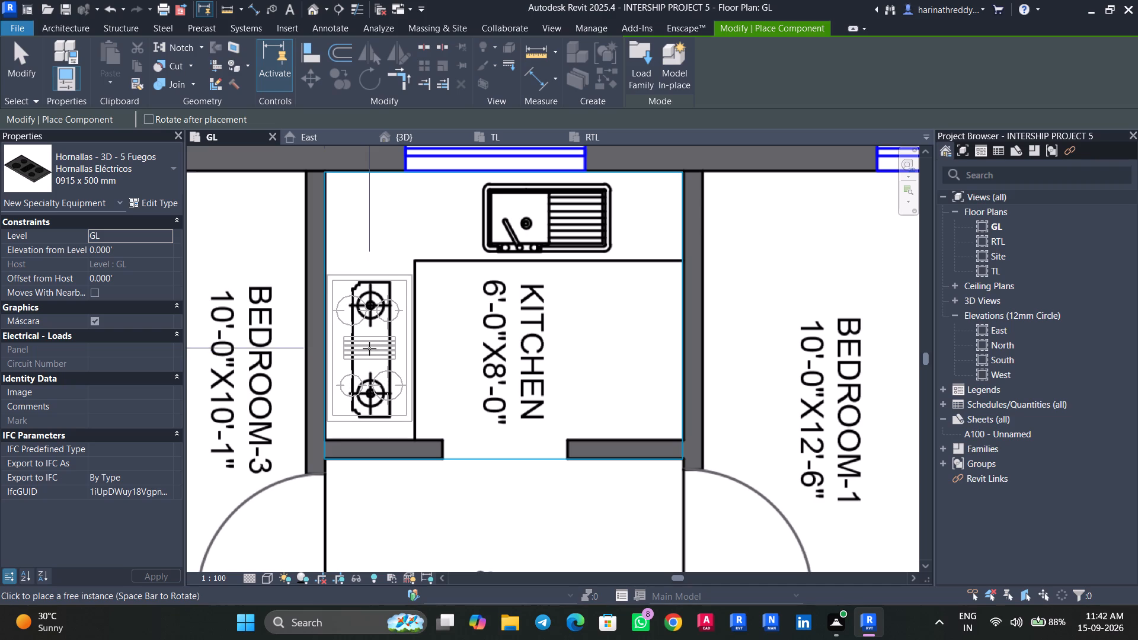
{"action": "left_click", "coordinate": [369, 348]}
{"action": "key", "text": "Escape"}
{"action": "key", "text": "Escape"}
{"action": "key", "text": "Escape"}
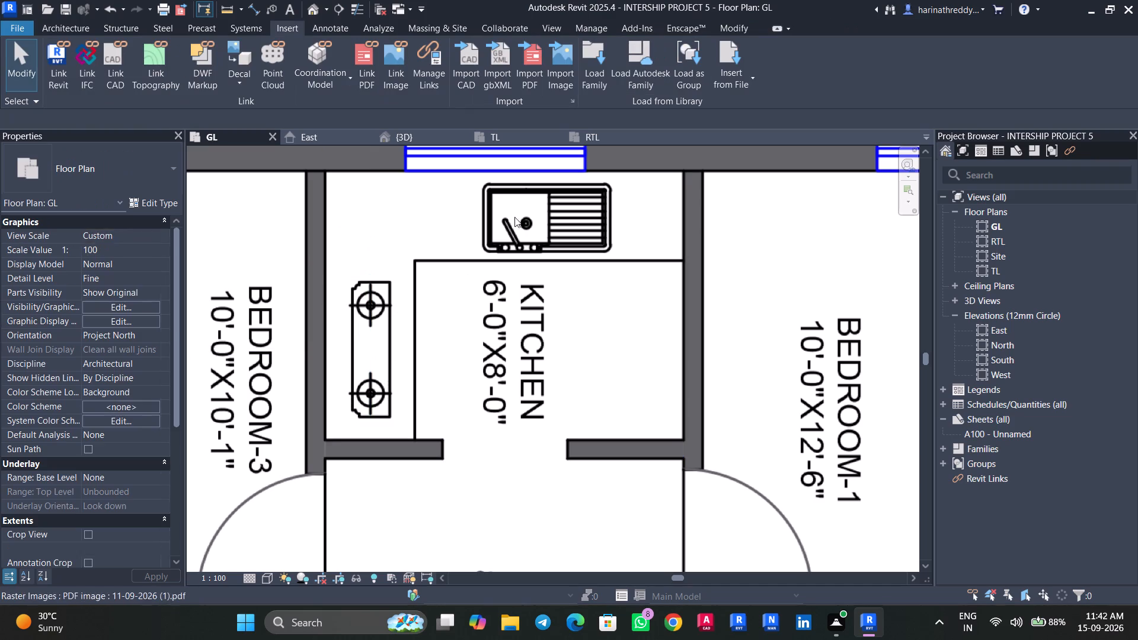
{"action": "key", "text": "Escape"}
{"action": "key", "text": "Escape"}
In the 3D front view, raise the Fregadero kitchen sink to an elevation of 2.500' from the GL level.
{"action": "left_click", "coordinate": [389, 142]}
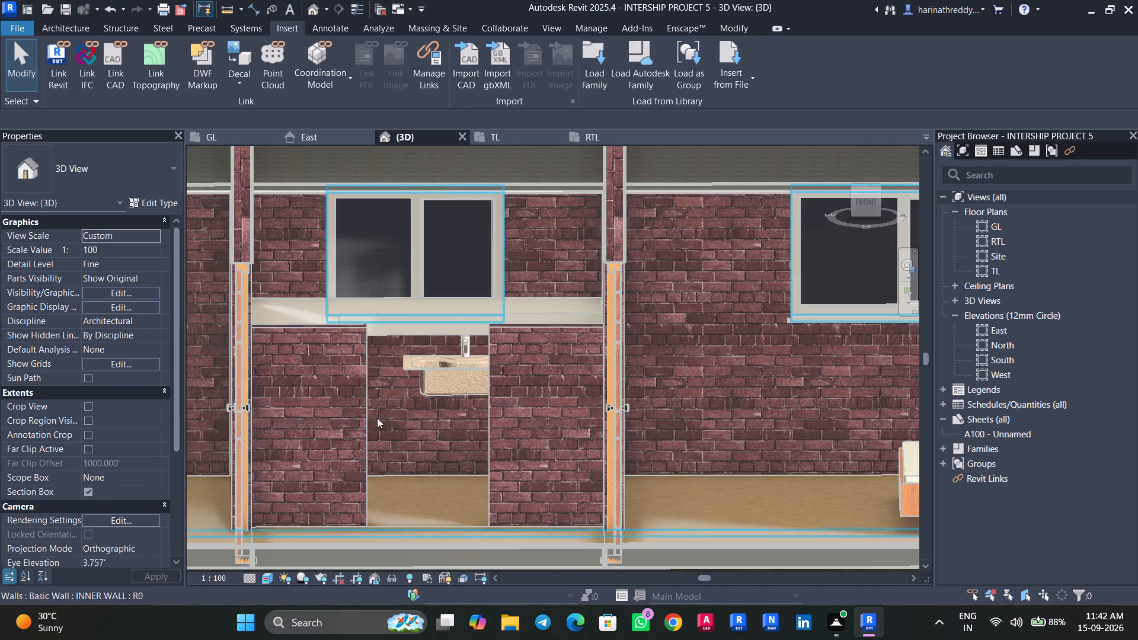
{"action": "scroll", "coordinate": [379, 419], "scroll_direction": "down", "scroll_amount": 5}
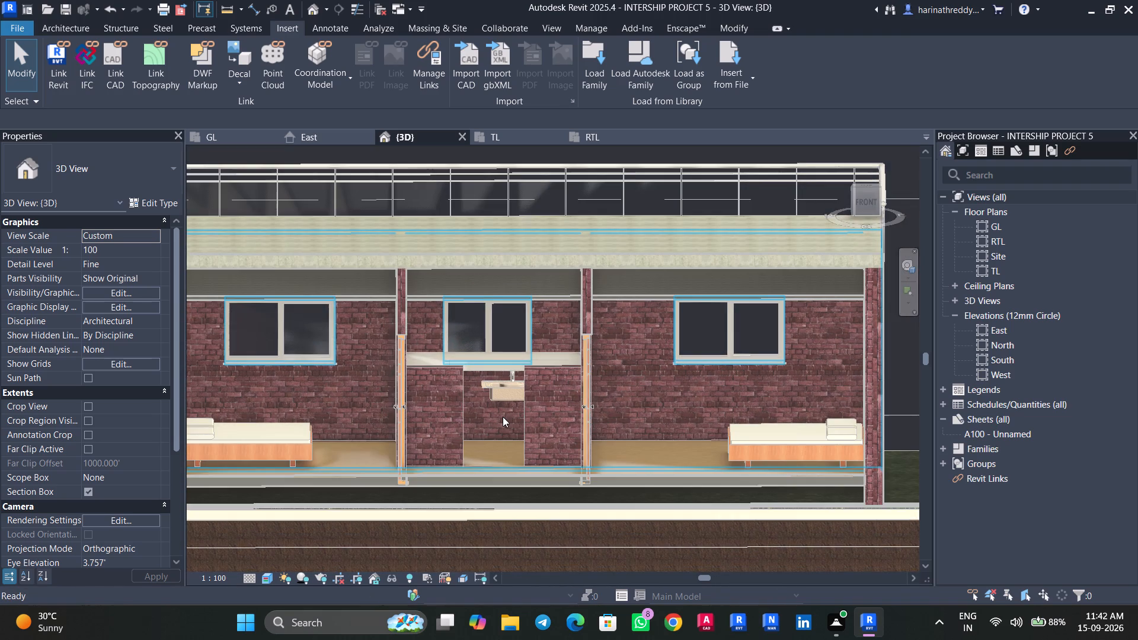
{"action": "middle_click_drag", "start_coordinate": [501, 415], "coordinate": [508, 420], "text": "shift"}
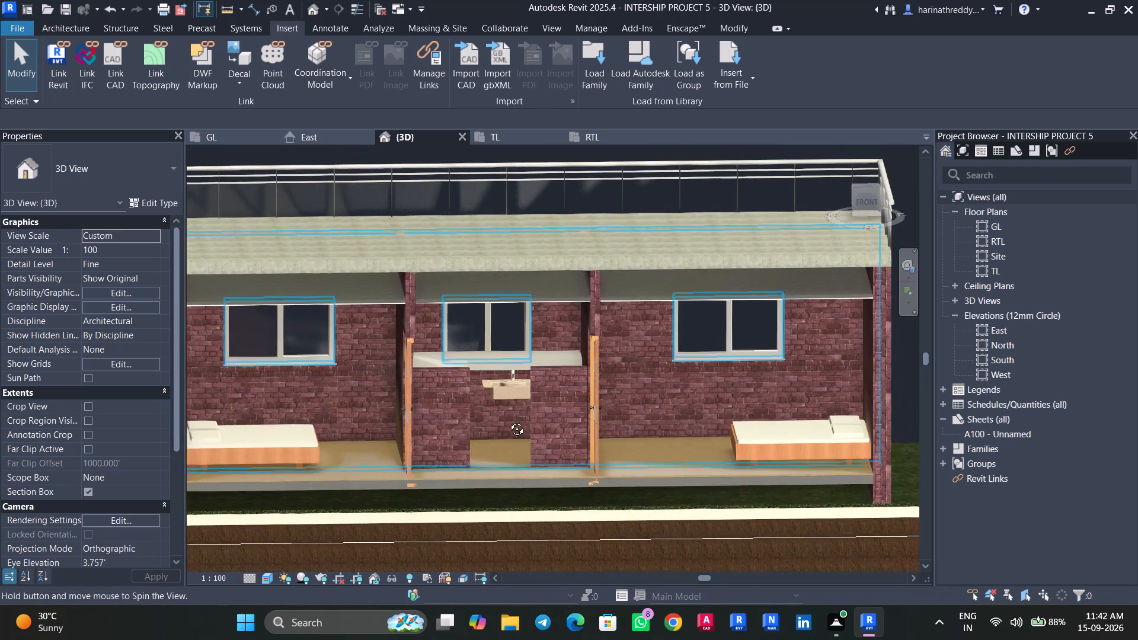
{"action": "middle_click_drag", "start_coordinate": [508, 420], "coordinate": [508, 418], "text": "shift"}
{"action": "left_click", "coordinate": [503, 392]}
{"action": "scroll", "coordinate": [504, 392], "scroll_direction": "up", "scroll_amount": 4}
{"action": "left_click", "coordinate": [746, 55]}
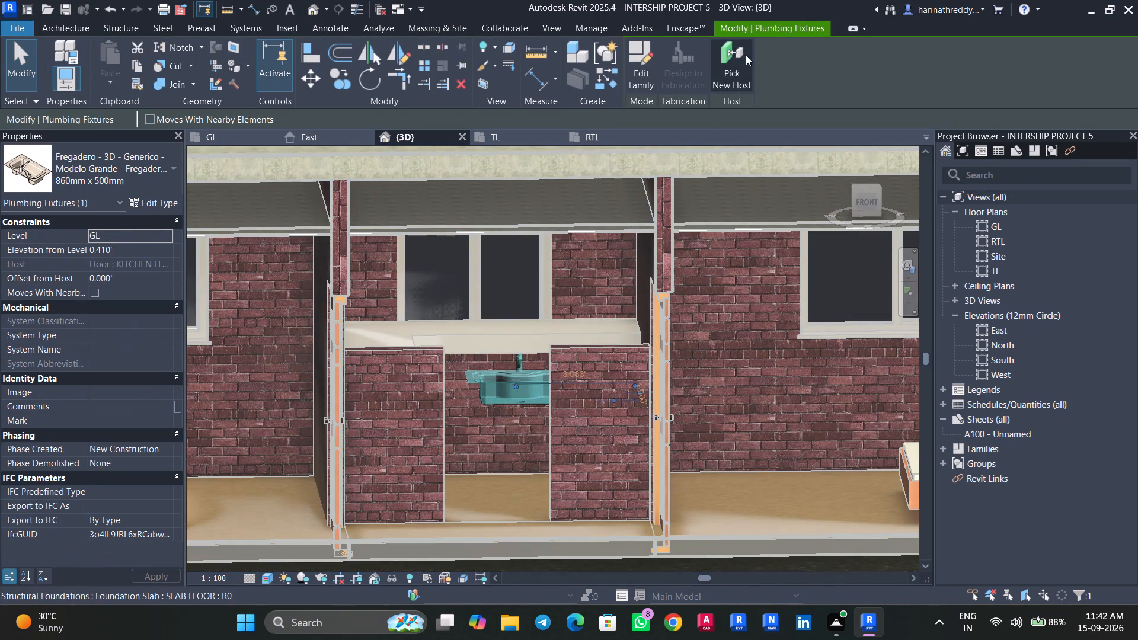
{"action": "middle_click_drag", "start_coordinate": [523, 332], "coordinate": [519, 376], "text": "shift"}
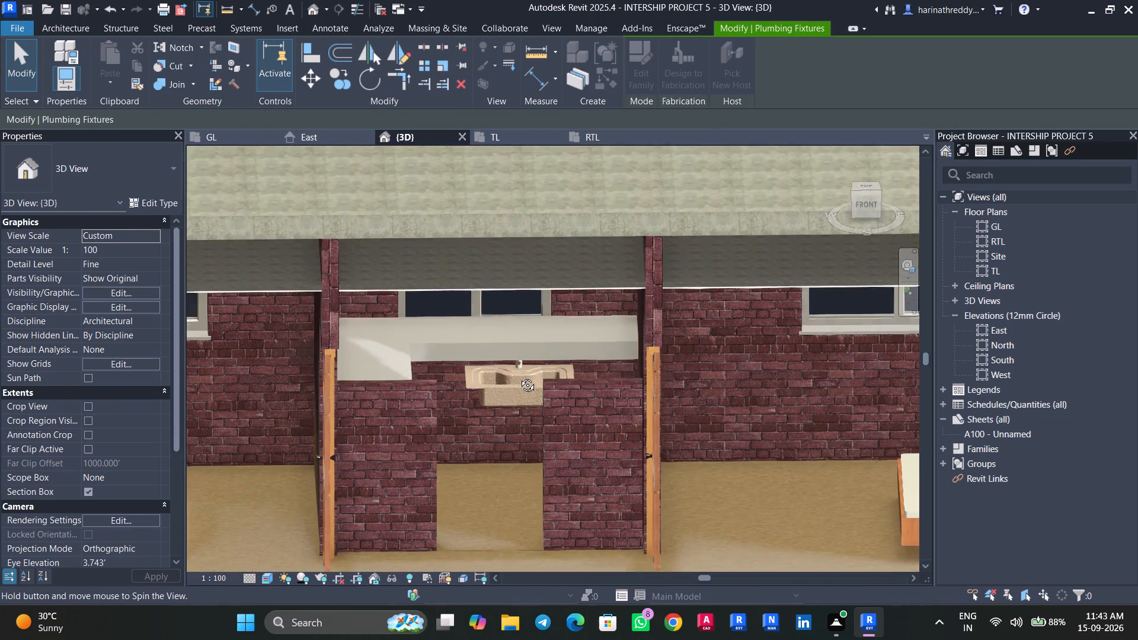
{"action": "middle_click_drag", "start_coordinate": [519, 376], "coordinate": [519, 382], "text": "shift"}
{"action": "left_click", "coordinate": [517, 338]}
{"action": "key", "text": "Escape"}
{"action": "key", "text": "Escape"}
{"action": "left_click", "coordinate": [499, 385]}
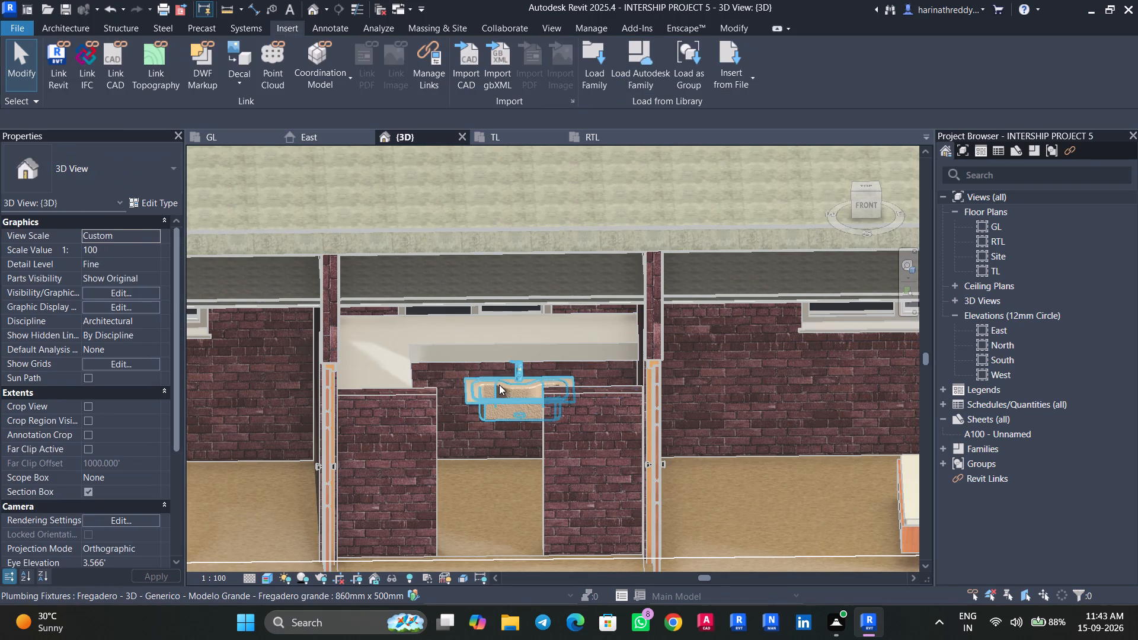
{"action": "left_click", "coordinate": [865, 208]}
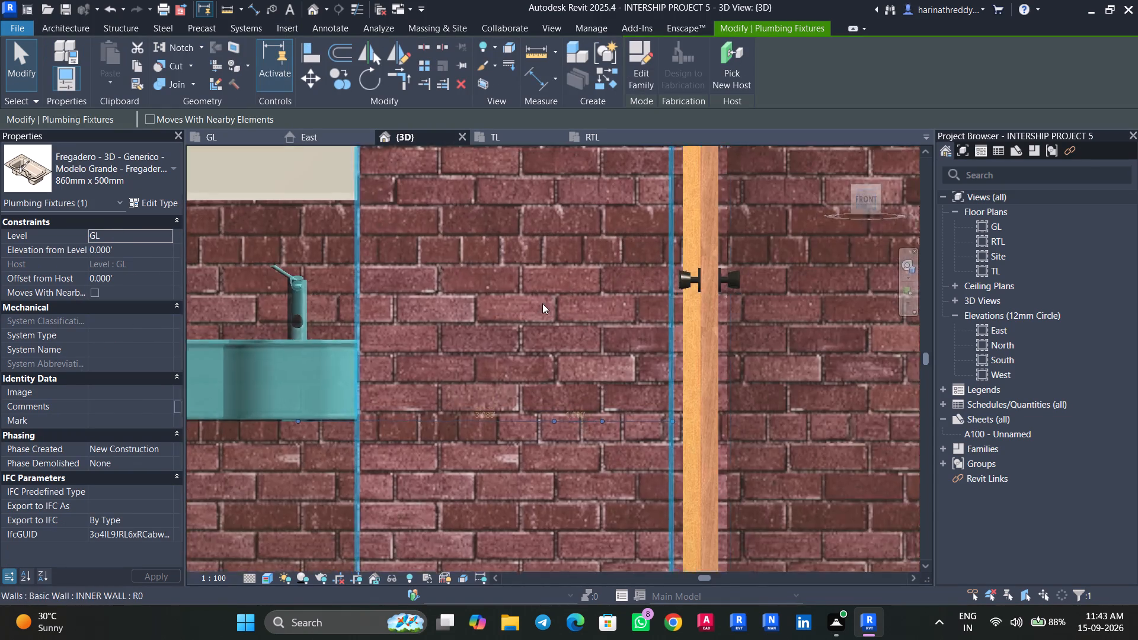
{"action": "scroll", "coordinate": [510, 351], "scroll_direction": "down", "scroll_amount": 8}
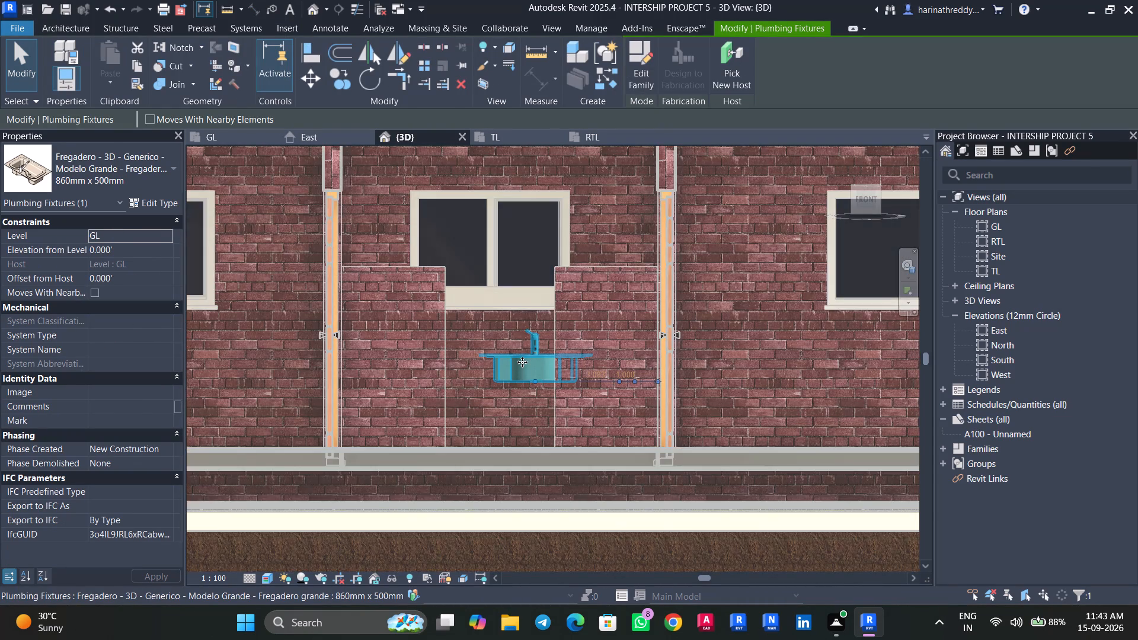
{"action": "key", "text": "Up"}
{"action": "key", "text": "Up"}
{"action": "key", "text": "Up"}
{"action": "key", "text": "Up"}
{"action": "key", "text": "Up"}
{"action": "key", "text": "Up"}
{"action": "key", "text": "Up"}
{"action": "key", "text": "Up"}
{"action": "key", "text": "Up"}
{"action": "key", "text": "Up"}
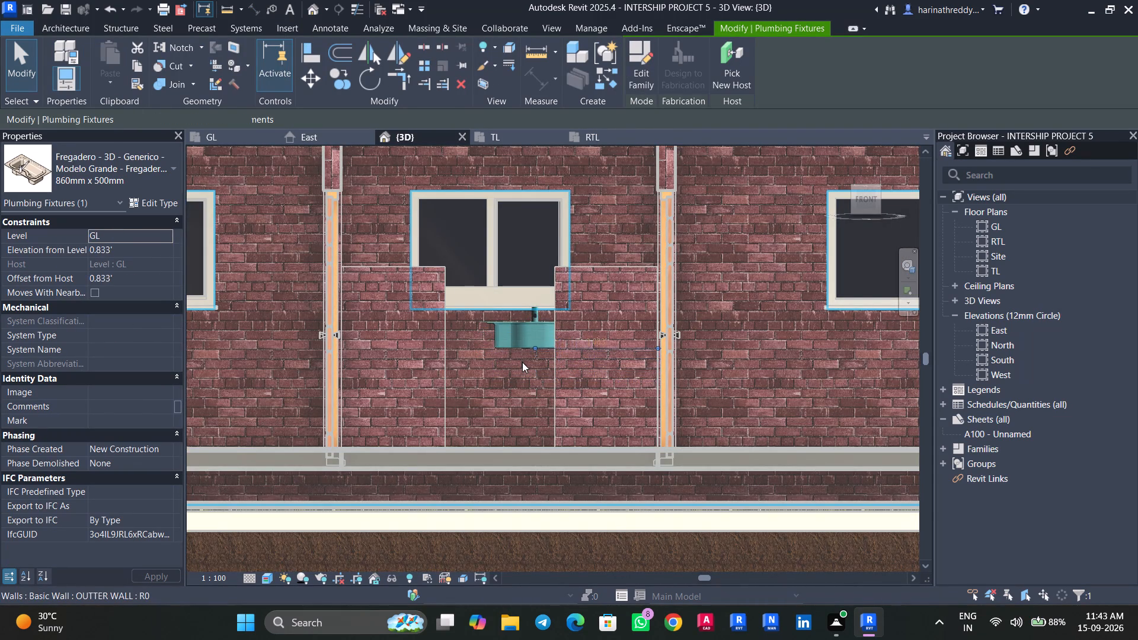
{"action": "key", "text": "Up"}
{"action": "key", "text": "Up"}
{"action": "key", "text": "Up"}
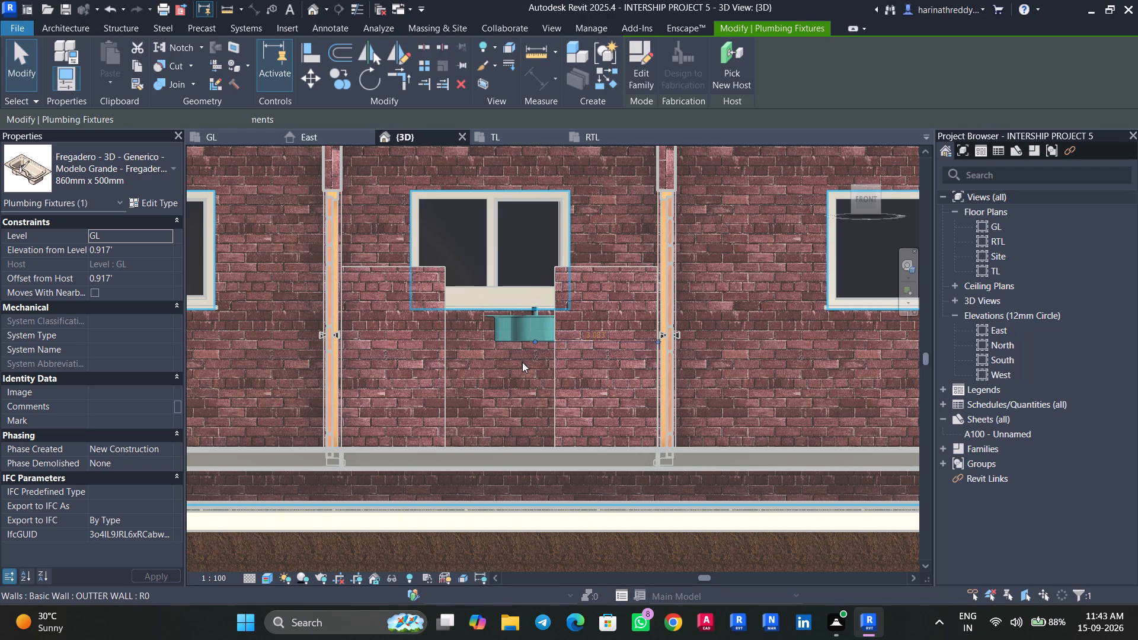
{"action": "key", "text": "Up"}
{"action": "key", "text": "Up"}
{"action": "key", "text": "Up"}
{"action": "key", "text": "Up"}
{"action": "key", "text": "Up"}
{"action": "key", "text": "Up"}
{"action": "key", "text": "Up"}
{"action": "key", "text": "Up"}
{"action": "key", "text": "Up"}
{"action": "key", "text": "Up"}
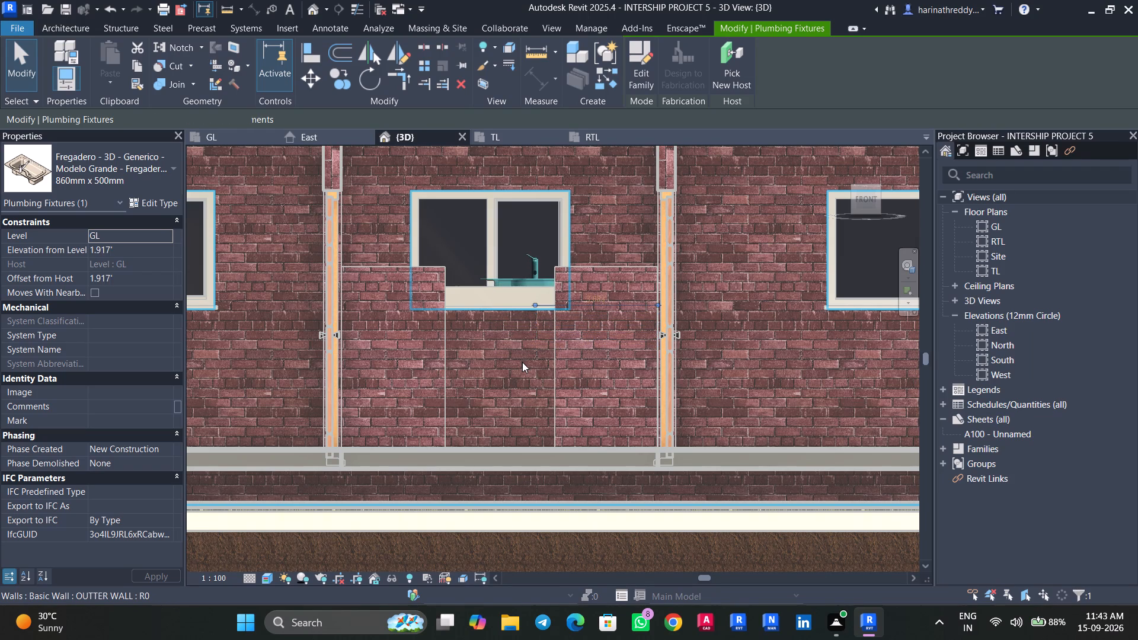
{"action": "key", "text": "Up"}
{"action": "key", "text": "Up"}
{"action": "key", "text": "Up"}
{"action": "key", "text": "Up"}
{"action": "key", "text": "Up"}
{"action": "key", "text": "Up"}
{"action": "key", "text": "Up"}
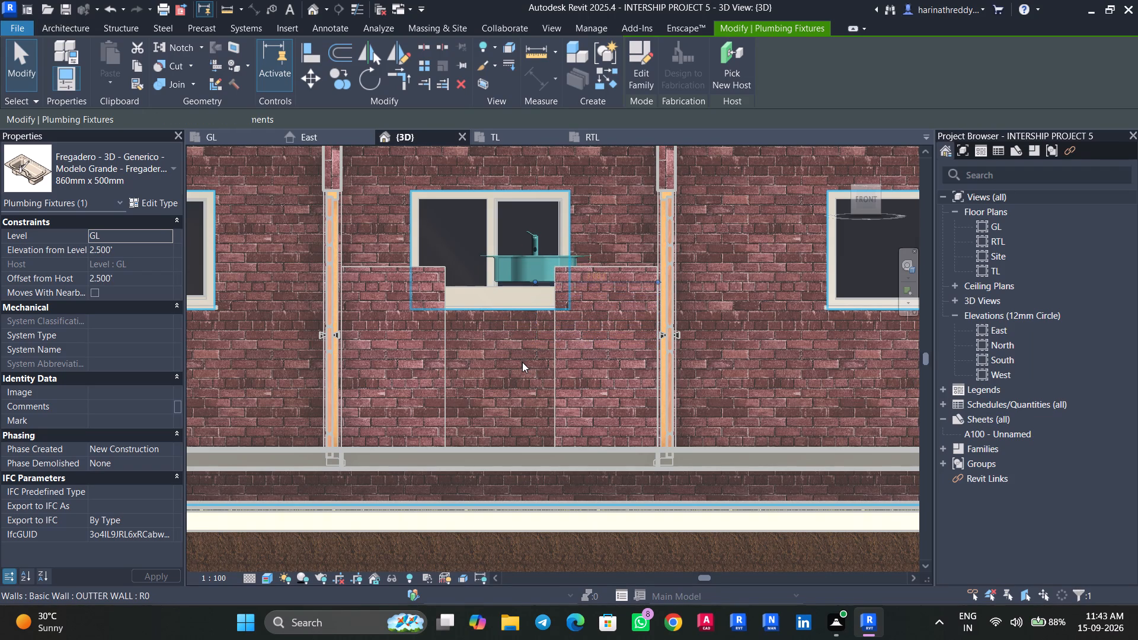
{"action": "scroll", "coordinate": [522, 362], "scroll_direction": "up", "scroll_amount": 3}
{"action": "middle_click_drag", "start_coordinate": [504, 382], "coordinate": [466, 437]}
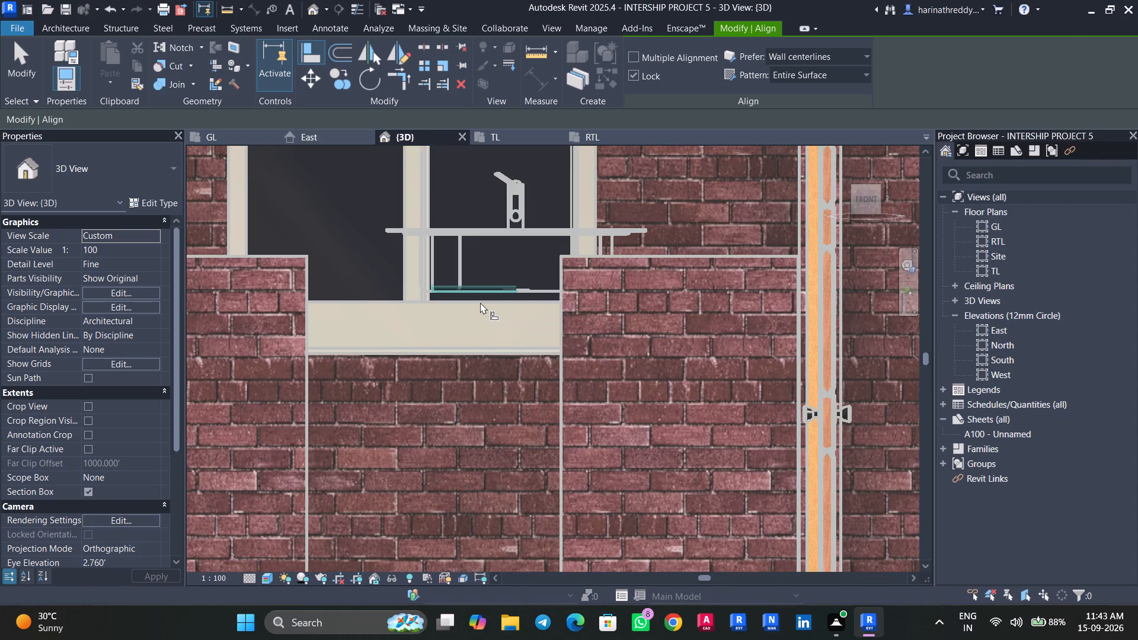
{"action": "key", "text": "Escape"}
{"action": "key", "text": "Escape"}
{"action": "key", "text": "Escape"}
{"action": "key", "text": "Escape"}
Lower the kitchen sink to 2.375' above the GL level, towards the counter top.
{"action": "left_click", "coordinate": [491, 274]}
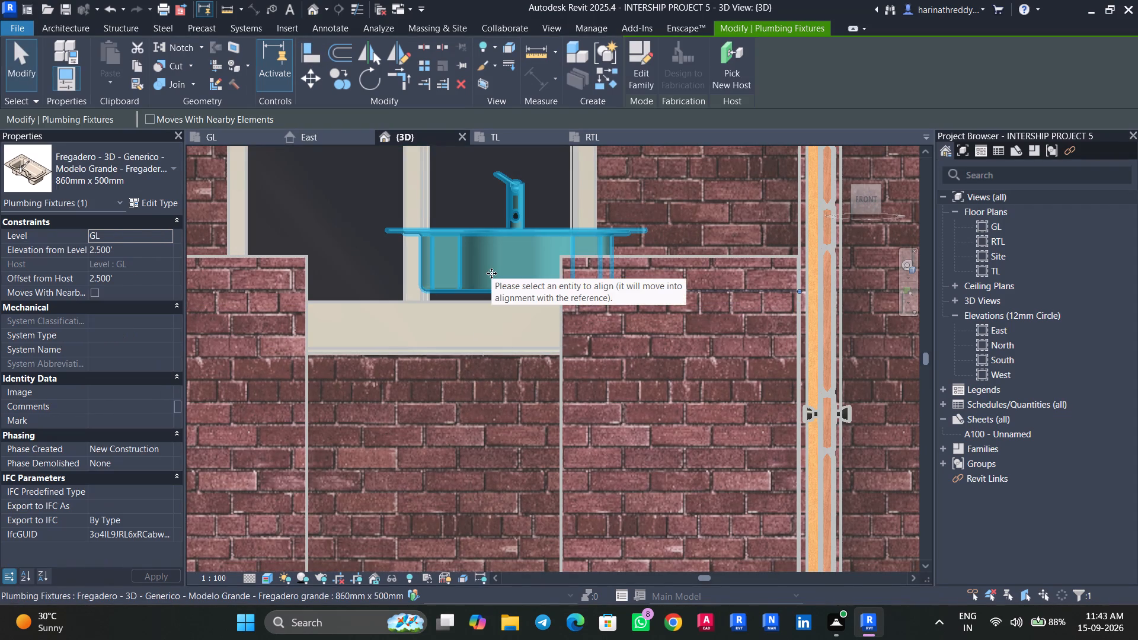
{"action": "key", "text": "Down"}
{"action": "key", "text": "Down"}
{"action": "key", "text": "Down"}
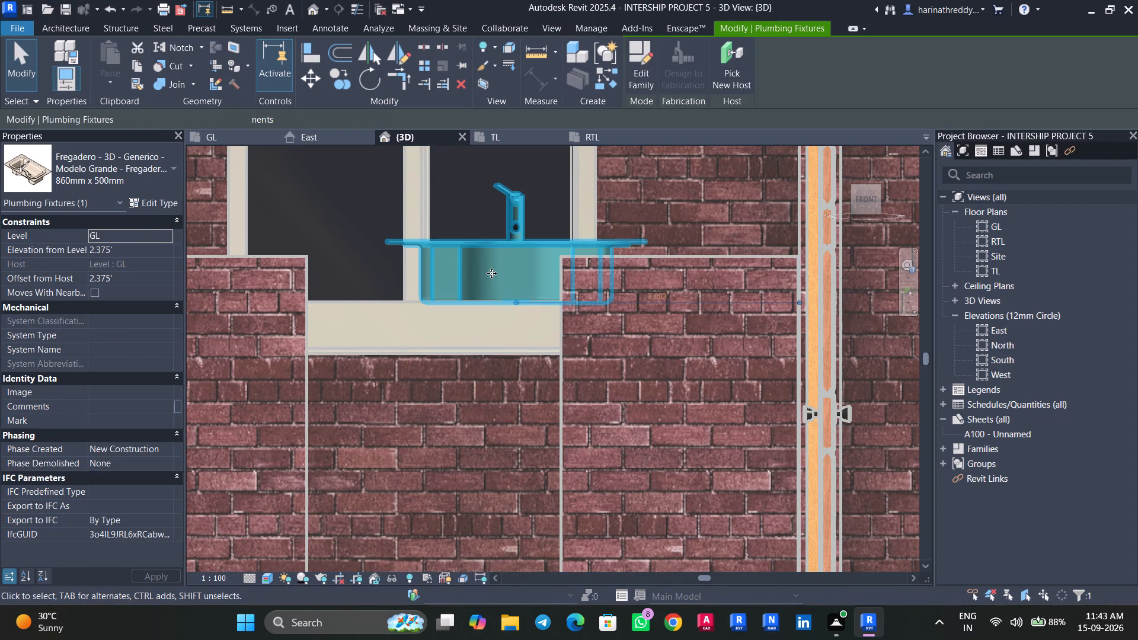
{"action": "key", "text": "Escape"}
{"action": "key", "text": "Escape"}
Check how the sink sits on the counter and lower it in the front view to 2.125'.
{"action": "scroll", "coordinate": [475, 449], "scroll_direction": "down", "scroll_amount": 4}
{"action": "middle_click_drag", "start_coordinate": [470, 450], "coordinate": [480, 534], "text": "shift"}
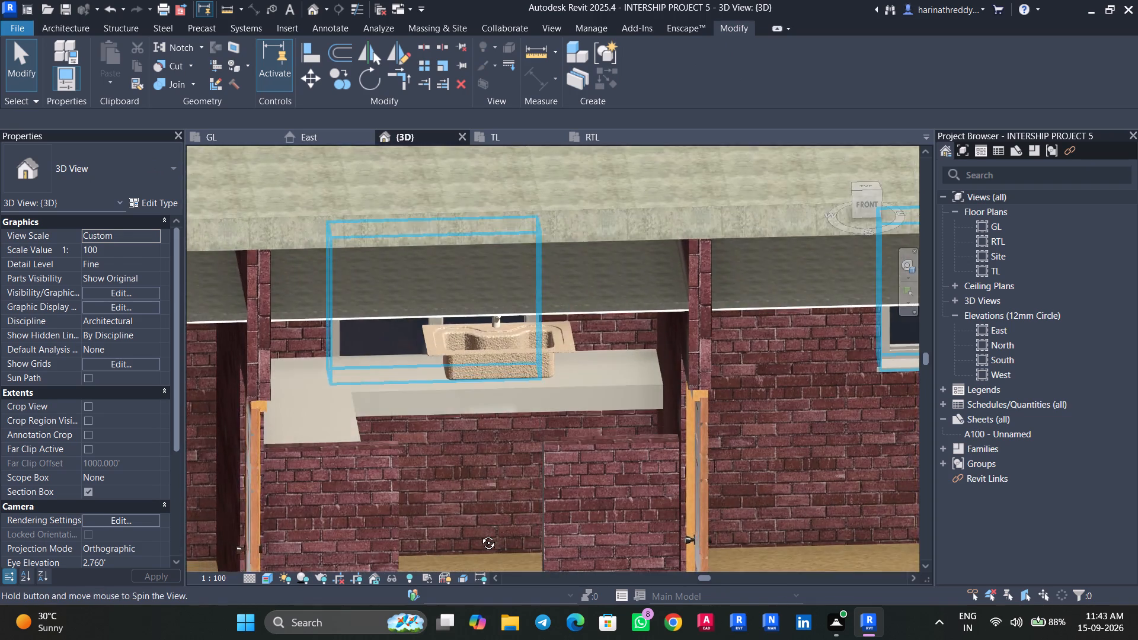
{"action": "middle_click_drag", "start_coordinate": [480, 534], "coordinate": [494, 493], "text": "shift"}
{"action": "left_click", "coordinate": [506, 351]}
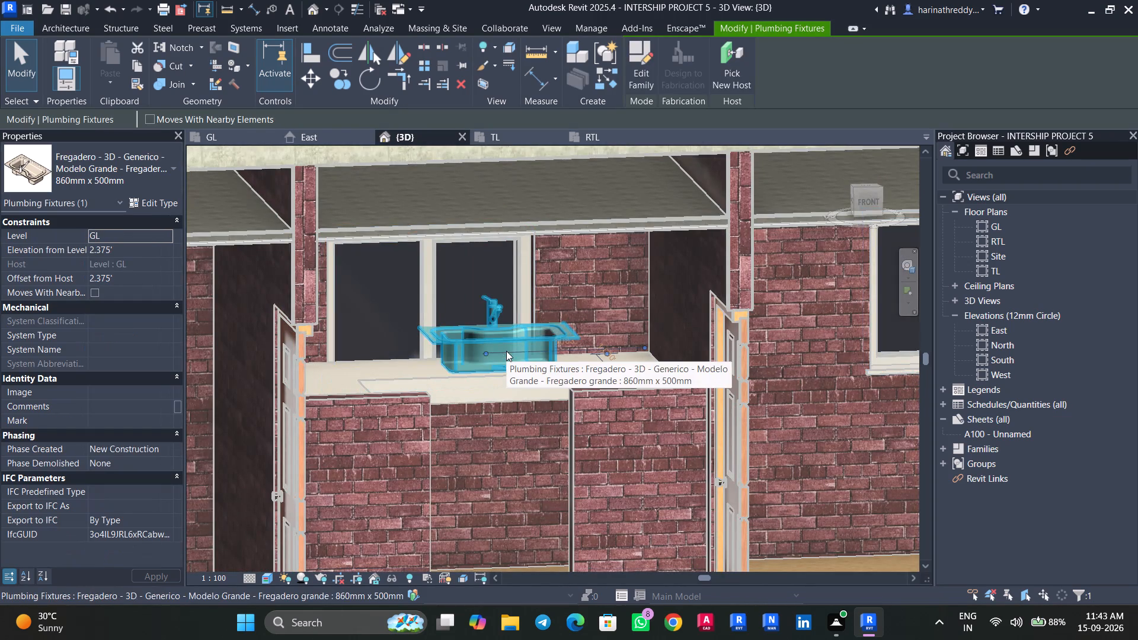
{"action": "key", "text": "Down"}
{"action": "key", "text": "Down"}
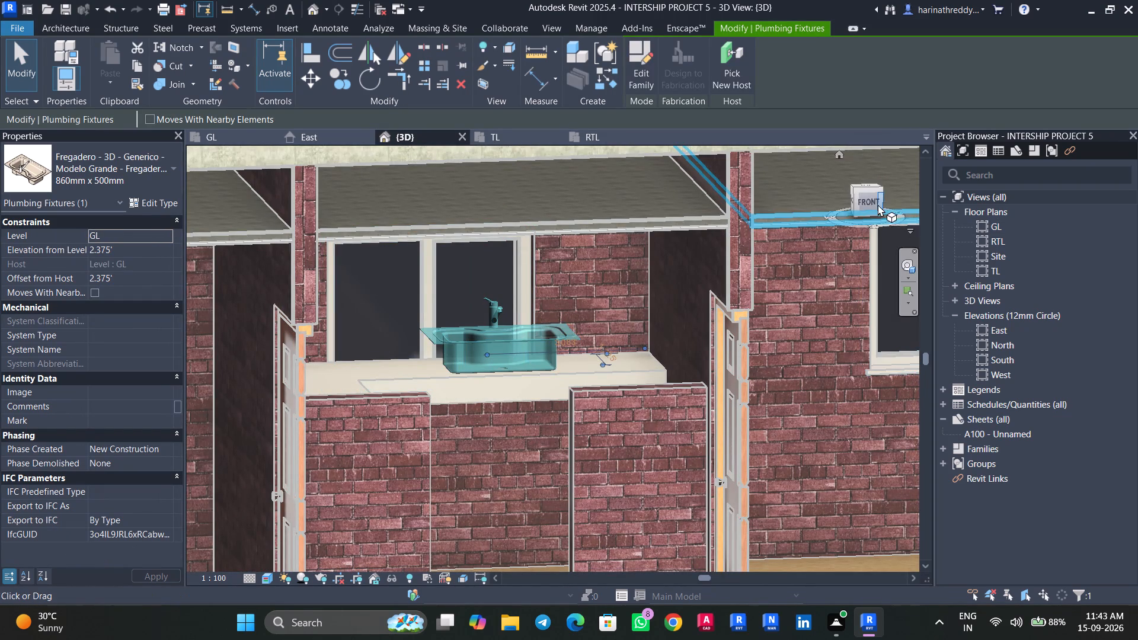
{"action": "left_click", "coordinate": [872, 200]}
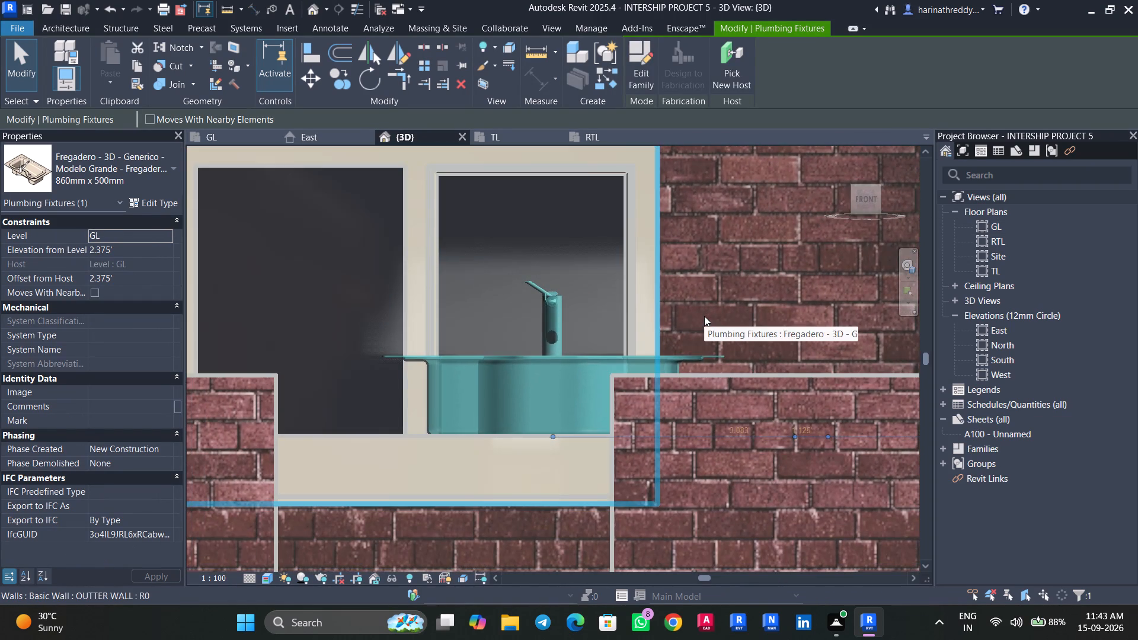
{"action": "key", "text": "Down"}
{"action": "key", "text": "Down"}
{"action": "key", "text": "Down"}
{"action": "key", "text": "Down"}
{"action": "key", "text": "Down"}
{"action": "key", "text": "Down"}
{"action": "key", "text": "Down"}
{"action": "key", "text": "Down"}
{"action": "key", "text": "Down"}
{"action": "key", "text": "Down"}
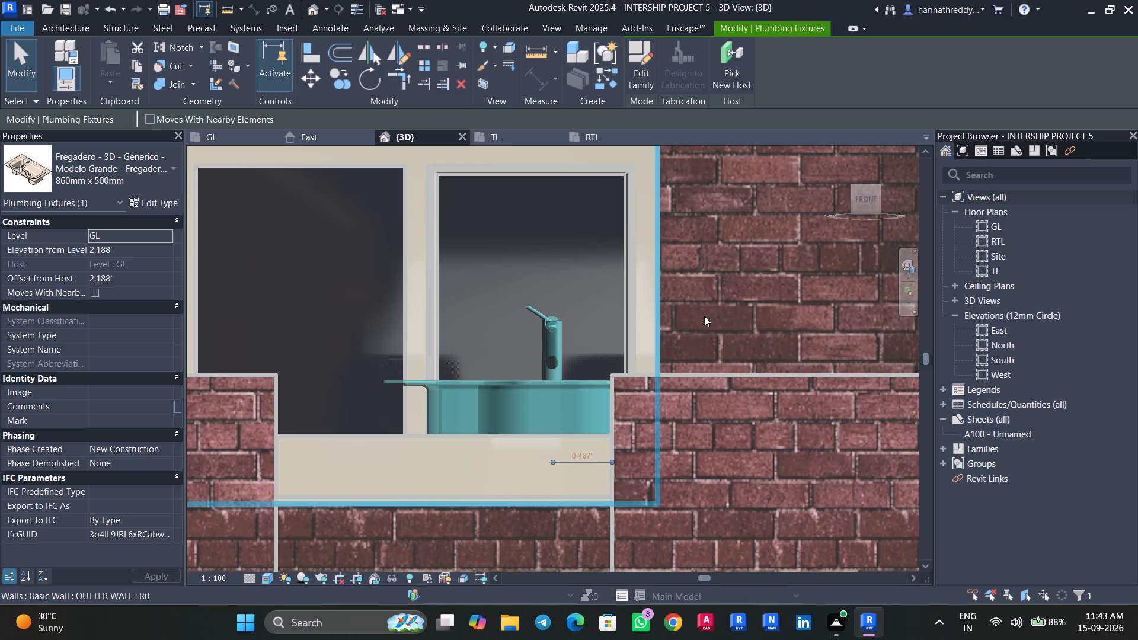
{"action": "key", "text": "Down"}
{"action": "key", "text": "Down"}
Shift the sink about 0.4' along the counter, away from the cooktop side and towards the Bedroom-1 wall.
{"action": "key", "text": "Right"}
{"action": "key", "text": "Right"}
{"action": "key", "text": "Right"}
{"action": "key", "text": "Right"}
{"action": "key", "text": "Right"}
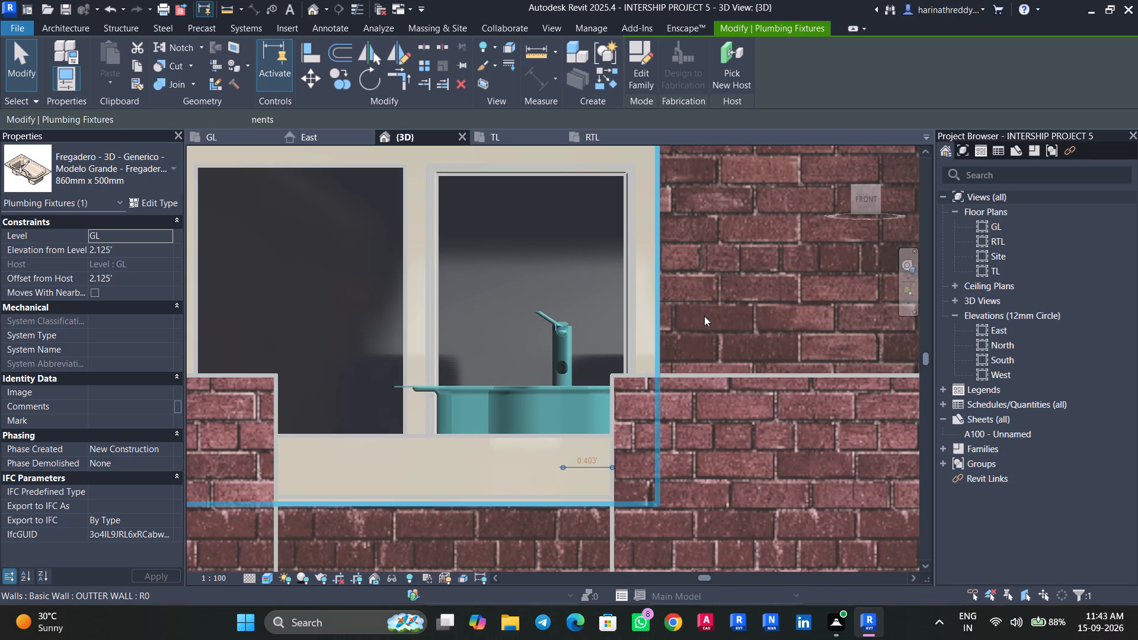
{"action": "key", "text": "Right"}
{"action": "key", "text": "Right"}
{"action": "key", "text": "Right"}
{"action": "key", "text": "Right"}
{"action": "key", "text": "Right"}
{"action": "key", "text": "Right"}
{"action": "key", "text": "Right"}
{"action": "key", "text": "Right"}
{"action": "key", "text": "Right"}
{"action": "key", "text": "Right"}
{"action": "key", "text": "Right"}
{"action": "key", "text": "Right"}
{"action": "key", "text": "Right"}
{"action": "key", "text": "Right"}
Lower the sink into the counter to an elevation of 1.938' and check its fit from above.
{"action": "key", "text": "Down"}
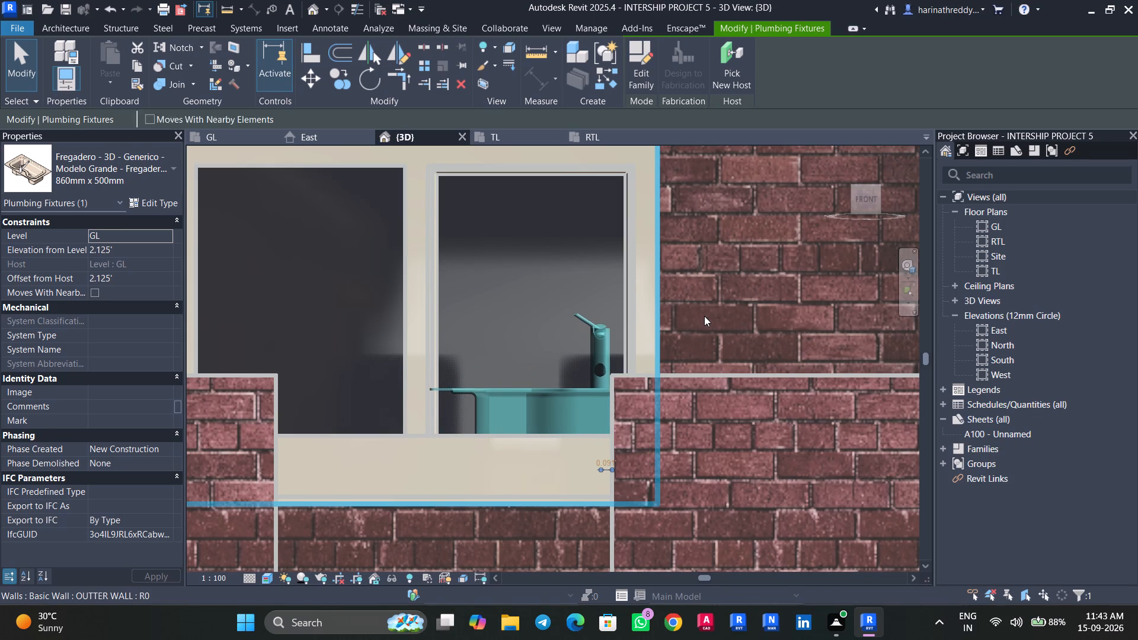
{"action": "key", "text": "Down"}
{"action": "key", "text": "Down"}
{"action": "key", "text": "Down"}
{"action": "key", "text": "Down"}
{"action": "key", "text": "Down"}
{"action": "key", "text": "Down"}
{"action": "key", "text": "Down"}
{"action": "key", "text": "Down"}
{"action": "key", "text": "Escape"}
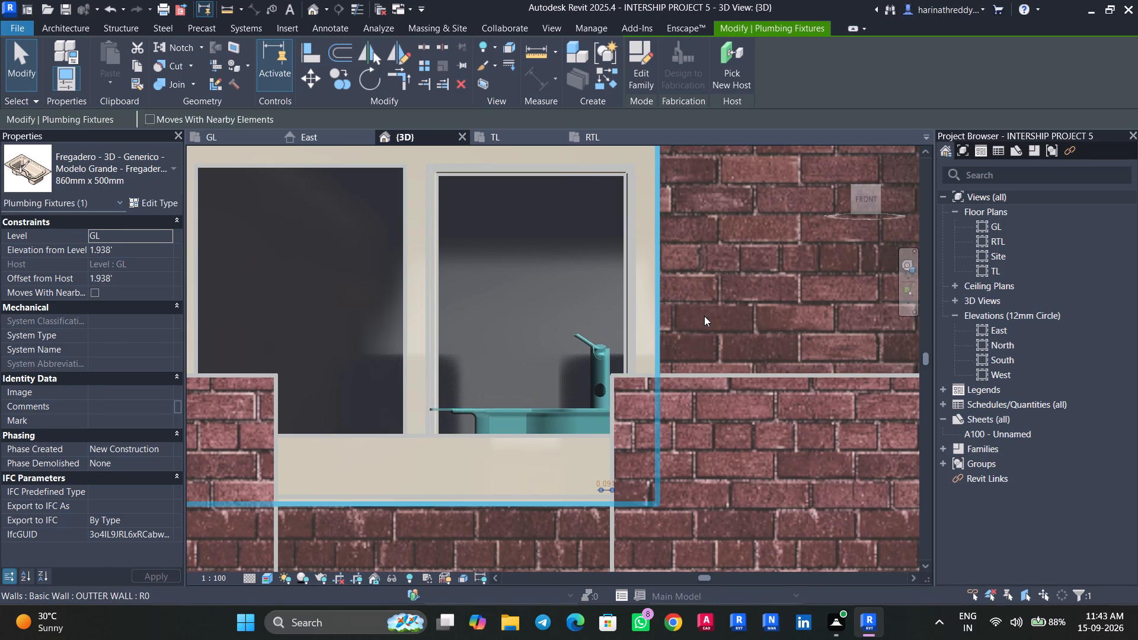
{"action": "scroll", "coordinate": [532, 345], "scroll_direction": "down", "scroll_amount": 3}
{"action": "middle_click_drag", "start_coordinate": [531, 343], "coordinate": [545, 469], "text": "shift"}
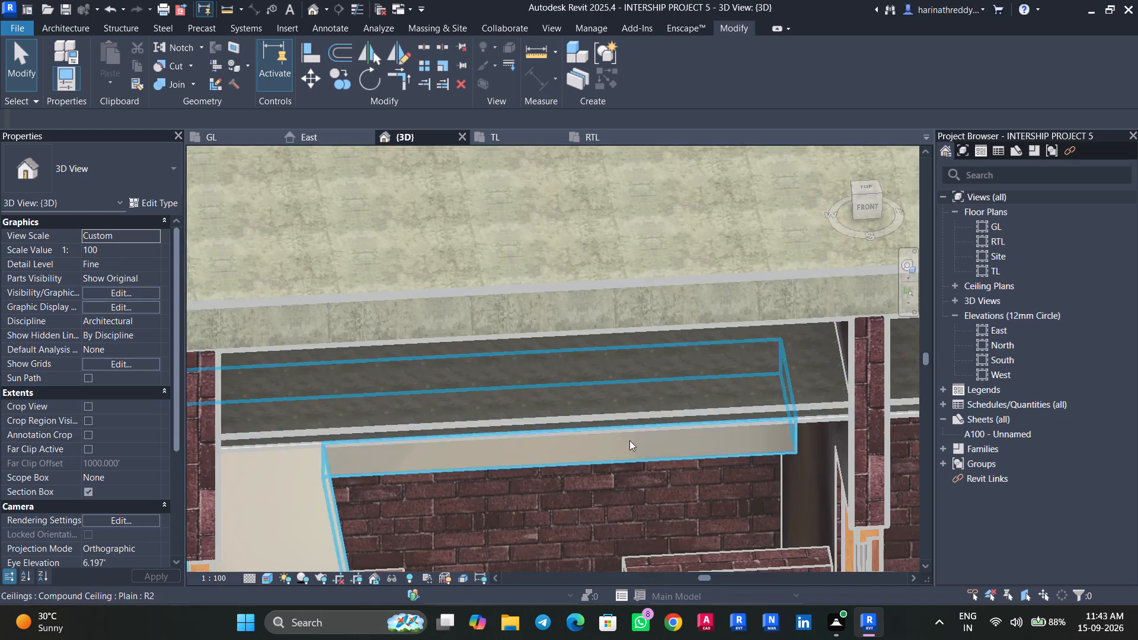
{"action": "middle_click_drag", "start_coordinate": [629, 440], "coordinate": [625, 402], "text": "shift"}
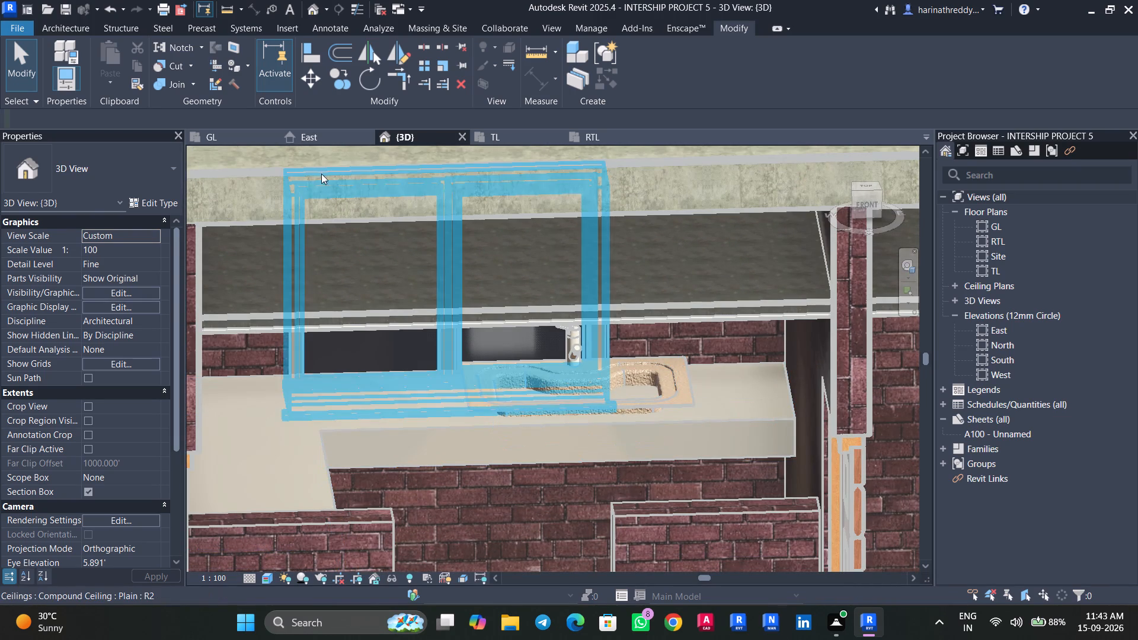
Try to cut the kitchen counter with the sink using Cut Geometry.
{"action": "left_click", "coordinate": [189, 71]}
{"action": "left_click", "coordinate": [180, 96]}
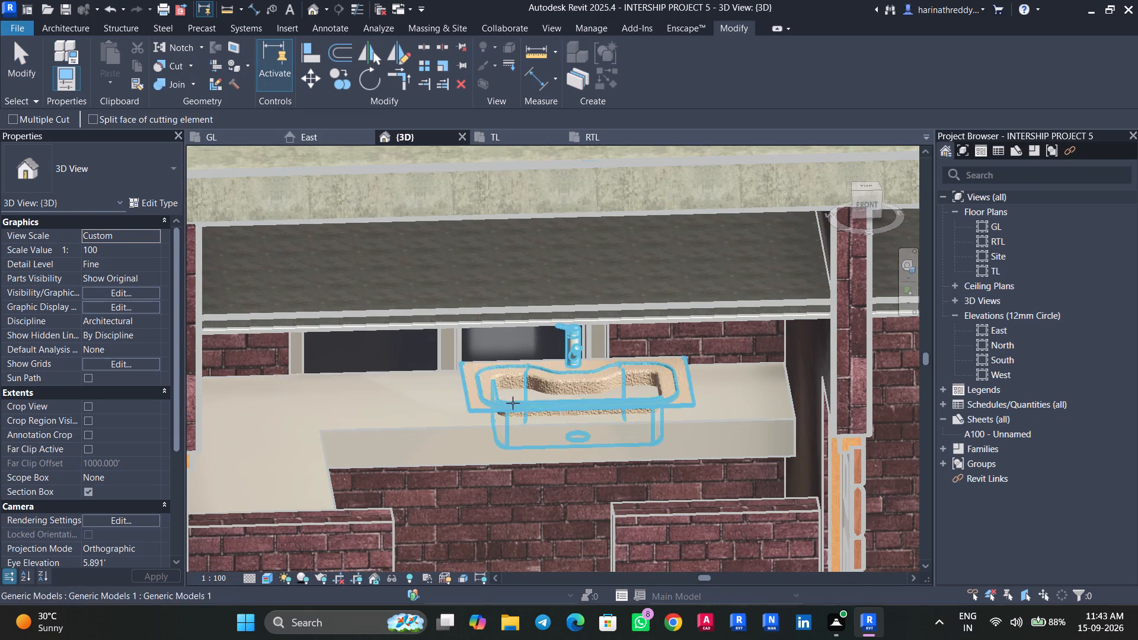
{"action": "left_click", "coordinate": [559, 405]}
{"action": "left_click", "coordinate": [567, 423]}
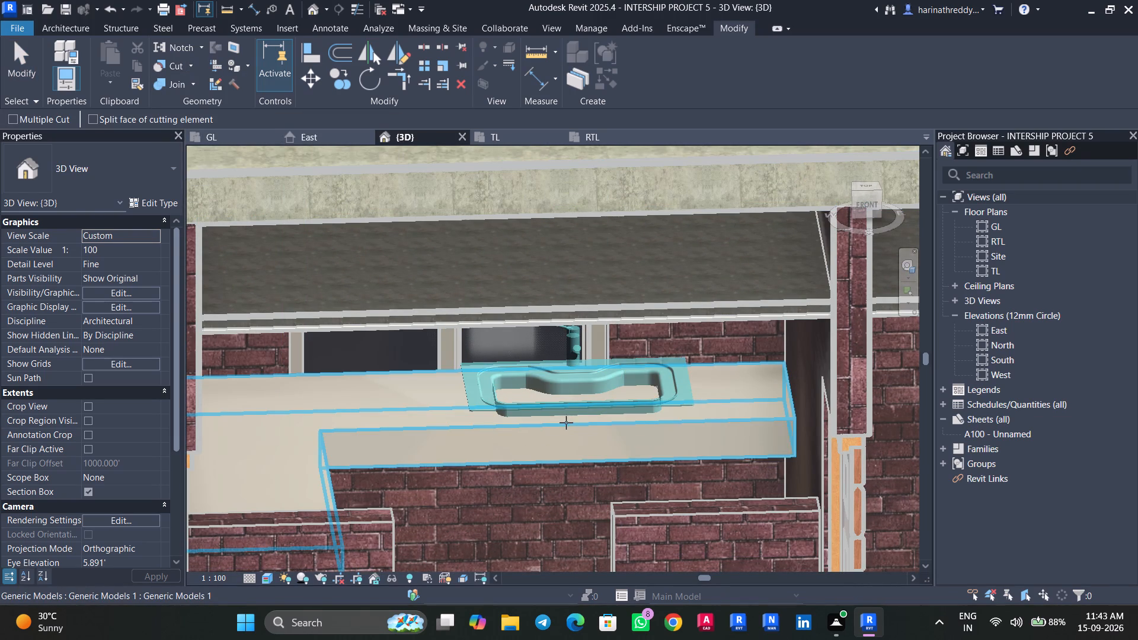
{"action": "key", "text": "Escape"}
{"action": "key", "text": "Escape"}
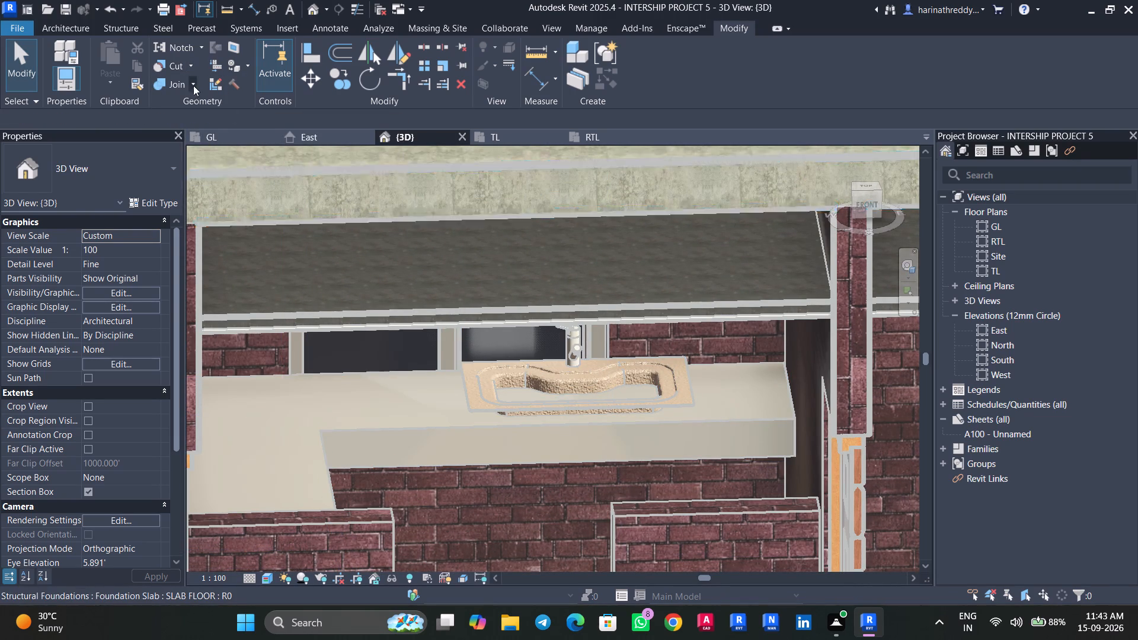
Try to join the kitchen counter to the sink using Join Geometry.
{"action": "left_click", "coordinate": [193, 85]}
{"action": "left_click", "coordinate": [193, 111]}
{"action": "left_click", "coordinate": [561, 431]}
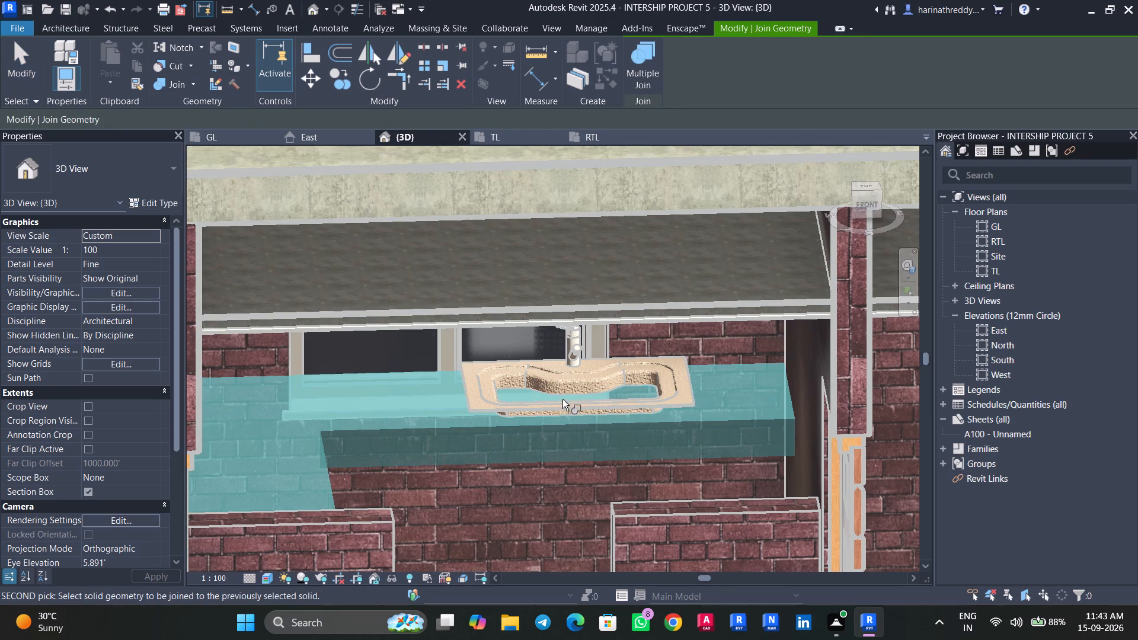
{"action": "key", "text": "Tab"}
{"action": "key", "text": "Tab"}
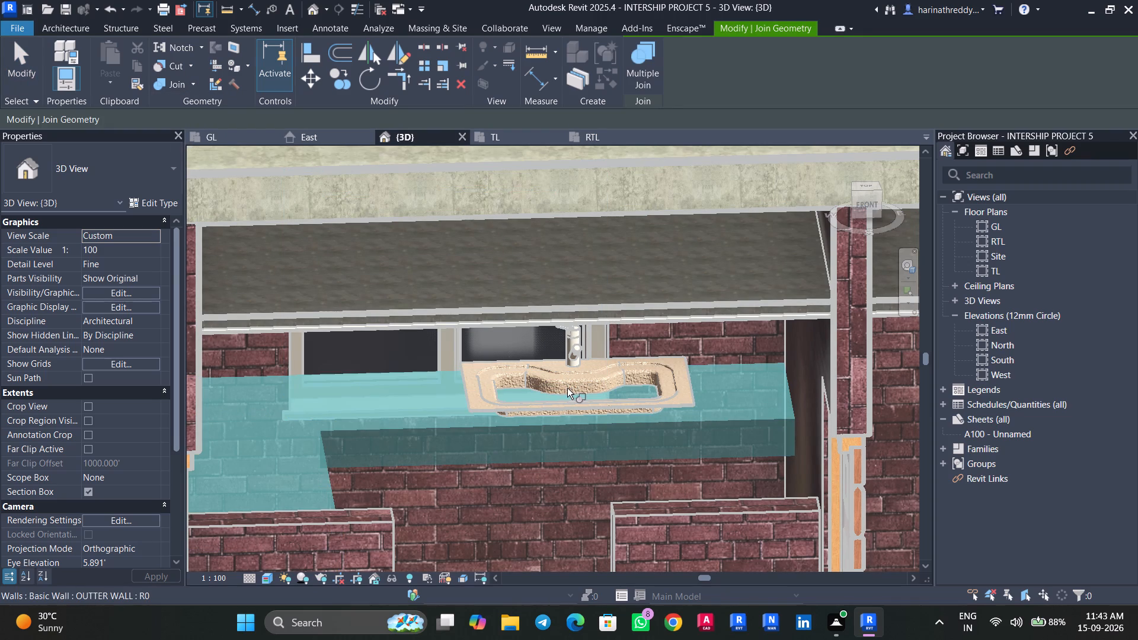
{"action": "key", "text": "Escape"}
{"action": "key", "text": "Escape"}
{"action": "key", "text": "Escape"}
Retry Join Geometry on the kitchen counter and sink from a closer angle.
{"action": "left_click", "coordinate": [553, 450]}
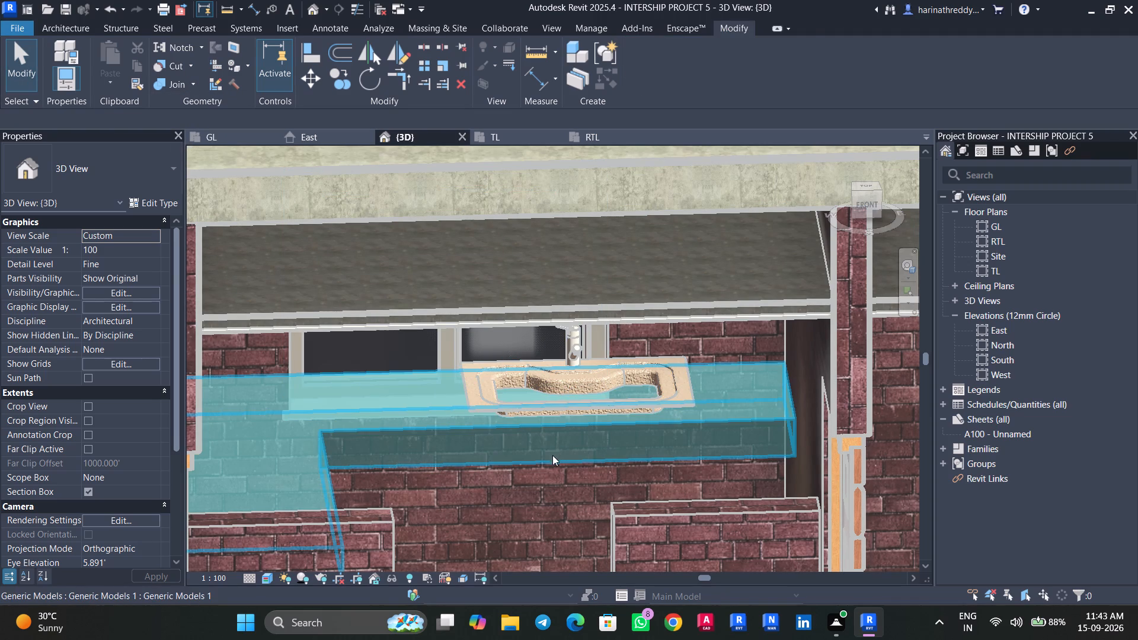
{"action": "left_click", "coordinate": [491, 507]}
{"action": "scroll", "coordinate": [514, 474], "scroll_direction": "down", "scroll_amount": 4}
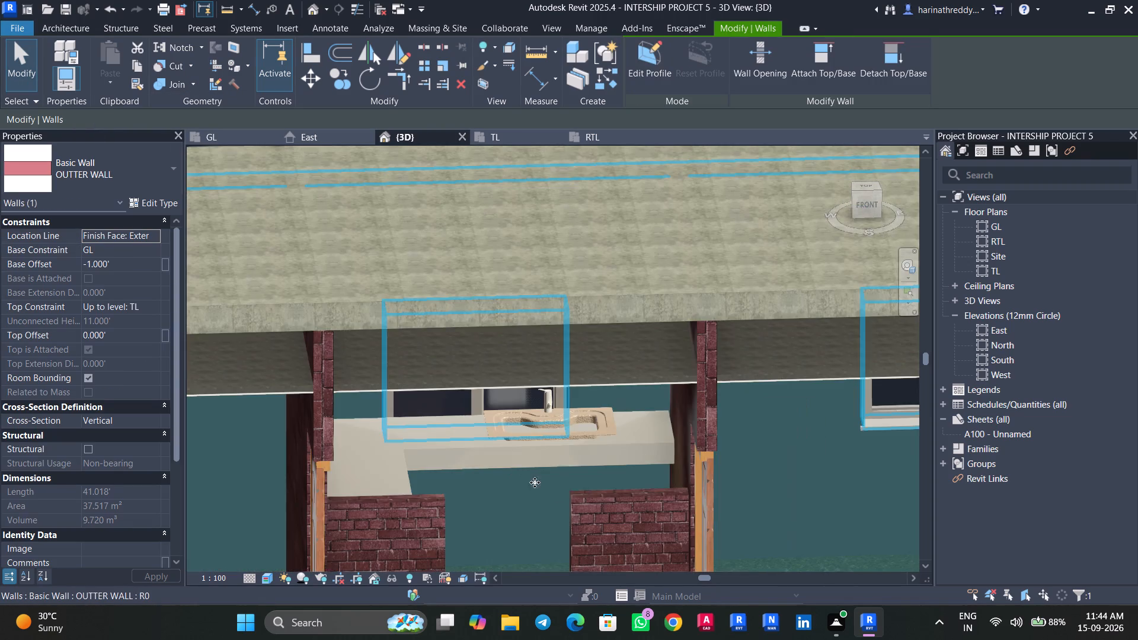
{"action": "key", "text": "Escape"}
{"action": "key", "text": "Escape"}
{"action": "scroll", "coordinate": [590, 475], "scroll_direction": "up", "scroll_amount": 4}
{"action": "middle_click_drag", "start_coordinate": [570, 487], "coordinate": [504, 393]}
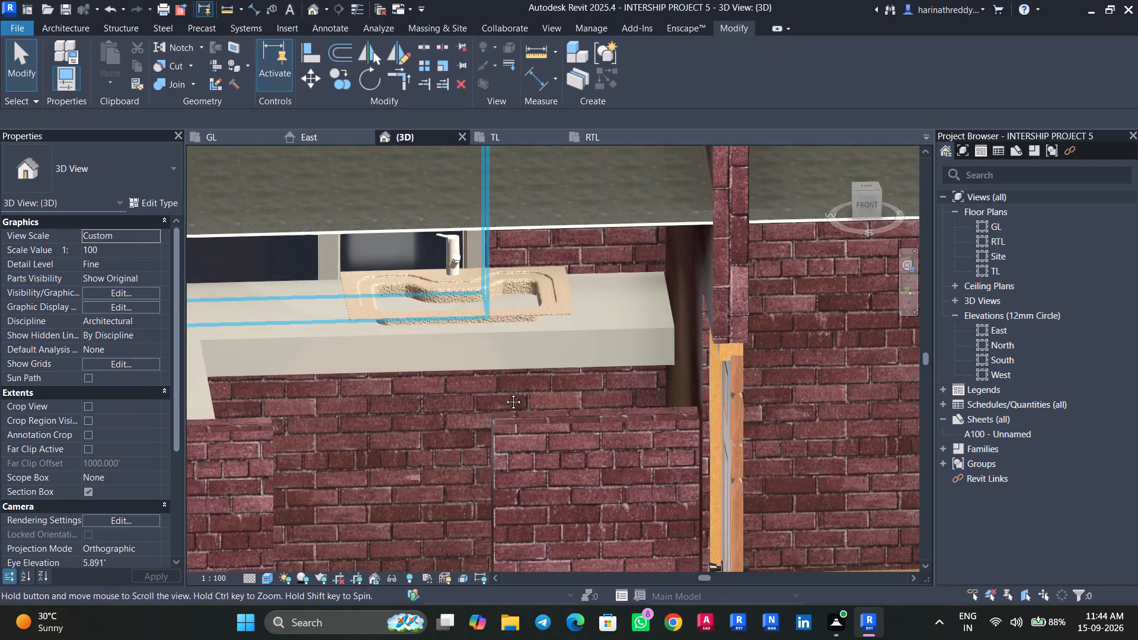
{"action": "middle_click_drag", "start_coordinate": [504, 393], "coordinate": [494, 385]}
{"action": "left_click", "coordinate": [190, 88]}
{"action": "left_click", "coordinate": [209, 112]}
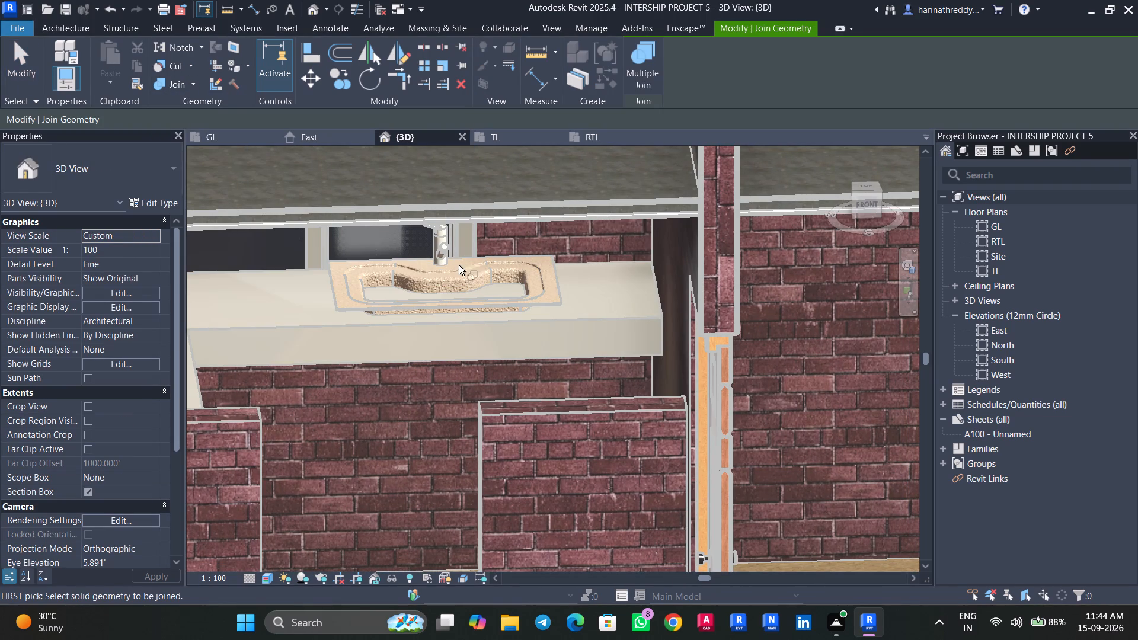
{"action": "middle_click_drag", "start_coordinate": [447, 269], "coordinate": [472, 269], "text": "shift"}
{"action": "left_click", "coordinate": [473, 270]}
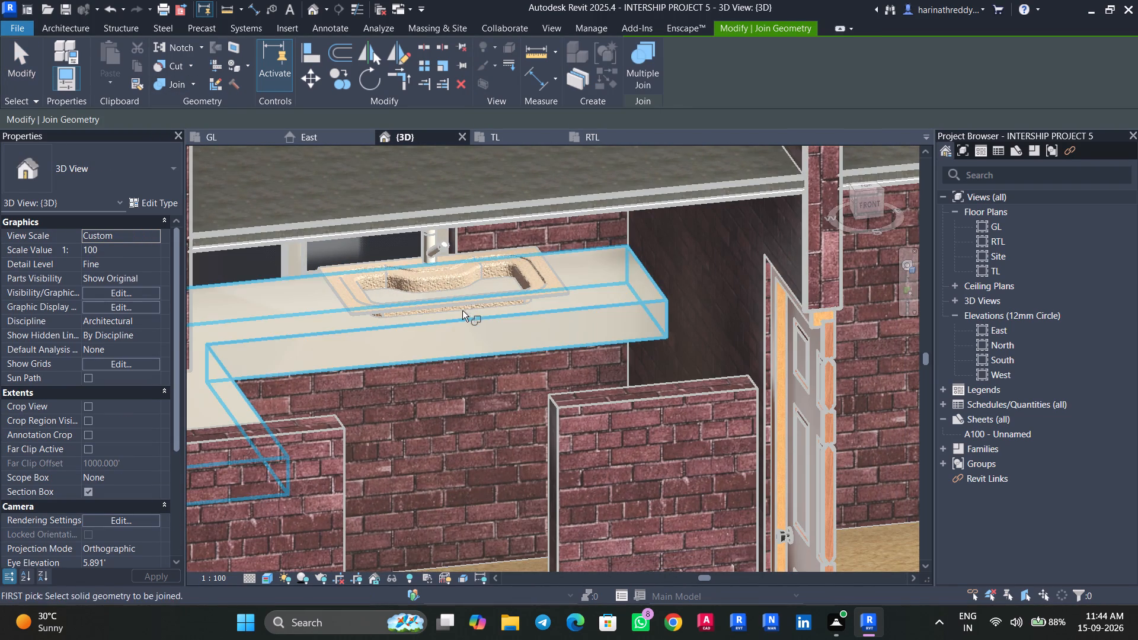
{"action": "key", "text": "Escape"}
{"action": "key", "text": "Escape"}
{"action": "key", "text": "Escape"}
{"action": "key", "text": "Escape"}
Raise the sink above the counter top in the front view and shift it along the counter, away from the cooktop.
{"action": "left_click", "coordinate": [430, 303]}
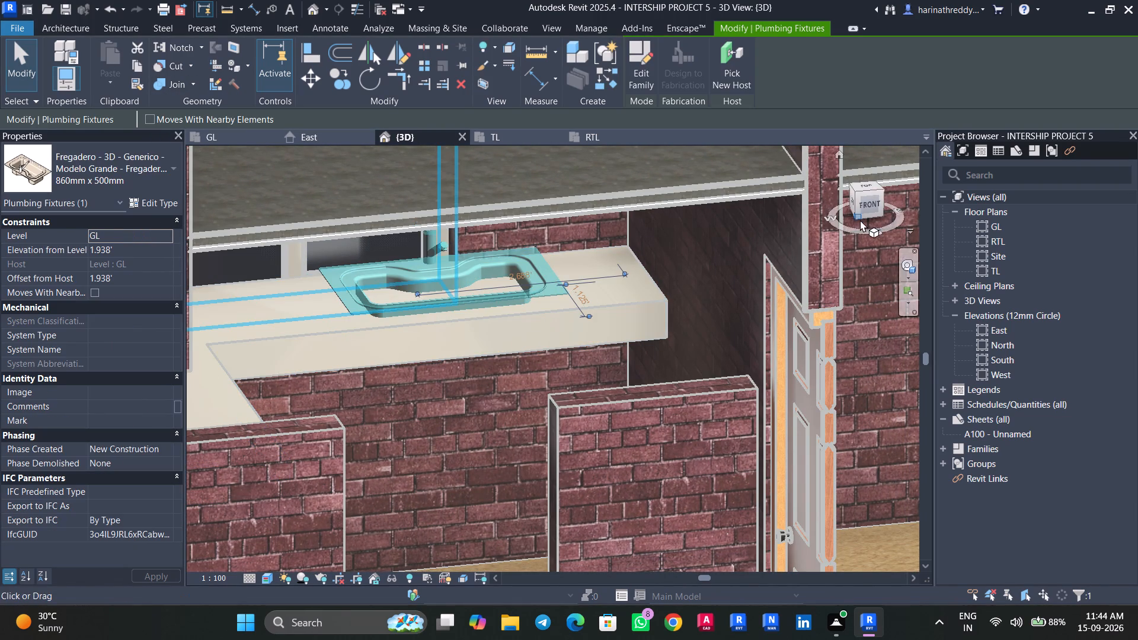
{"action": "left_click", "coordinate": [870, 210]}
{"action": "key", "text": "Up"}
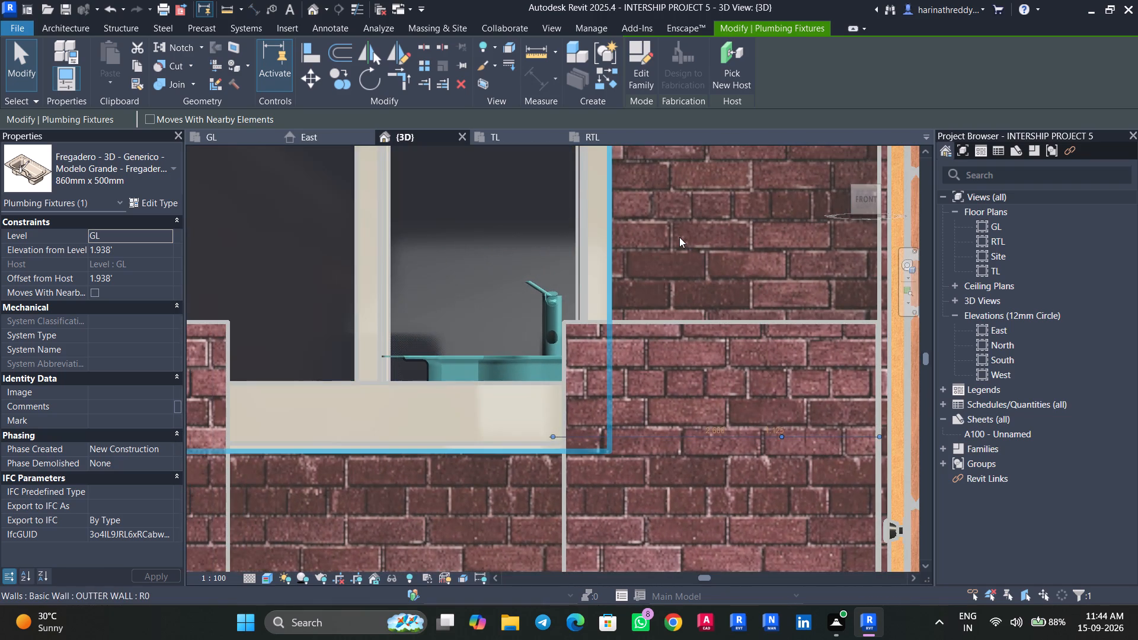
{"action": "key", "text": "Up"}
{"action": "key", "text": "Up"}
{"action": "key", "text": "Up"}
{"action": "key", "text": "Up"}
{"action": "key", "text": "Up"}
{"action": "key", "text": "Right"}
{"action": "key", "text": "Right"}
{"action": "key", "text": "Right"}
{"action": "key", "text": "Right"}
{"action": "key", "text": "Right"}
{"action": "key", "text": "Right"}
{"action": "key", "text": "Escape"}
{"action": "key", "text": "Escape"}
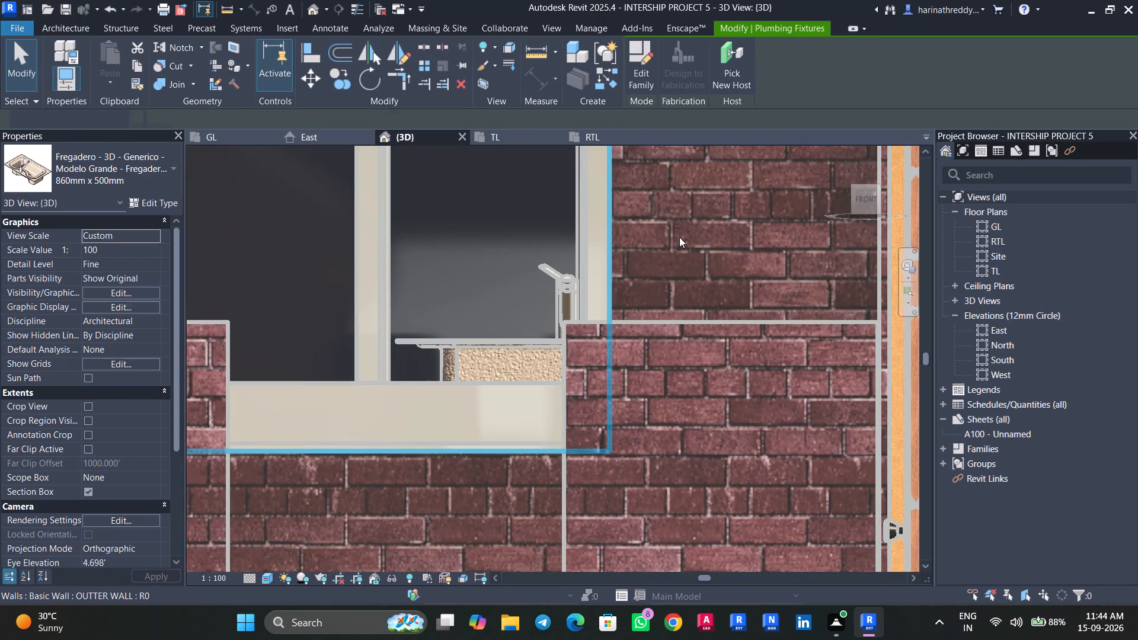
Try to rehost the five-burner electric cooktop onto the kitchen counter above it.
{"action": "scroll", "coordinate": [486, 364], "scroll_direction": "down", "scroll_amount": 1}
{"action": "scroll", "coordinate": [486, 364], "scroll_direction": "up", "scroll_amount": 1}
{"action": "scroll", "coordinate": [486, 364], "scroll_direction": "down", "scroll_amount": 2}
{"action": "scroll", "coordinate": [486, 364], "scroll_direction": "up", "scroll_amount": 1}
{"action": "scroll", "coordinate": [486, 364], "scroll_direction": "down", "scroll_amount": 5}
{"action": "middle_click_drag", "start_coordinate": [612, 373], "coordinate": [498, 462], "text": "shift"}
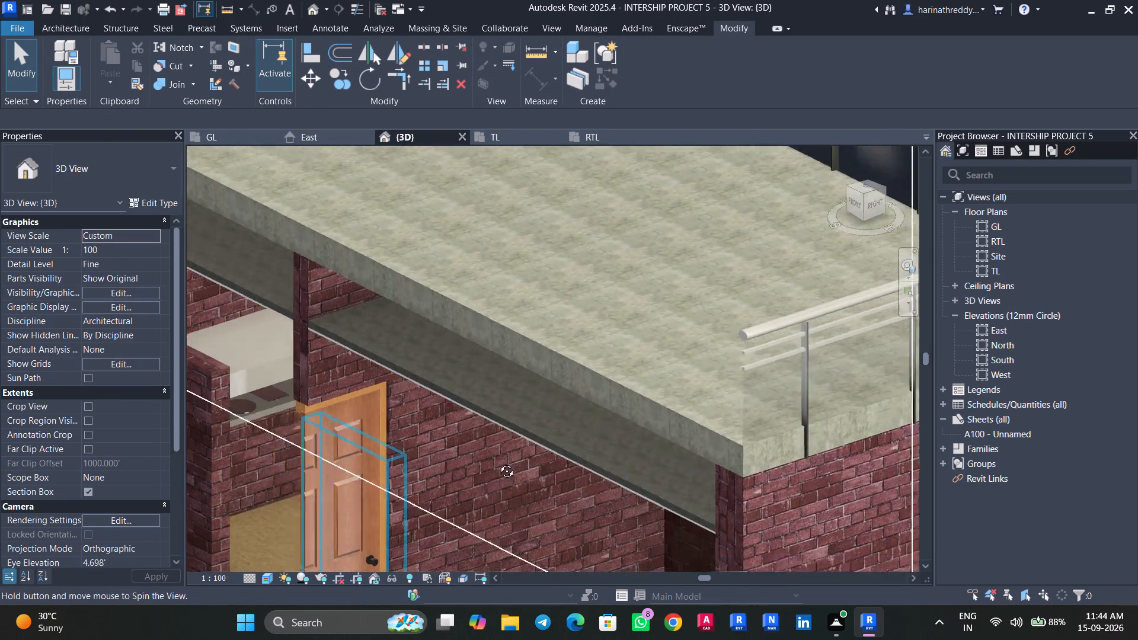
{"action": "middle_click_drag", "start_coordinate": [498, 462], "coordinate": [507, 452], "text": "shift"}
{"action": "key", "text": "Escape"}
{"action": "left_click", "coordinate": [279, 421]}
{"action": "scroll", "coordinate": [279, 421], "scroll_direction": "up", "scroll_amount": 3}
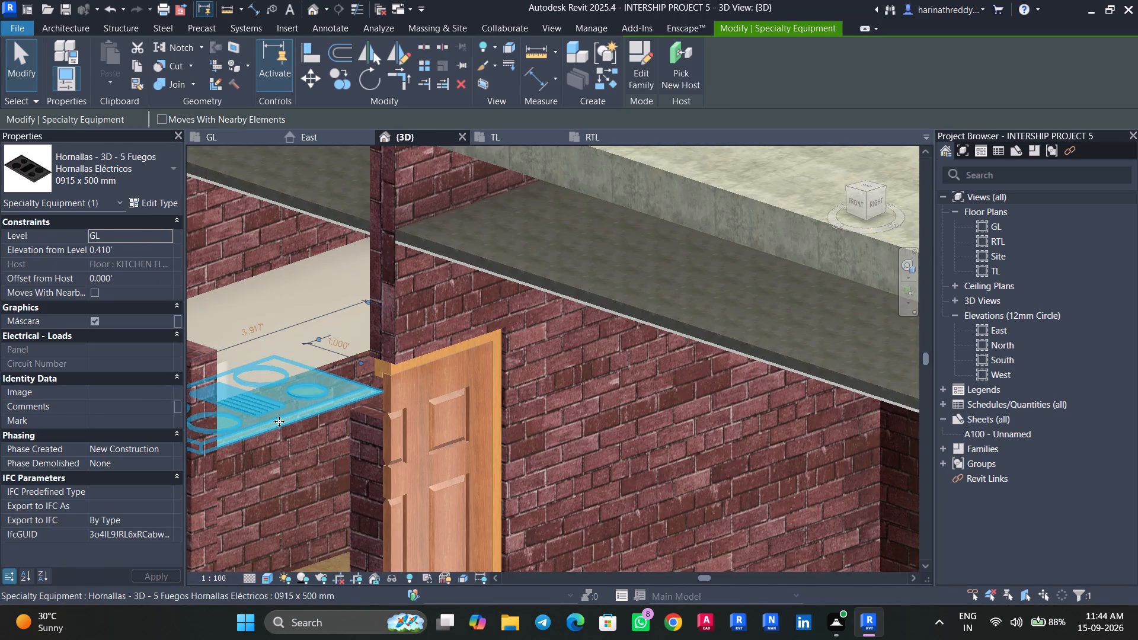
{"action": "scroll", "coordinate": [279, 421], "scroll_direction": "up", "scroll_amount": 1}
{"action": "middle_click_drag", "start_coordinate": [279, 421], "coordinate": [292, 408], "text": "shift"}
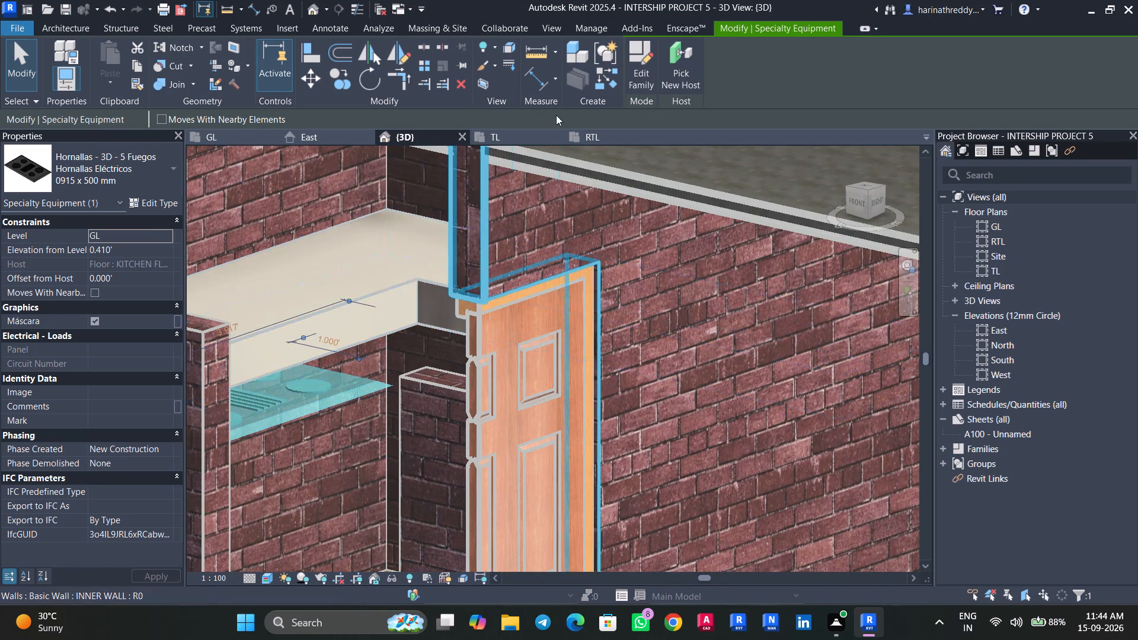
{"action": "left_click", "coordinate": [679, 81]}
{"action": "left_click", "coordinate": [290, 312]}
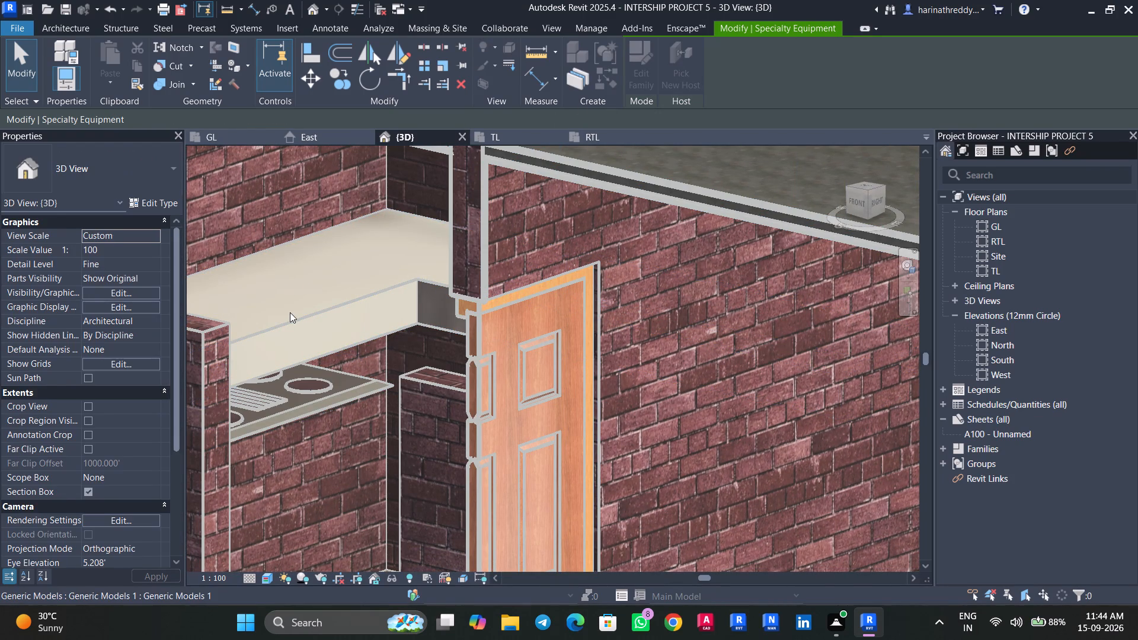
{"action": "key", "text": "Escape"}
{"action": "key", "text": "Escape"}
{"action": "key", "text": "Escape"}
Pull in the end of the section box beyond Bedroom-1 so it cuts the house through the kitchen at the sink.
{"action": "left_click", "coordinate": [328, 396]}
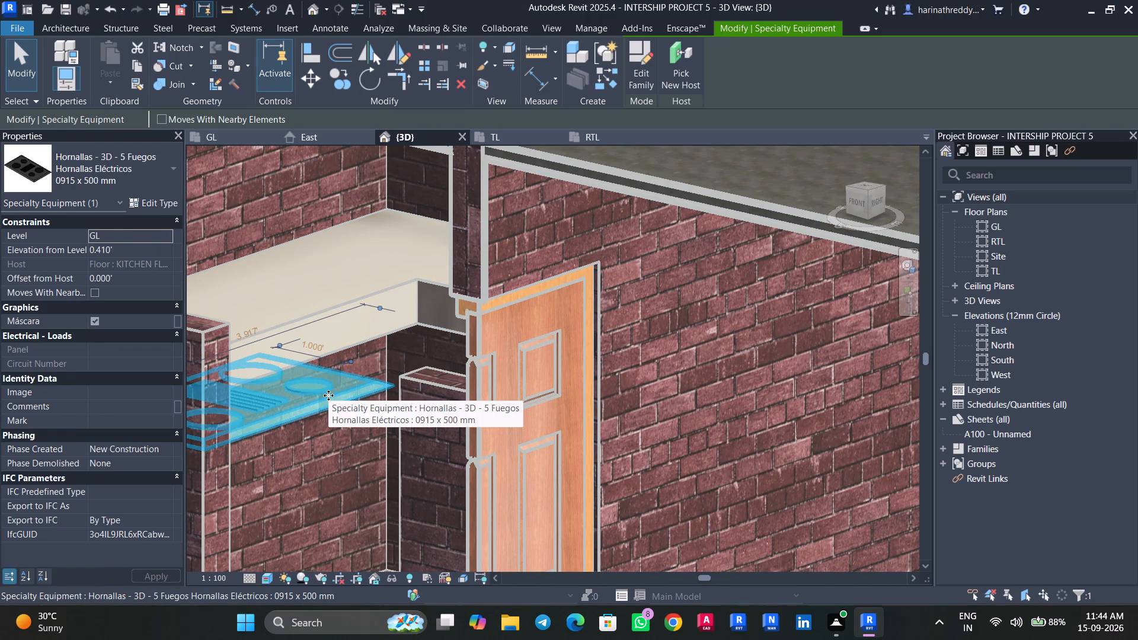
{"action": "left_click", "coordinate": [872, 205]}
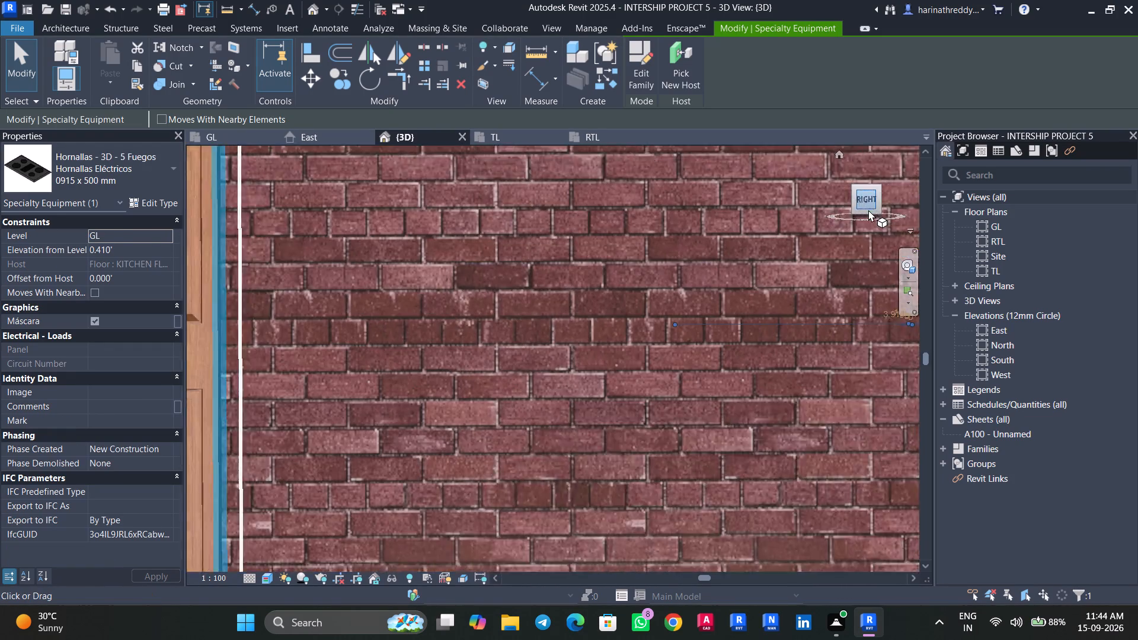
{"action": "scroll", "coordinate": [452, 421], "scroll_direction": "down", "scroll_amount": 16}
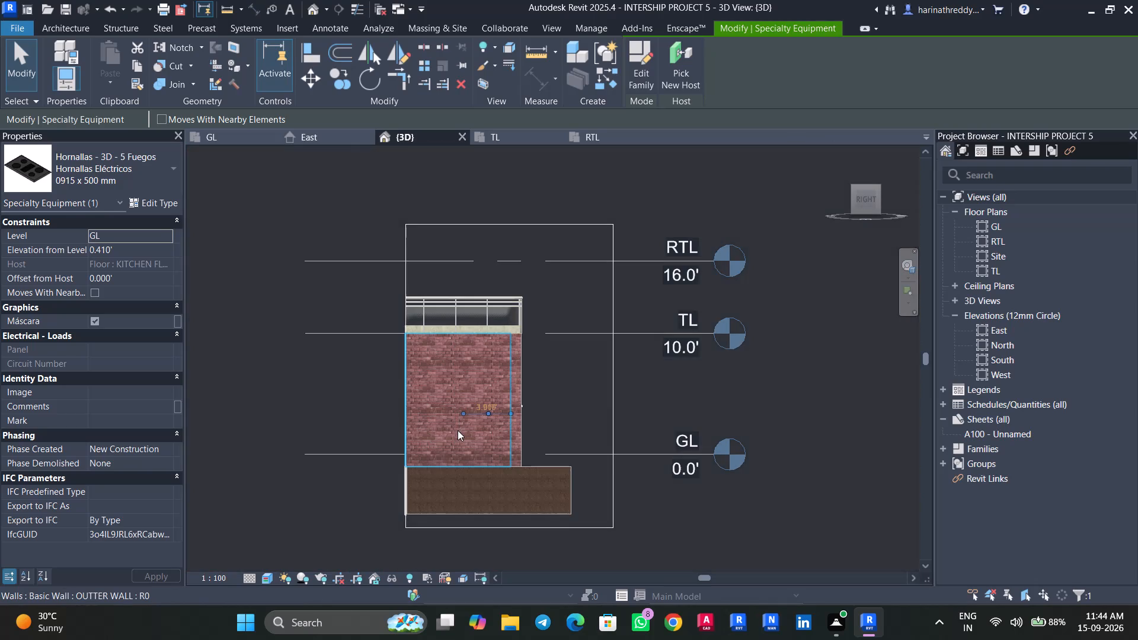
{"action": "key", "text": "Escape"}
{"action": "key", "text": "Escape"}
{"action": "left_click", "coordinate": [566, 218]}
{"action": "middle_click_drag", "start_coordinate": [580, 366], "coordinate": [760, 450], "text": "shift"}
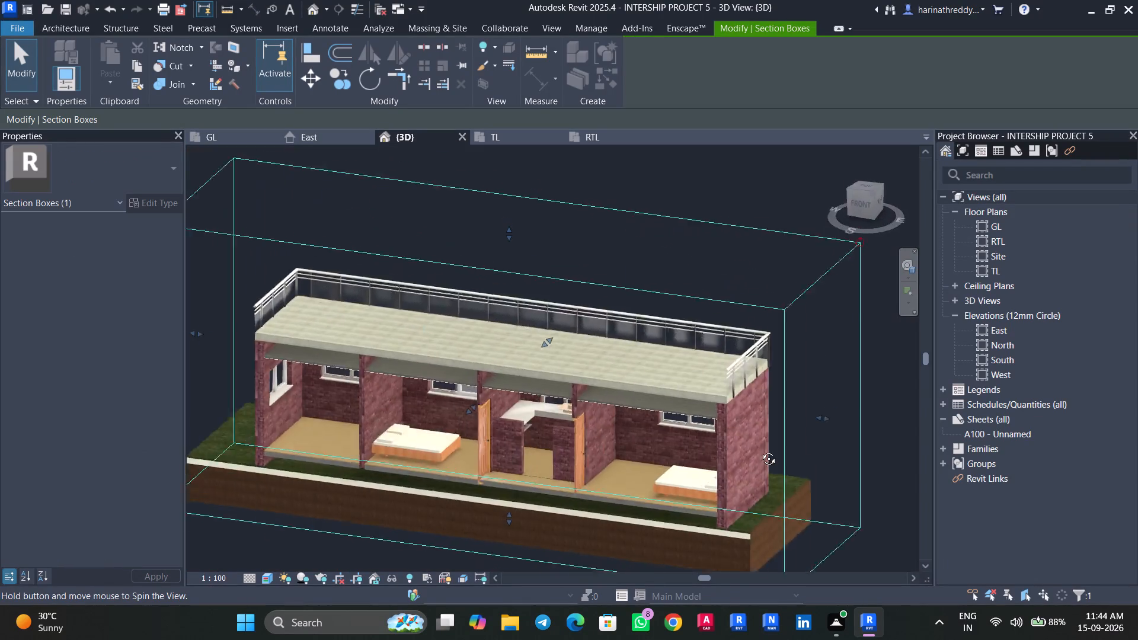
{"action": "middle_click_drag", "start_coordinate": [760, 450], "coordinate": [794, 421], "text": "shift"}
{"action": "left_click_drag", "start_coordinate": [839, 372], "coordinate": [560, 400]}
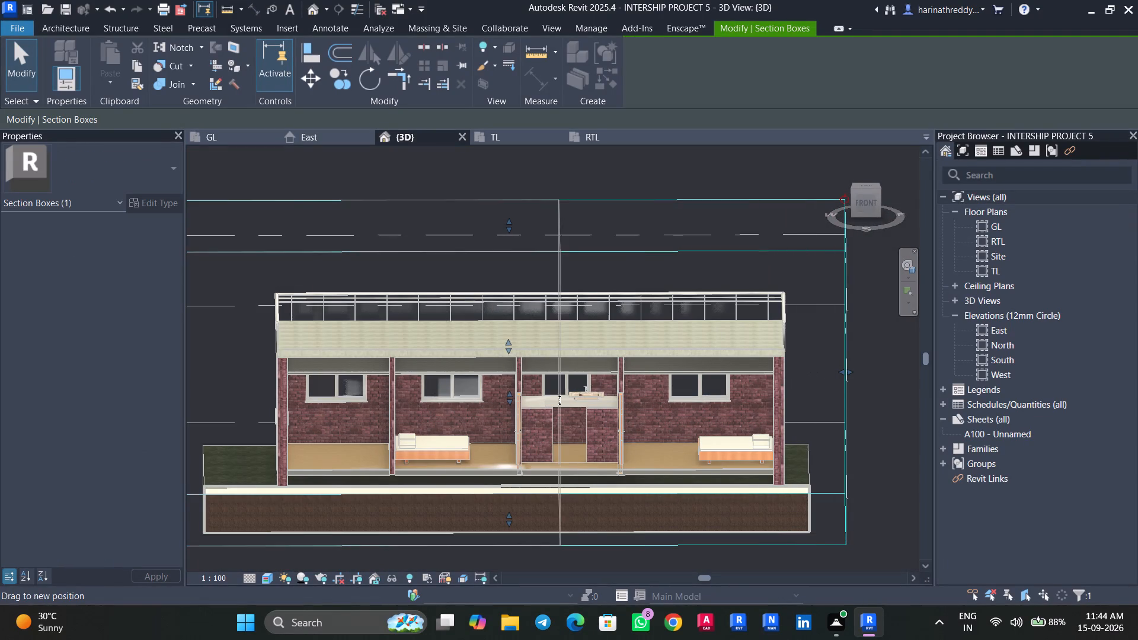
{"action": "left_click_drag", "start_coordinate": [560, 400], "coordinate": [581, 411]}
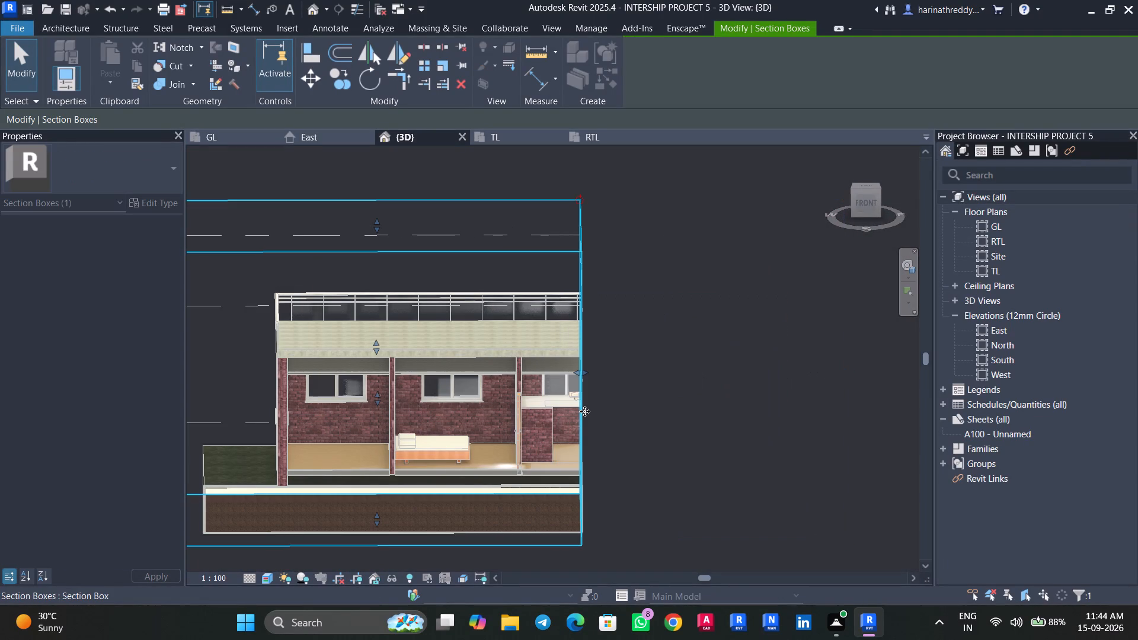
{"action": "key", "text": "Escape"}
{"action": "key", "text": "Escape"}
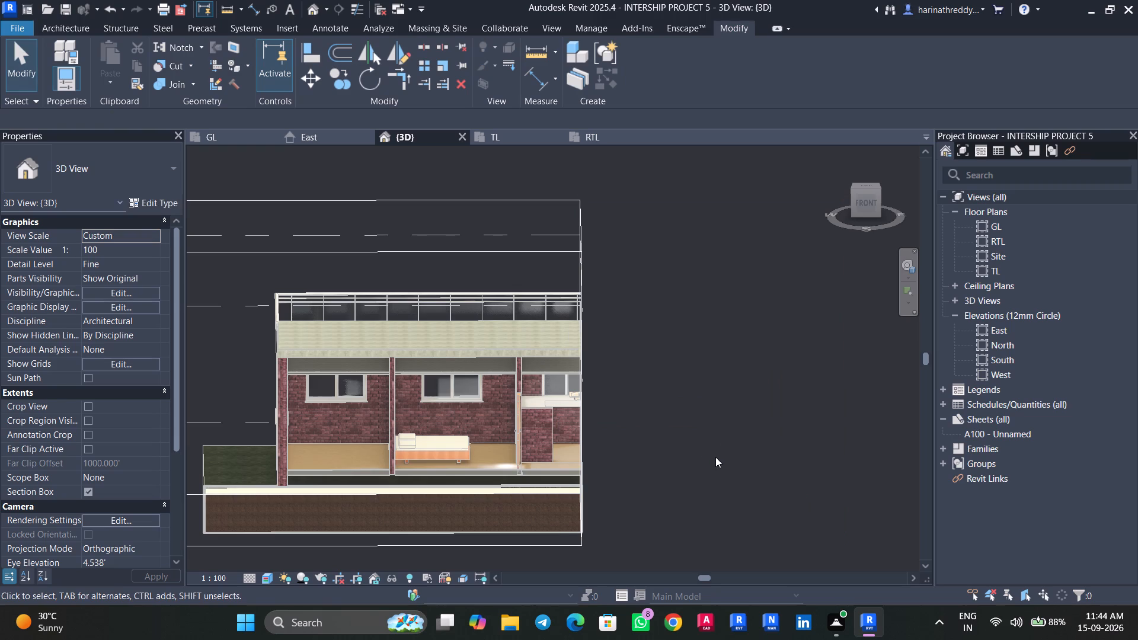
Raise the cooktop from below the counter onto its top surface in the right-side view, about 1.5' above GL.
{"action": "left_click", "coordinate": [864, 202]}
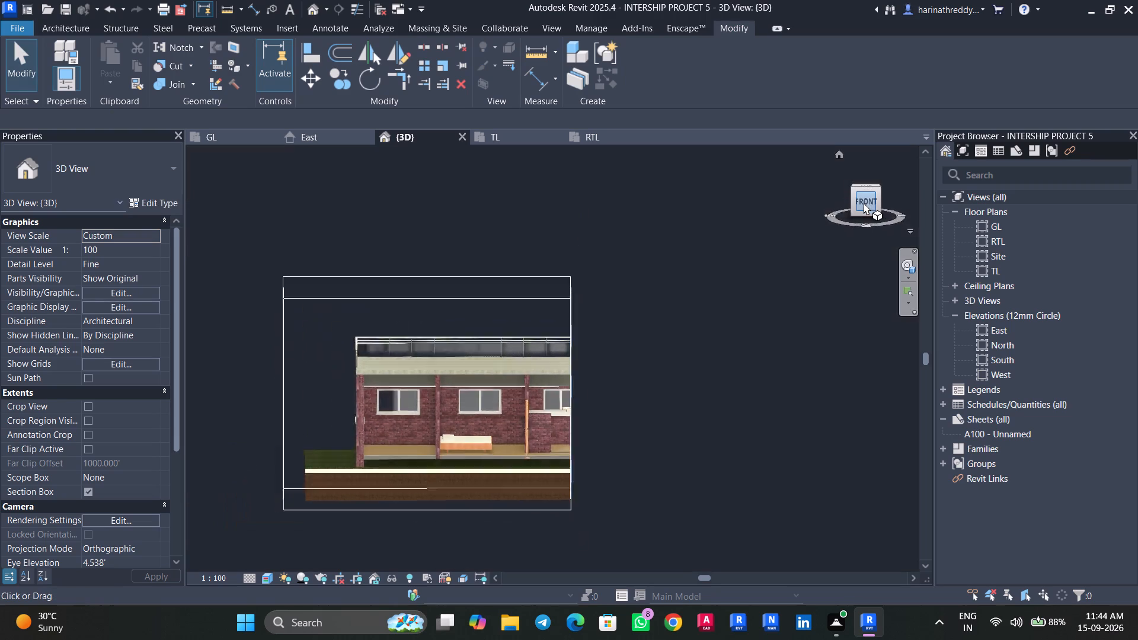
{"action": "left_click", "coordinate": [887, 200]}
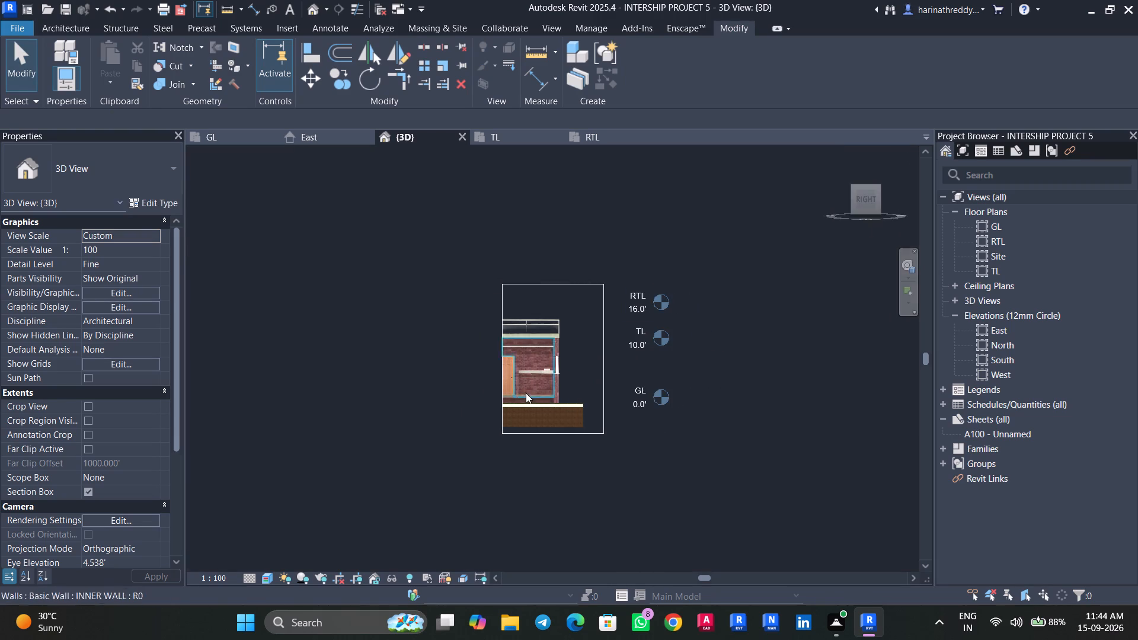
{"action": "scroll", "coordinate": [539, 362], "scroll_direction": "up", "scroll_amount": 3}
{"action": "scroll", "coordinate": [539, 362], "scroll_direction": "down", "scroll_amount": 1}
{"action": "scroll", "coordinate": [539, 361], "scroll_direction": "up", "scroll_amount": 14}
{"action": "left_click", "coordinate": [522, 410]}
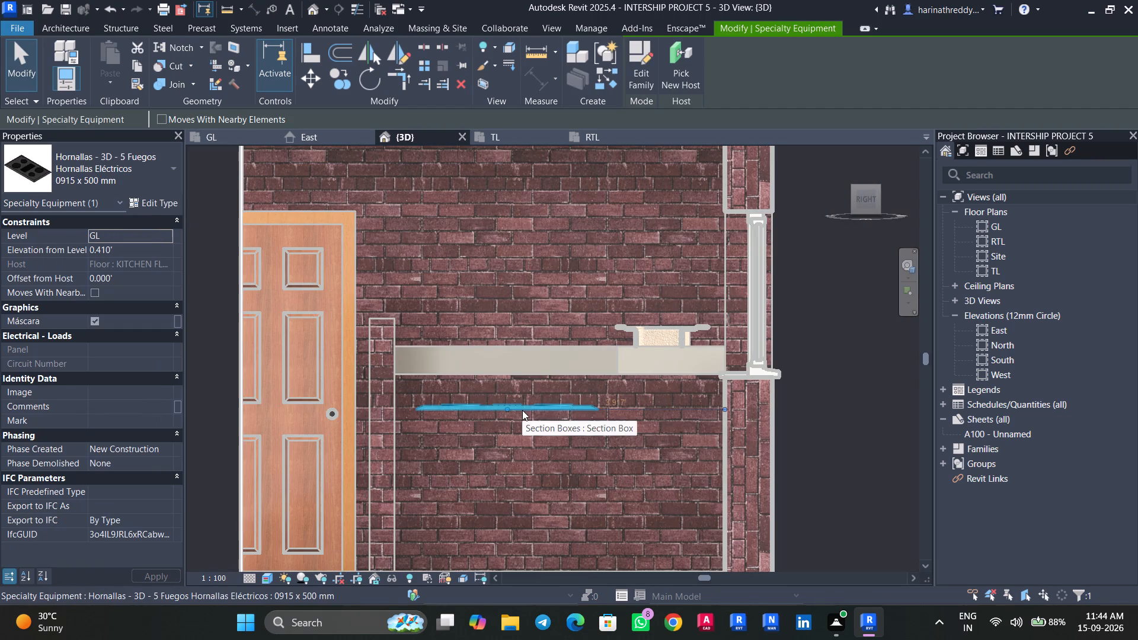
{"action": "key", "text": "Up"}
{"action": "key", "text": "Up"}
{"action": "key", "text": "Up"}
{"action": "key", "text": "Up"}
{"action": "key", "text": "Up"}
{"action": "key", "text": "Up"}
{"action": "key", "text": "Up"}
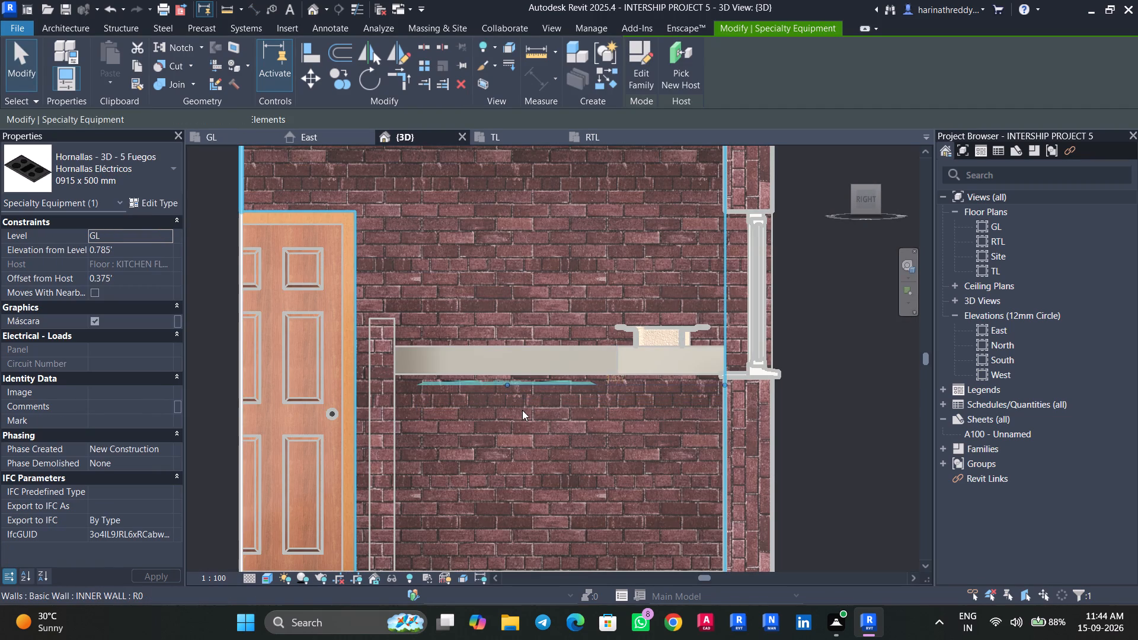
{"action": "key", "text": "Up"}
{"action": "key", "text": "Up"}
{"action": "key", "text": "Up"}
{"action": "key", "text": "Up"}
{"action": "key", "text": "Up"}
{"action": "key", "text": "Up"}
{"action": "key", "text": "Up"}
{"action": "key", "text": "Up"}
{"action": "key", "text": "Up"}
{"action": "key", "text": "Up"}
{"action": "key", "text": "Up"}
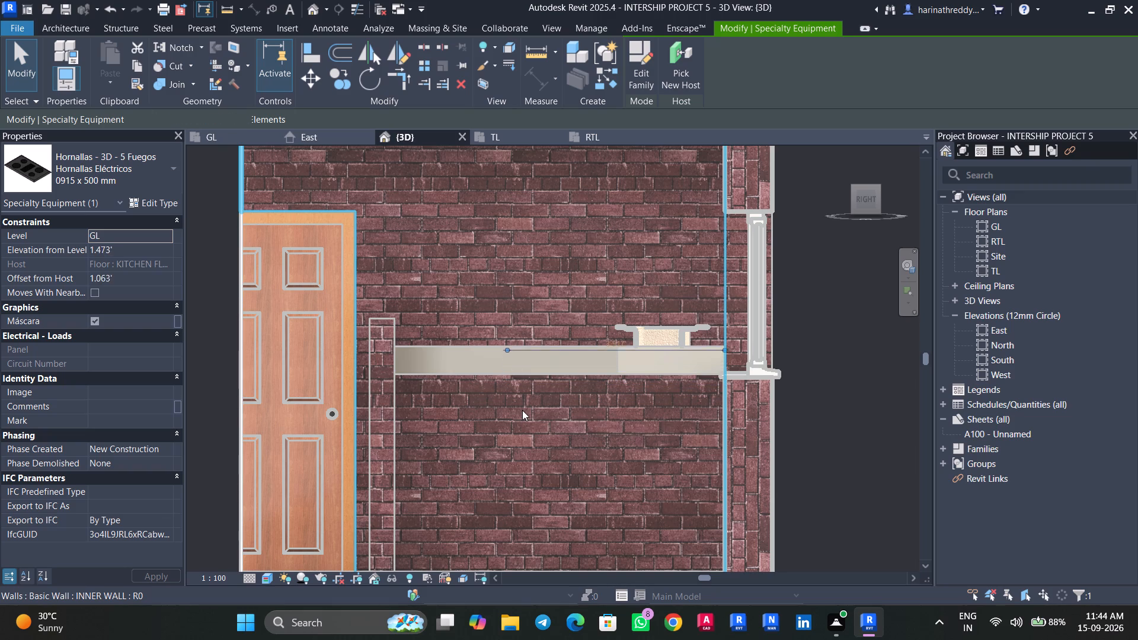
{"action": "key", "text": "Up"}
{"action": "key", "text": "Down"}
{"action": "key", "text": "Escape"}
{"action": "key", "text": "Escape"}
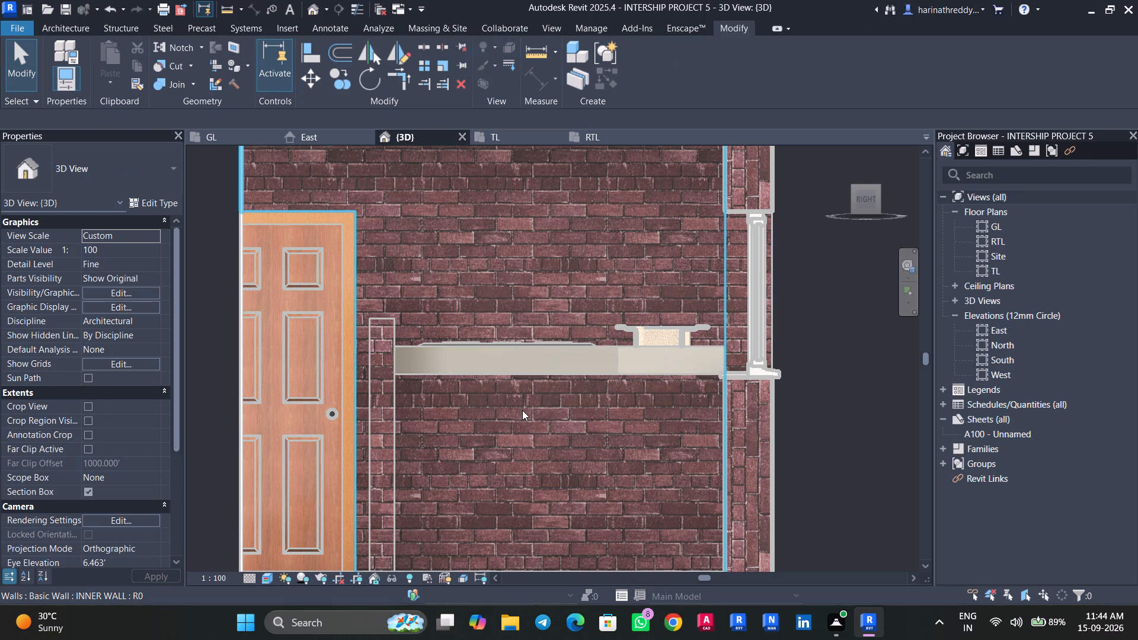
Examine how the cooktop and sink sit on the kitchen counter from several angles.
{"action": "scroll", "coordinate": [522, 410], "scroll_direction": "down", "scroll_amount": 3}
{"action": "middle_click_drag", "start_coordinate": [522, 406], "coordinate": [549, 464], "text": "shift"}
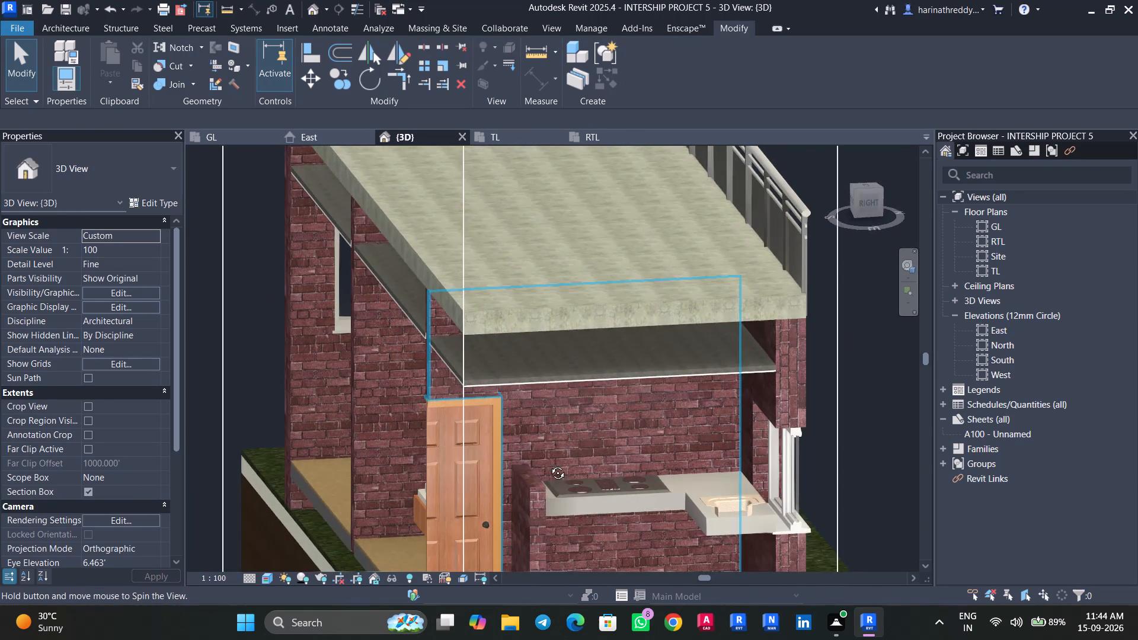
{"action": "middle_click_drag", "start_coordinate": [549, 464], "coordinate": [548, 464], "text": "shift"}
{"action": "scroll", "coordinate": [635, 506], "scroll_direction": "up", "scroll_amount": 9}
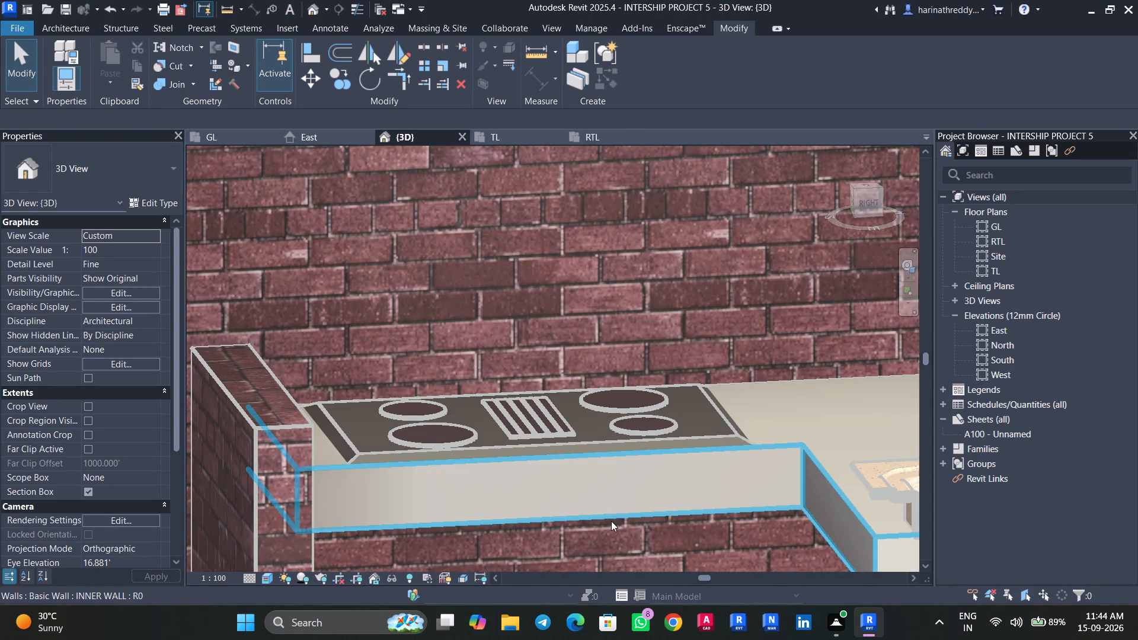
{"action": "key", "text": "Escape"}
{"action": "key", "text": "Escape"}
{"action": "scroll", "coordinate": [542, 505], "scroll_direction": "down", "scroll_amount": 2}
{"action": "scroll", "coordinate": [542, 504], "scroll_direction": "up", "scroll_amount": 1}
{"action": "scroll", "coordinate": [542, 504], "scroll_direction": "down", "scroll_amount": 6}
{"action": "scroll", "coordinate": [624, 517], "scroll_direction": "down", "scroll_amount": 7}
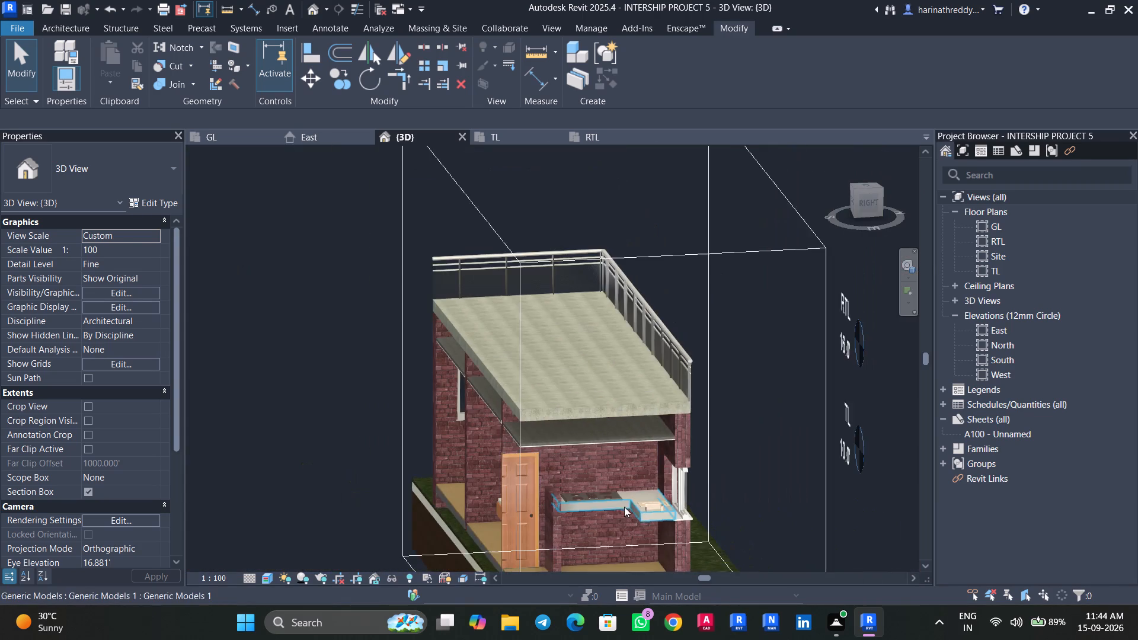
{"action": "middle_click_drag", "start_coordinate": [618, 542], "coordinate": [681, 567], "text": "shift"}
{"action": "middle_click_drag", "start_coordinate": [722, 548], "coordinate": [787, 543], "text": "shift"}
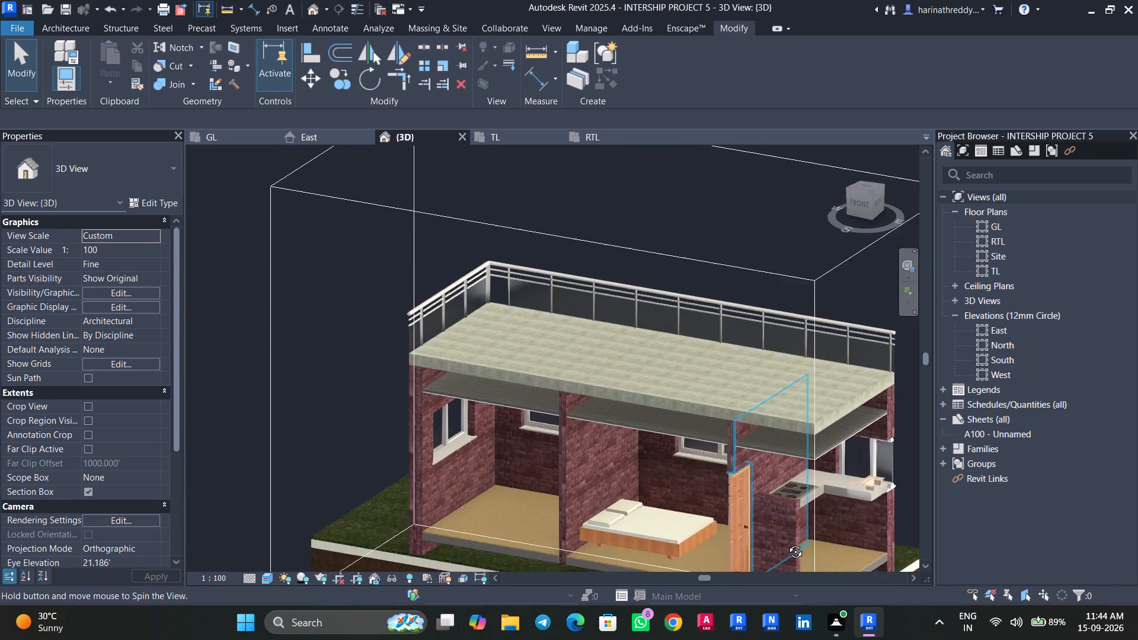
{"action": "middle_click_drag", "start_coordinate": [787, 543], "coordinate": [792, 540], "text": "shift"}
{"action": "scroll", "coordinate": [882, 479], "scroll_direction": "up", "scroll_amount": 11}
{"action": "middle_click_drag", "start_coordinate": [830, 487], "coordinate": [544, 487]}
{"action": "middle_click_drag", "start_coordinate": [565, 496], "coordinate": [593, 490], "text": "shift"}
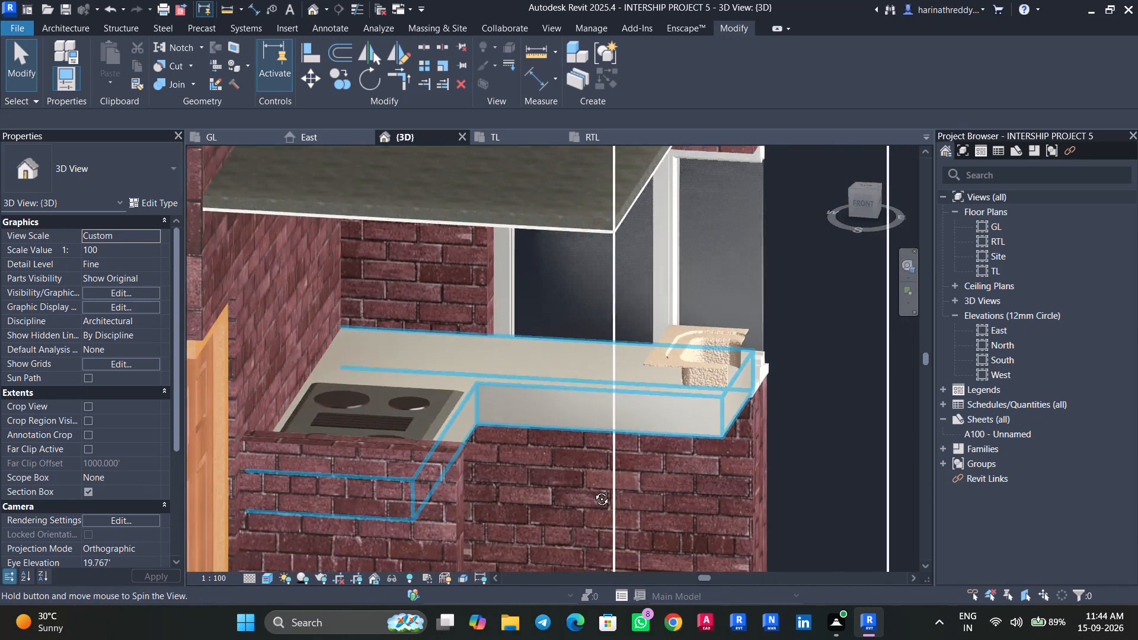
Raise the Fregadero kitchen sink in small increments above the counter top in the front view, and stop it cutting the counter geometry.
{"action": "middle_click_drag", "start_coordinate": [593, 490], "coordinate": [606, 484], "text": "shift"}
{"action": "middle_click_drag", "start_coordinate": [614, 451], "coordinate": [567, 539]}
{"action": "middle_click_drag", "start_coordinate": [603, 522], "coordinate": [614, 492], "text": "shift"}
{"action": "middle_click_drag", "start_coordinate": [624, 463], "coordinate": [602, 497]}
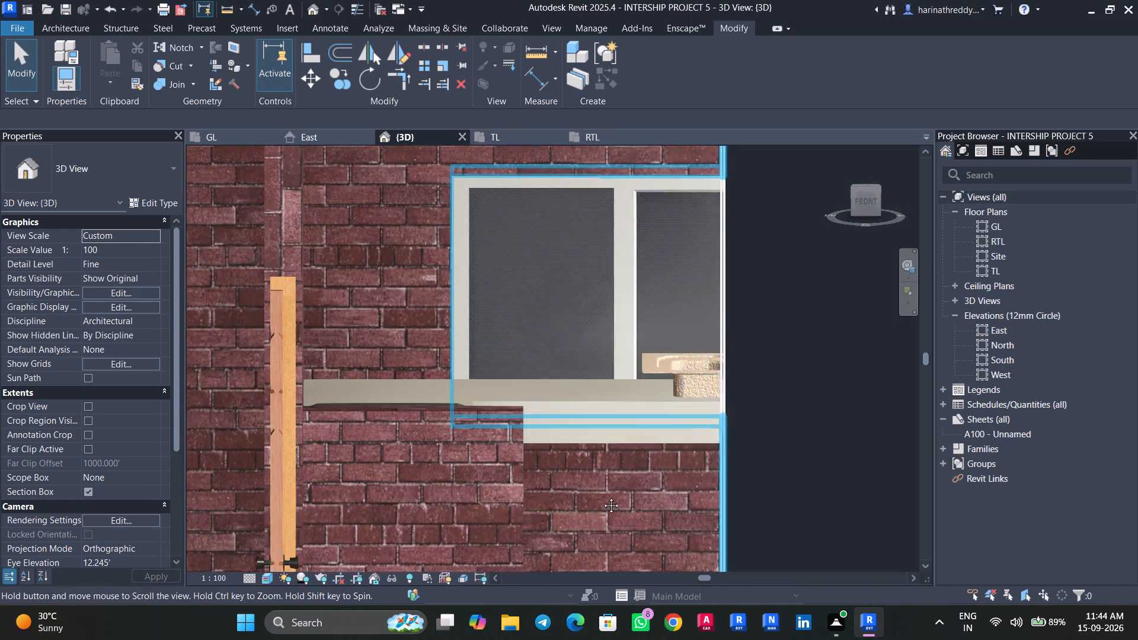
{"action": "middle_click_drag", "start_coordinate": [602, 497], "coordinate": [551, 549]}
{"action": "left_click", "coordinate": [634, 441]}
{"action": "key", "text": "Up"}
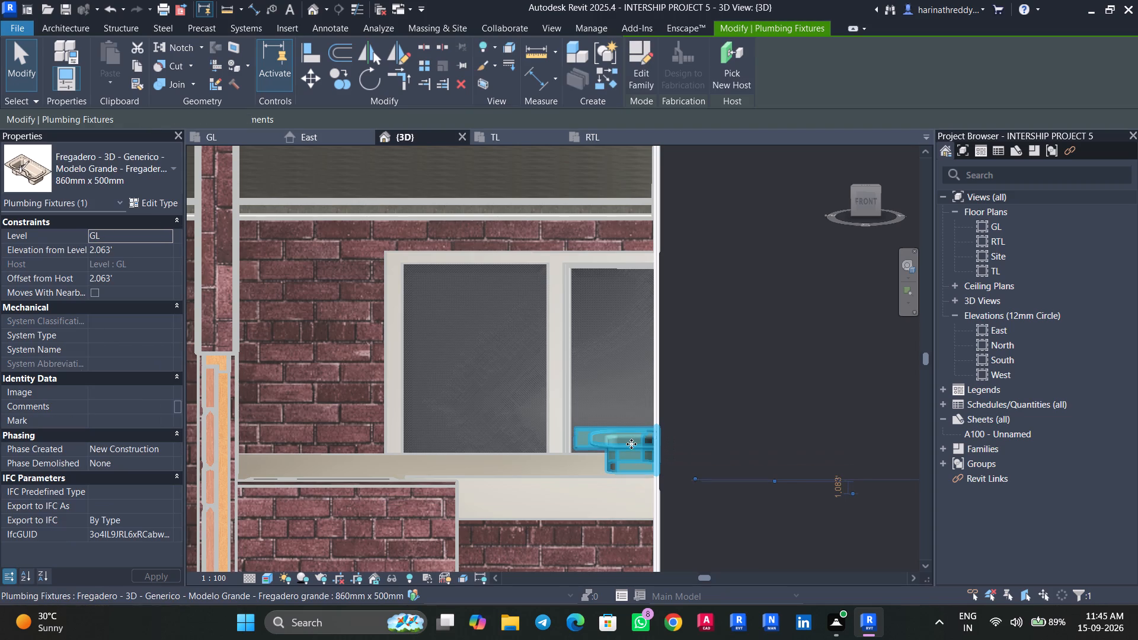
{"action": "key", "text": "Up"}
{"action": "key", "text": "Up"}
{"action": "key", "text": "Up"}
{"action": "key", "text": "Up"}
{"action": "key", "text": "Up"}
{"action": "key", "text": "Up"}
{"action": "key", "text": "Up"}
{"action": "key", "text": "Up"}
{"action": "key", "text": "Up"}
{"action": "key", "text": "Up"}
{"action": "key", "text": "Up"}
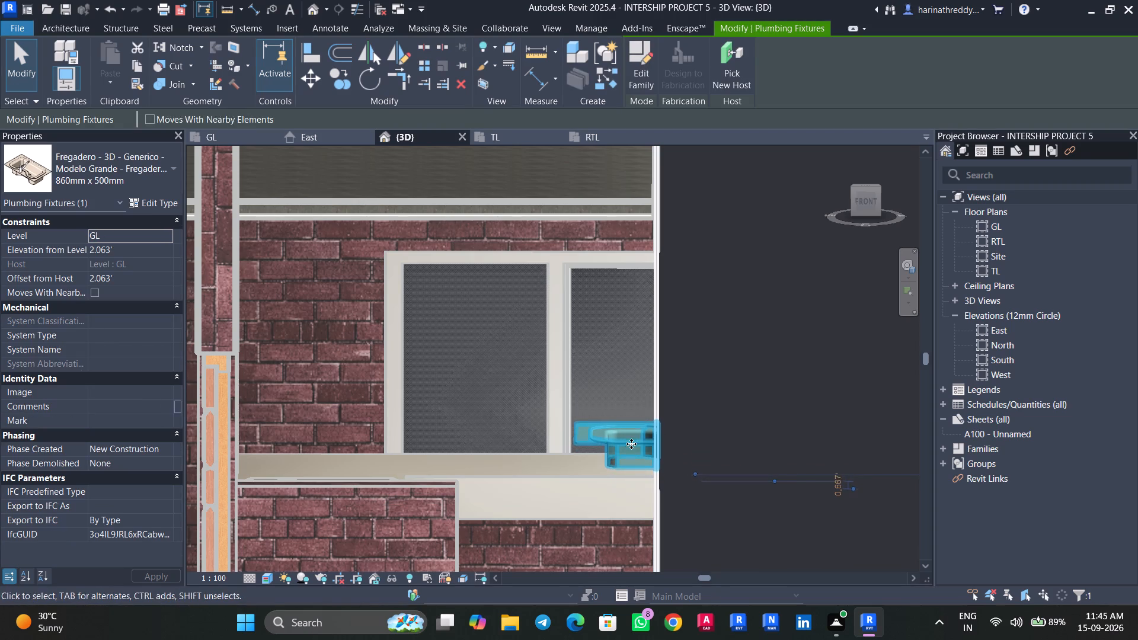
{"action": "key", "text": "Up"}
{"action": "key", "text": "Up"}
{"action": "key", "text": "Up"}
{"action": "key", "text": "Up"}
{"action": "key", "text": "Up"}
{"action": "key", "text": "Up"}
{"action": "key", "text": "Up"}
{"action": "key", "text": "Up"}
{"action": "key", "text": "Up"}
{"action": "key", "text": "Up"}
{"action": "key", "text": "Up"}
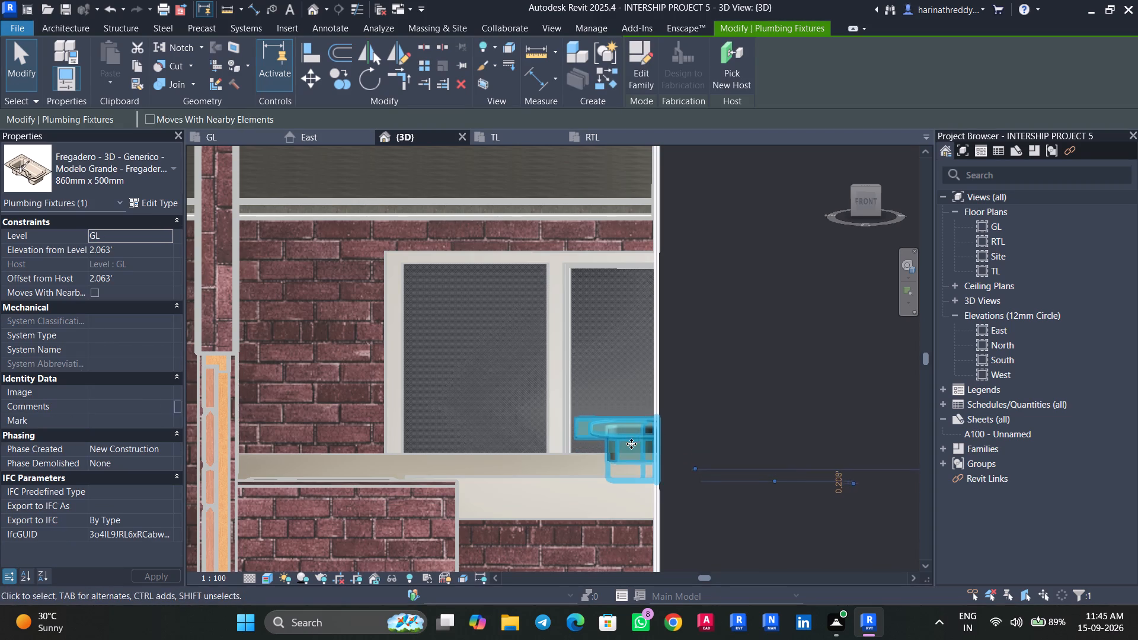
{"action": "key", "text": "Up"}
{"action": "key", "text": "Up"}
{"action": "key", "text": "Up"}
{"action": "key", "text": "Up"}
{"action": "key", "text": "Up"}
{"action": "key", "text": "Up"}
{"action": "key", "text": "Up"}
{"action": "key", "text": "Up"}
{"action": "key", "text": "Up"}
{"action": "key", "text": "Up"}
{"action": "key", "text": "Up"}
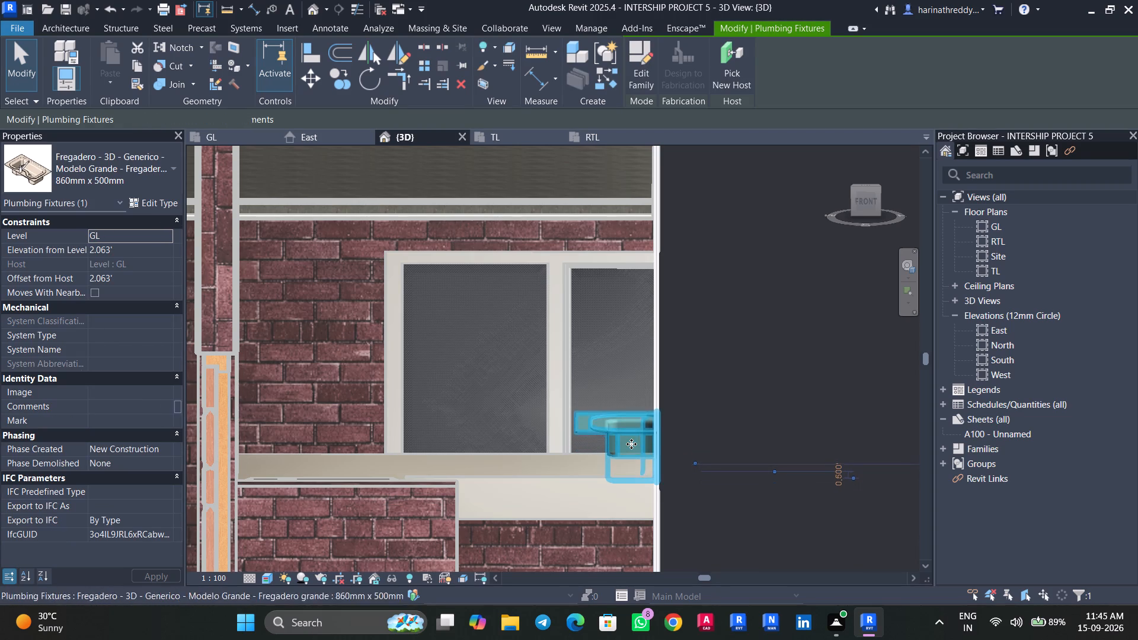
{"action": "key", "text": "Up"}
{"action": "key", "text": "Up"}
{"action": "key", "text": "Up"}
{"action": "key", "text": "Up"}
{"action": "key", "text": "Up"}
{"action": "key", "text": "Up"}
{"action": "key", "text": "Up"}
{"action": "key", "text": "Up"}
{"action": "key", "text": "Up"}
{"action": "key", "text": "Up"}
{"action": "key", "text": "Up"}
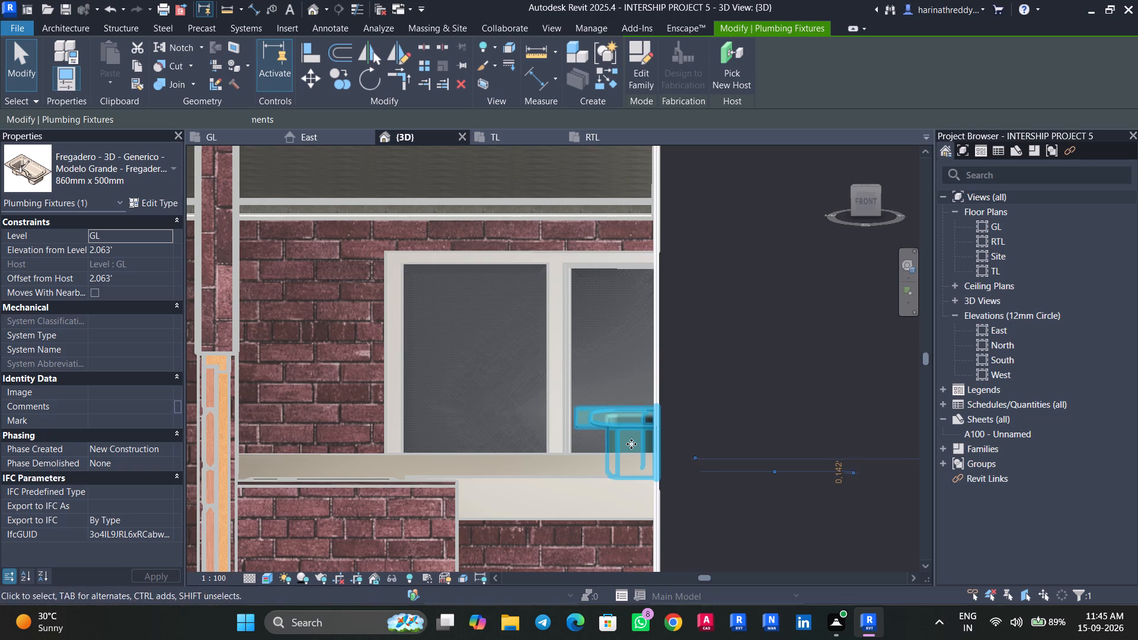
{"action": "key", "text": "Up"}
{"action": "key", "text": "Up"}
{"action": "key", "text": "Up"}
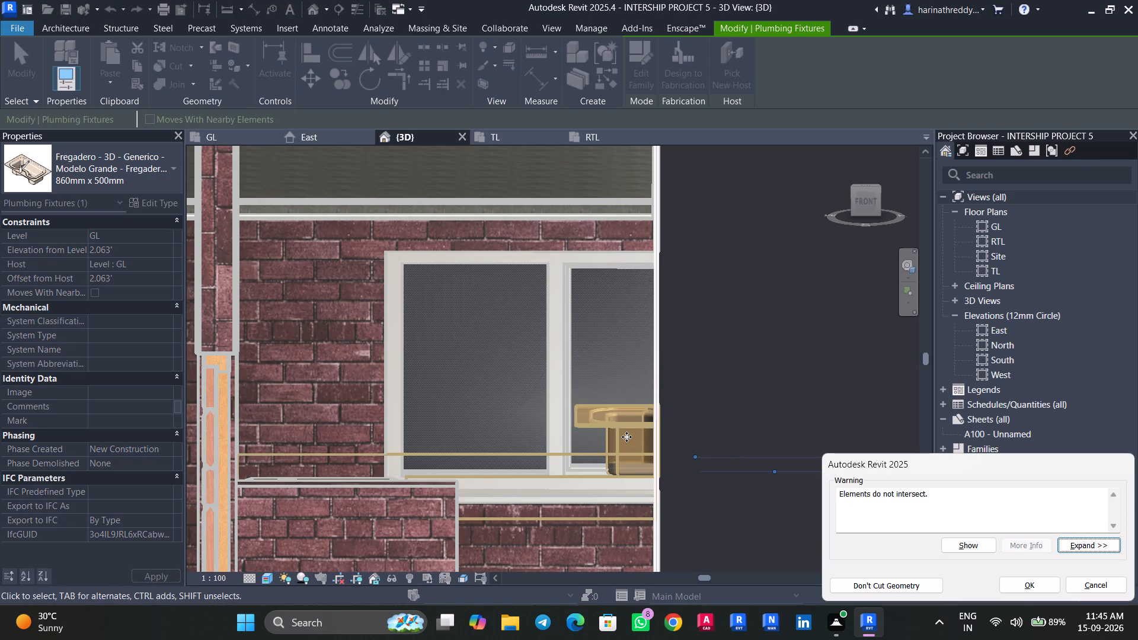
{"action": "left_click", "coordinate": [887, 588]}
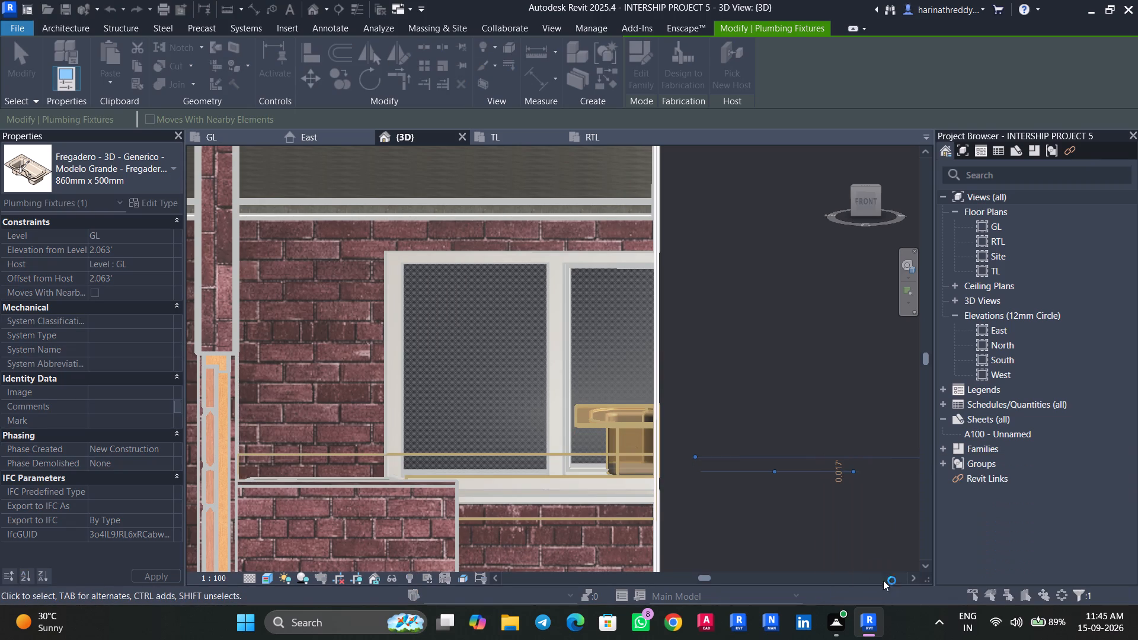
{"action": "key", "text": "Escape"}
{"action": "key", "text": "Escape"}
Turn off the section box in the 3D view.
{"action": "scroll", "coordinate": [721, 425], "scroll_direction": "down", "scroll_amount": 5}
{"action": "scroll", "coordinate": [723, 424], "scroll_direction": "up", "scroll_amount": 1}
{"action": "scroll", "coordinate": [743, 422], "scroll_direction": "down", "scroll_amount": 3}
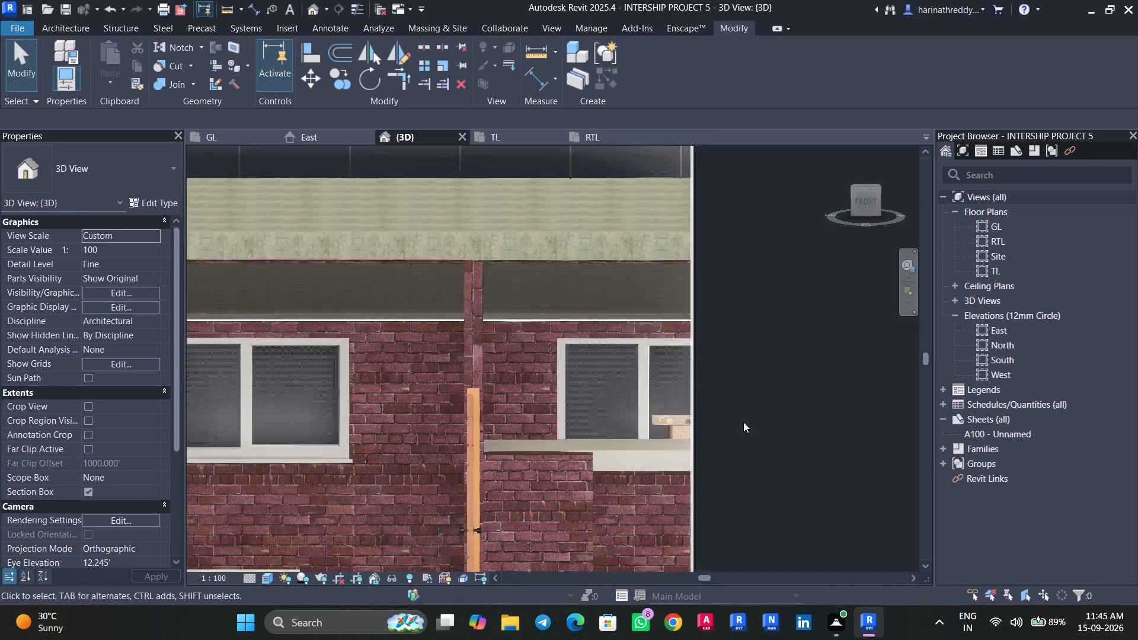
{"action": "scroll", "coordinate": [743, 422], "scroll_direction": "down", "scroll_amount": 5}
{"action": "middle_click_drag", "start_coordinate": [752, 420], "coordinate": [769, 344]}
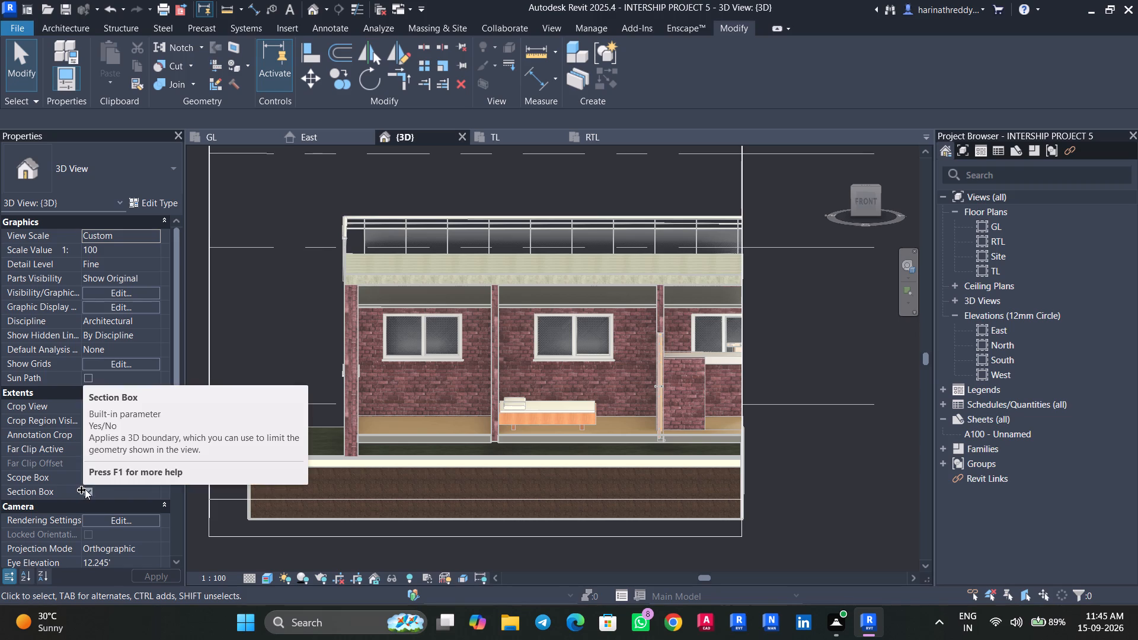
{"action": "left_click", "coordinate": [85, 489]}
{"action": "scroll", "coordinate": [549, 542], "scroll_direction": "down", "scroll_amount": 4}
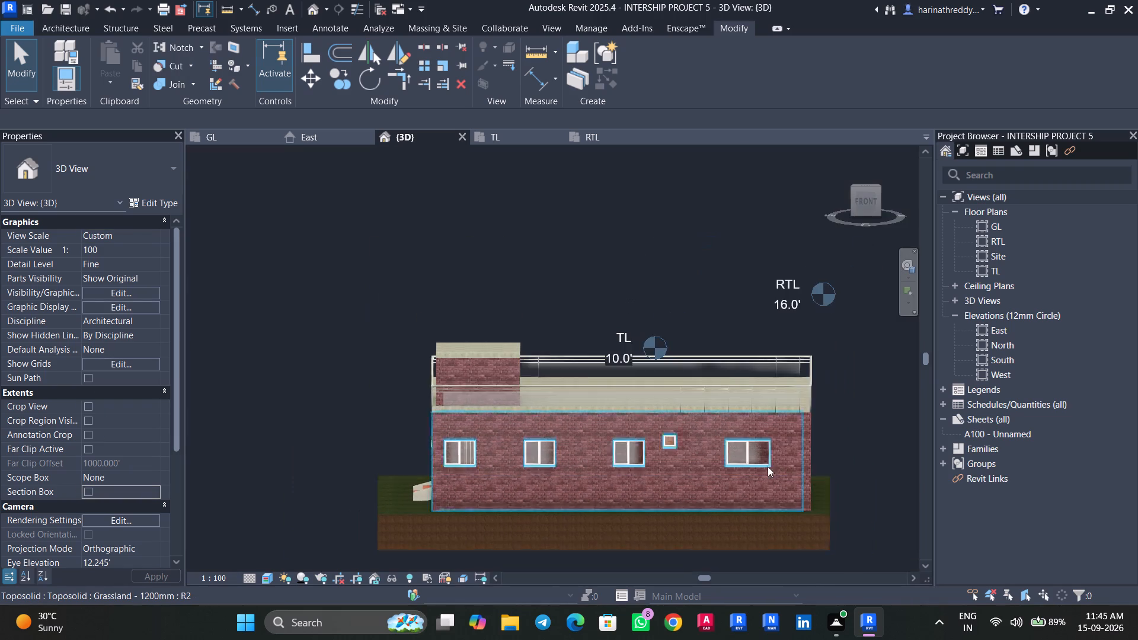
In the GL floor plan, place a 2.5mm Arial text note in the drawing room reading DRAWING with 10'X8'-6" on a second line.
{"action": "left_click", "coordinate": [244, 140]}
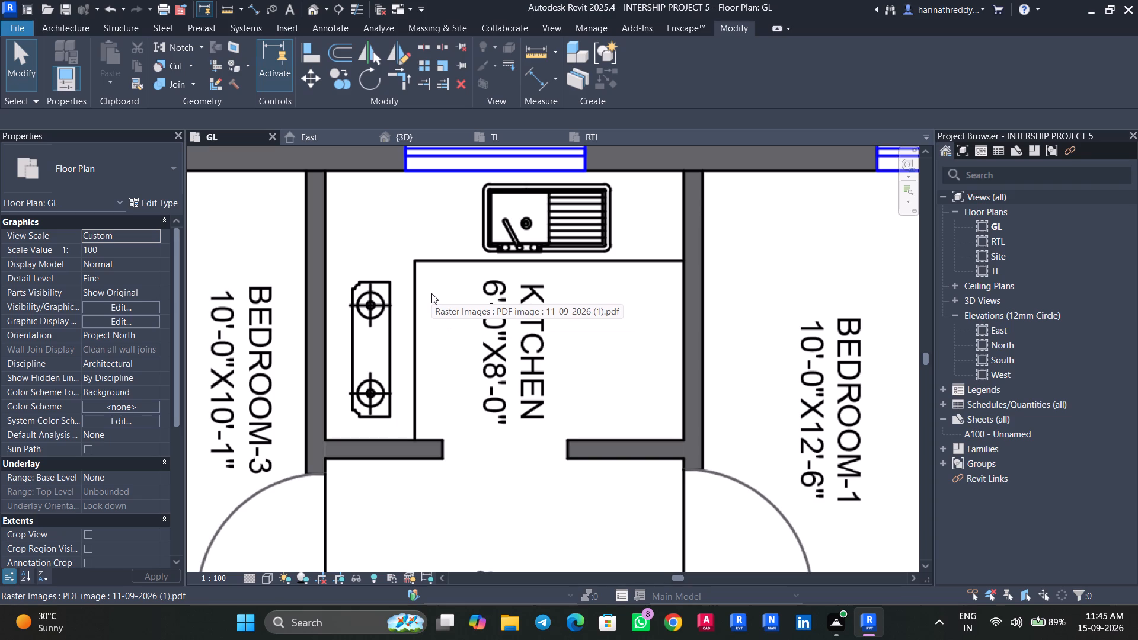
{"action": "scroll", "coordinate": [570, 411], "scroll_direction": "down", "scroll_amount": 2}
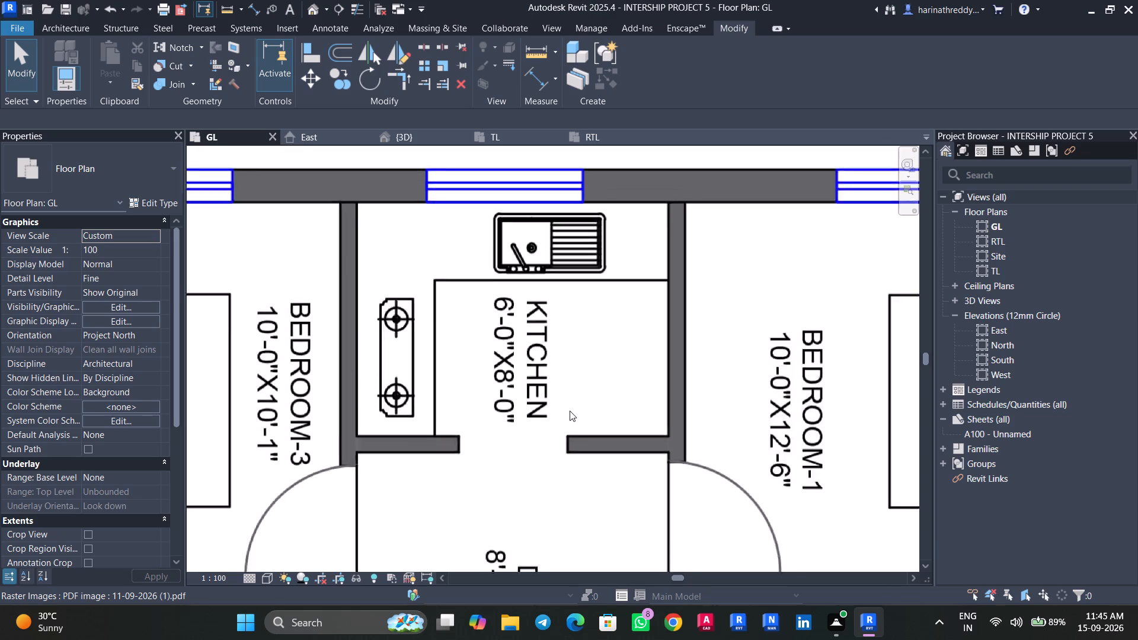
{"action": "scroll", "coordinate": [570, 411], "scroll_direction": "down", "scroll_amount": 13}
{"action": "middle_click_drag", "start_coordinate": [570, 455], "coordinate": [572, 373]}
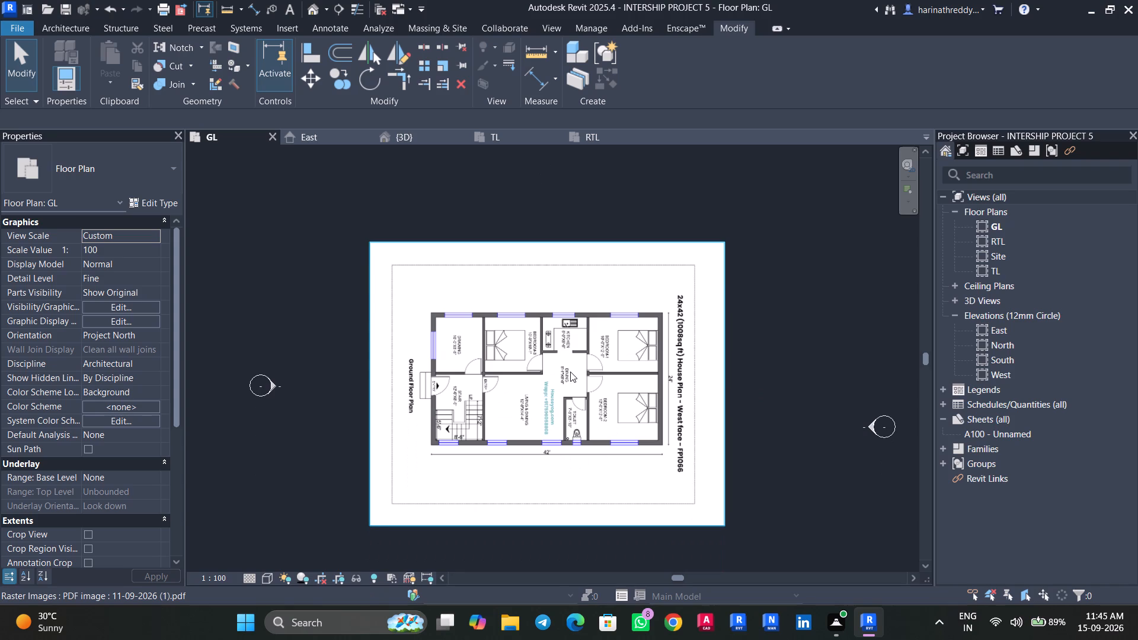
{"action": "scroll", "coordinate": [522, 361], "scroll_direction": "up", "scroll_amount": 7}
{"action": "type", "text": "TX"}
{"action": "left_click", "coordinate": [132, 167]}
{"action": "left_click", "coordinate": [52, 247]}
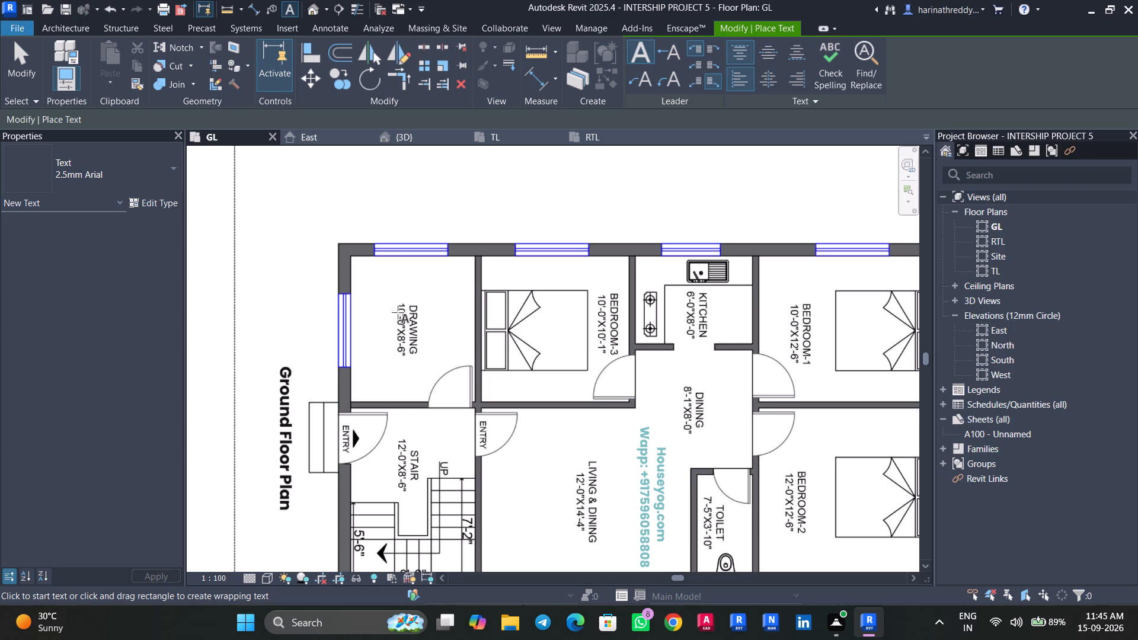
{"action": "left_click", "coordinate": [367, 290]}
{"action": "type", "text": "DRA"}
{"action": "key", "text": "w"}
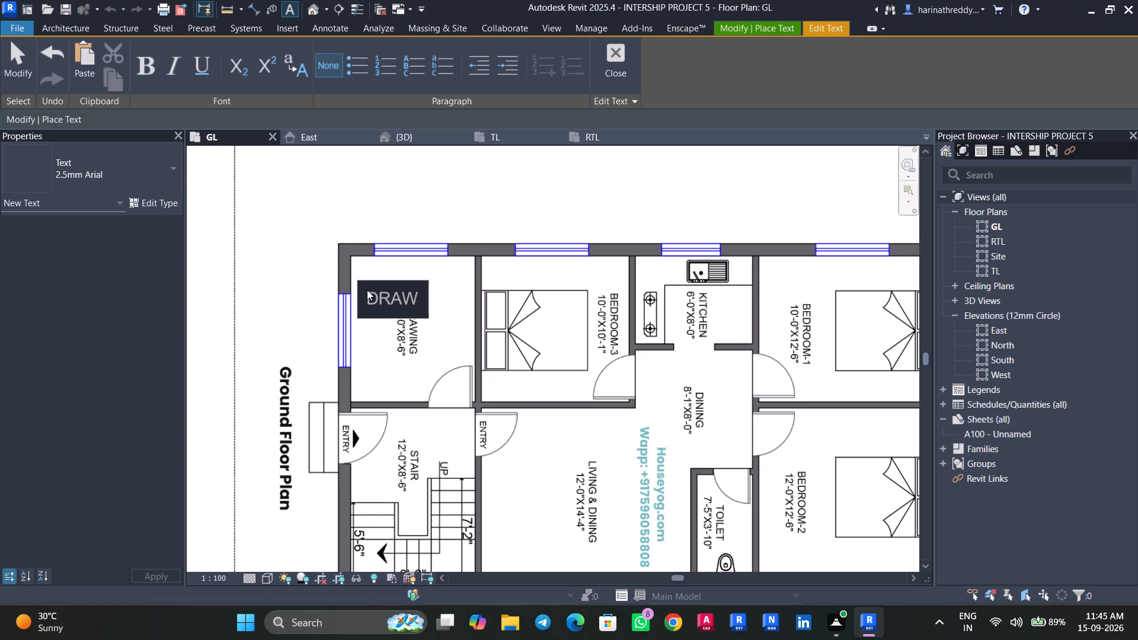
{"action": "type", "text": "ING"}
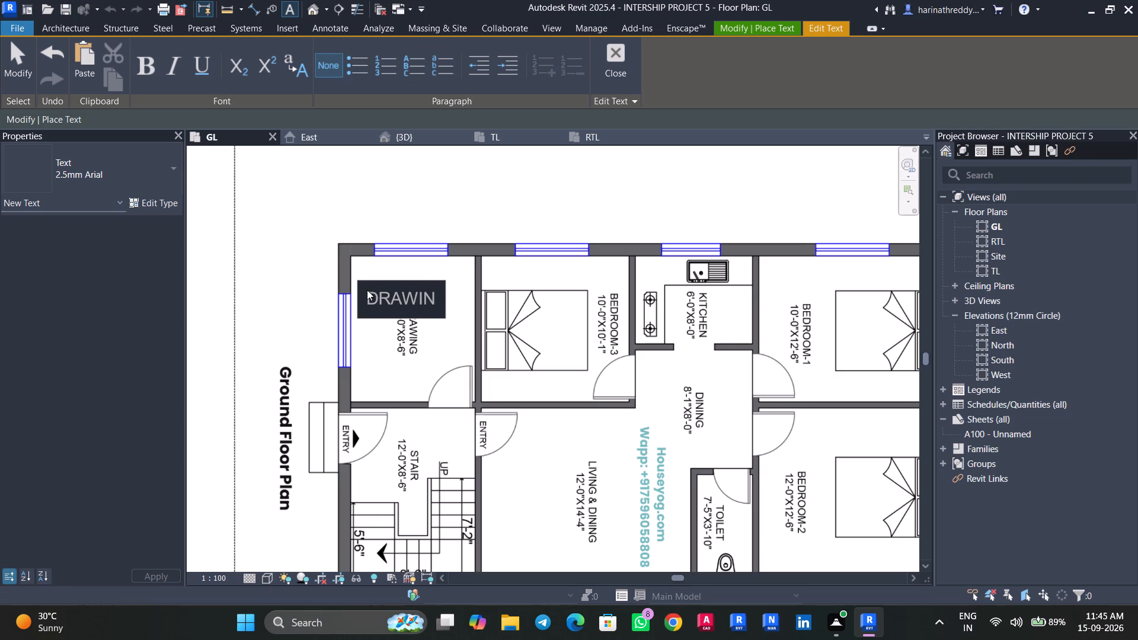
{"action": "key", "text": "Return"}
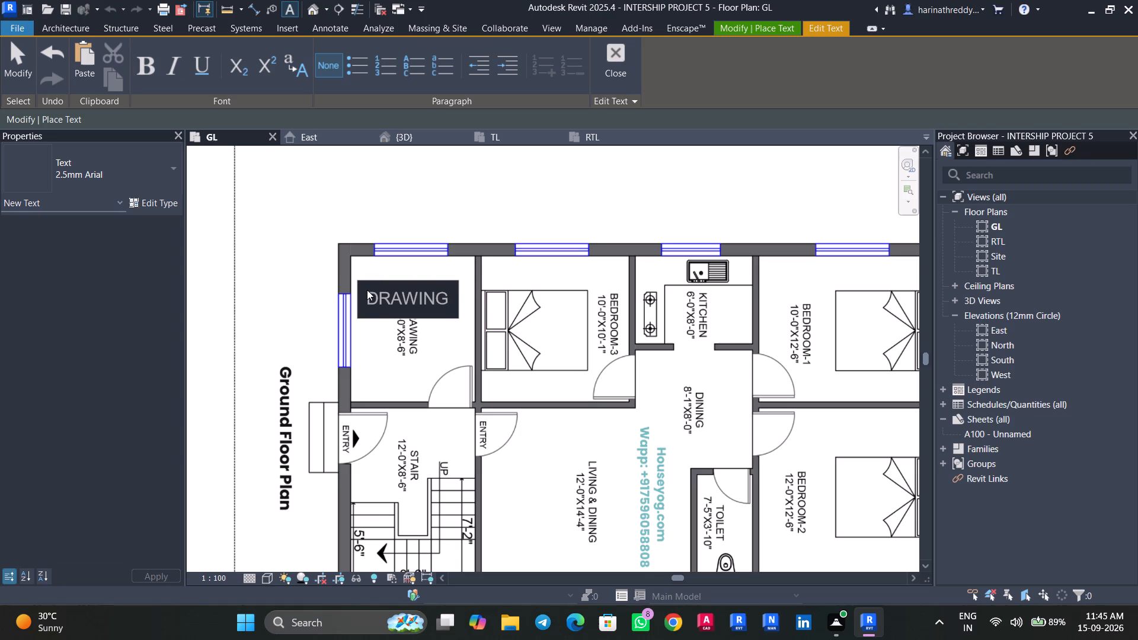
{"action": "type", "text": "10"}
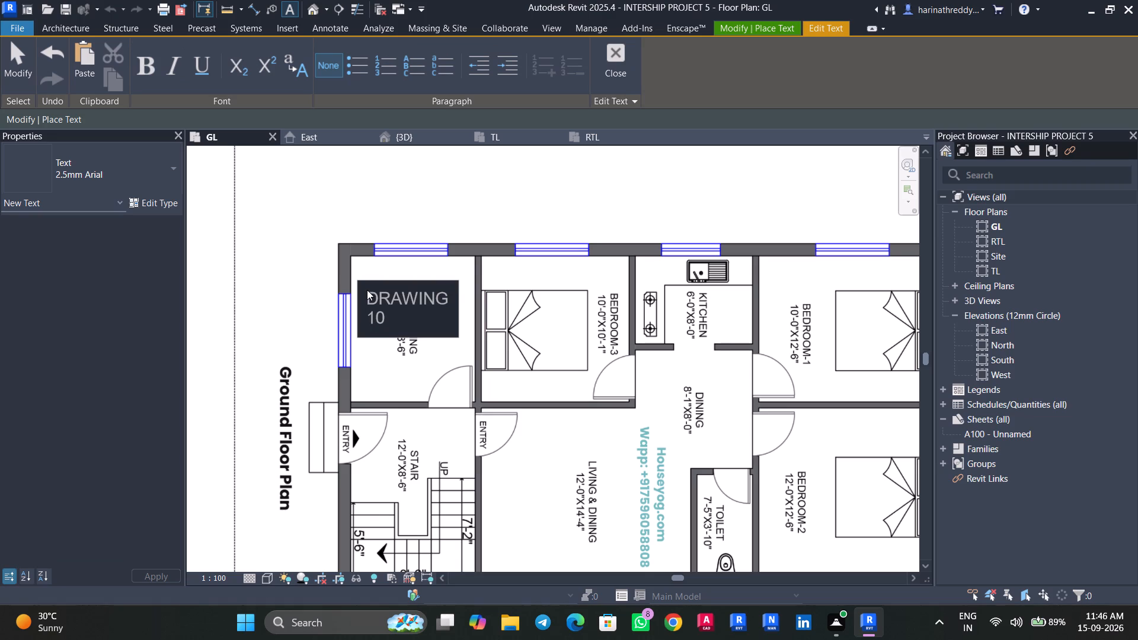
{"action": "key", "text": "apostrophe"}
{"action": "key", "text": "x"}
{"action": "type", "text": "8-6"}
{"action": "key", "text": "shift+quotedbl"}
{"action": "key", "text": "Left"}
{"action": "key", "text": "Left"}
{"action": "key", "text": "Left"}
{"action": "key", "text": "apostrophe"}
{"action": "left_click", "coordinate": [401, 360]}
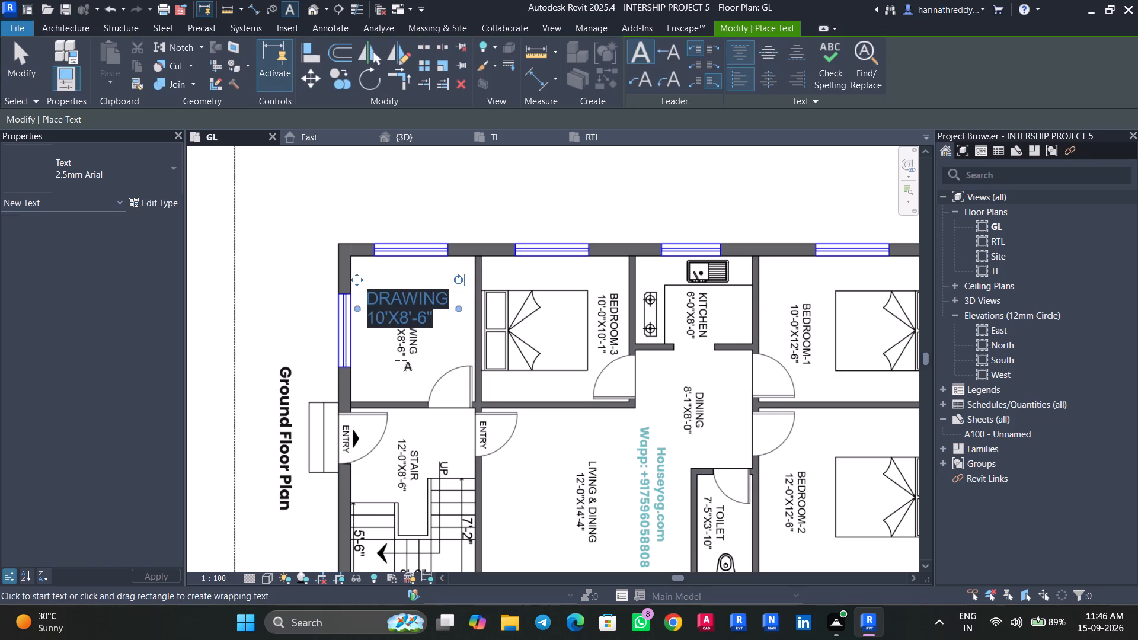
{"action": "key", "text": "Escape"}
{"action": "key", "text": "Escape"}
{"action": "key", "text": "Escape"}
Rotate the DRAWING text note about its centre until it stands exactly vertical in the drawing room.
{"action": "left_click", "coordinate": [422, 312]}
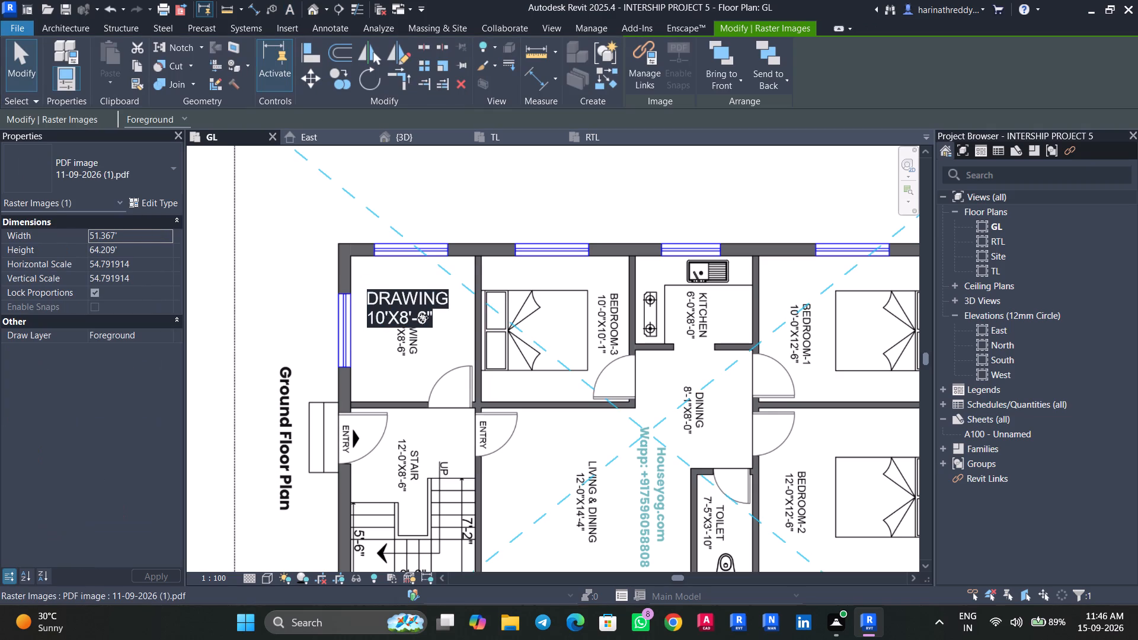
{"action": "key", "text": "Escape"}
{"action": "key", "text": "Escape"}
{"action": "key", "text": "Tab"}
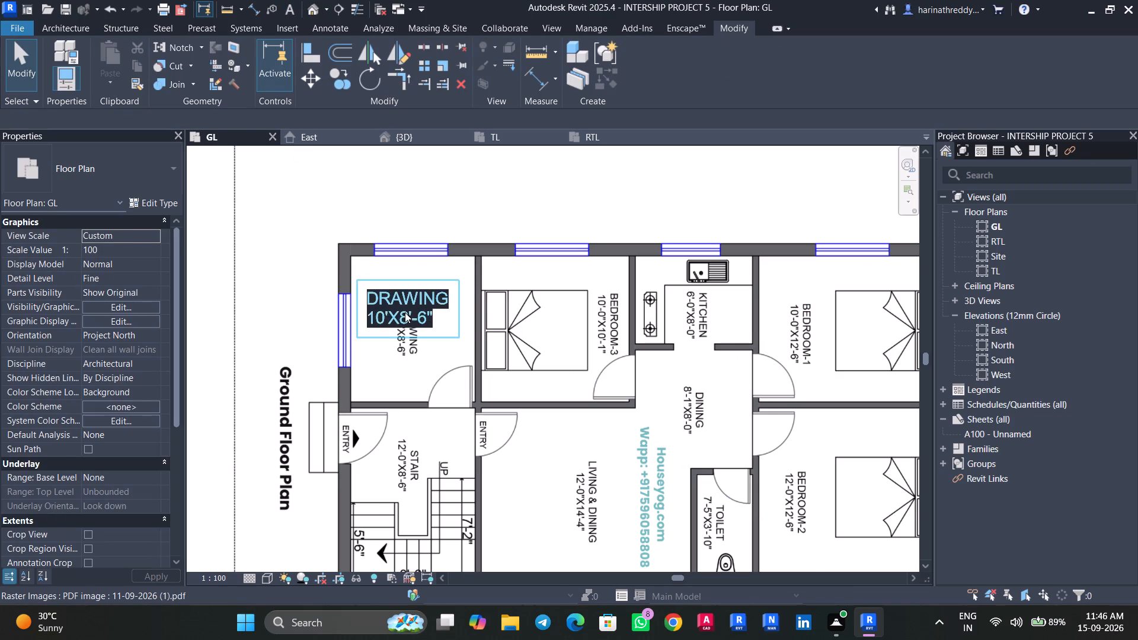
{"action": "left_click", "coordinate": [405, 312]}
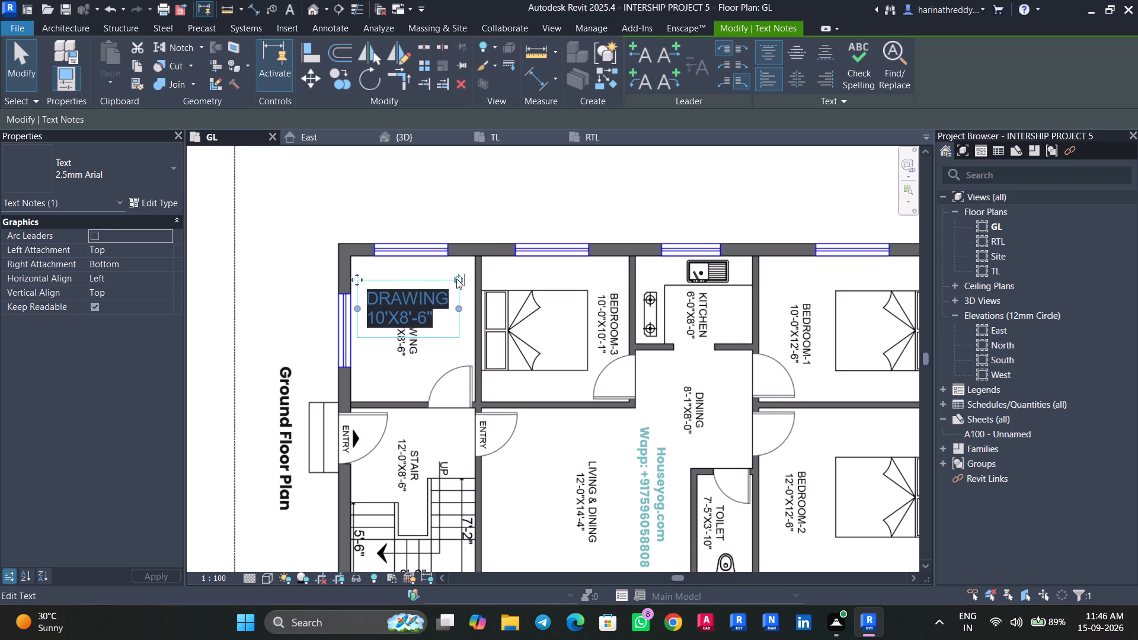
{"action": "left_click_drag", "start_coordinate": [457, 278], "coordinate": [435, 342]}
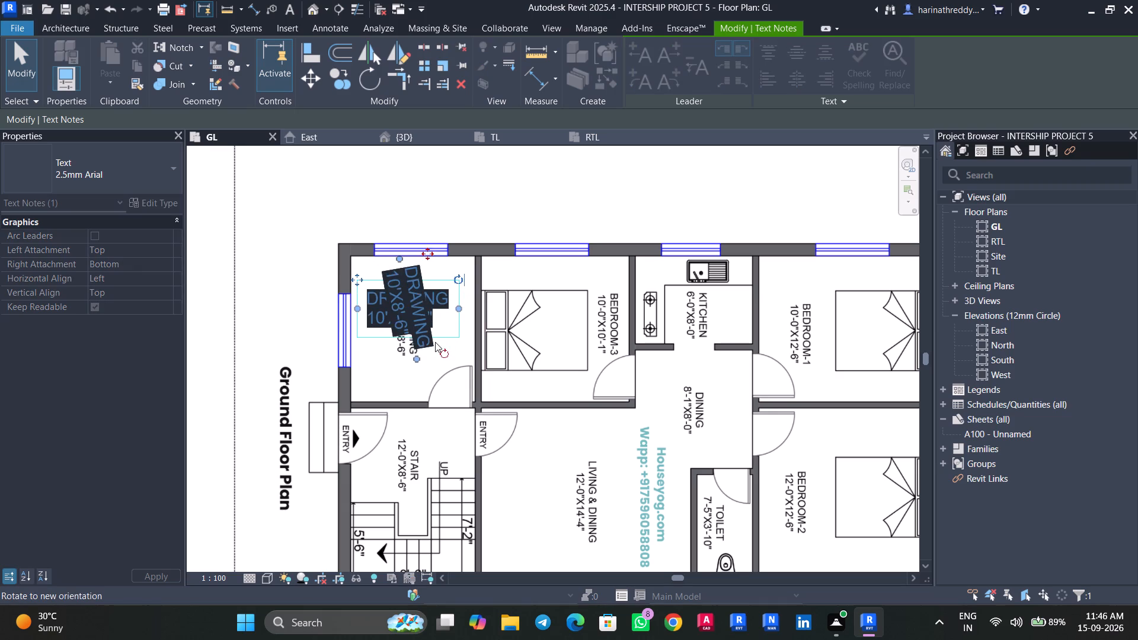
{"action": "left_click_drag", "start_coordinate": [435, 342], "coordinate": [434, 348]}
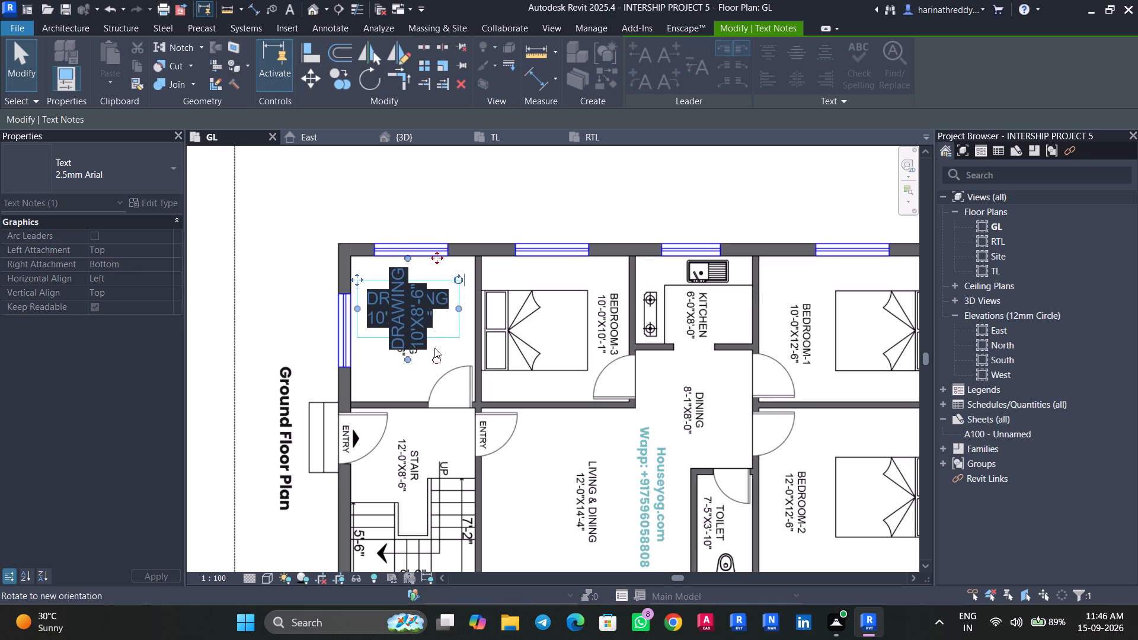
{"action": "left_click_drag", "start_coordinate": [434, 348], "coordinate": [437, 349]}
{"action": "key", "text": "Escape"}
{"action": "key", "text": "Escape"}
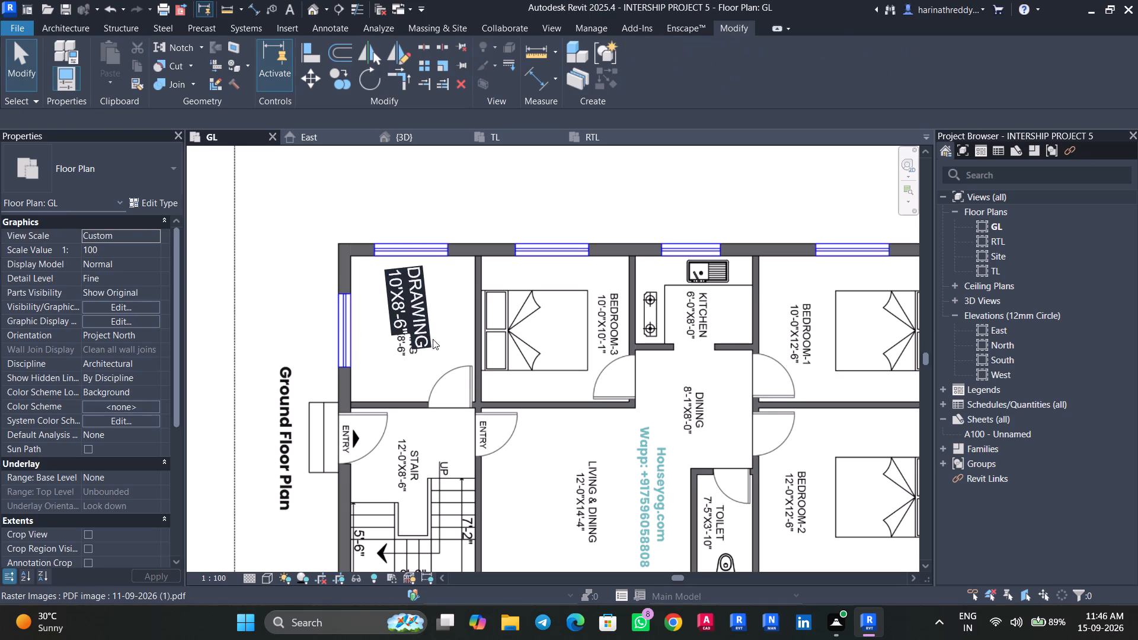
{"action": "left_click", "coordinate": [425, 338]}
{"action": "scroll", "coordinate": [414, 350], "scroll_direction": "up", "scroll_amount": 4}
{"action": "key", "text": "Escape"}
{"action": "key", "text": "Tab"}
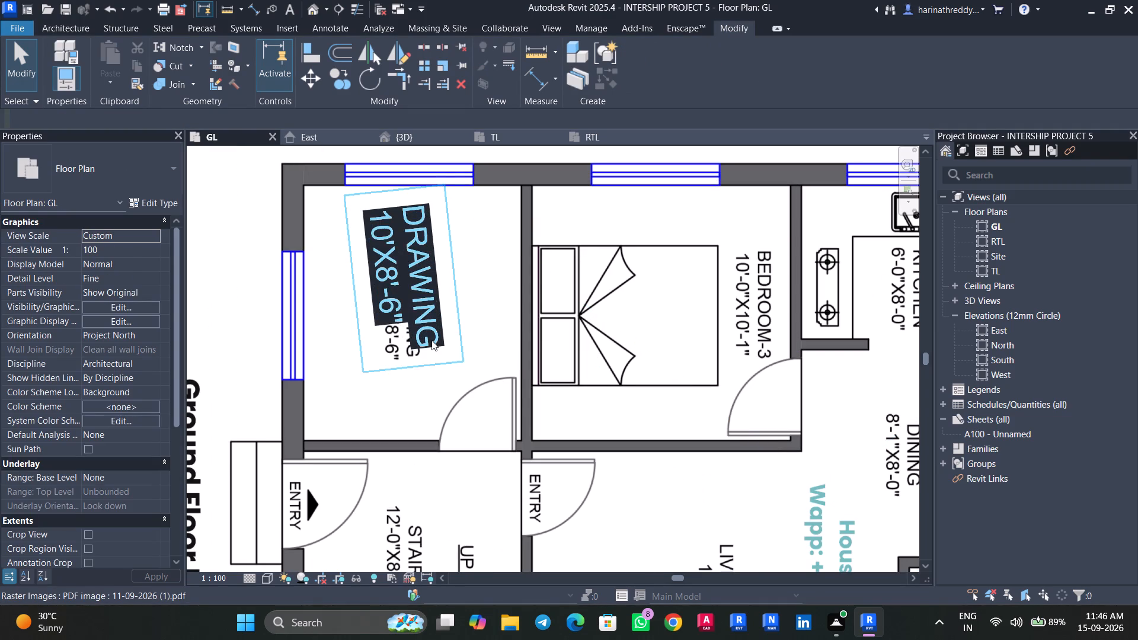
{"action": "left_click", "coordinate": [431, 340]}
{"action": "left_click_drag", "start_coordinate": [461, 361], "coordinate": [443, 364]}
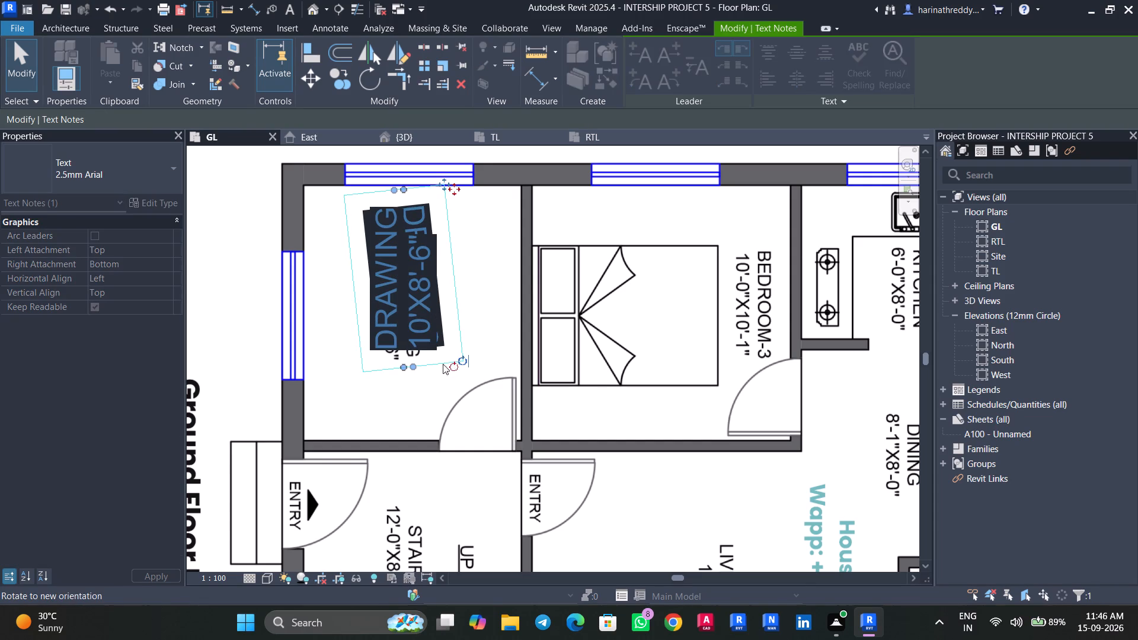
{"action": "left_click_drag", "start_coordinate": [443, 364], "coordinate": [447, 367]}
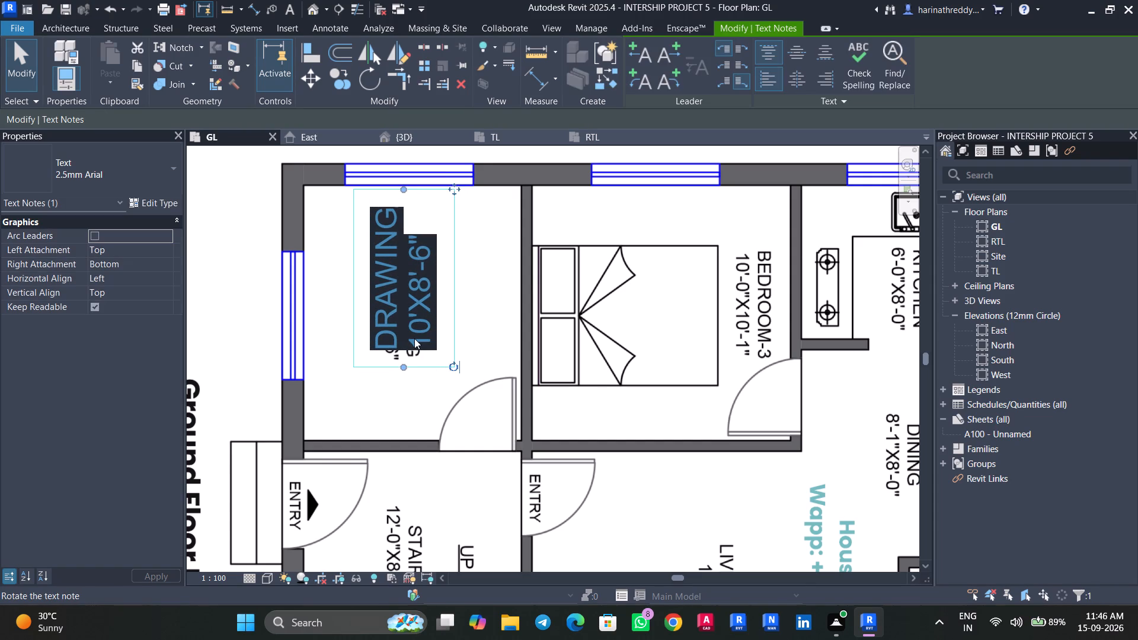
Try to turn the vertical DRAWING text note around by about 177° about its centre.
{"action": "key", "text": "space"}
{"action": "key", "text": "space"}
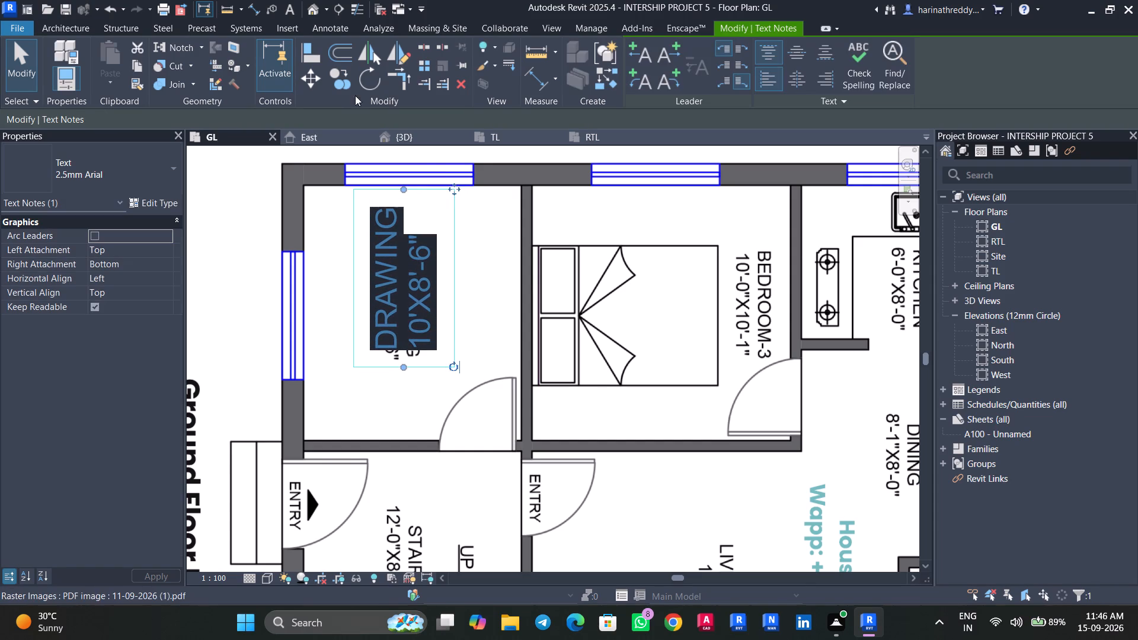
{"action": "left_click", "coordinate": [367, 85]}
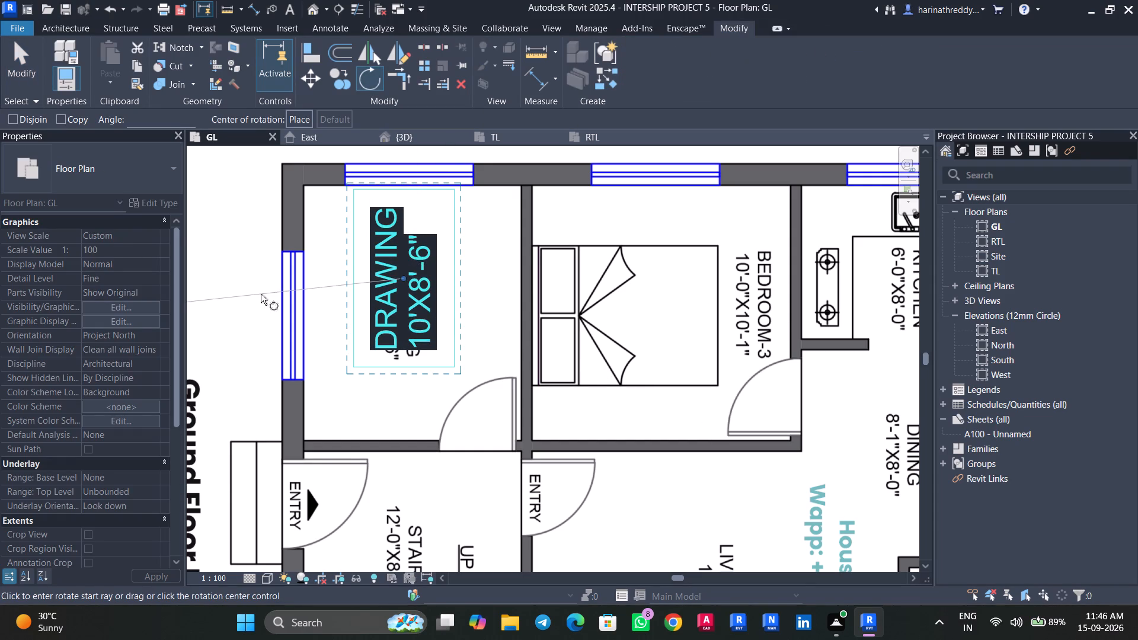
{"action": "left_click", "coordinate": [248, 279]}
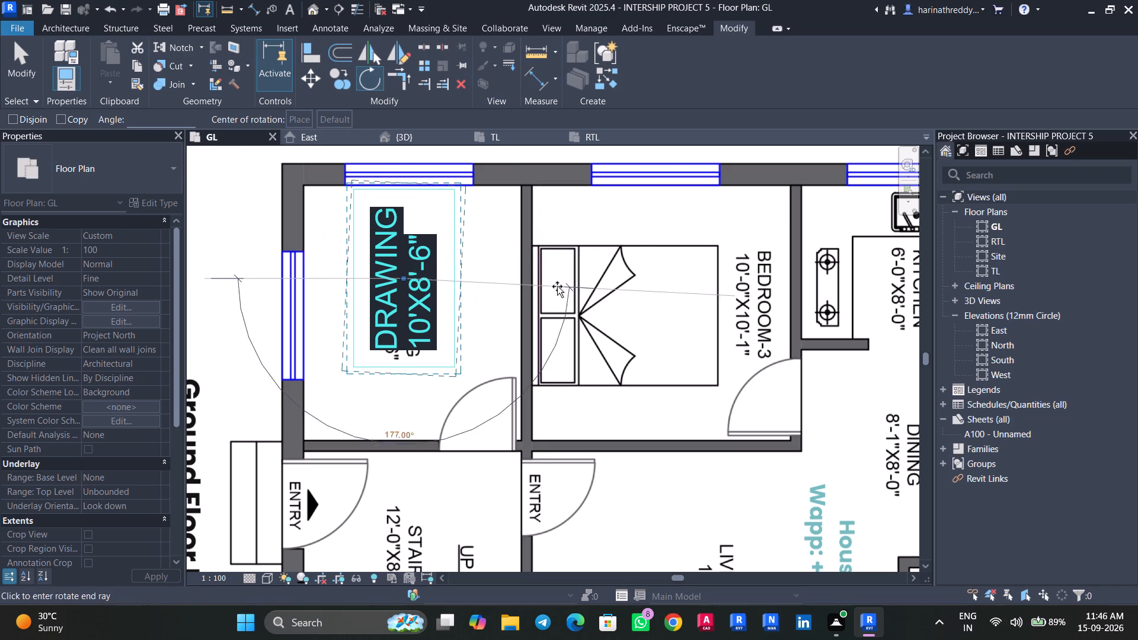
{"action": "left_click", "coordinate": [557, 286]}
Undo the rotations of the DRAWING text note back to its horizontal orientation.
{"action": "key", "text": "ctrl+z"}
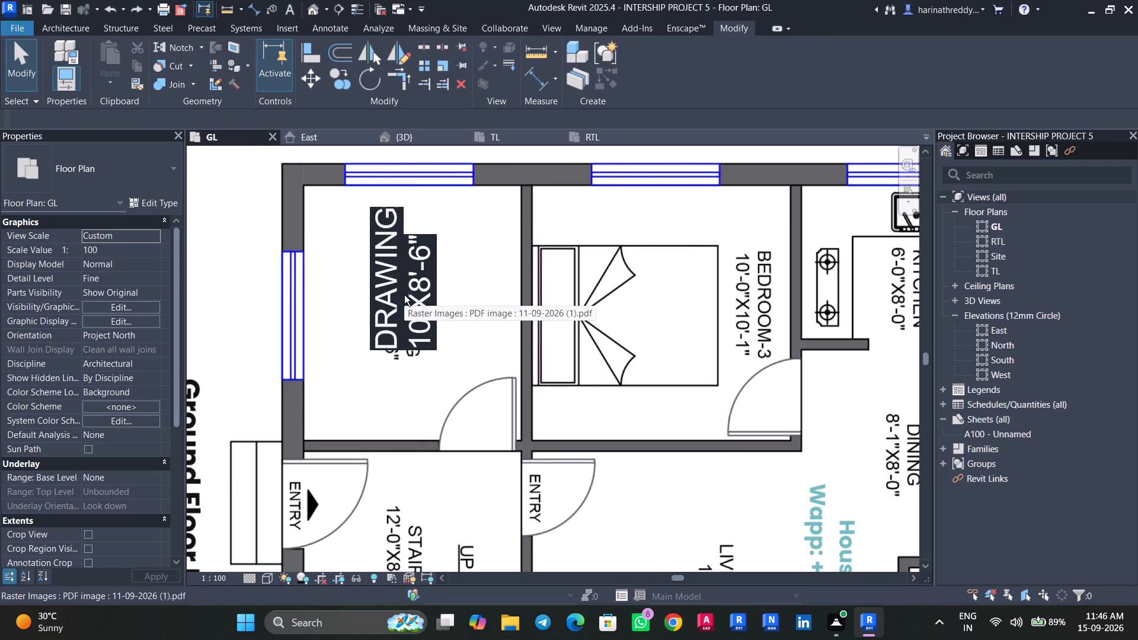
{"action": "key", "text": "ctrl+z"}
{"action": "key", "text": "ctrl+z"}
Move the horizontal DRAWING text note slightly within the drawing room, over the PDF plan's own room label.
{"action": "left_click", "coordinate": [424, 300]}
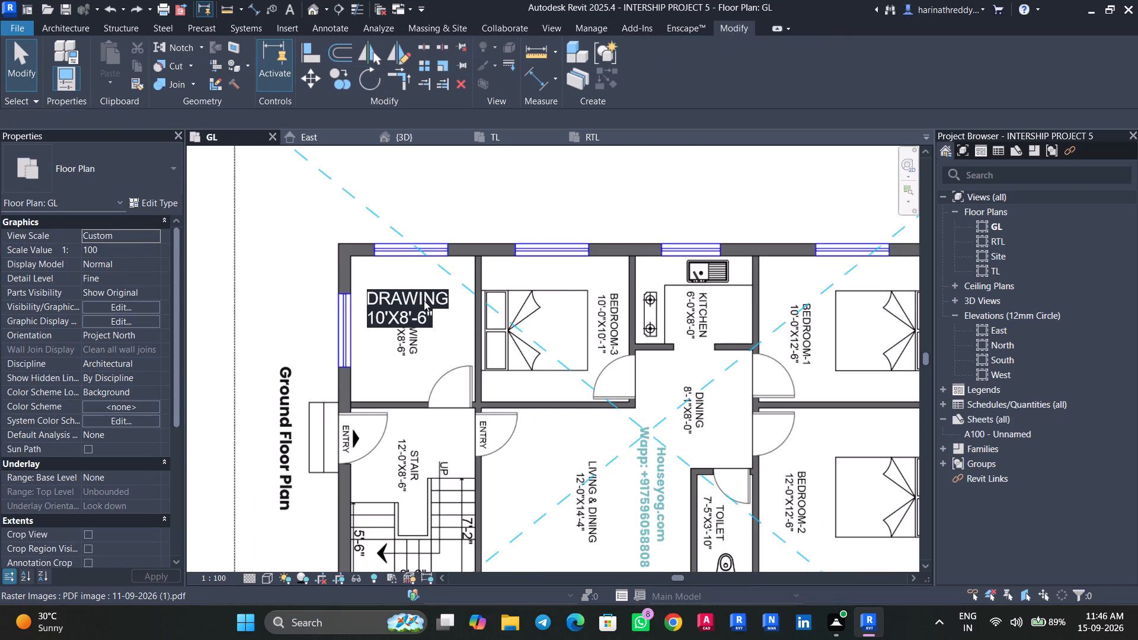
{"action": "key", "text": "Escape"}
{"action": "key", "text": "Escape"}
{"action": "left_click", "coordinate": [401, 357]}
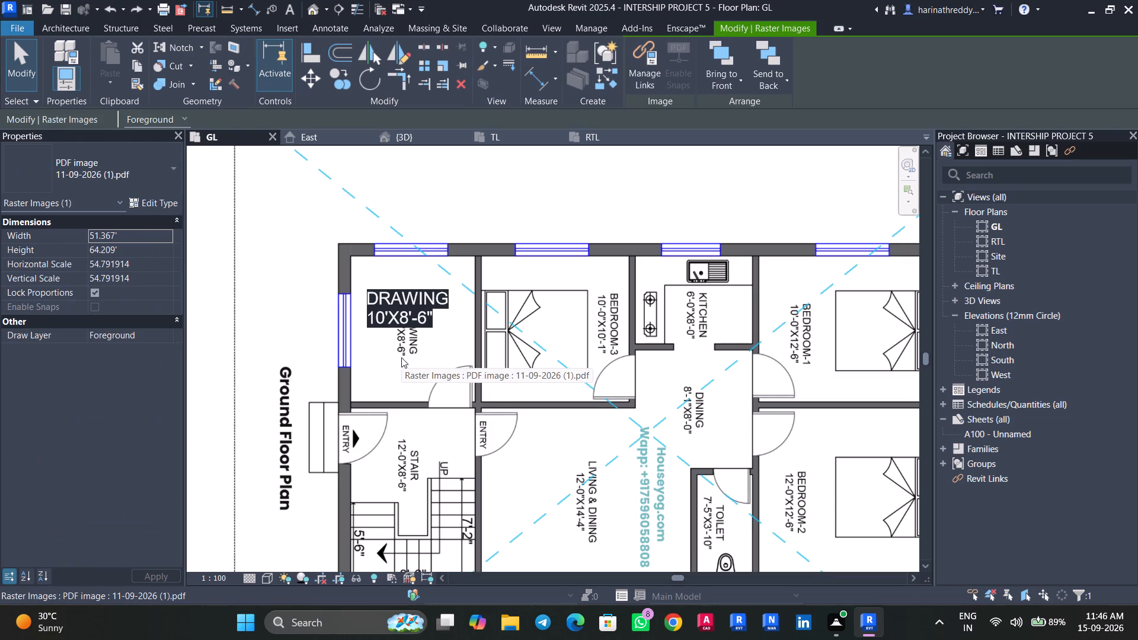
{"action": "key", "text": "Escape"}
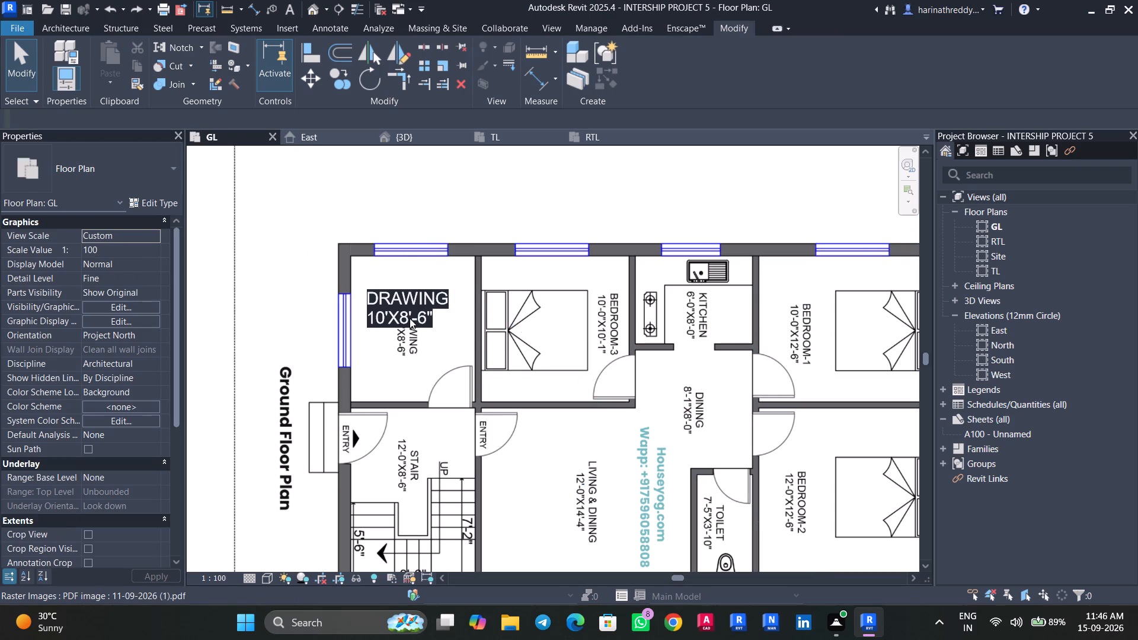
{"action": "key", "text": "Tab"}
{"action": "key", "text": "Tab"}
{"action": "key", "text": "Tab"}
{"action": "key", "text": "Tab"}
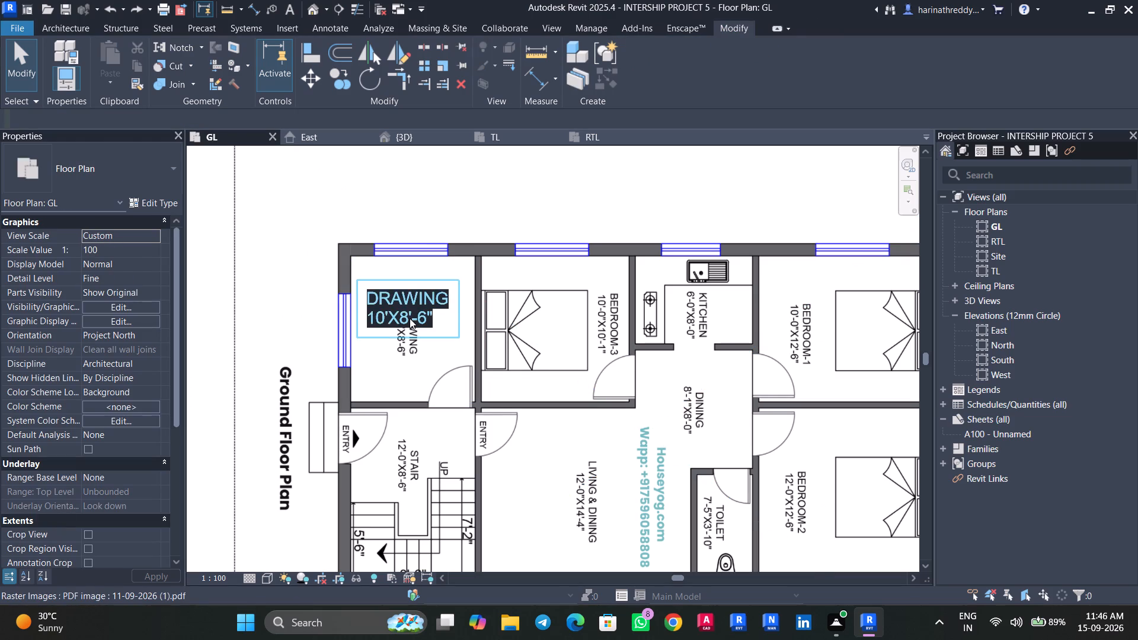
{"action": "left_click", "coordinate": [410, 318]}
{"action": "left_click_drag", "start_coordinate": [357, 278], "coordinate": [378, 344]}
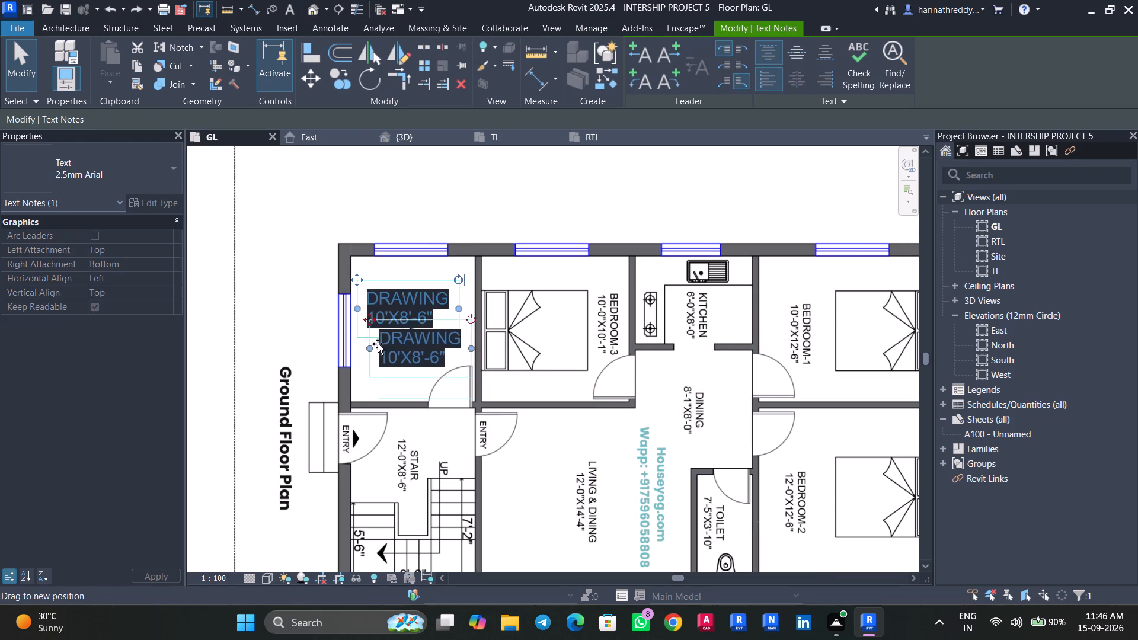
{"action": "left_click_drag", "start_coordinate": [378, 344], "coordinate": [370, 349]}
{"action": "left_click_drag", "start_coordinate": [370, 349], "coordinate": [373, 324]}
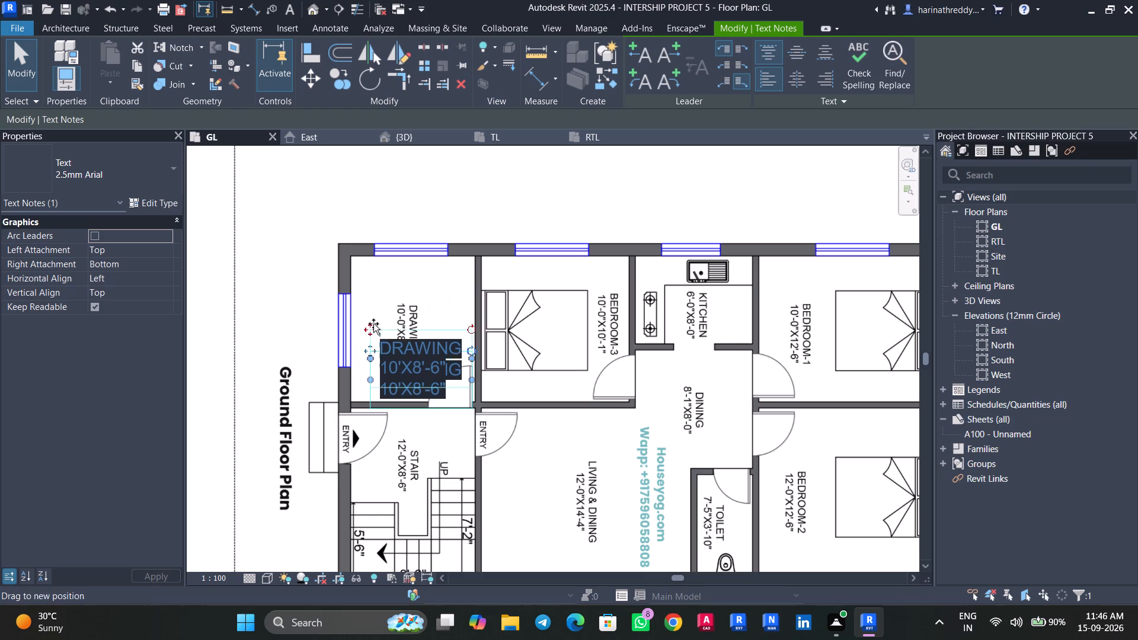
{"action": "left_click_drag", "start_coordinate": [373, 324], "coordinate": [366, 289]}
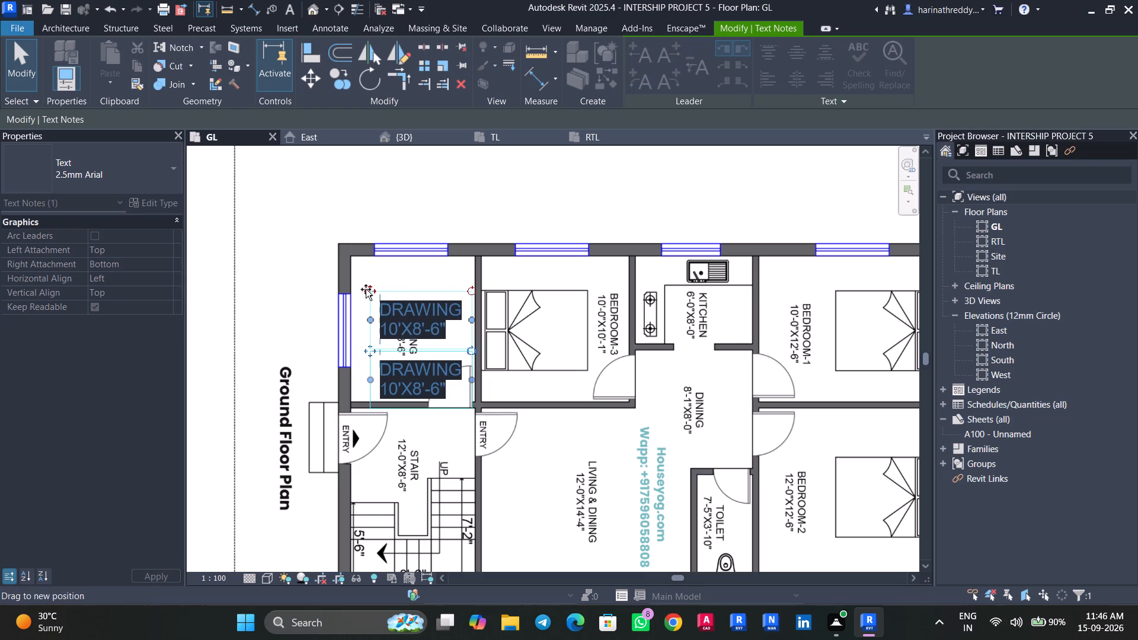
{"action": "left_click_drag", "start_coordinate": [366, 289], "coordinate": [362, 289]}
Rotate the DRAWING text note a quarter turn so it stands vertical in the drawing room.
{"action": "left_click_drag", "start_coordinate": [465, 287], "coordinate": [376, 267]}
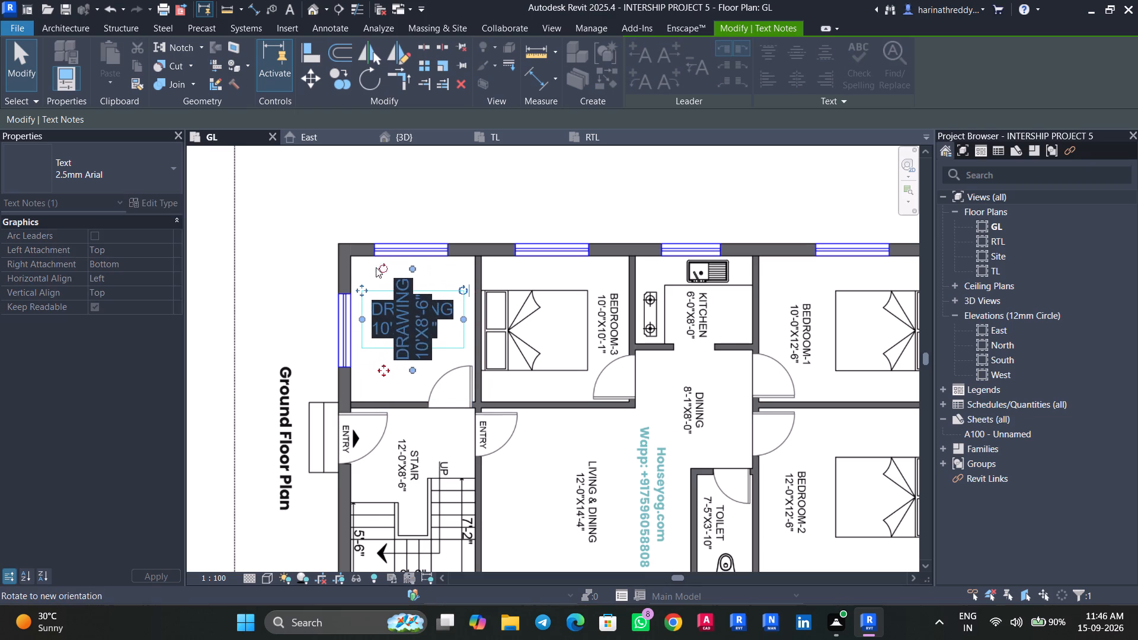
{"action": "left_click_drag", "start_coordinate": [376, 267], "coordinate": [382, 265]}
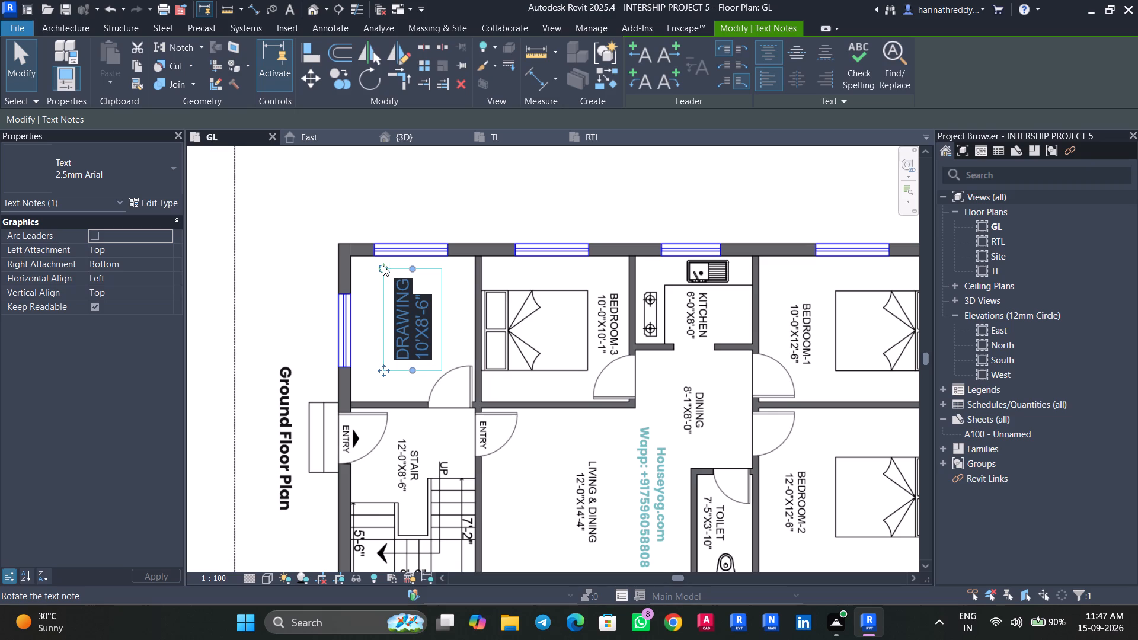
{"action": "left_click", "coordinate": [380, 262]}
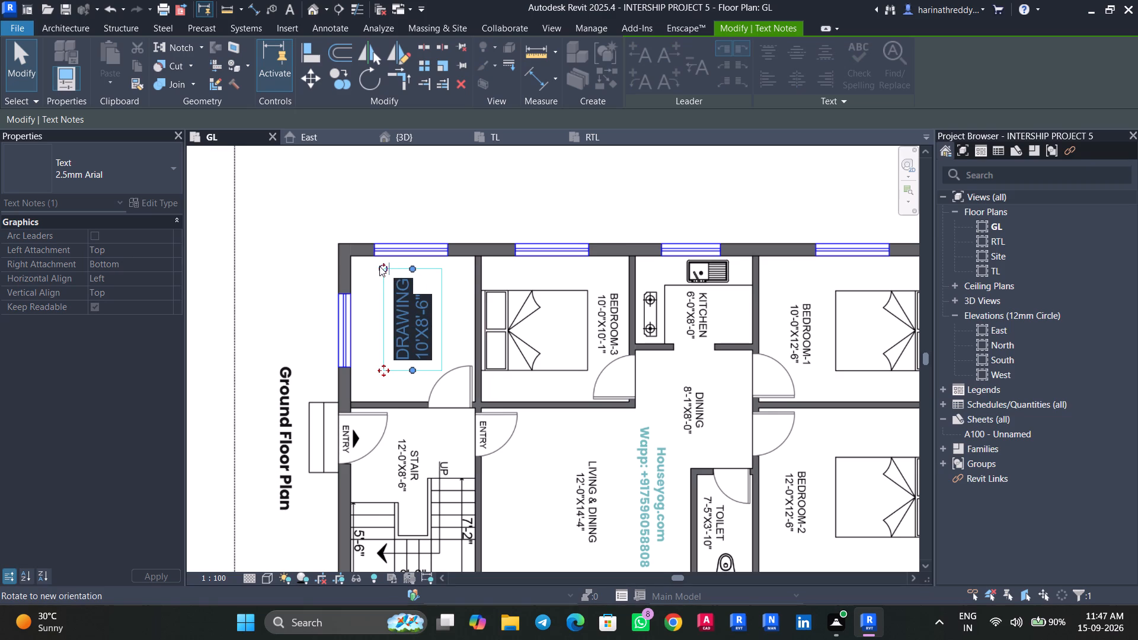
{"action": "key", "text": "Escape"}
{"action": "key", "text": "Escape"}
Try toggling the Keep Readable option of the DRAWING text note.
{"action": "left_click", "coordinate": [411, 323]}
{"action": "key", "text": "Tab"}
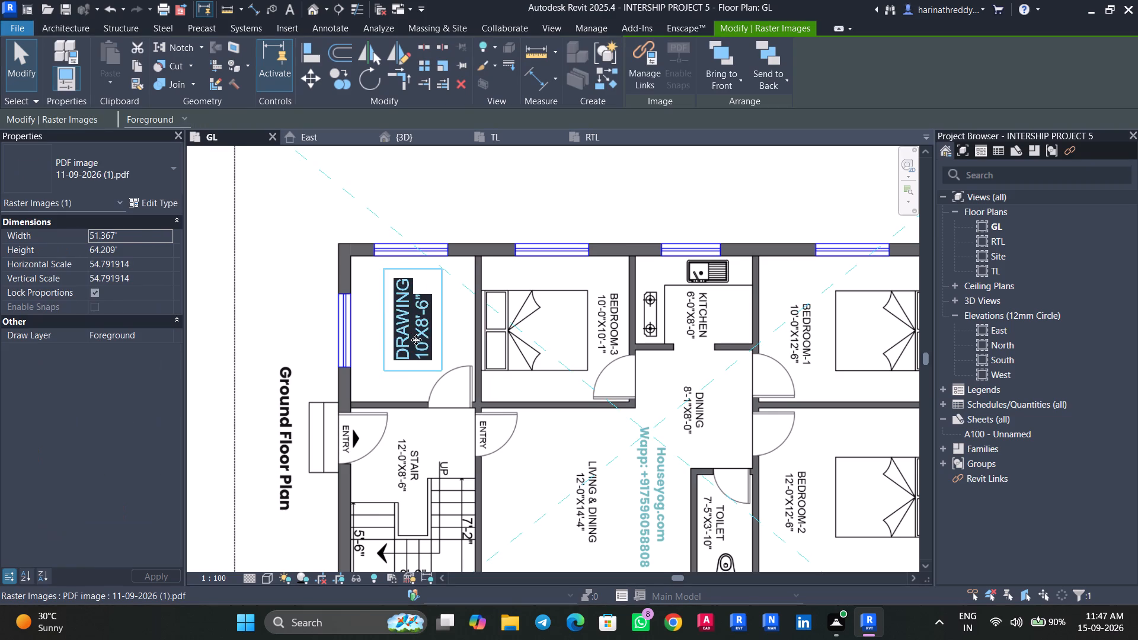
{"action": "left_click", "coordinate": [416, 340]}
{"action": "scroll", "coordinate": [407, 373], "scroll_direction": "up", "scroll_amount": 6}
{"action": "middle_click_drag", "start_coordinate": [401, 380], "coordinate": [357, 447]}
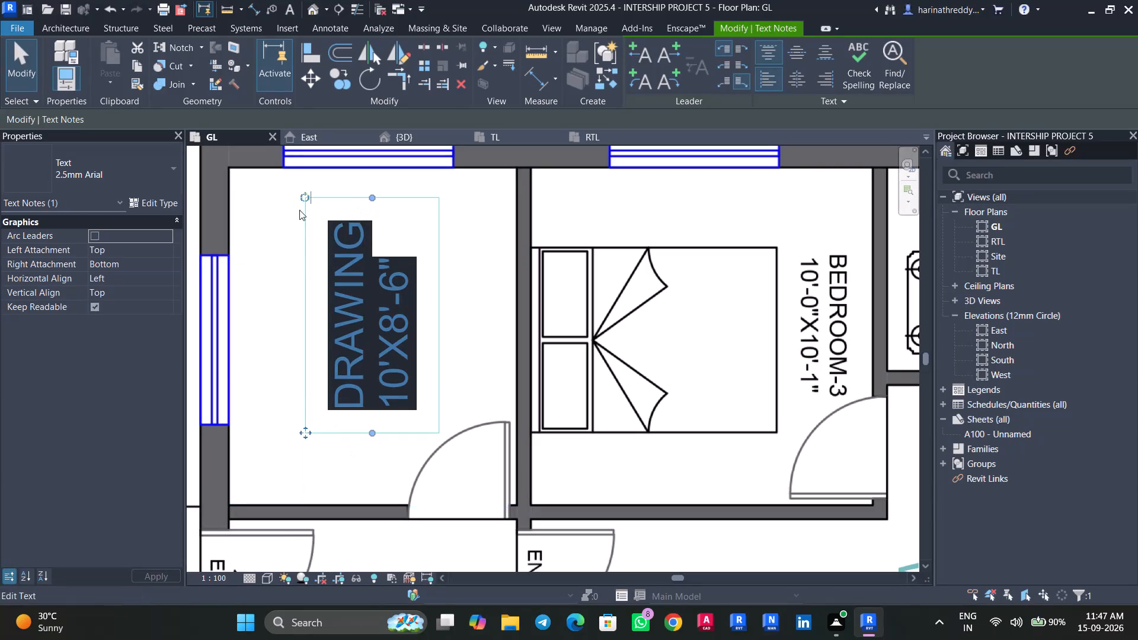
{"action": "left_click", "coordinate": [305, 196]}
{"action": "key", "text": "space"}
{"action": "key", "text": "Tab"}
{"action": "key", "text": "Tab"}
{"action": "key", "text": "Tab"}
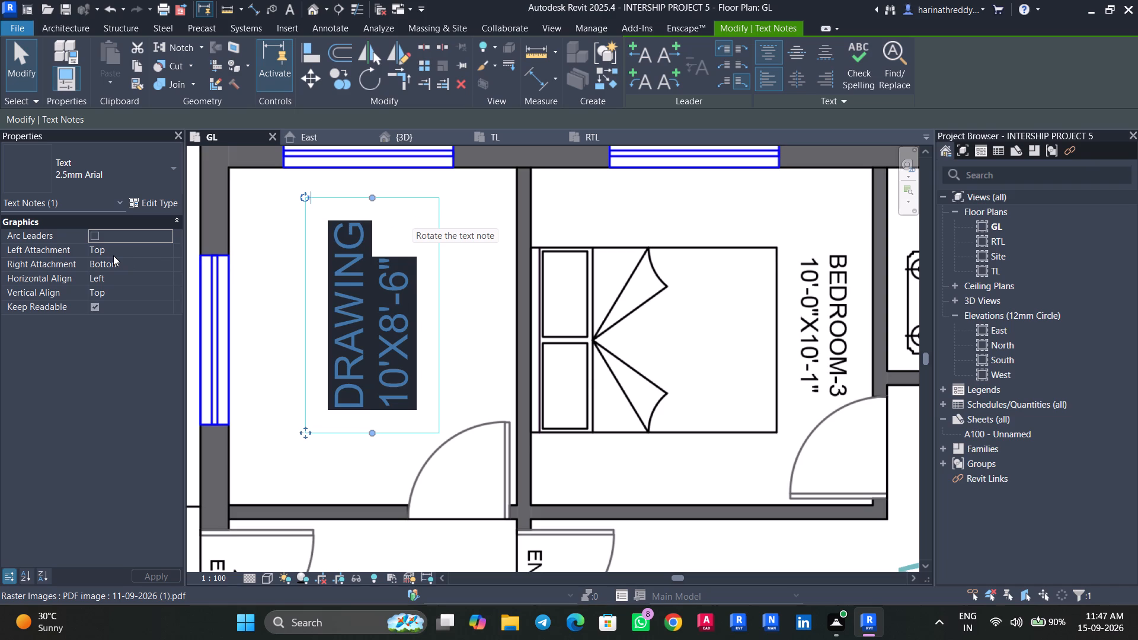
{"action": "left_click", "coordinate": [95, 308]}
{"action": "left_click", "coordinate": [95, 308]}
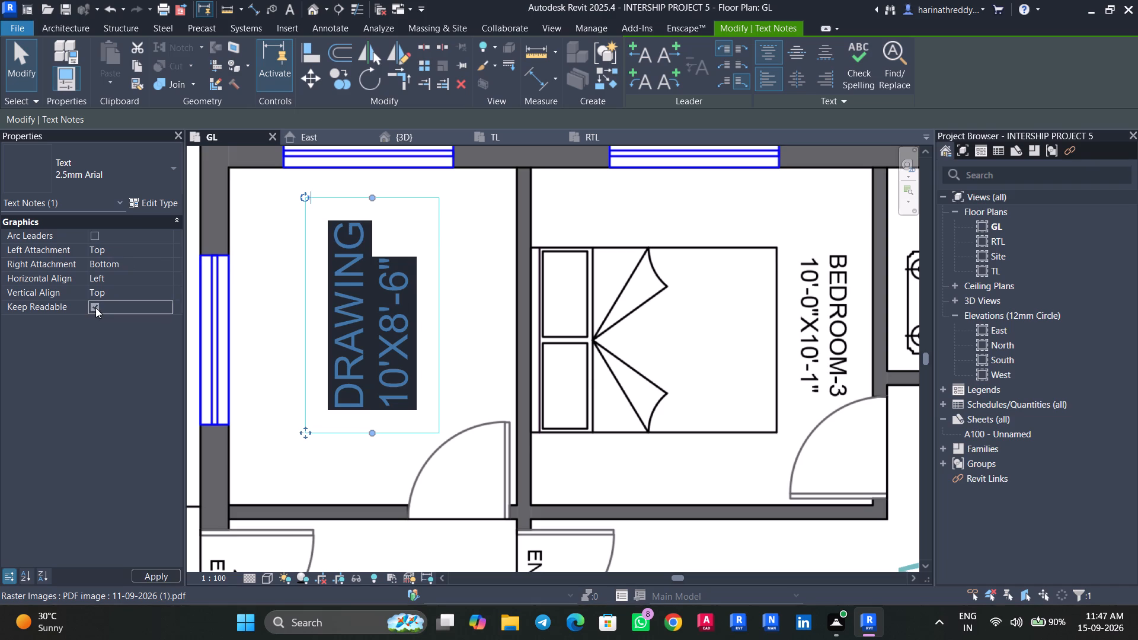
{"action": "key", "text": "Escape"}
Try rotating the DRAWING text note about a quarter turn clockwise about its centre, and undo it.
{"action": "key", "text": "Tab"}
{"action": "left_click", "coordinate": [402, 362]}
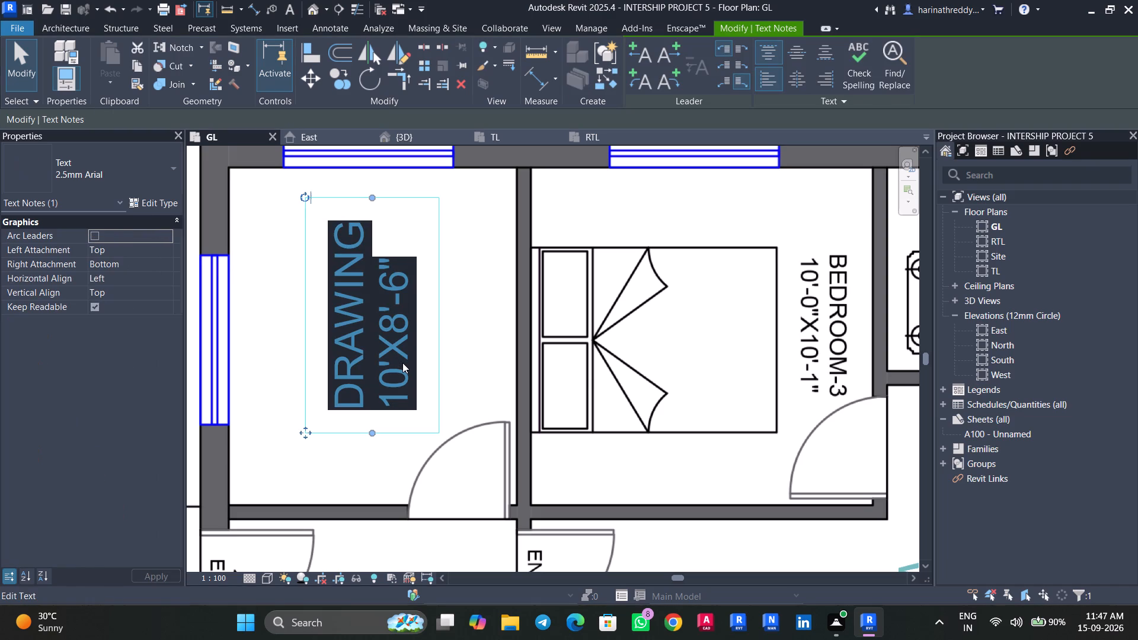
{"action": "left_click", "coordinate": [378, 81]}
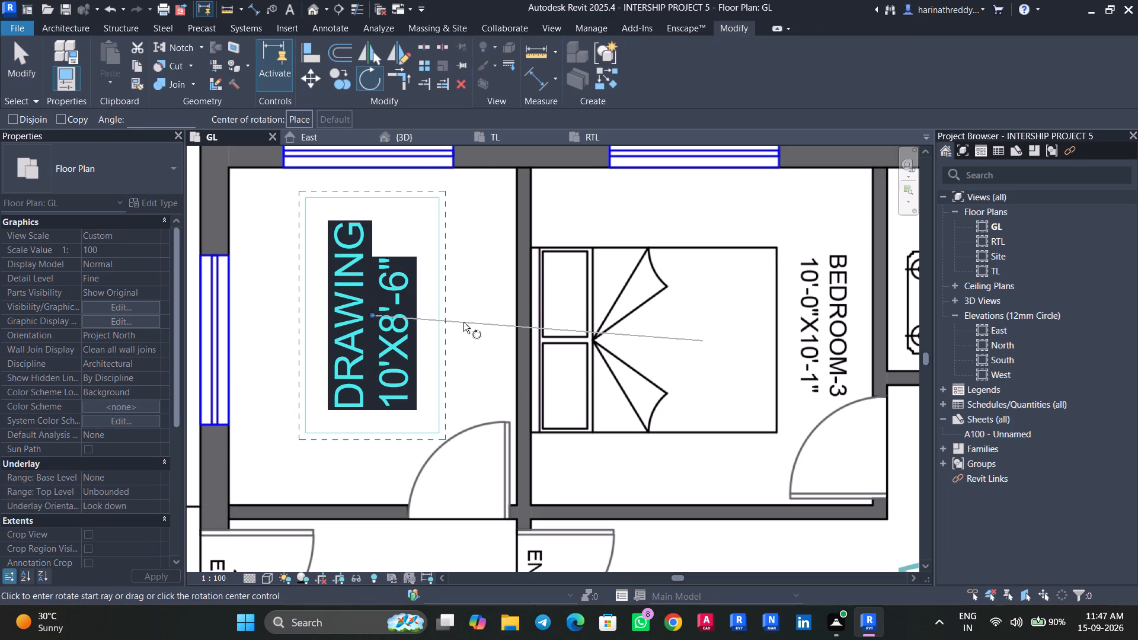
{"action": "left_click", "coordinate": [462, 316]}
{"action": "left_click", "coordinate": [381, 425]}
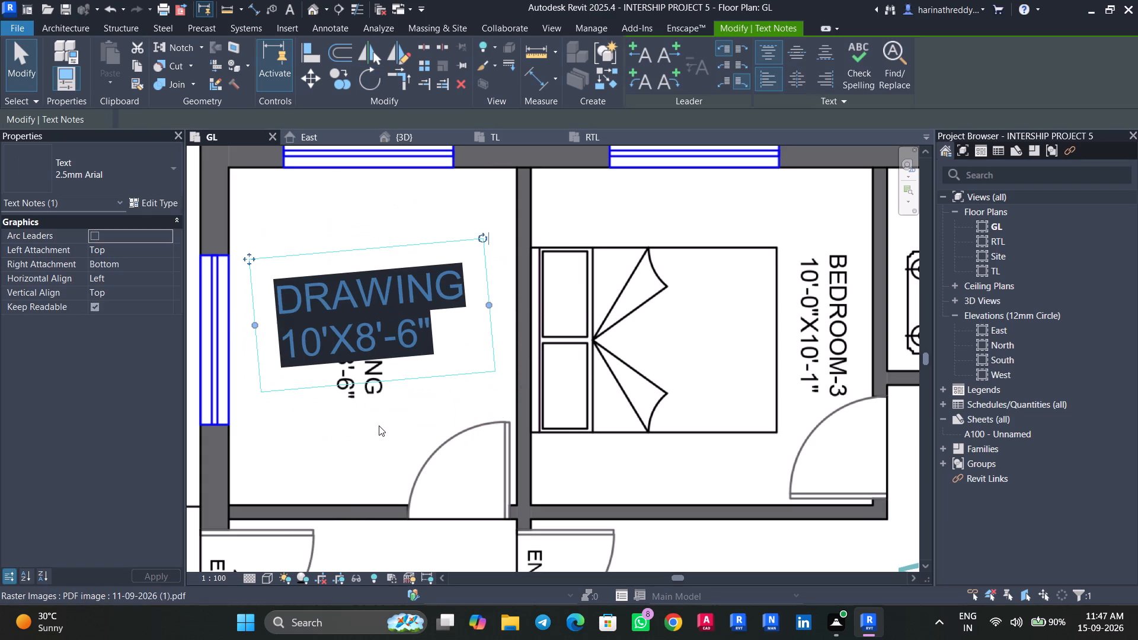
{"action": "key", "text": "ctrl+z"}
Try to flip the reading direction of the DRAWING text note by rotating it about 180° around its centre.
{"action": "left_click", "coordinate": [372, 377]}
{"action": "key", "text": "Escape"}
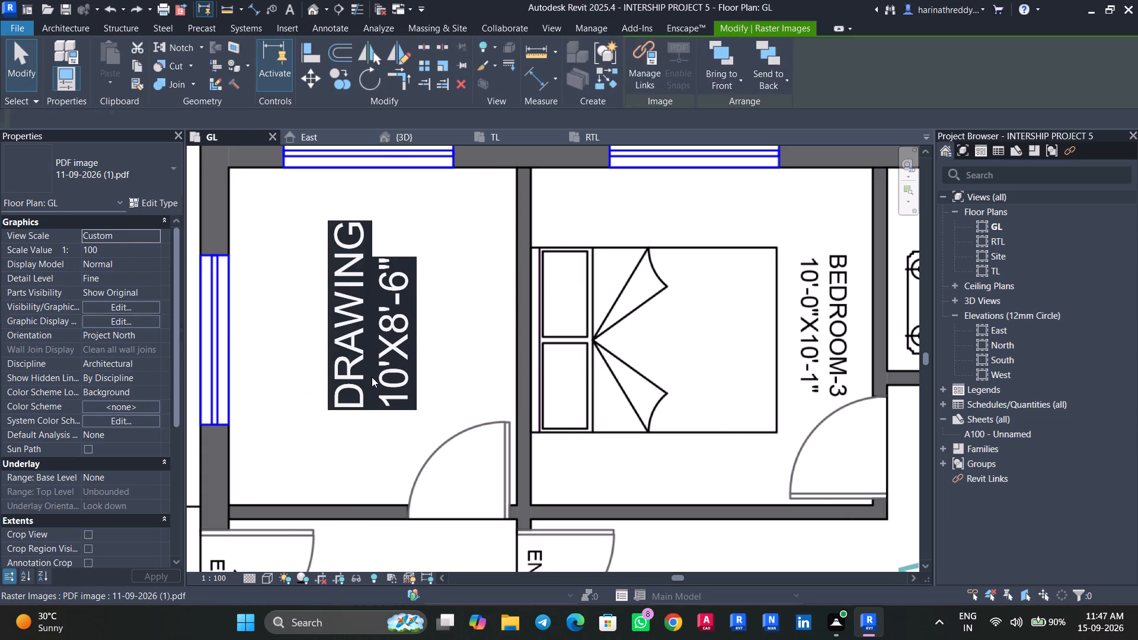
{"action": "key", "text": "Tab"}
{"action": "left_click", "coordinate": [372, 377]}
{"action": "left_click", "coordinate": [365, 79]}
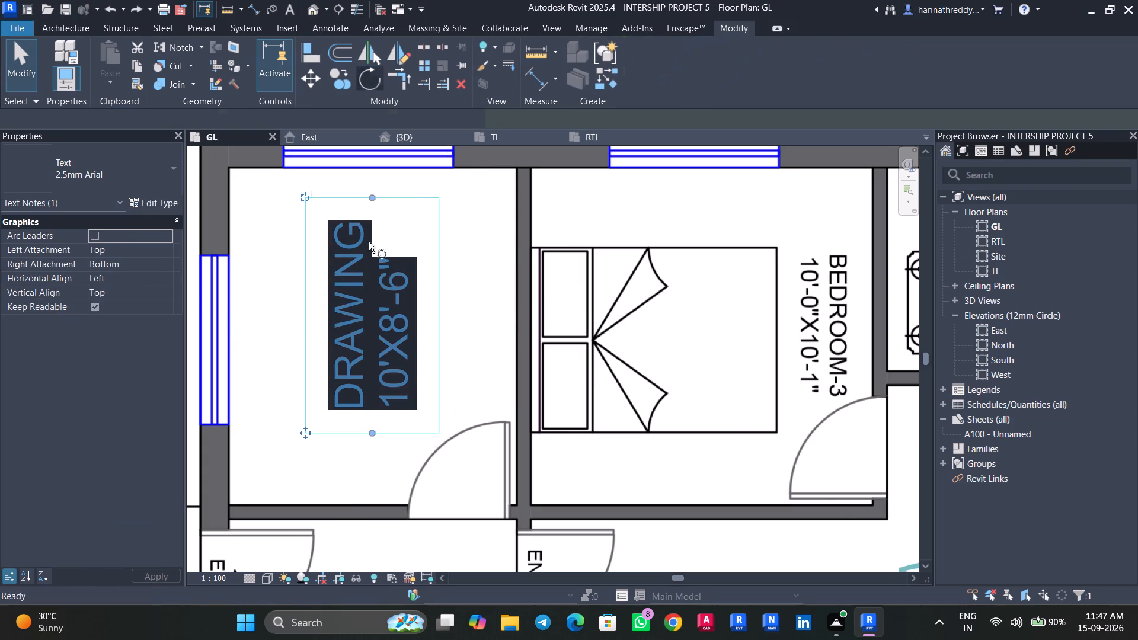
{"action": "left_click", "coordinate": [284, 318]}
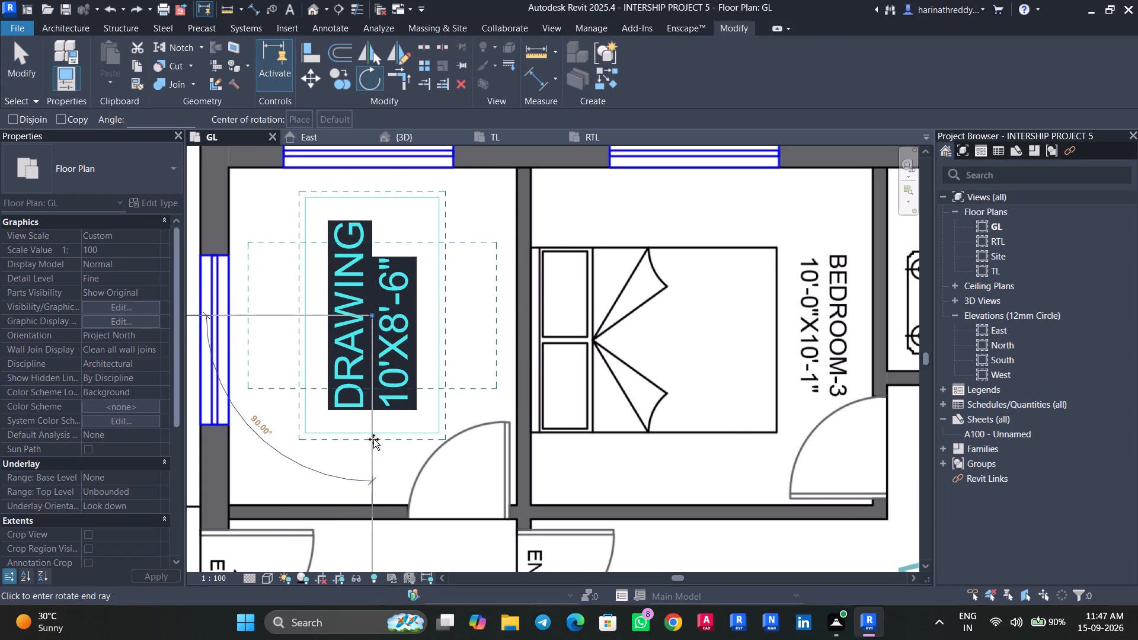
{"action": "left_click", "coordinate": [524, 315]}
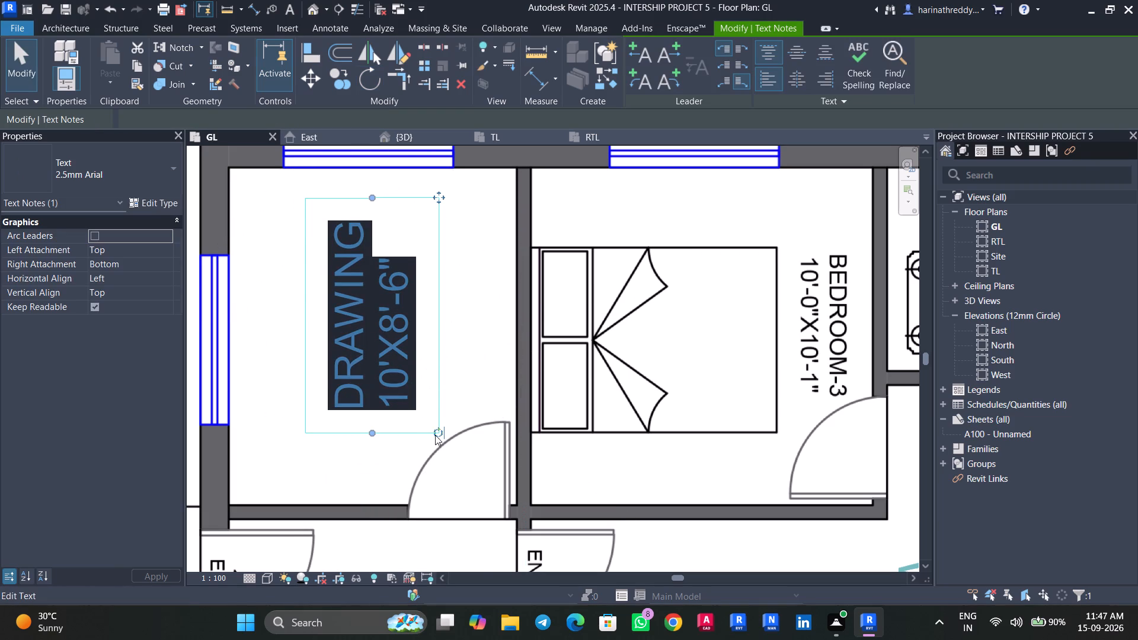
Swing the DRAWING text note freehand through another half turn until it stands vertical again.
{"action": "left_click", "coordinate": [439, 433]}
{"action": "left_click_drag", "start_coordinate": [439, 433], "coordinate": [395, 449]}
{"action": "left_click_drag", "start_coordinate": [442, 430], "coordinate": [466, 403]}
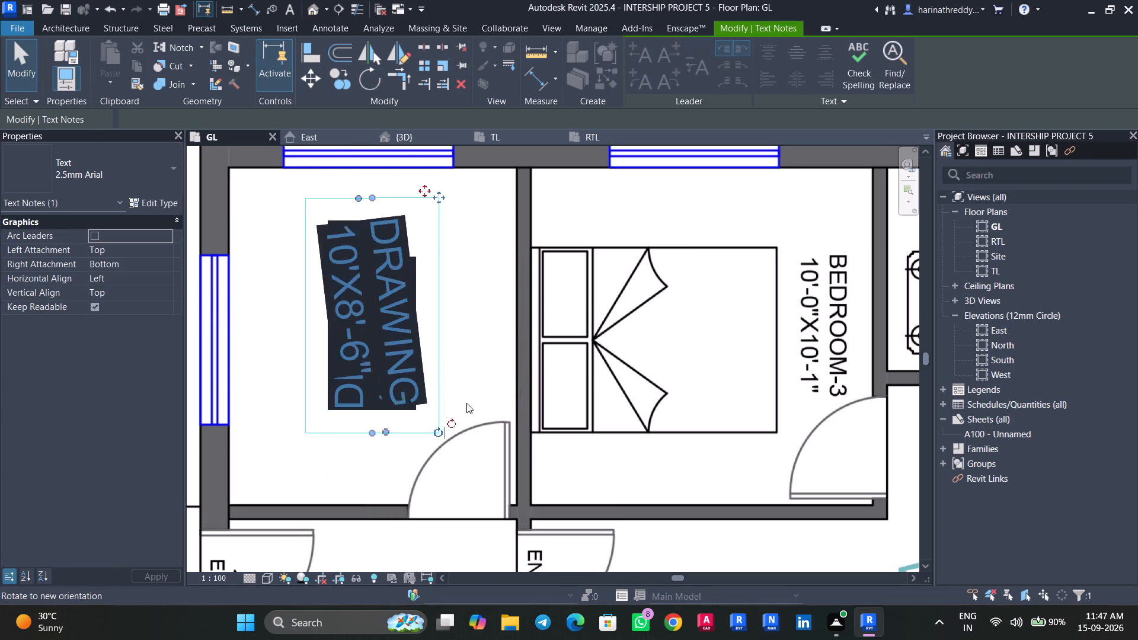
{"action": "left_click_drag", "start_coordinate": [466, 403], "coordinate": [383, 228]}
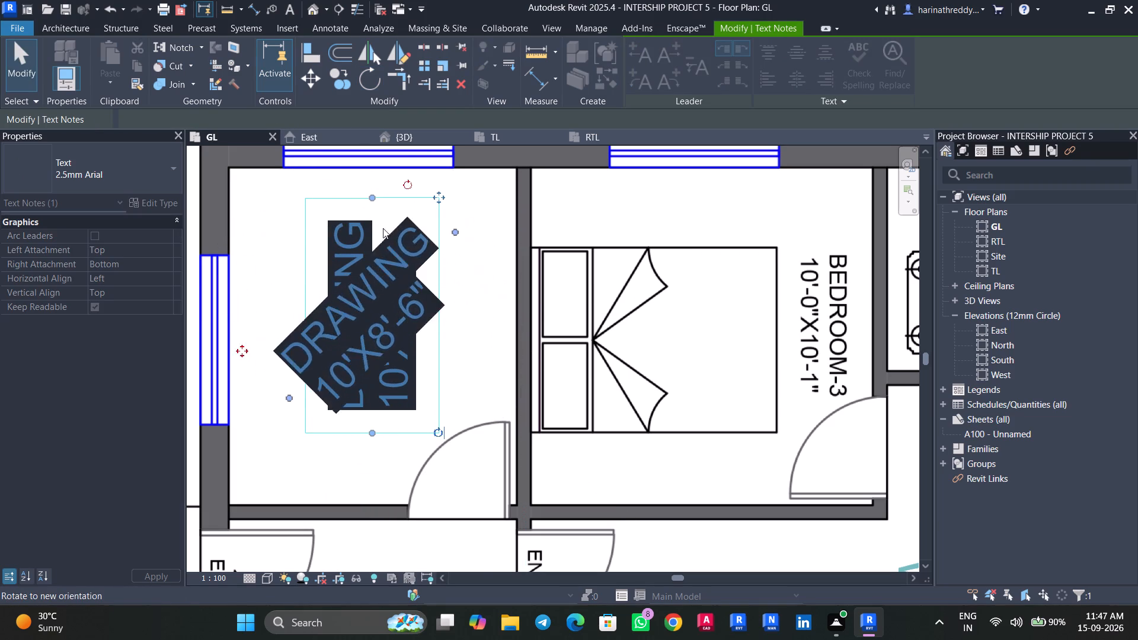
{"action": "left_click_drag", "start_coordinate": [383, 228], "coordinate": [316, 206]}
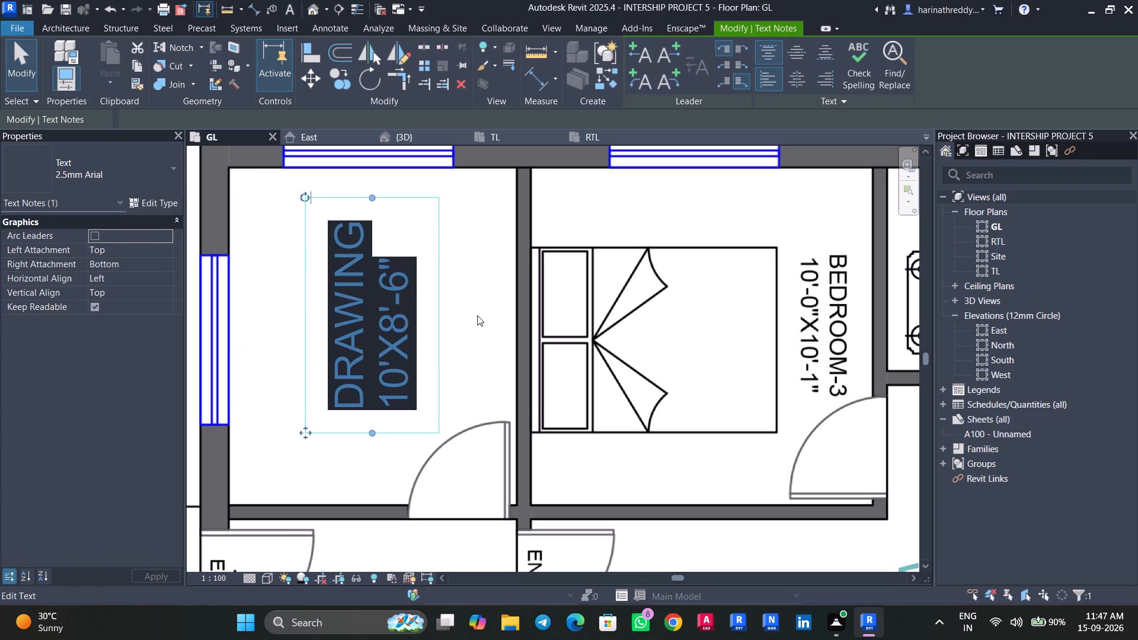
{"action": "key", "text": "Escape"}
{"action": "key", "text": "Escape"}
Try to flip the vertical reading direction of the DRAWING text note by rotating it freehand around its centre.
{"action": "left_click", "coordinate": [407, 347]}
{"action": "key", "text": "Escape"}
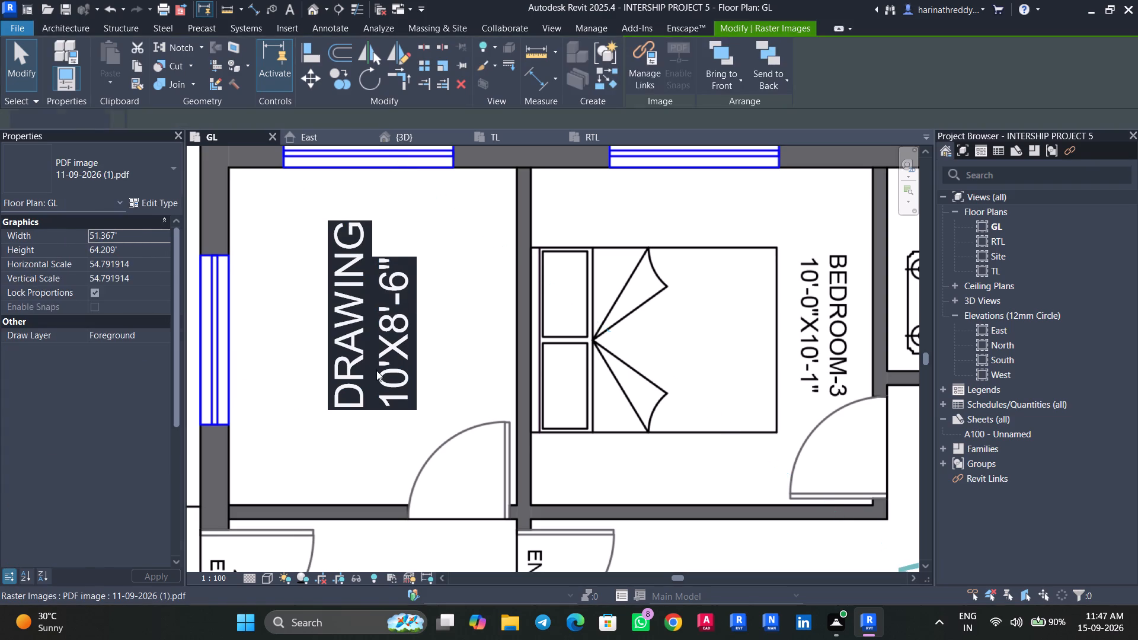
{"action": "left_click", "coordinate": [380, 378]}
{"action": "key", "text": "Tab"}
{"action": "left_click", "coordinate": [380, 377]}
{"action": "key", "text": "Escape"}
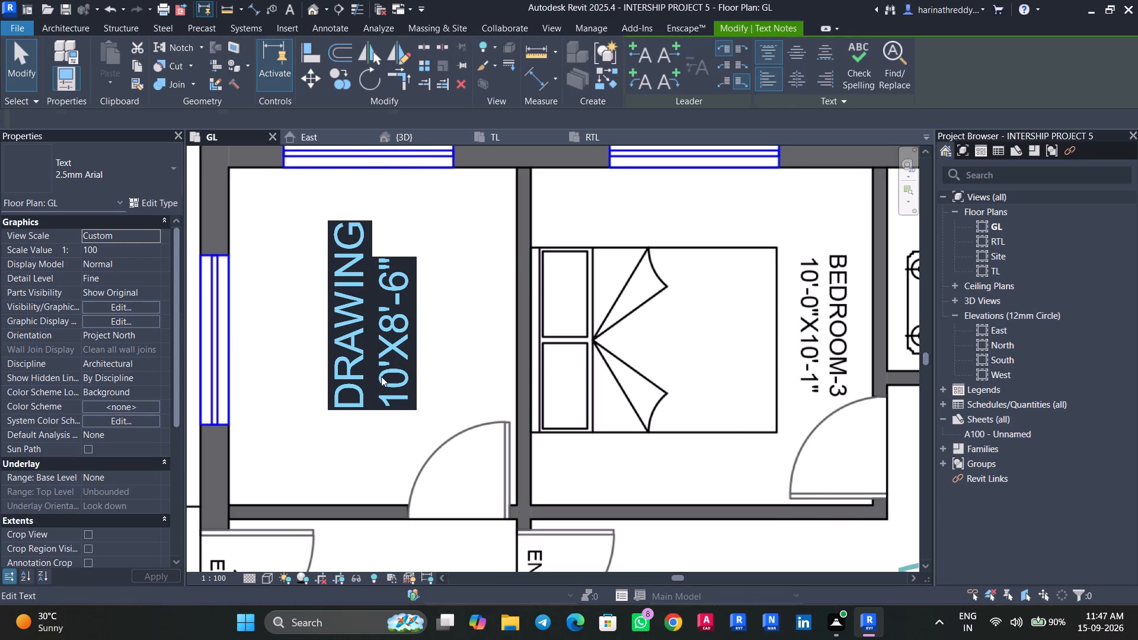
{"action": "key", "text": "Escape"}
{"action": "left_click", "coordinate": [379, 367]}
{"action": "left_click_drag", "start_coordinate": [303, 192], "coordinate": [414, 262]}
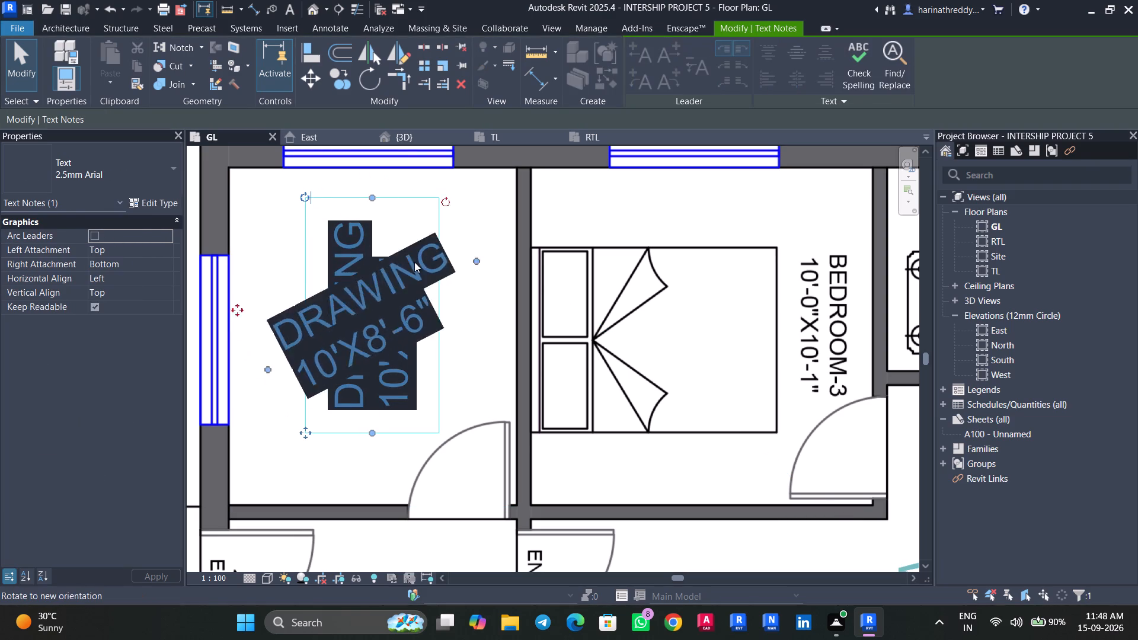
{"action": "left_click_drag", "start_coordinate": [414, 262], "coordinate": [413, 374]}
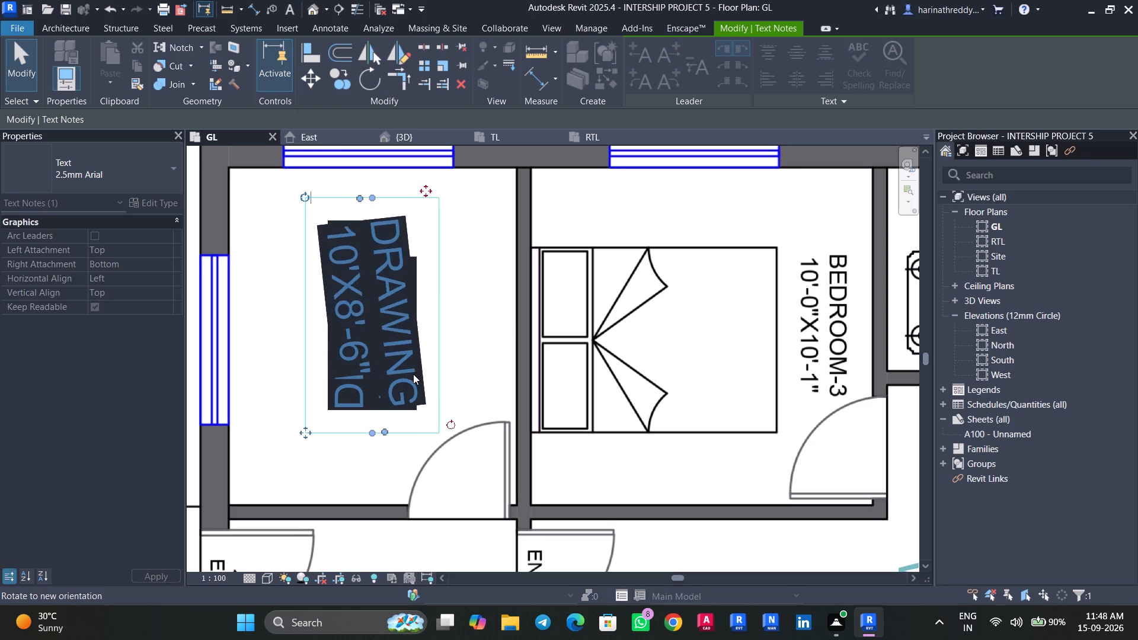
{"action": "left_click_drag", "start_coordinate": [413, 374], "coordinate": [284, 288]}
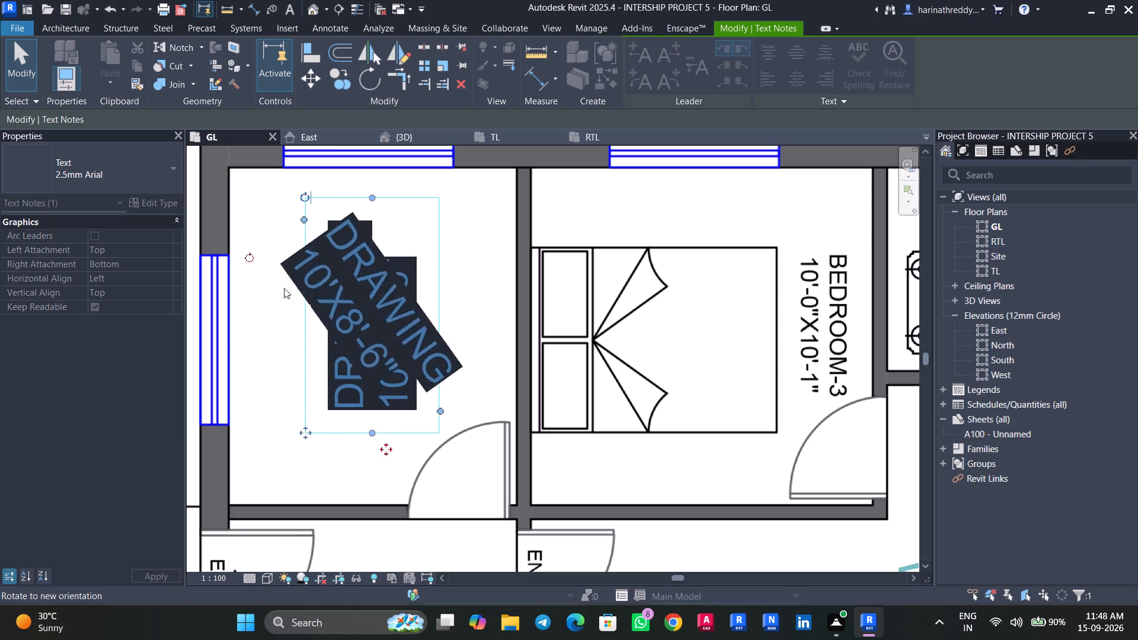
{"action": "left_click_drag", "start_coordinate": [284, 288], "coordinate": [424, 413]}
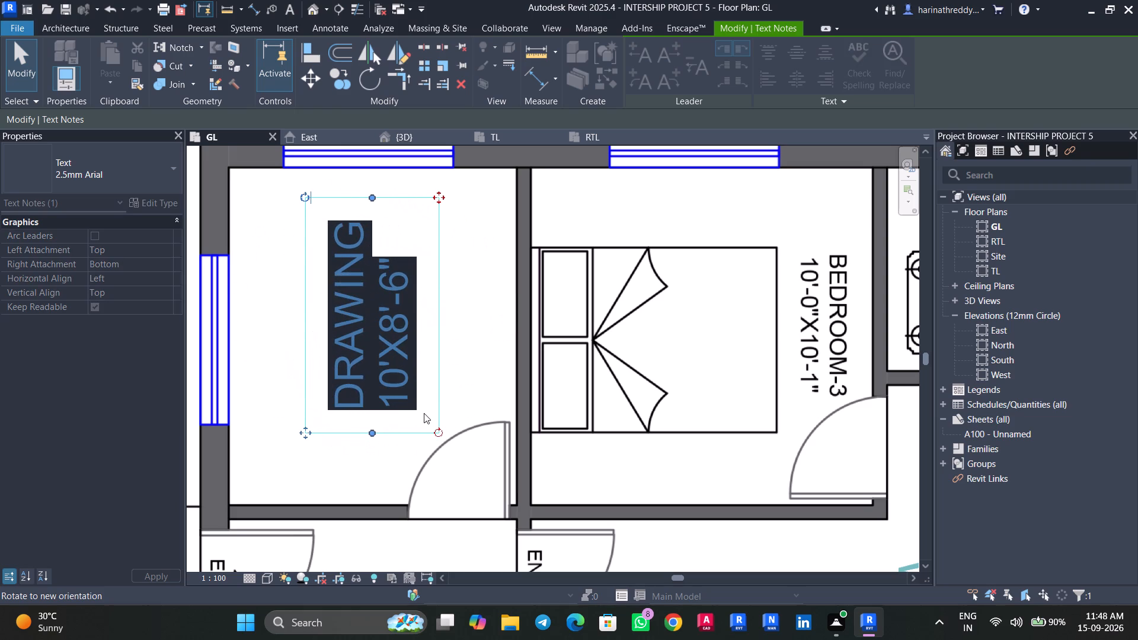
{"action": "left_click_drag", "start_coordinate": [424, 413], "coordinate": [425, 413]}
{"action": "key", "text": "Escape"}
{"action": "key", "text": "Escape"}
Place a 2.5mm Arial text note beside the Bedroom-3 bed reading BEDROOM-3 with 10'X10'-1" on a second line.
{"action": "scroll", "coordinate": [469, 394], "scroll_direction": "down", "scroll_amount": 3}
{"action": "middle_click_drag", "start_coordinate": [463, 393], "coordinate": [386, 361]}
{"action": "scroll", "coordinate": [386, 361], "scroll_direction": "down", "scroll_amount": 3}
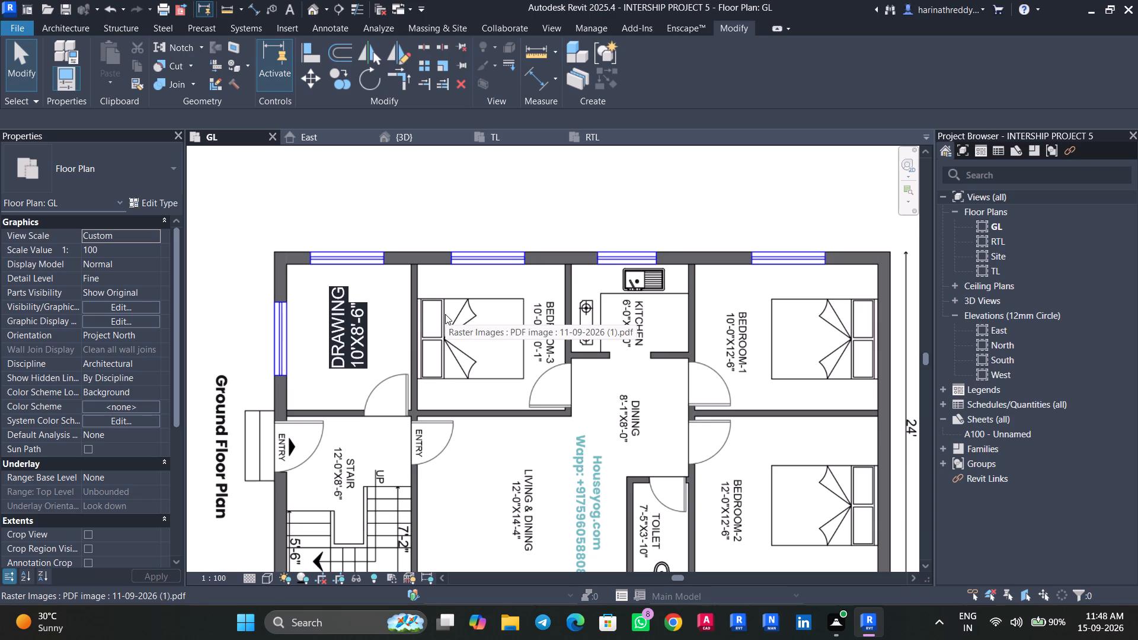
{"action": "scroll", "coordinate": [542, 418], "scroll_direction": "up", "scroll_amount": 3}
{"action": "middle_click_drag", "start_coordinate": [538, 430], "coordinate": [498, 441]}
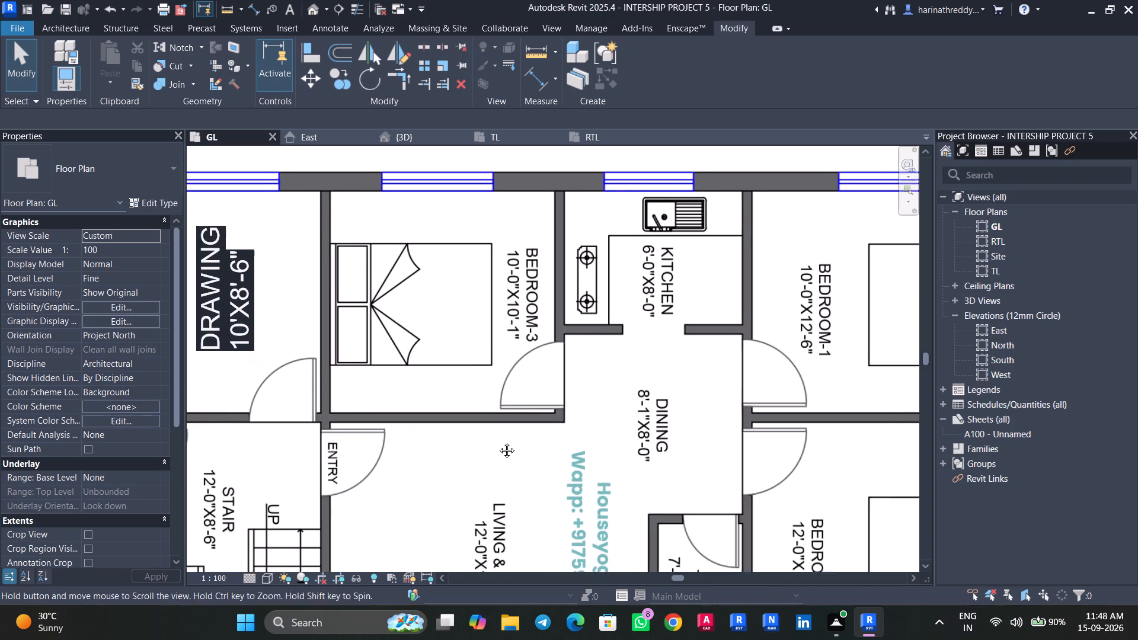
{"action": "middle_click_drag", "start_coordinate": [498, 441], "coordinate": [497, 442]}
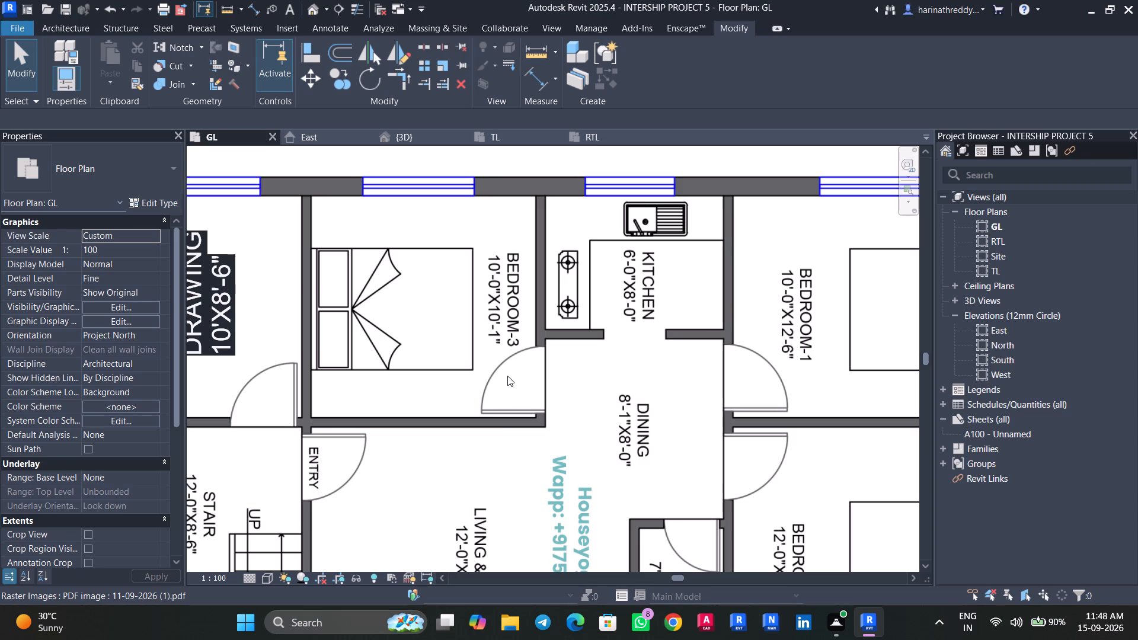
{"action": "type", "text": "TX"}
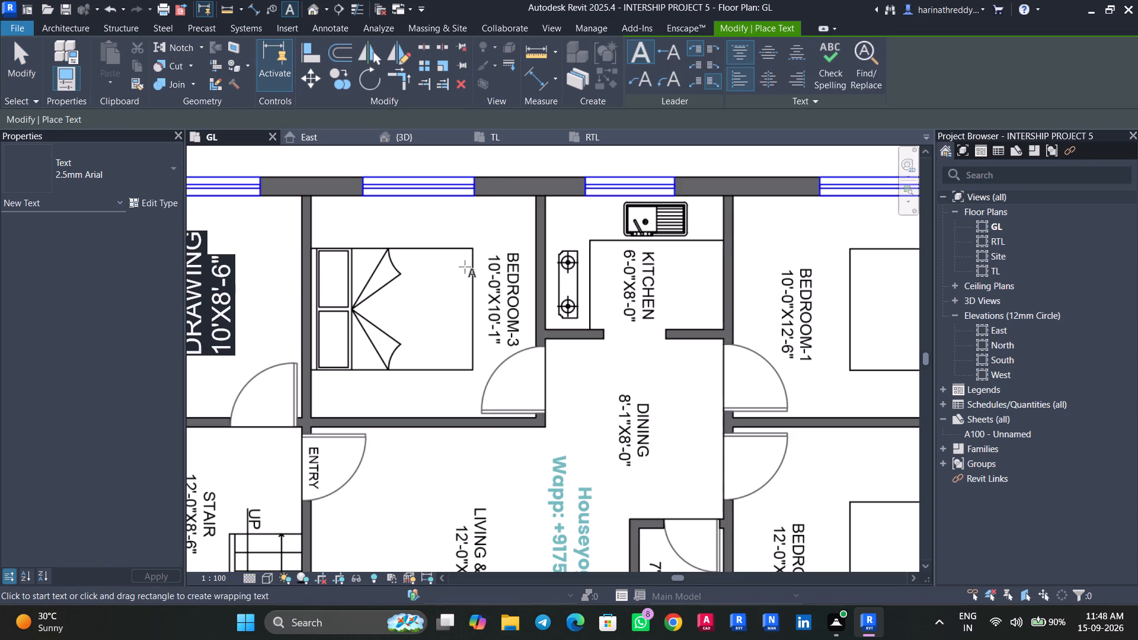
{"action": "left_click", "coordinate": [461, 265]}
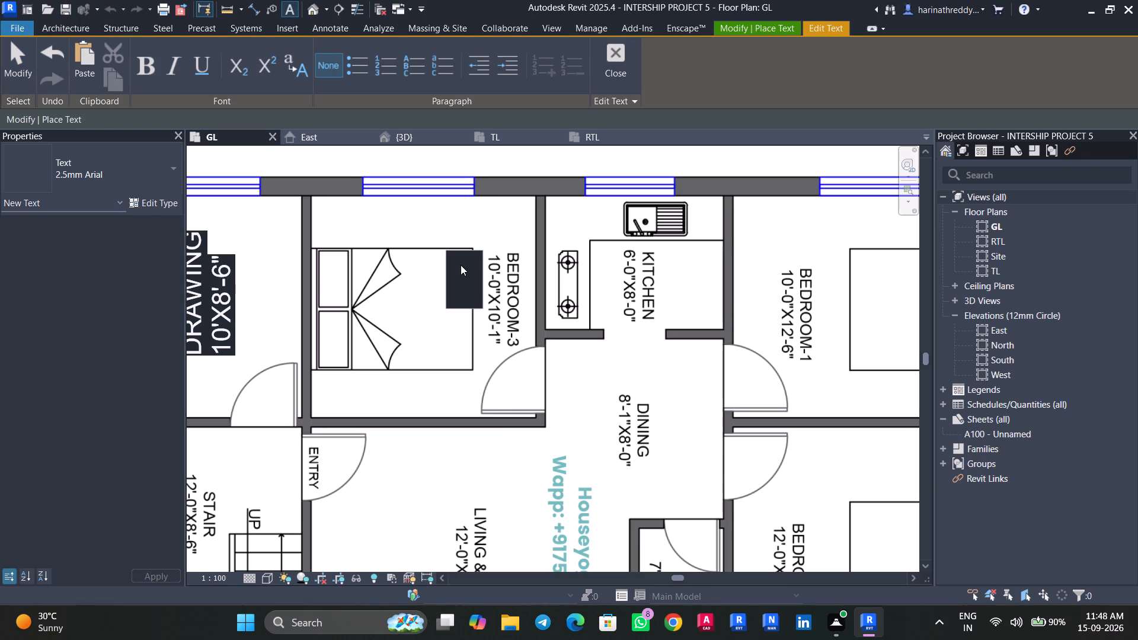
{"action": "type", "text": "BEDROOM"}
{"action": "type", "text": "-3"}
{"action": "key", "text": "Return"}
{"action": "type", "text": "10"}
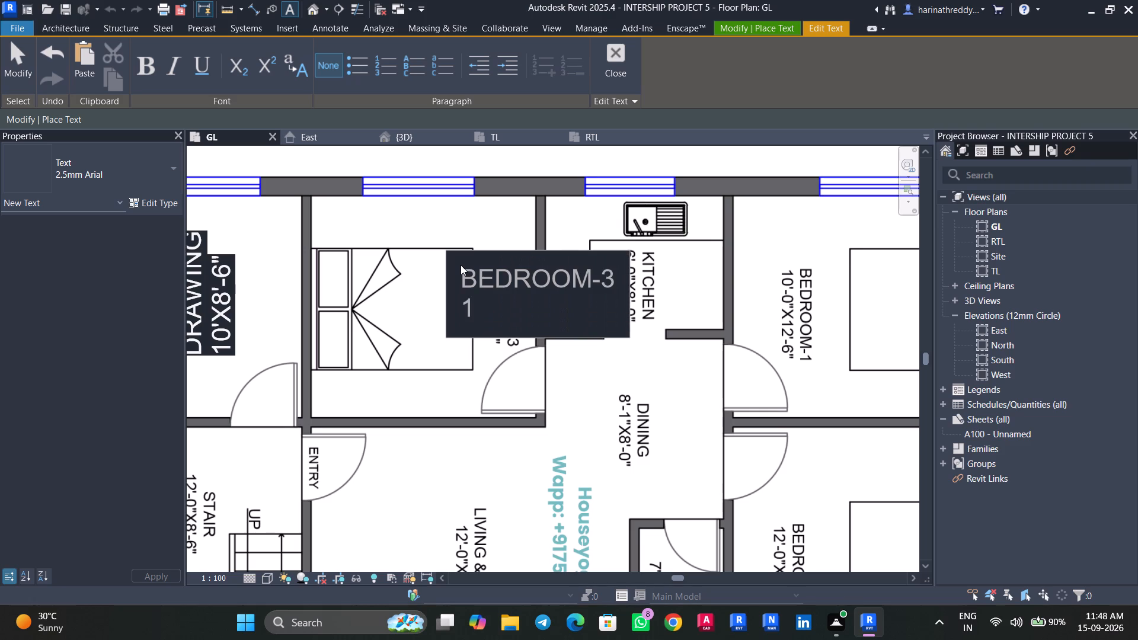
{"action": "type", "text": "'Z"}
{"action": "type", "text": "10"}
{"action": "type", "text": "'-1\""}
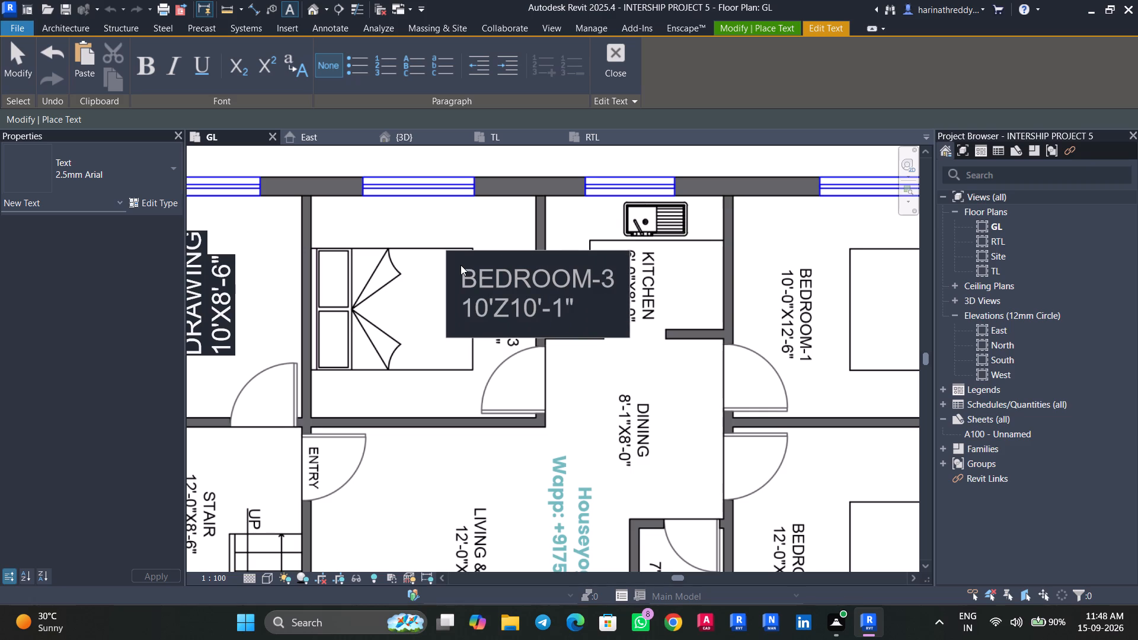
{"action": "left_click", "coordinate": [510, 311]}
{"action": "key", "text": "BackSpace"}
{"action": "key", "text": "x"}
{"action": "left_click", "coordinate": [604, 367]}
{"action": "key", "text": "Escape"}
{"action": "key", "text": "Escape"}
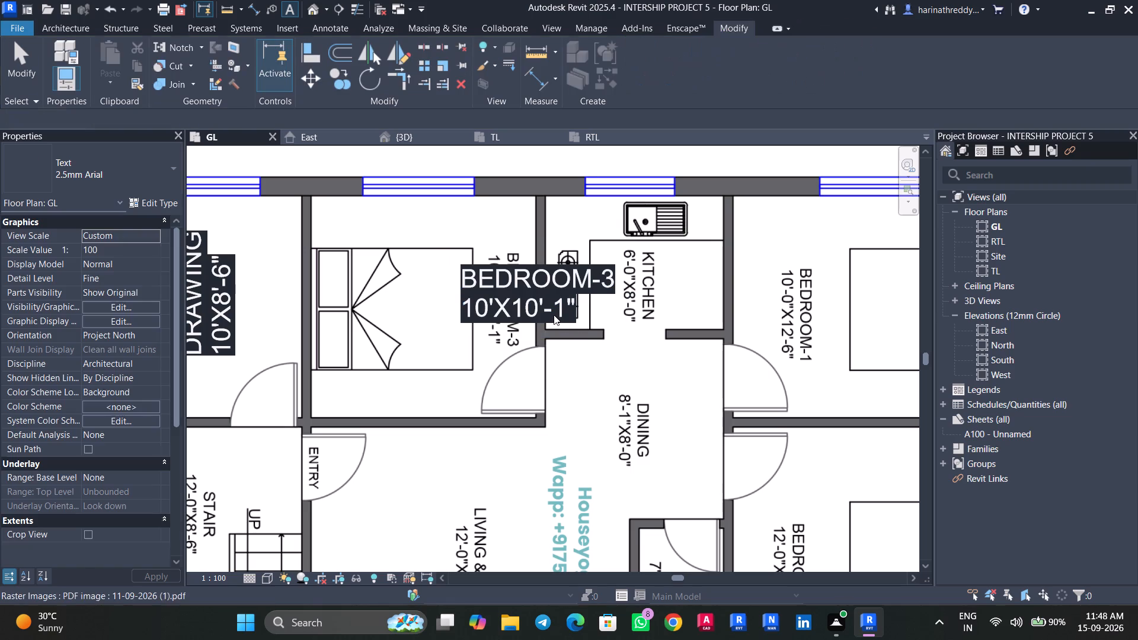
{"action": "key", "text": "Escape"}
Rotate the BEDROOM-3 text note freehand a quarter turn so it stands vertical, reading upward.
{"action": "key", "text": "Tab"}
{"action": "left_click", "coordinate": [561, 310]}
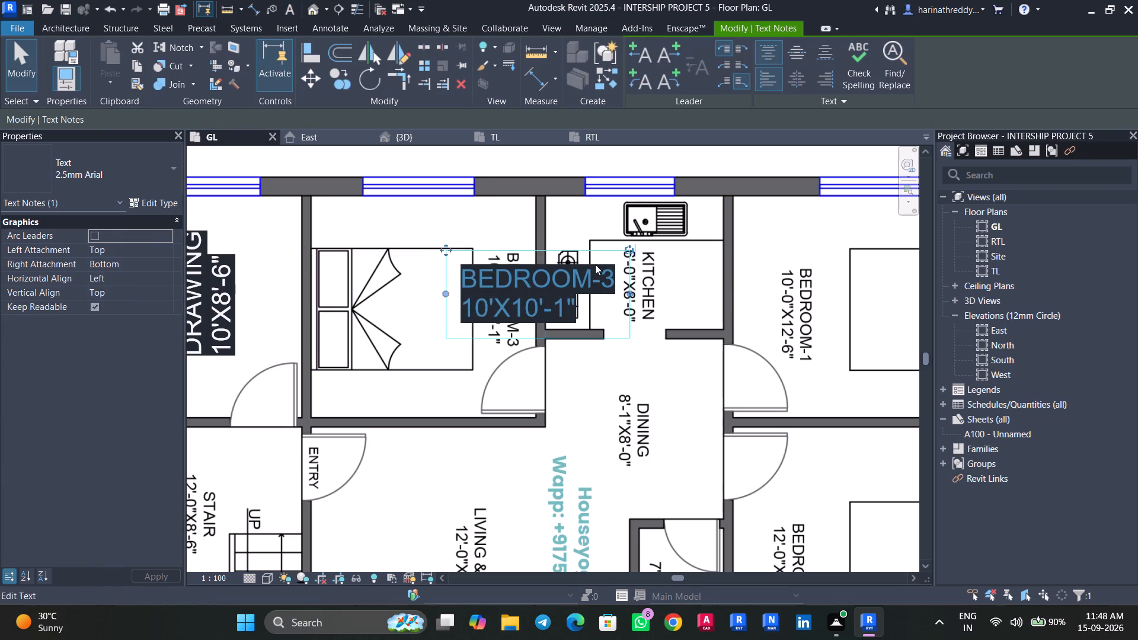
{"action": "left_click_drag", "start_coordinate": [629, 247], "coordinate": [564, 351]}
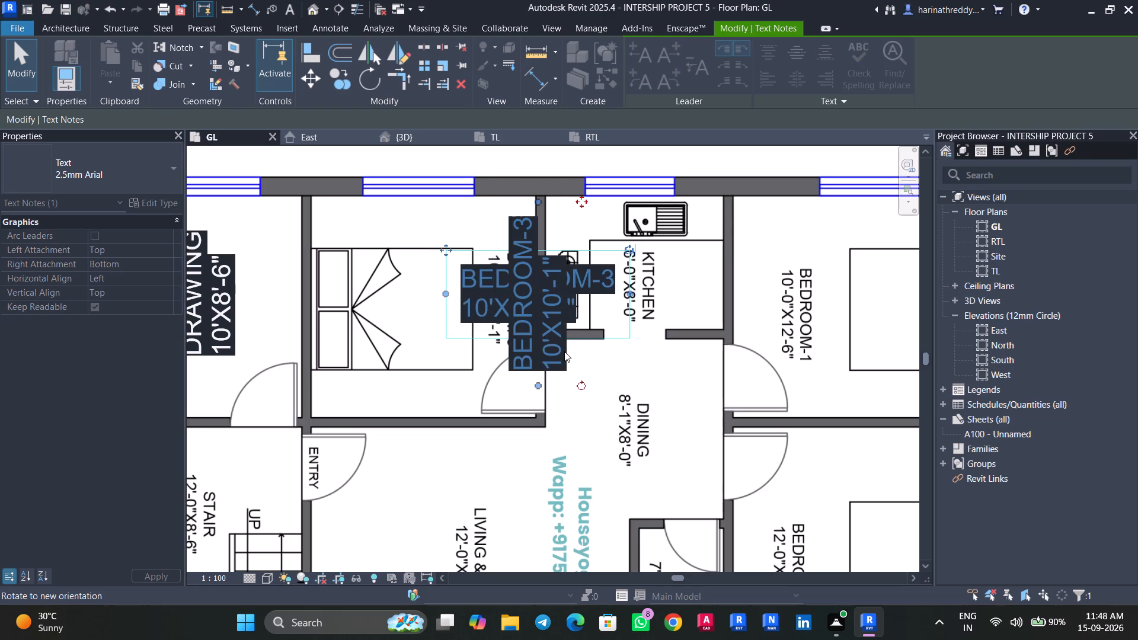
{"action": "left_click_drag", "start_coordinate": [564, 351], "coordinate": [500, 229]}
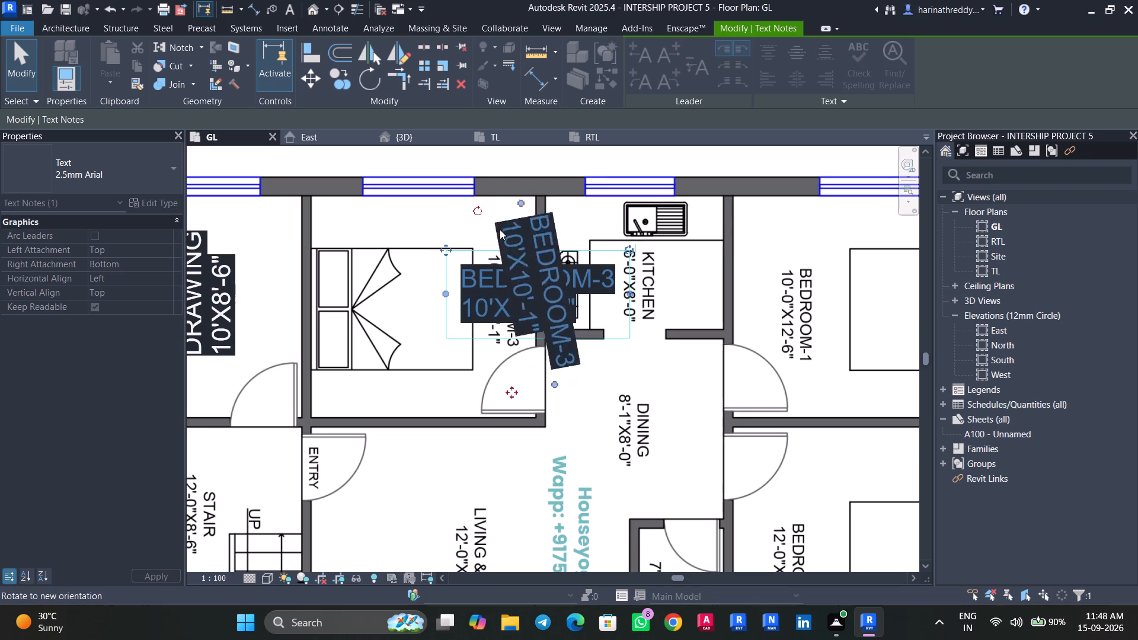
{"action": "left_click_drag", "start_coordinate": [500, 229], "coordinate": [476, 248]}
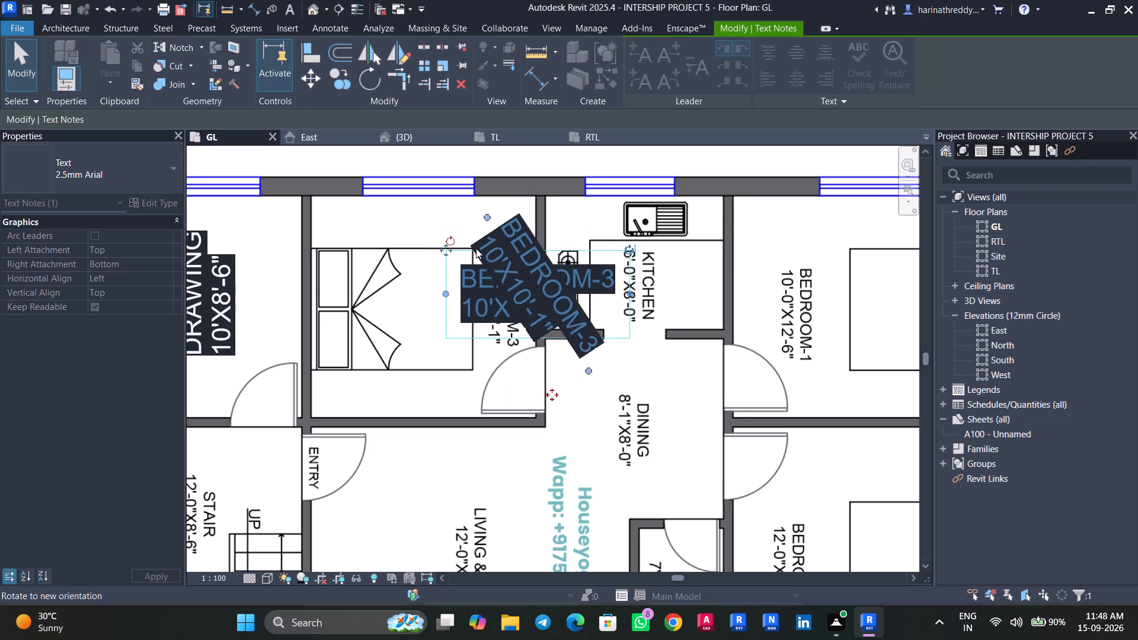
{"action": "left_click_drag", "start_coordinate": [476, 248], "coordinate": [501, 222]}
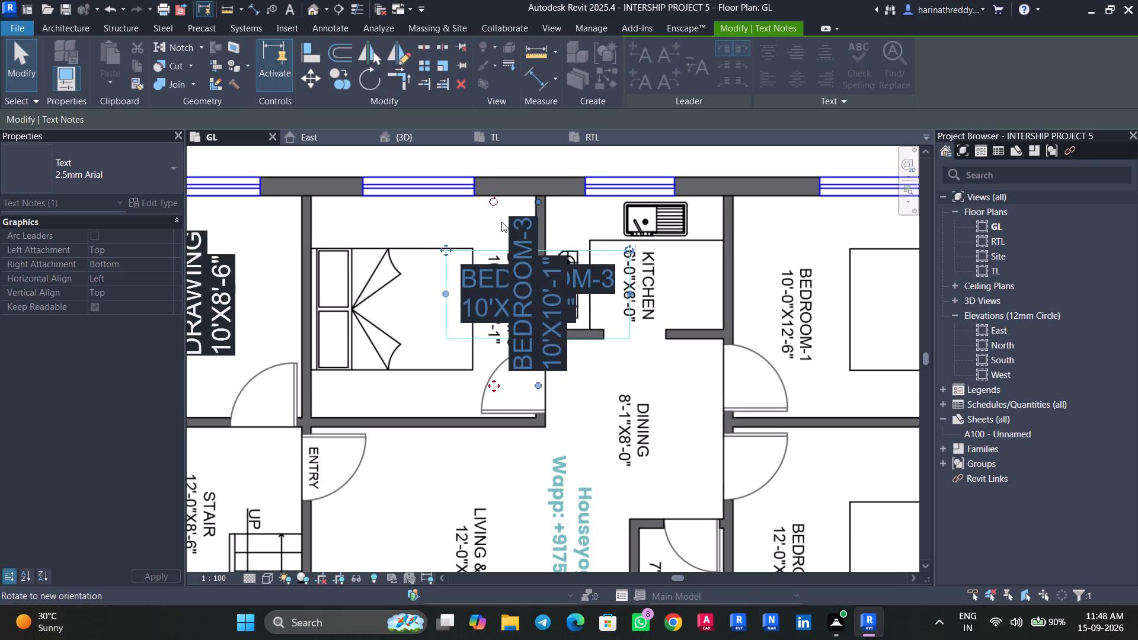
{"action": "left_click_drag", "start_coordinate": [501, 222], "coordinate": [552, 241]}
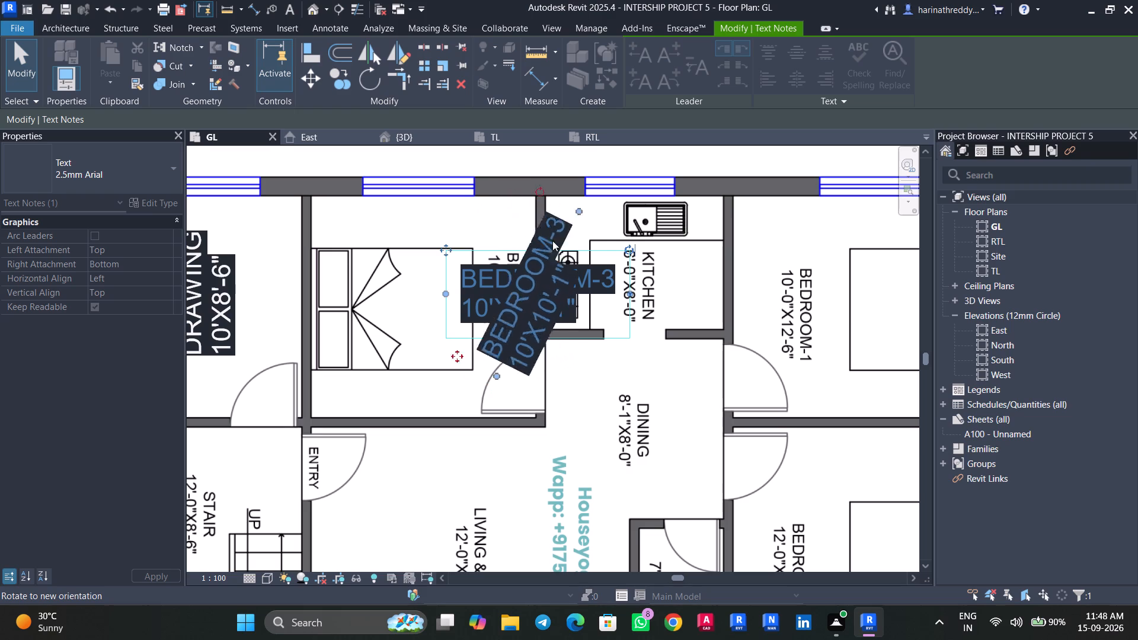
{"action": "left_click_drag", "start_coordinate": [552, 241], "coordinate": [557, 325]}
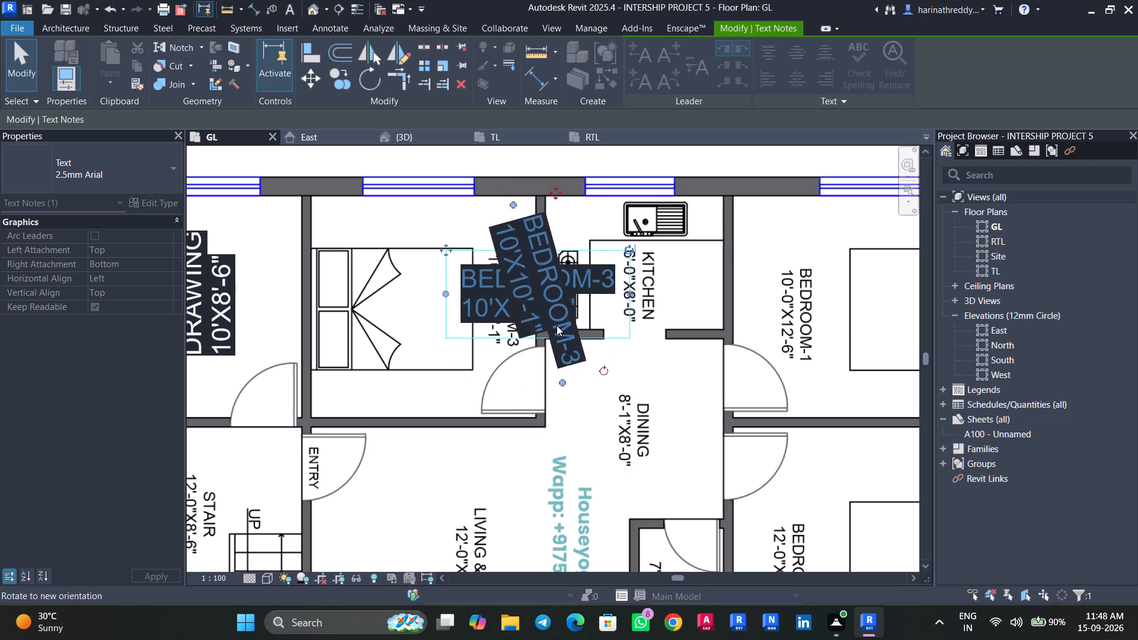
{"action": "left_click_drag", "start_coordinate": [557, 325], "coordinate": [557, 328]}
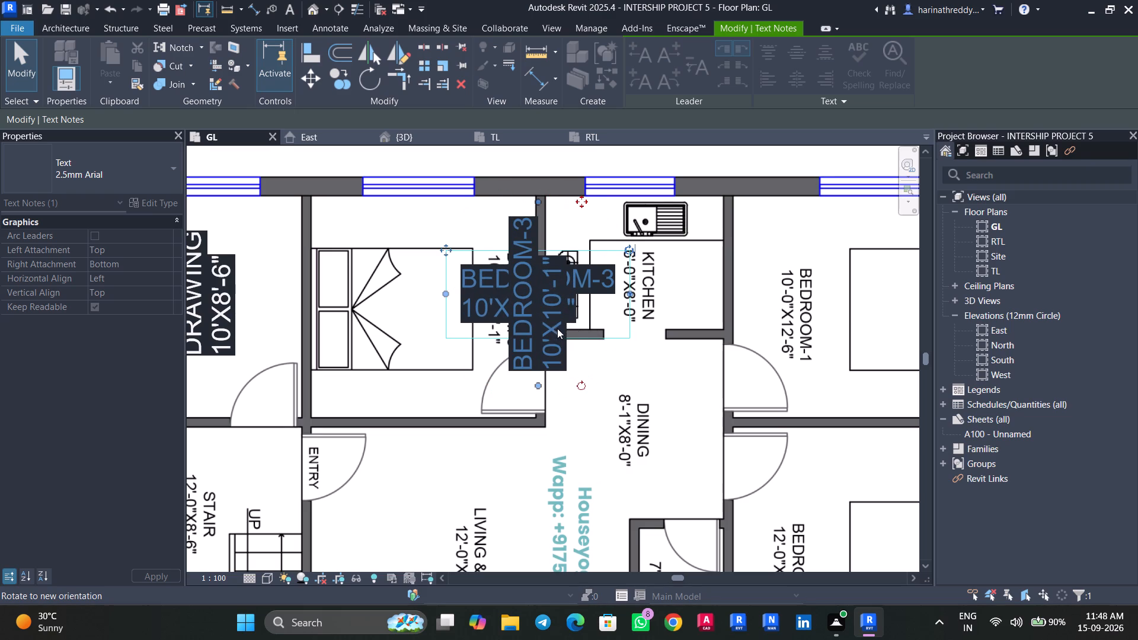
{"action": "left_click_drag", "start_coordinate": [557, 328], "coordinate": [552, 329]}
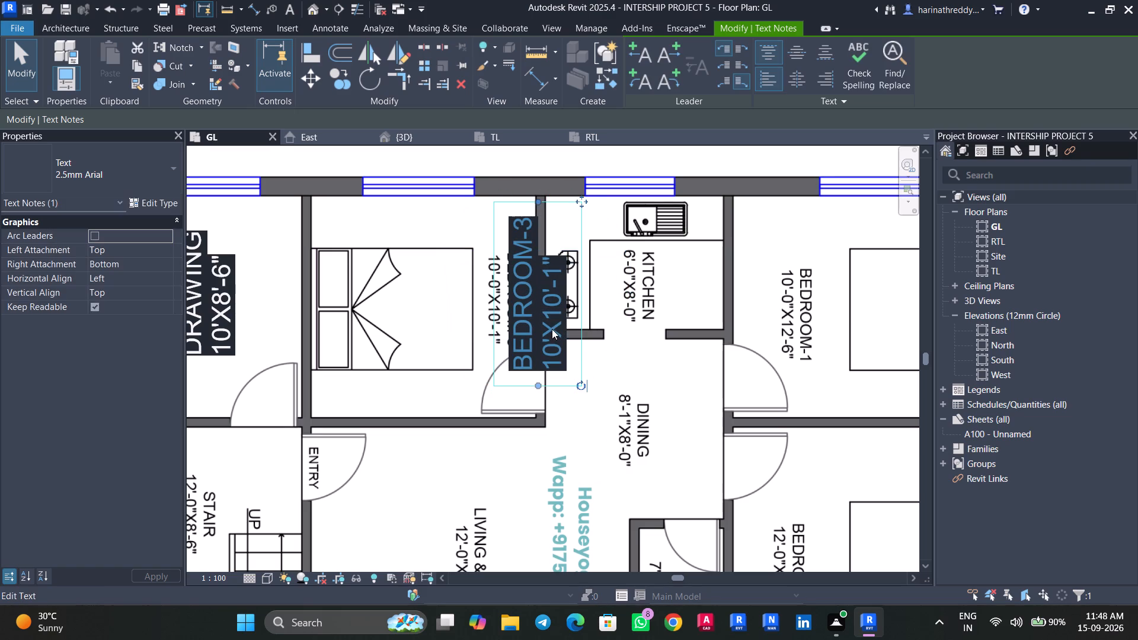
{"action": "key", "text": "space"}
{"action": "left_click", "coordinate": [579, 381]}
{"action": "left_click", "coordinate": [581, 385]}
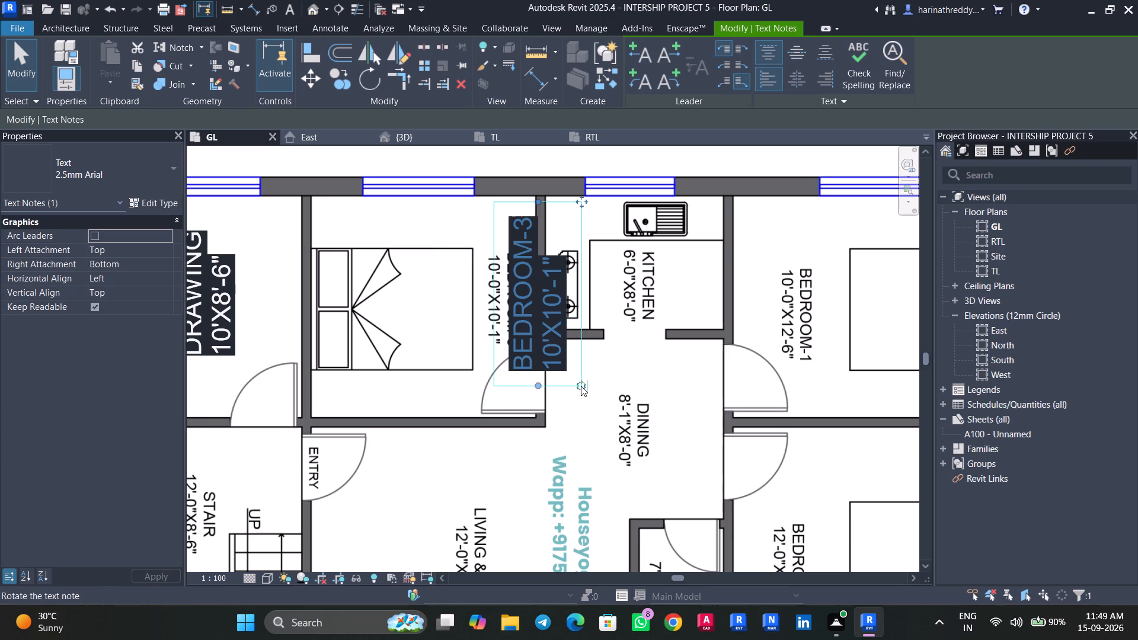
Centre-align the BEDROOM-3 text note horizontally and set its right attachment to Middle.
{"action": "left_click", "coordinate": [796, 87]}
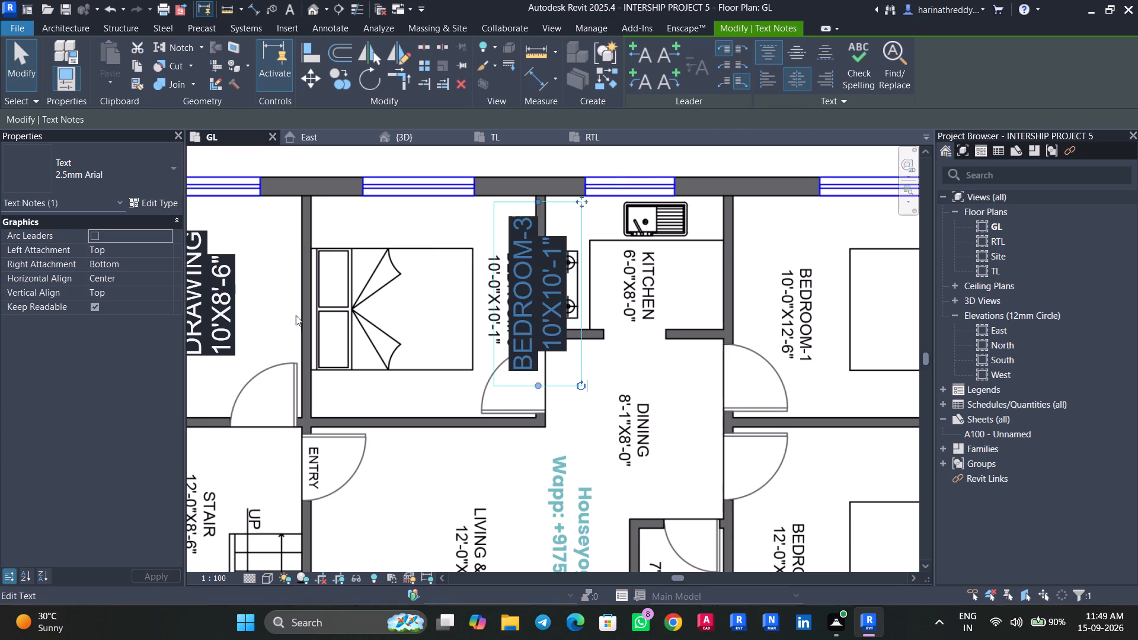
{"action": "left_click", "coordinate": [168, 261]}
{"action": "left_click", "coordinate": [124, 289]}
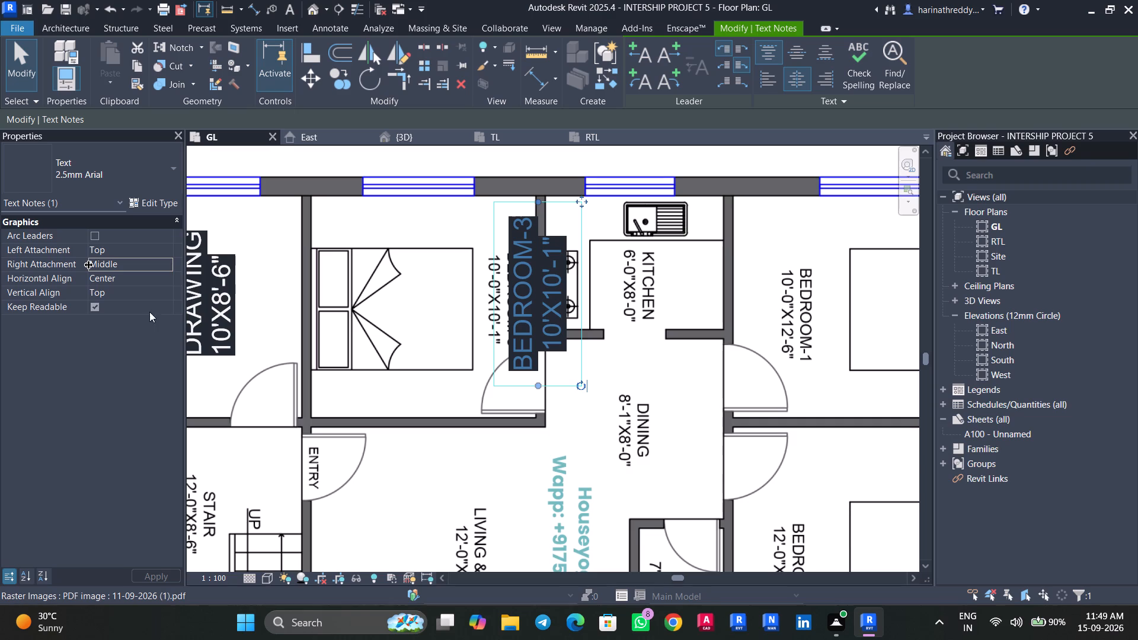
{"action": "key", "text": "Escape"}
{"action": "key", "text": "Escape"}
{"action": "key", "text": "Escape"}
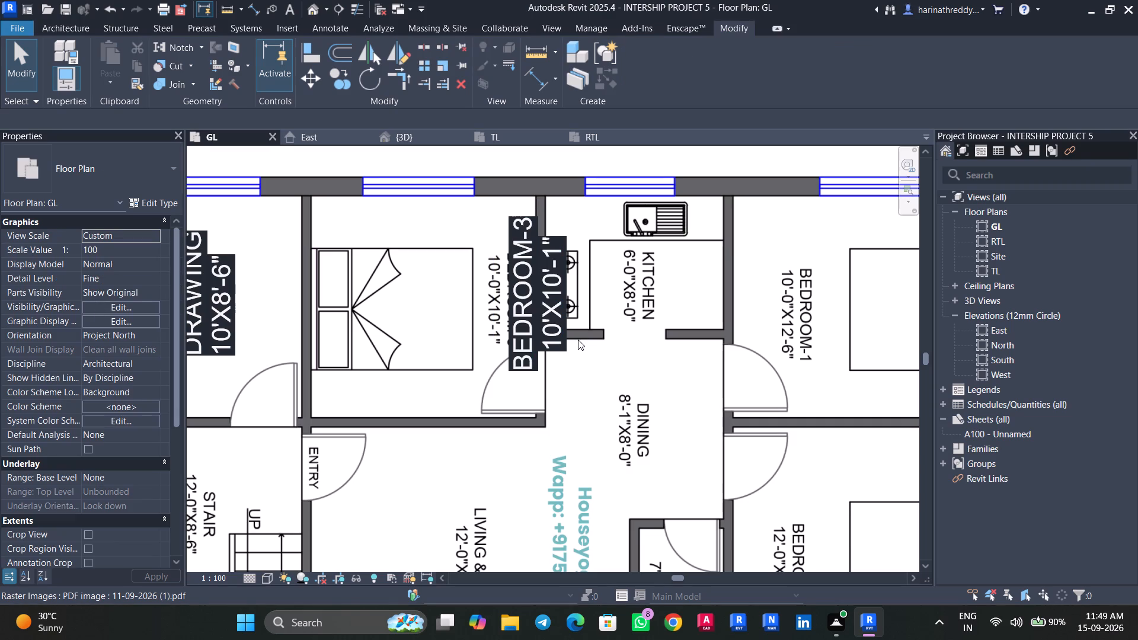
Move the BEDROOM-3 text note off the kitchen wall into Bedroom-3, over the plan's own room label.
{"action": "key", "text": "Tab"}
{"action": "key", "text": "Tab"}
{"action": "key", "text": "Tab"}
{"action": "key", "text": "Tab"}
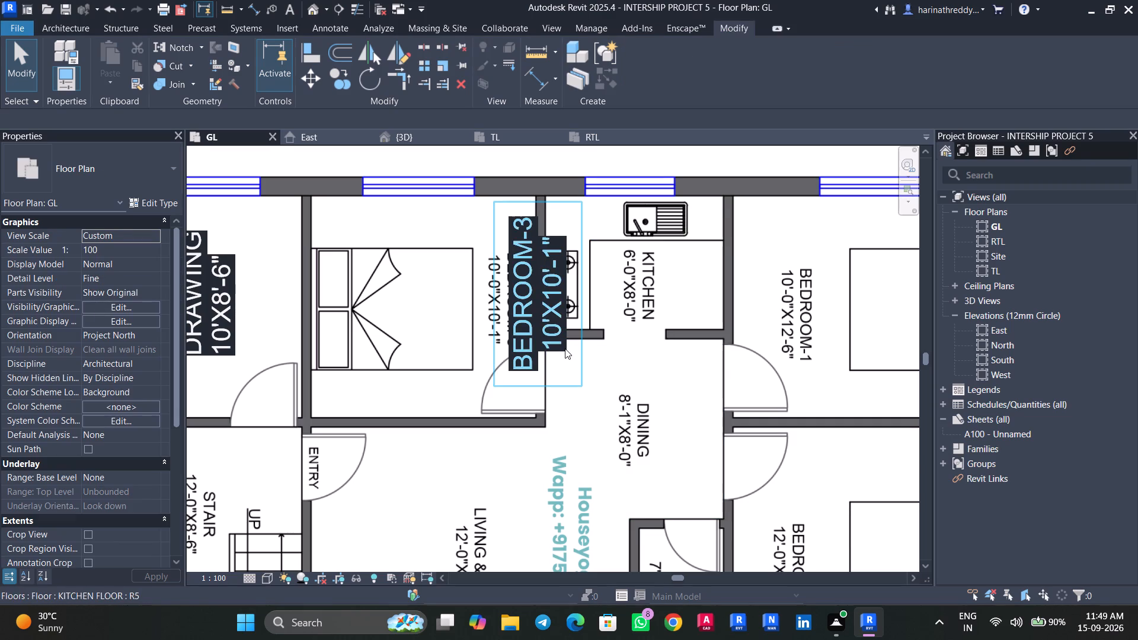
{"action": "left_click", "coordinate": [565, 348]}
{"action": "left_click_drag", "start_coordinate": [577, 200], "coordinate": [551, 209]}
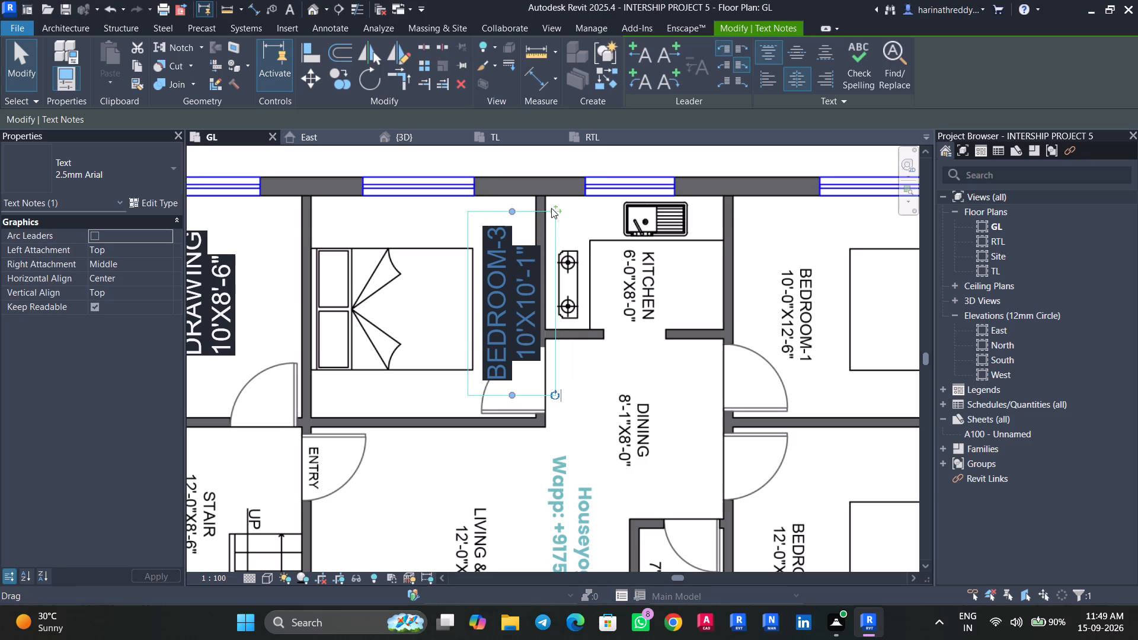
{"action": "left_click_drag", "start_coordinate": [554, 207], "coordinate": [544, 209]}
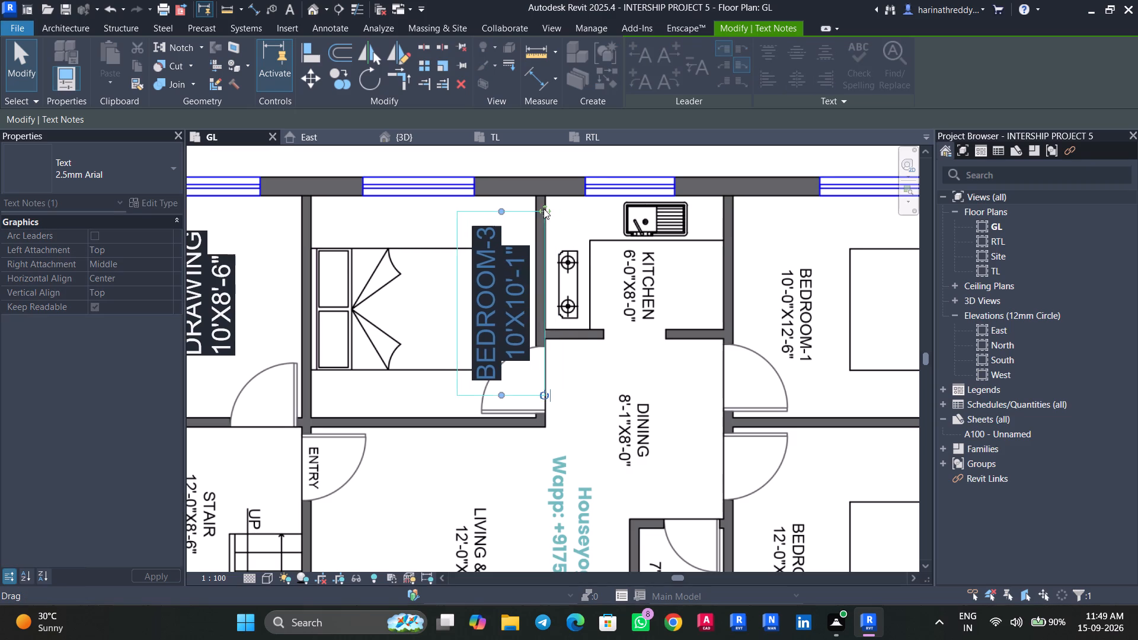
{"action": "key", "text": "Escape"}
{"action": "key", "text": "Escape"}
Nudge the BEDROOM-3 text note slightly toward the room's window wall, clear of the door swing.
{"action": "scroll", "coordinate": [663, 417], "scroll_direction": "down", "scroll_amount": 4}
{"action": "middle_click_drag", "start_coordinate": [660, 425], "coordinate": [637, 412]}
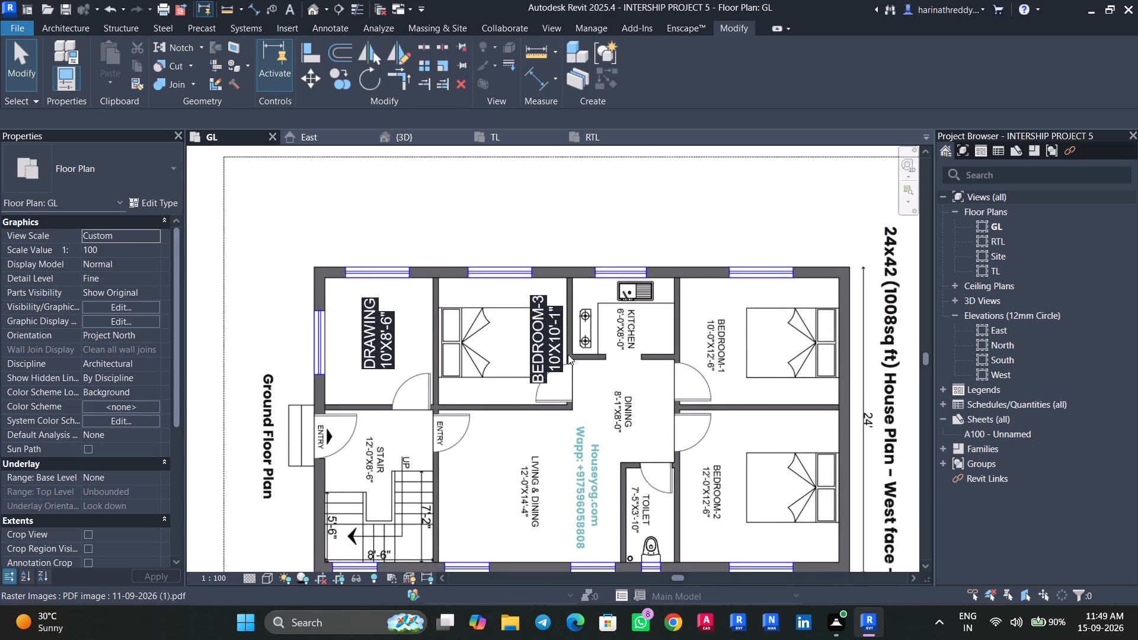
{"action": "key", "text": "Tab"}
{"action": "key", "text": "Tab"}
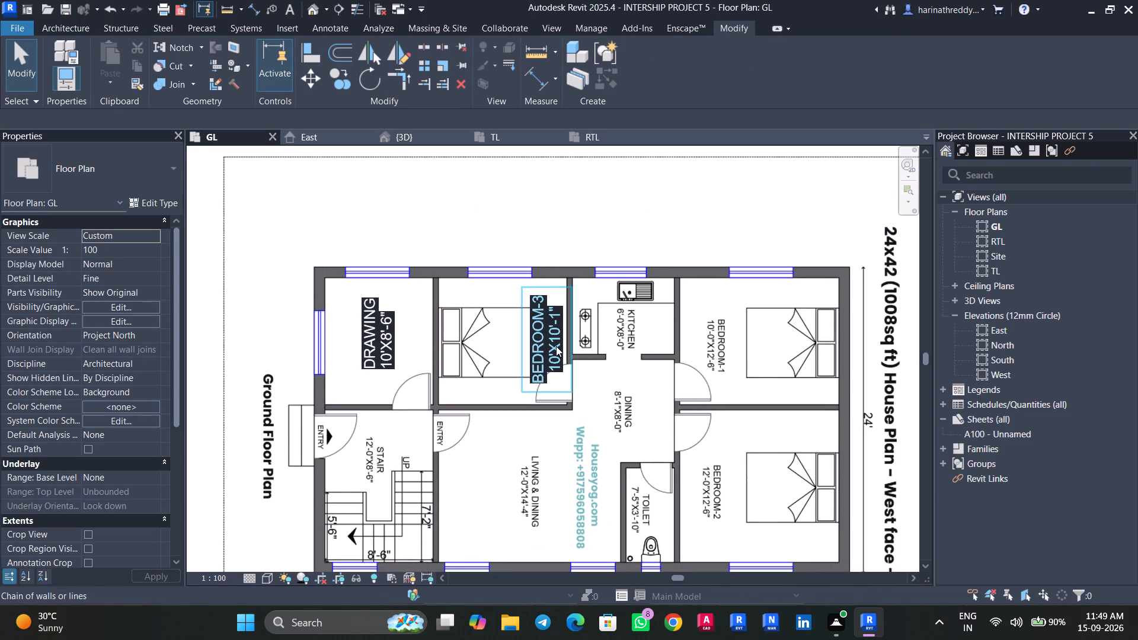
{"action": "left_click", "coordinate": [556, 346]}
{"action": "key", "text": "Up"}
{"action": "key", "text": "Up"}
{"action": "key", "text": "Up"}
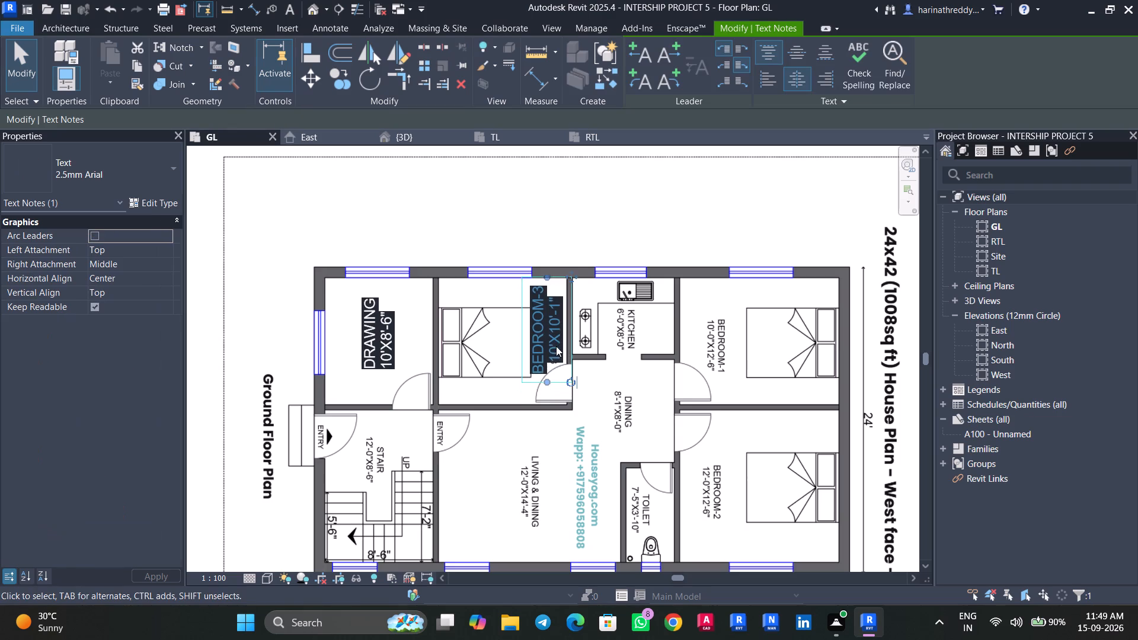
{"action": "key", "text": "Up"}
{"action": "key", "text": "Up"}
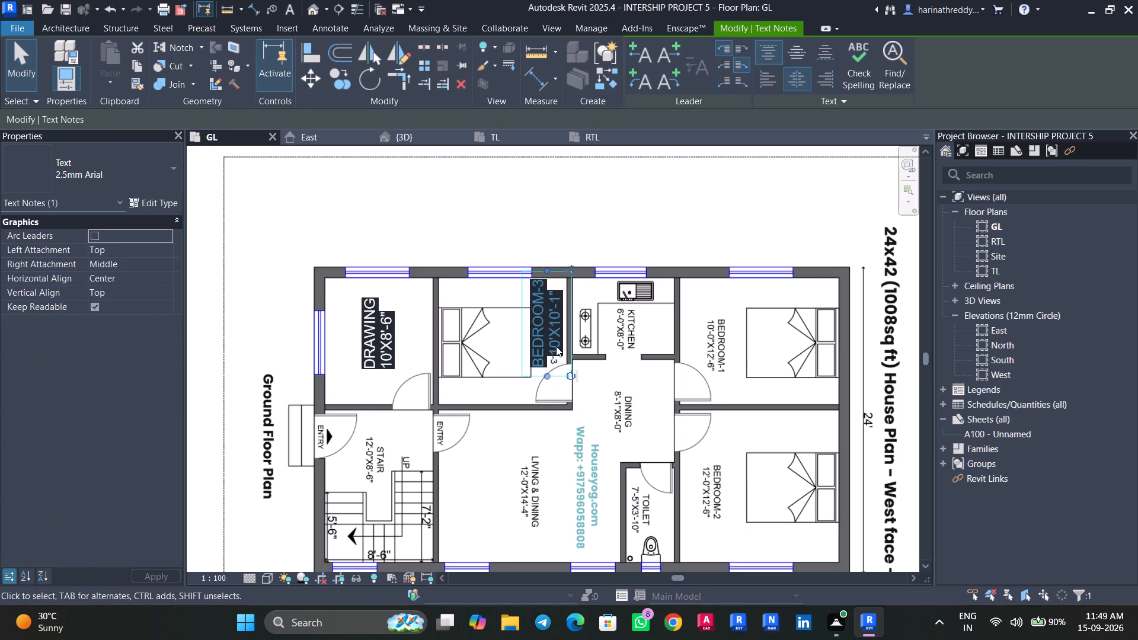
{"action": "key", "text": "Escape"}
{"action": "key", "text": "Escape"}
Place a 2.5mm Arial text note in the kitchen beside the plan's own label, reading KITCHEN with 6'X8' on a second line.
{"action": "scroll", "coordinate": [707, 396], "scroll_direction": "up", "scroll_amount": 6}
{"action": "middle_click_drag", "start_coordinate": [593, 370], "coordinate": [474, 404]}
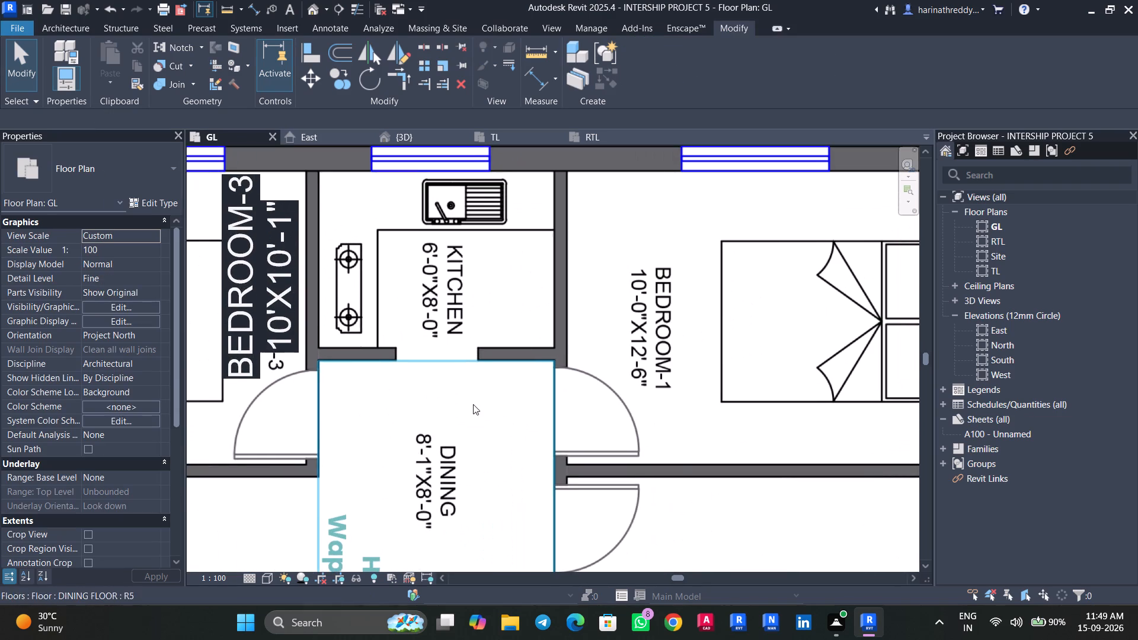
{"action": "type", "text": "TX"}
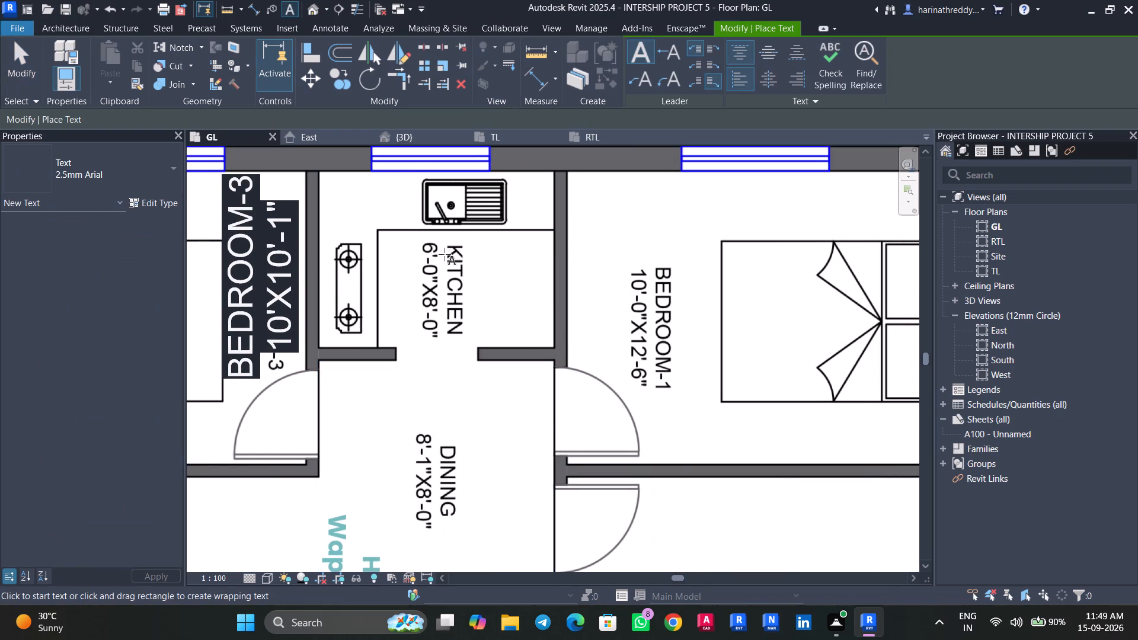
{"action": "left_click", "coordinate": [522, 271]}
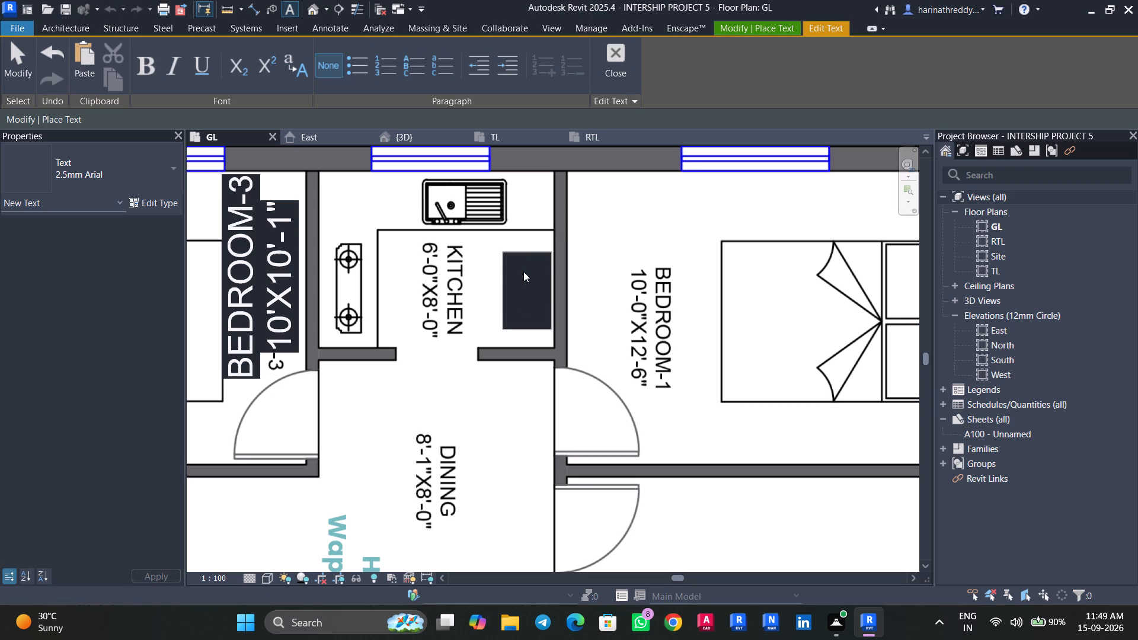
{"action": "type", "text": "KITCHEN"}
{"action": "key", "text": "Return"}
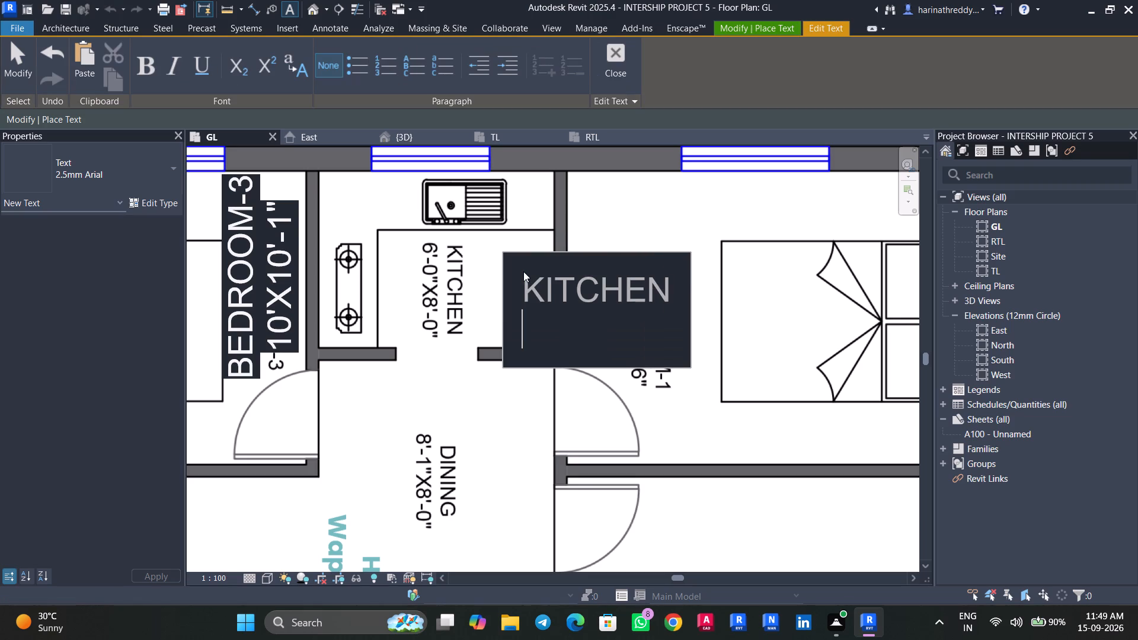
{"action": "type", "text": "6'X"}
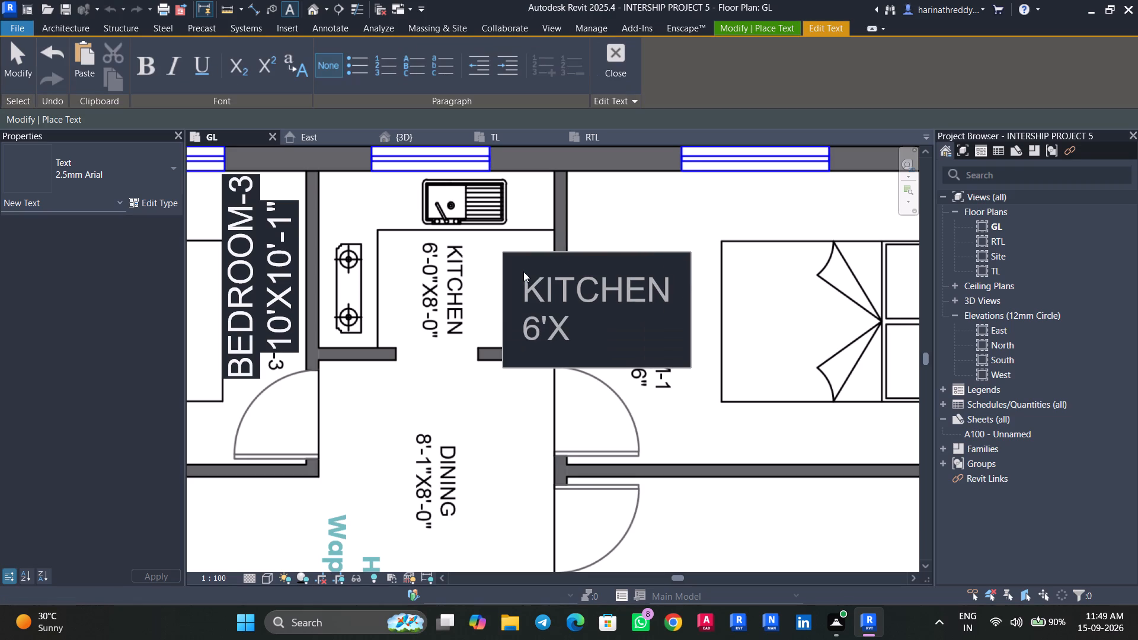
{"action": "key", "text": "8"}
{"action": "key", "text": "apostrophe"}
{"action": "left_click", "coordinate": [513, 69]}
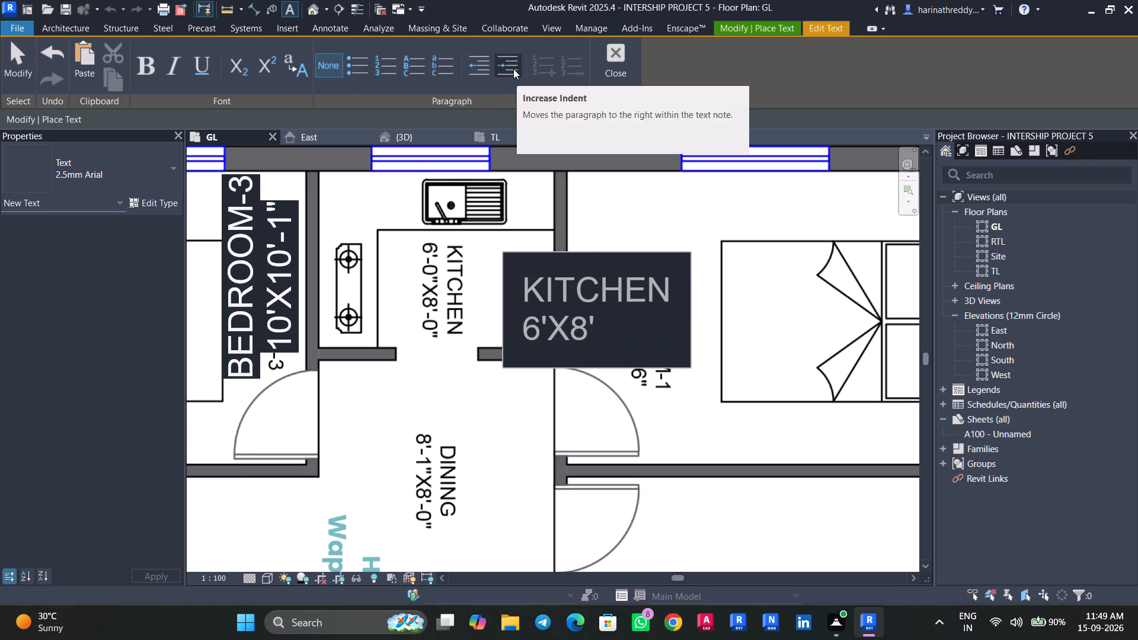
{"action": "left_click", "coordinate": [475, 69]}
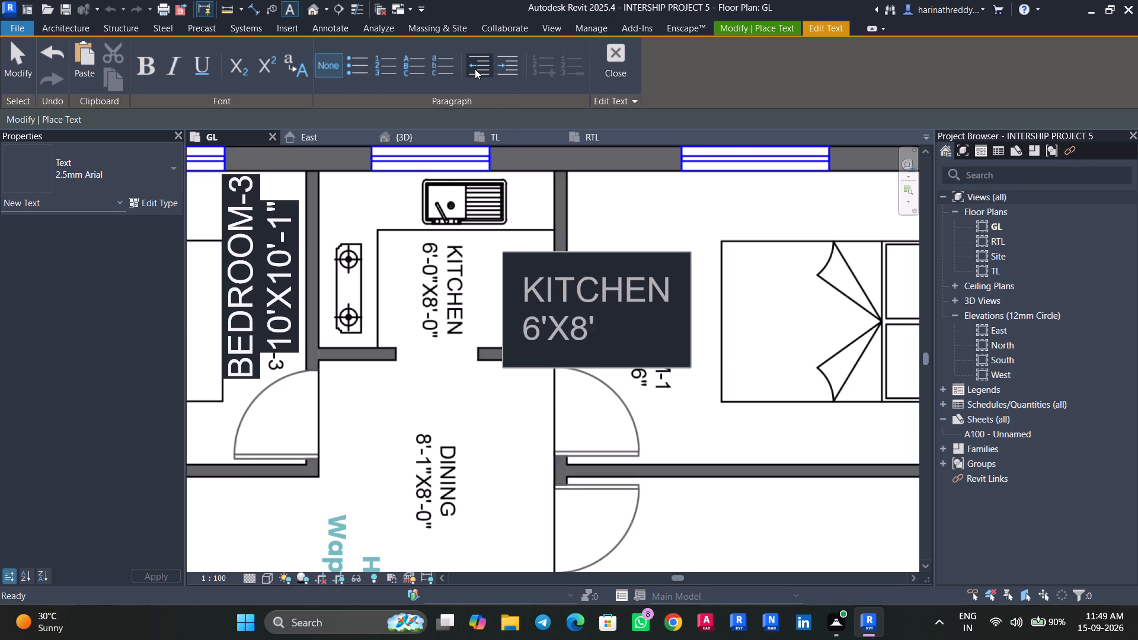
{"action": "key", "text": "Escape"}
{"action": "key", "text": "Escape"}
{"action": "left_click", "coordinate": [613, 409]}
{"action": "key", "text": "Escape"}
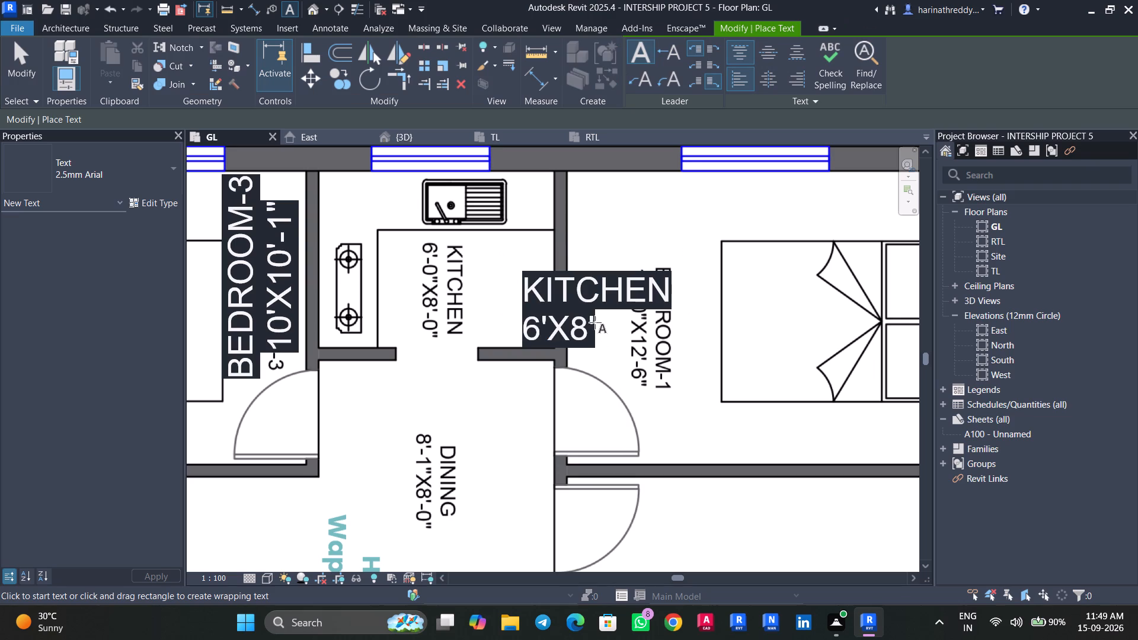
{"action": "key", "text": "Escape"}
{"action": "key", "text": "Escape"}
Centre-align the KITCHEN text note horizontally.
{"action": "key", "text": "Tab"}
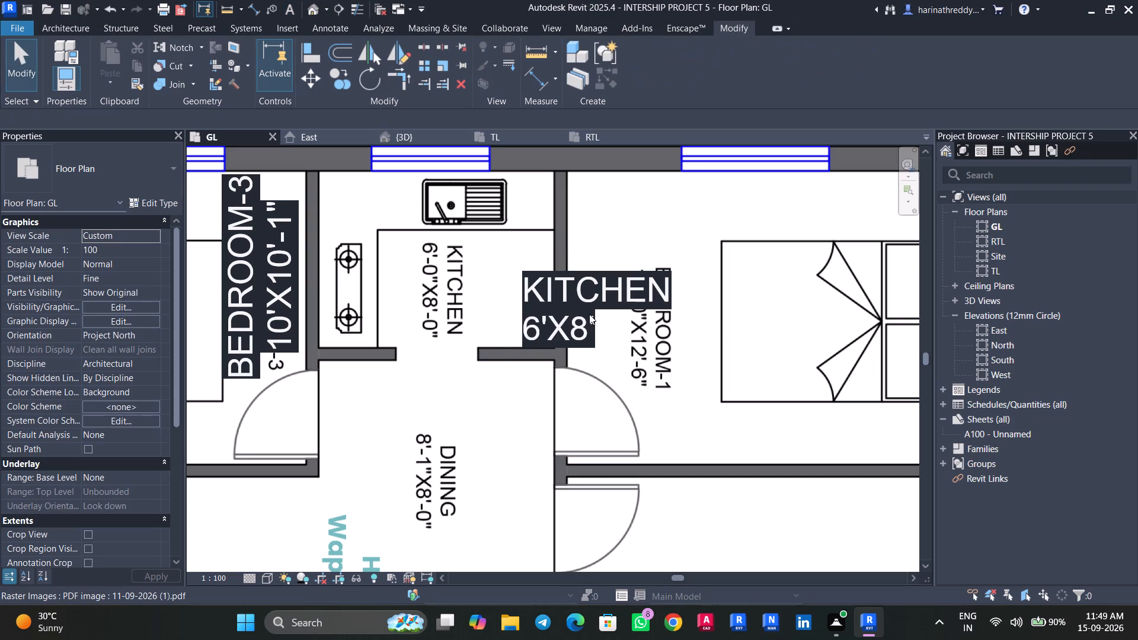
{"action": "left_click", "coordinate": [589, 314]}
{"action": "left_click", "coordinate": [796, 82]}
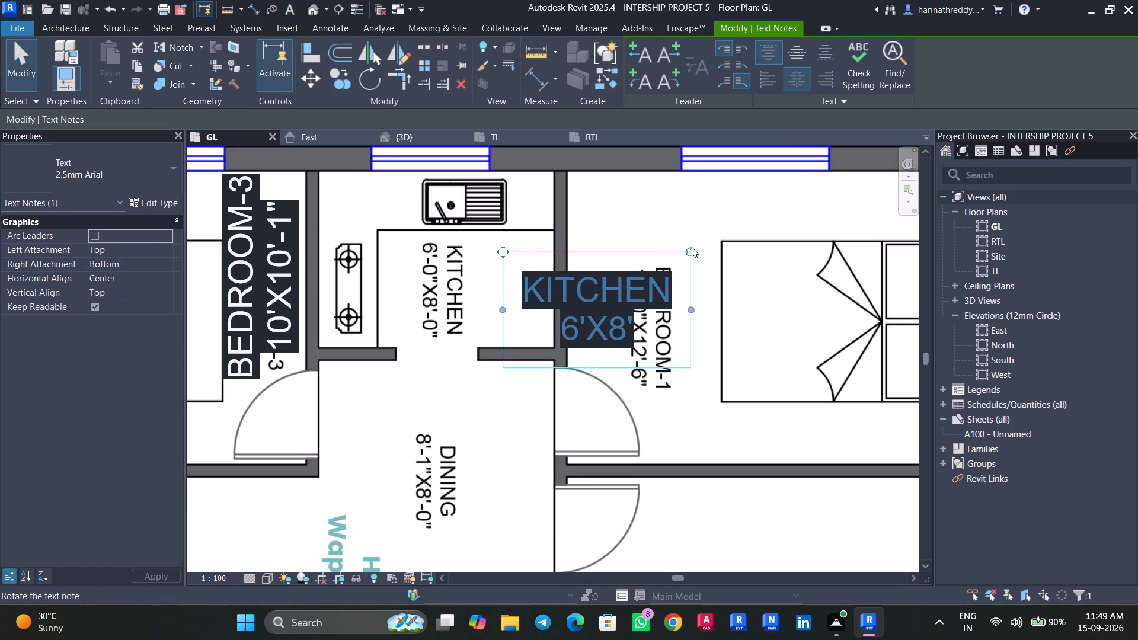
Rotate the KITCHEN text note a quarter turn to read upward and move it over the plan's own kitchen label.
{"action": "left_click_drag", "start_coordinate": [692, 247], "coordinate": [625, 356]}
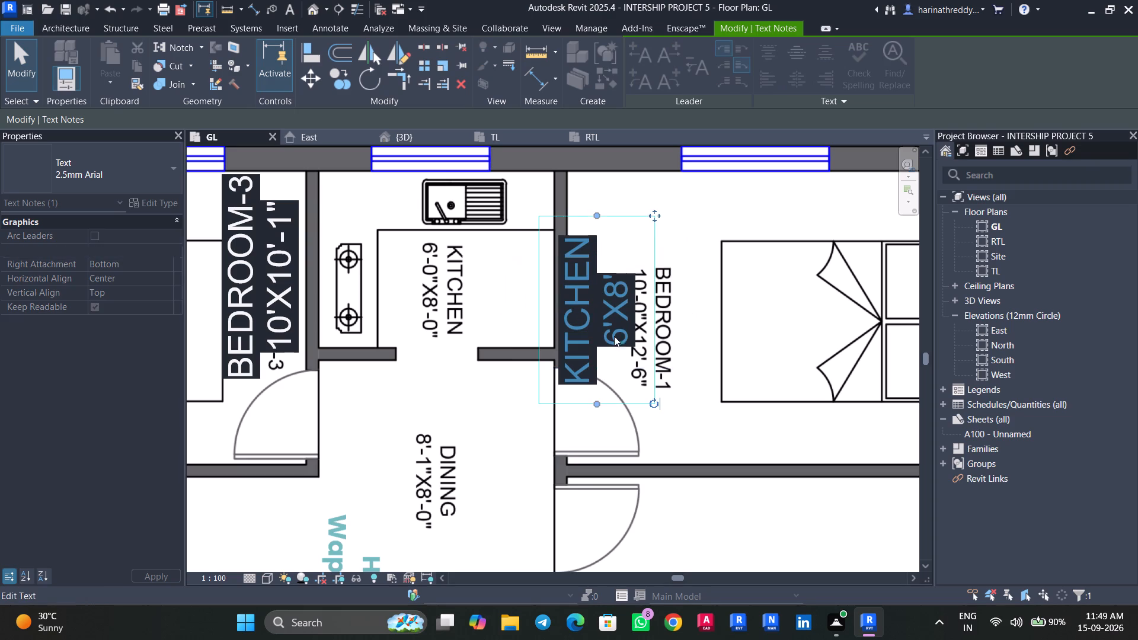
{"action": "left_click_drag", "start_coordinate": [654, 215], "coordinate": [504, 226]}
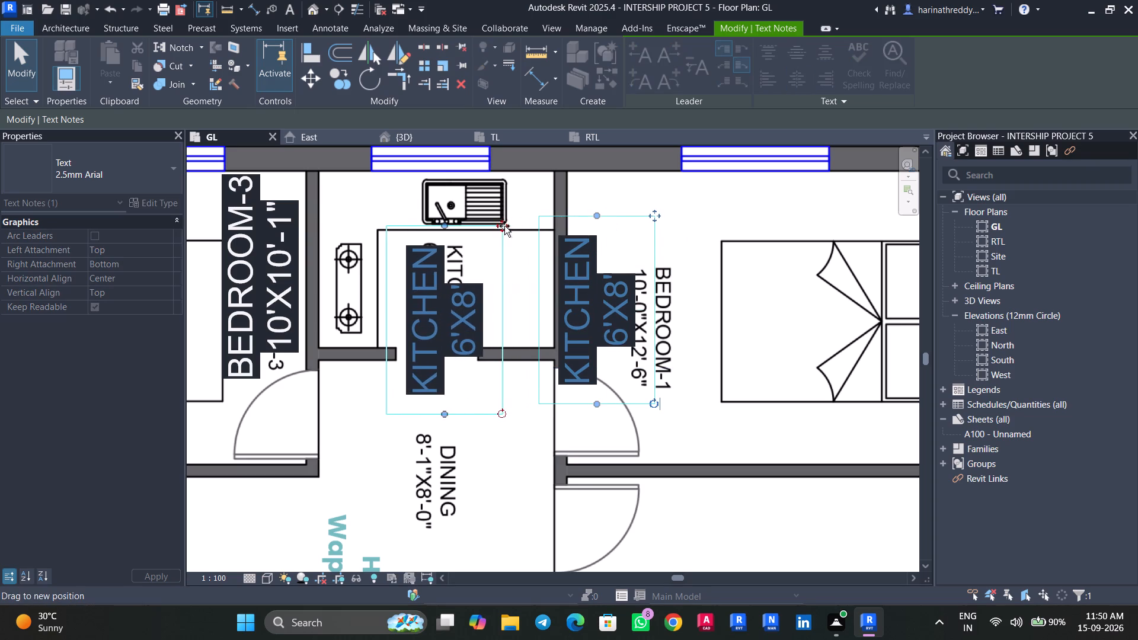
{"action": "left_click_drag", "start_coordinate": [504, 226], "coordinate": [498, 223]}
{"action": "left_click", "coordinate": [110, 184]}
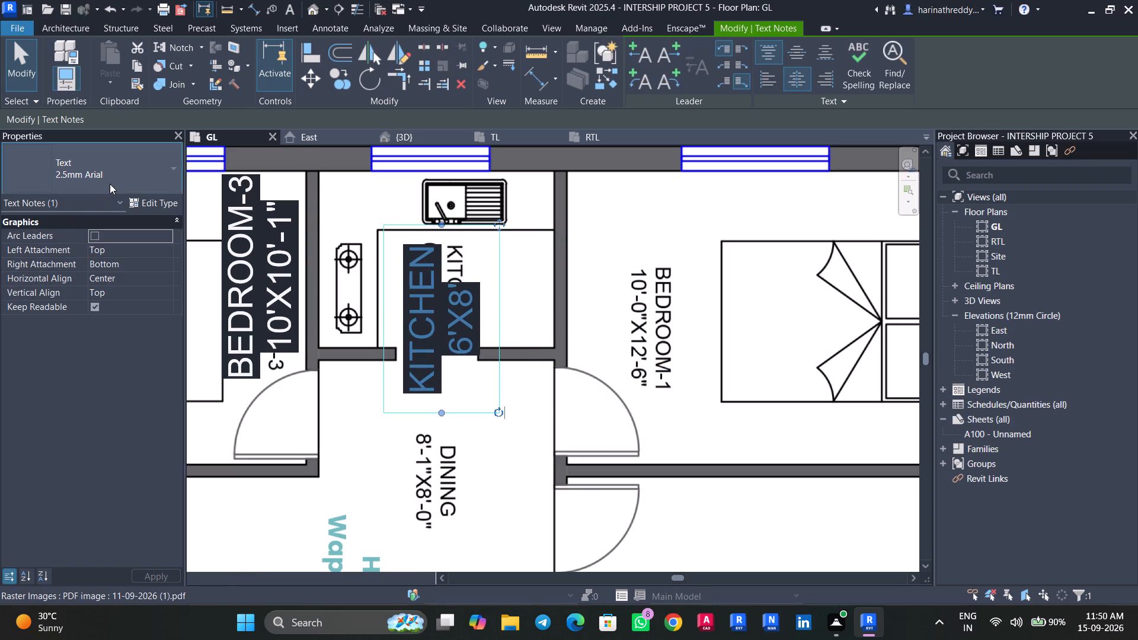
{"action": "key", "text": "Escape"}
{"action": "key", "text": "Escape"}
{"action": "key", "text": "Escape"}
Duplicate the KITCHEN note's 2.5mm Arial text type under the name 1.5MM.
{"action": "scroll", "coordinate": [439, 370], "scroll_direction": "down", "scroll_amount": 8}
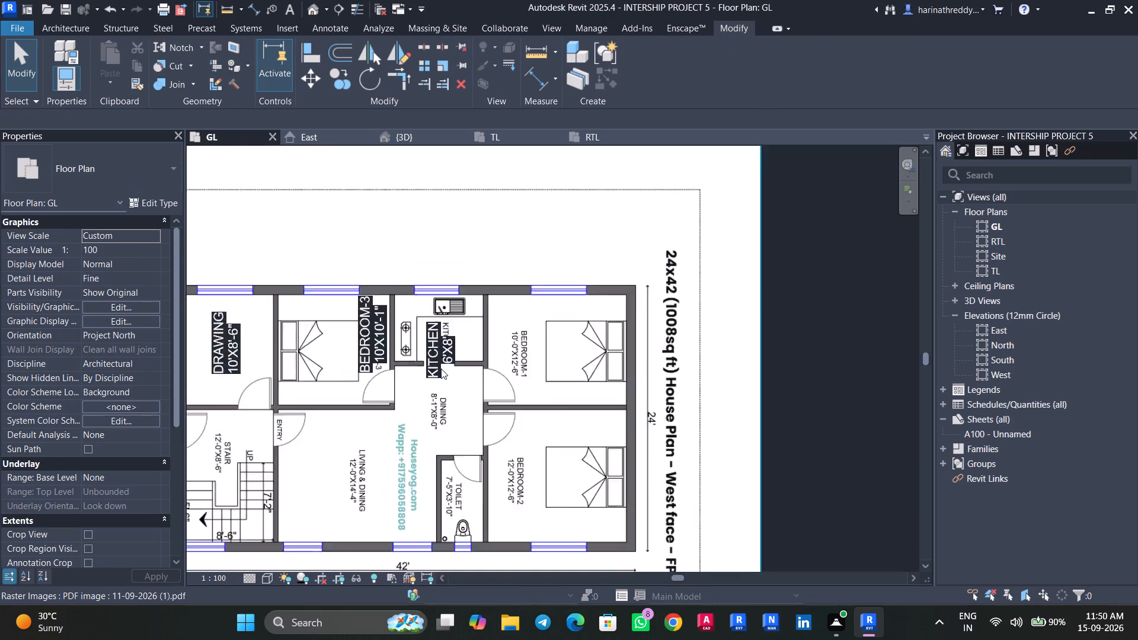
{"action": "scroll", "coordinate": [441, 369], "scroll_direction": "down", "scroll_amount": 2}
{"action": "key", "text": "Tab"}
{"action": "key", "text": "Tab"}
{"action": "left_click", "coordinate": [440, 364]}
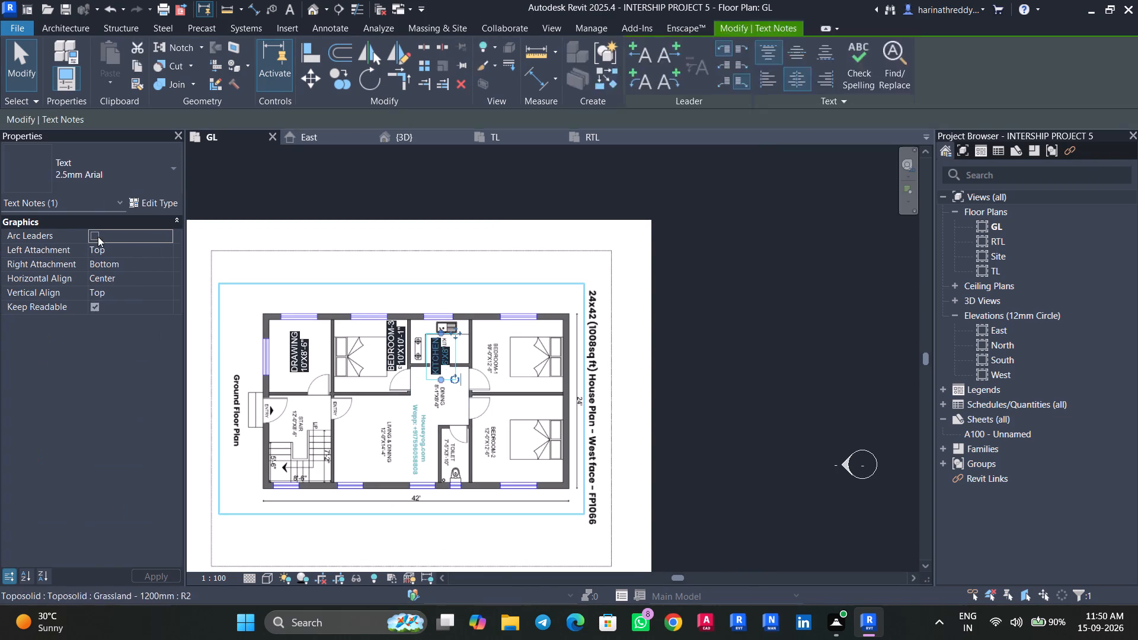
{"action": "left_click", "coordinate": [165, 203]}
{"action": "left_click", "coordinate": [1067, 182]}
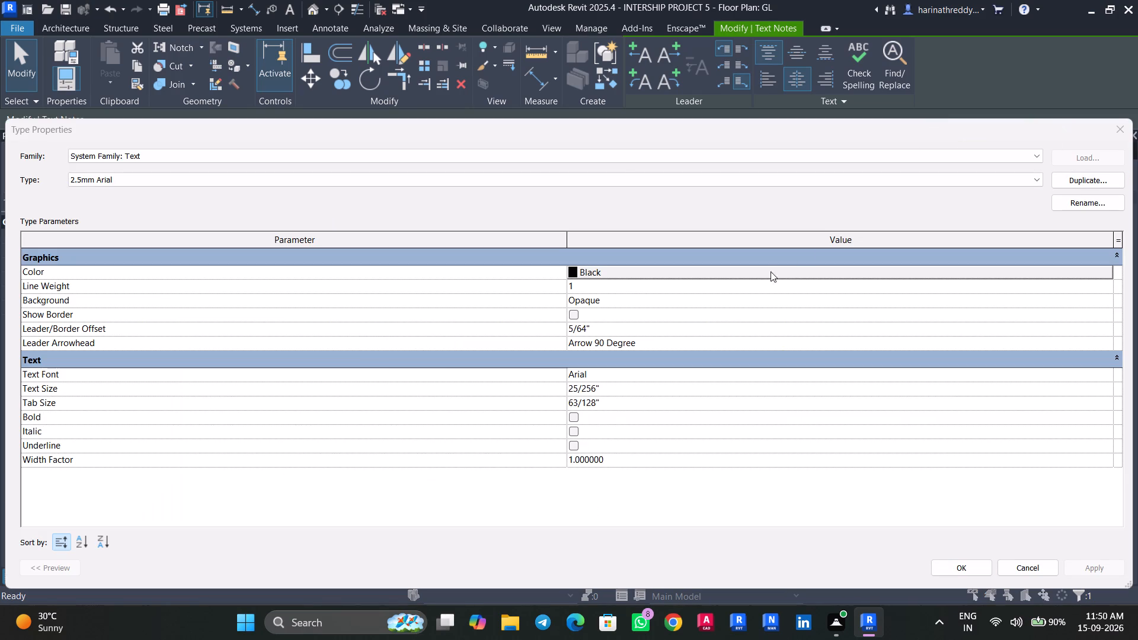
{"action": "type", "text": "1.5"}
{"action": "type", "text": "MM"}
{"action": "key", "text": "Return"}
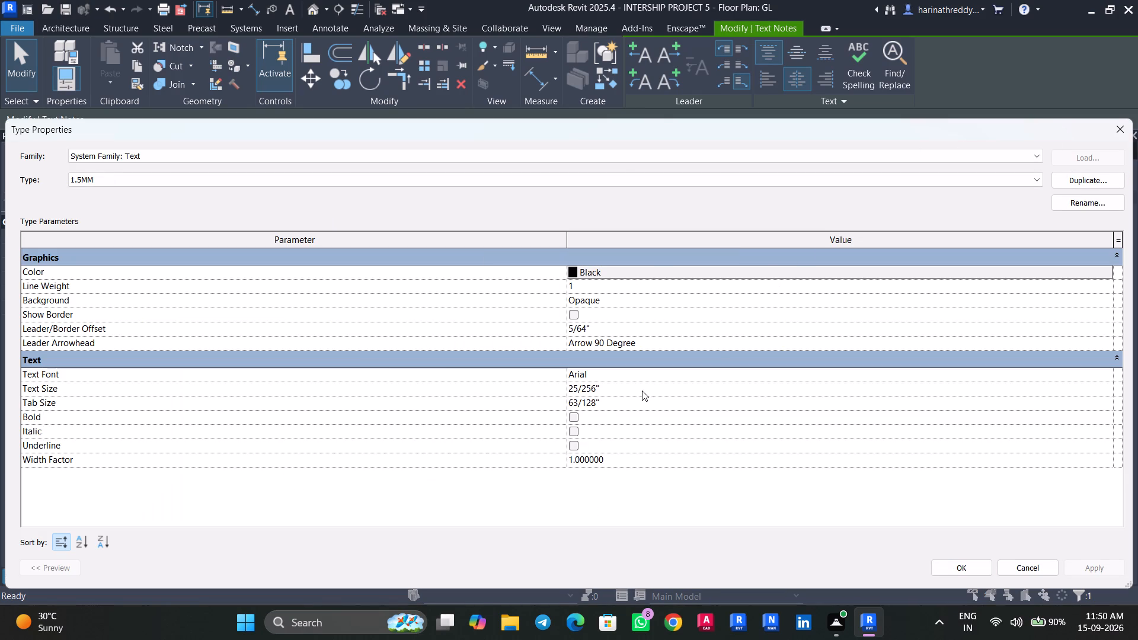
Set the 1.5MM type's text size to 1.5 mm and apply it to the KITCHEN note.
{"action": "left_click", "coordinate": [642, 391]}
{"action": "type", "text": "1.5"}
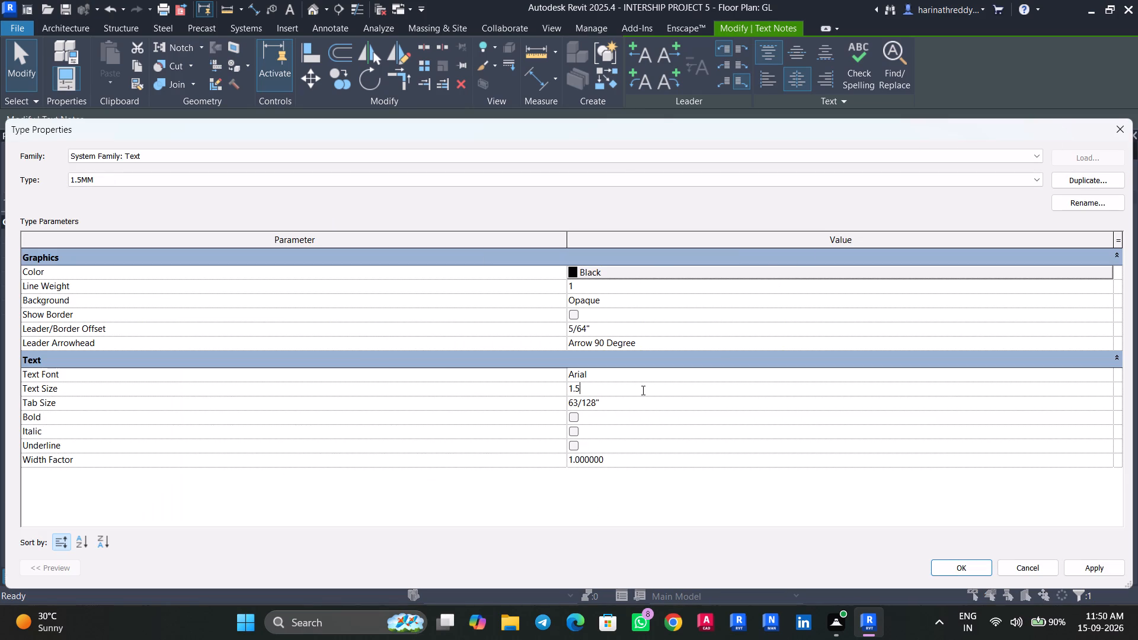
{"action": "type", "text": "MM"}
{"action": "key", "text": "Return"}
{"action": "left_click", "coordinate": [1098, 564]}
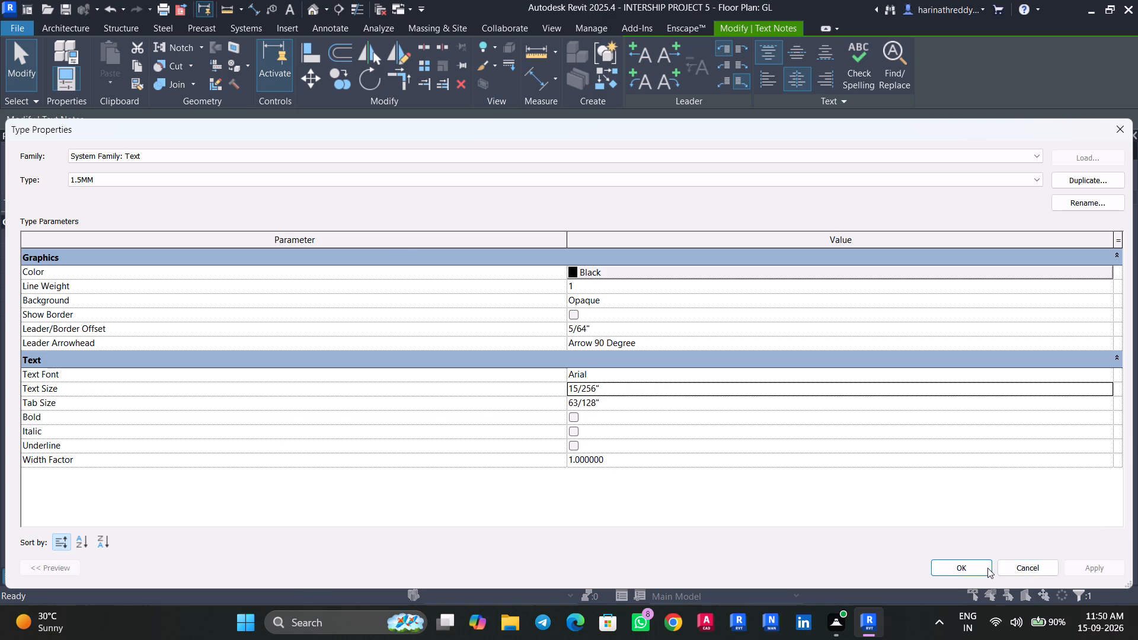
{"action": "left_click", "coordinate": [987, 568]}
Move the resized KITCHEN text note fully inside the kitchen, clear of the doorway and over the plan's own label.
{"action": "scroll", "coordinate": [412, 344], "scroll_direction": "up", "scroll_amount": 11}
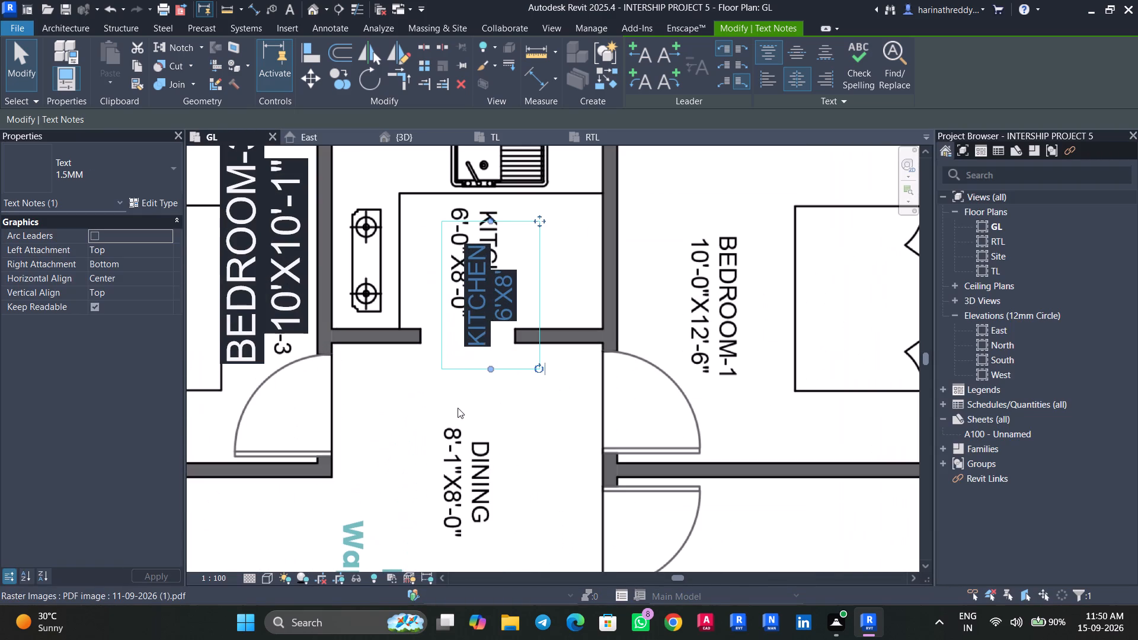
{"action": "key", "text": "Escape"}
{"action": "key", "text": "Escape"}
{"action": "key", "text": "Escape"}
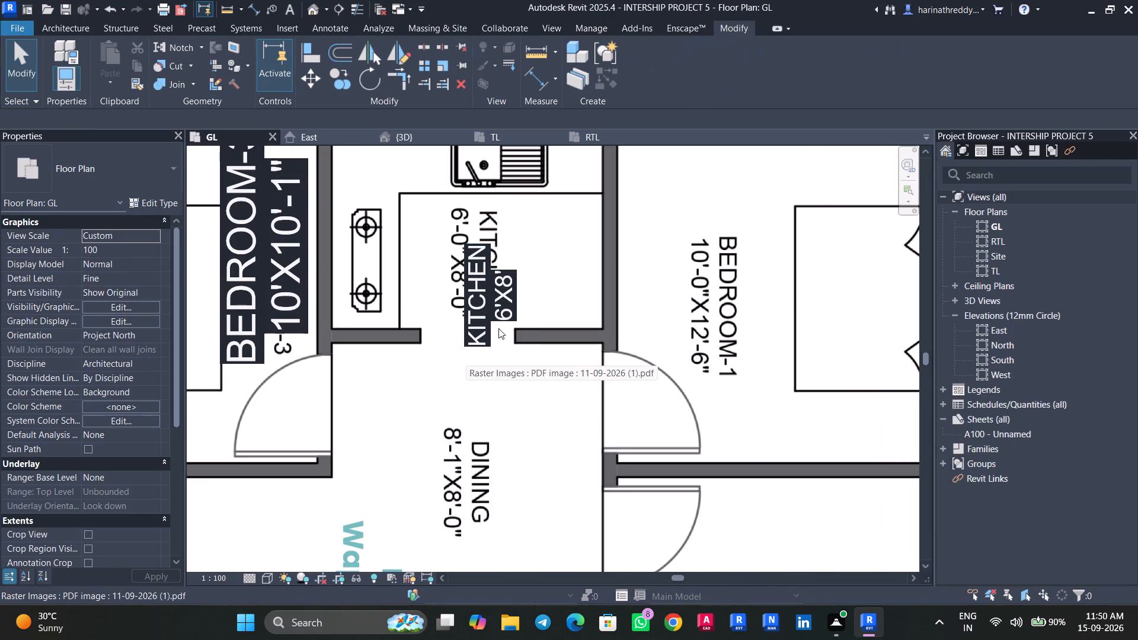
{"action": "left_click", "coordinate": [479, 329]}
{"action": "key", "text": "Escape"}
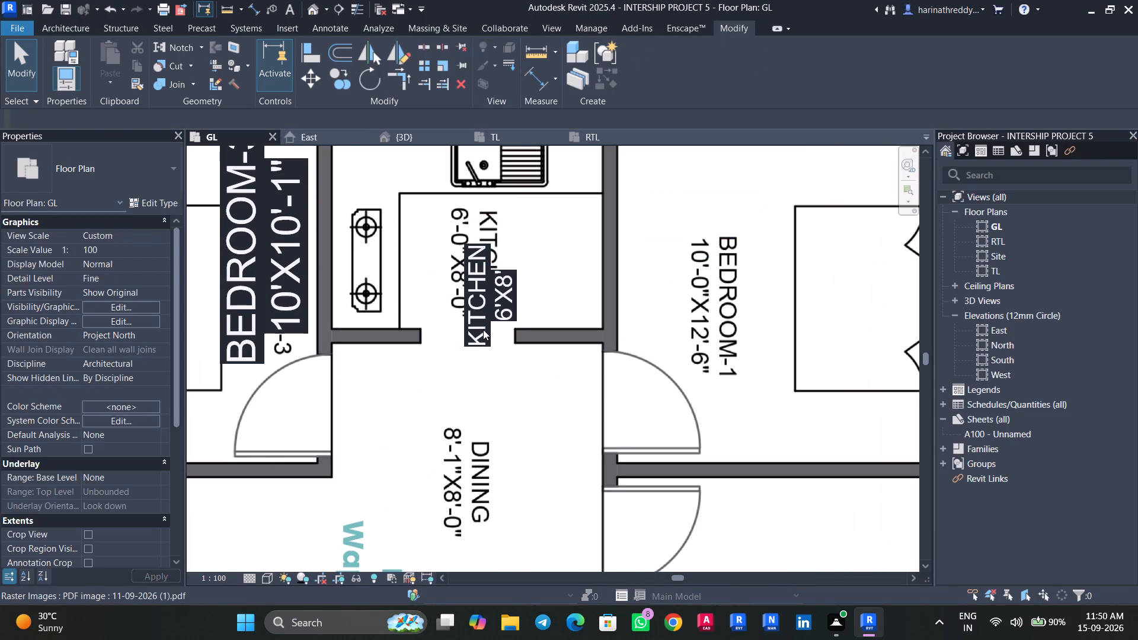
{"action": "key", "text": "Escape"}
{"action": "key", "text": "Tab"}
{"action": "left_click", "coordinate": [483, 329]}
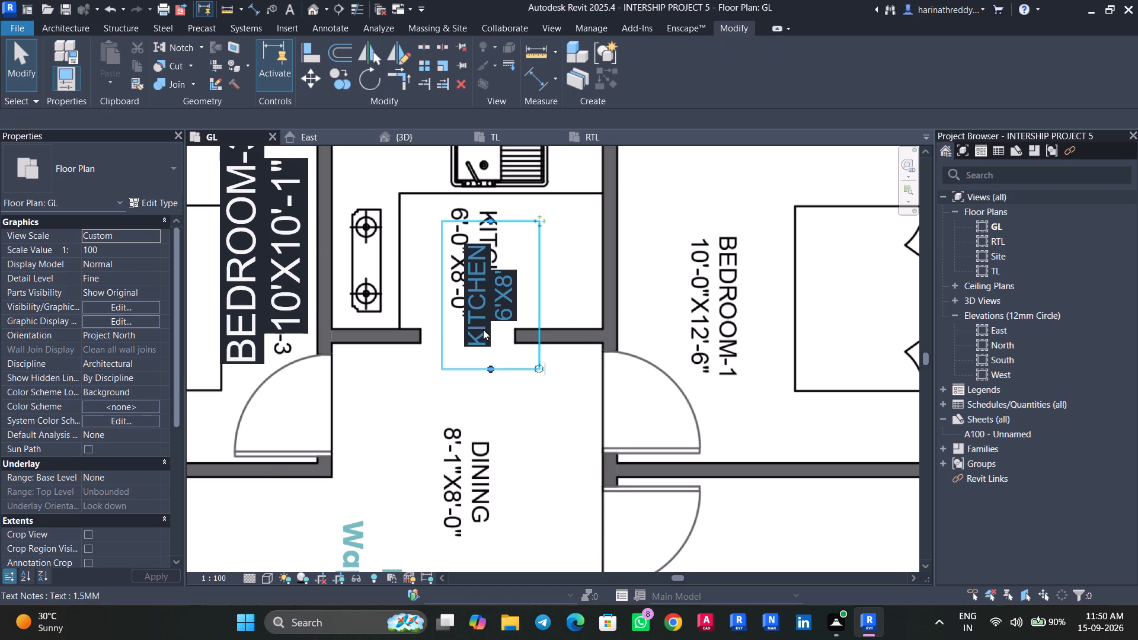
{"action": "left_click_drag", "start_coordinate": [540, 219], "coordinate": [524, 198]}
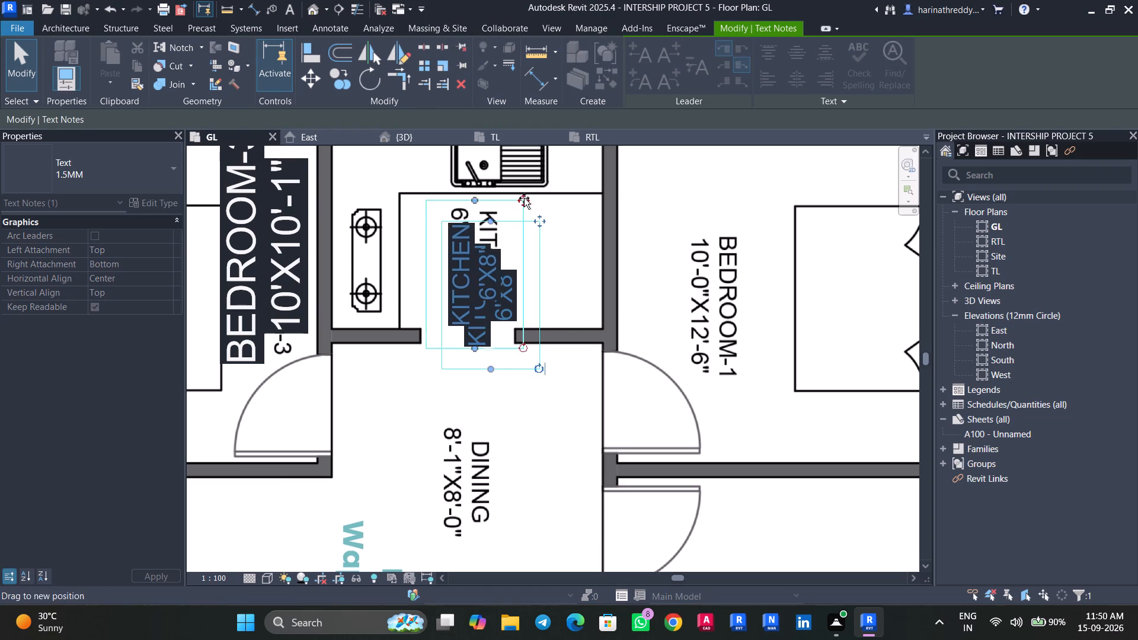
{"action": "left_click_drag", "start_coordinate": [524, 198], "coordinate": [522, 190]}
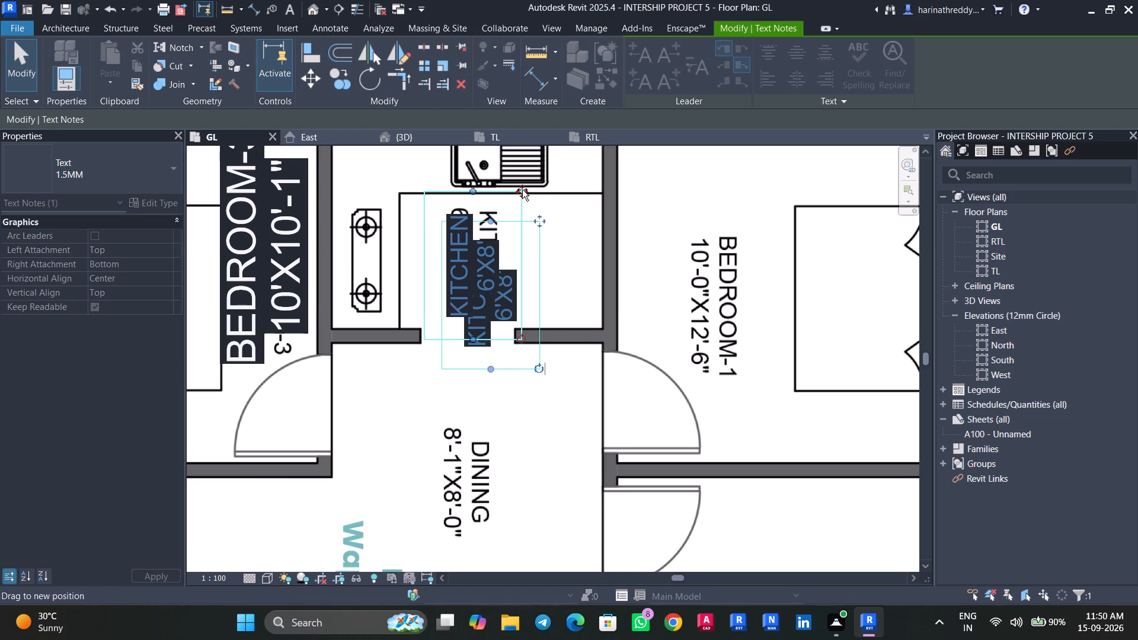
{"action": "left_click_drag", "start_coordinate": [522, 190], "coordinate": [525, 190]}
{"action": "left_click", "coordinate": [548, 241]}
Place a 2.5mm Arial text note in the upper-right bedroom reading BEDROOM-1 with 10'X12'-6" on a second line.
{"action": "scroll", "coordinate": [554, 303], "scroll_direction": "down", "scroll_amount": 2}
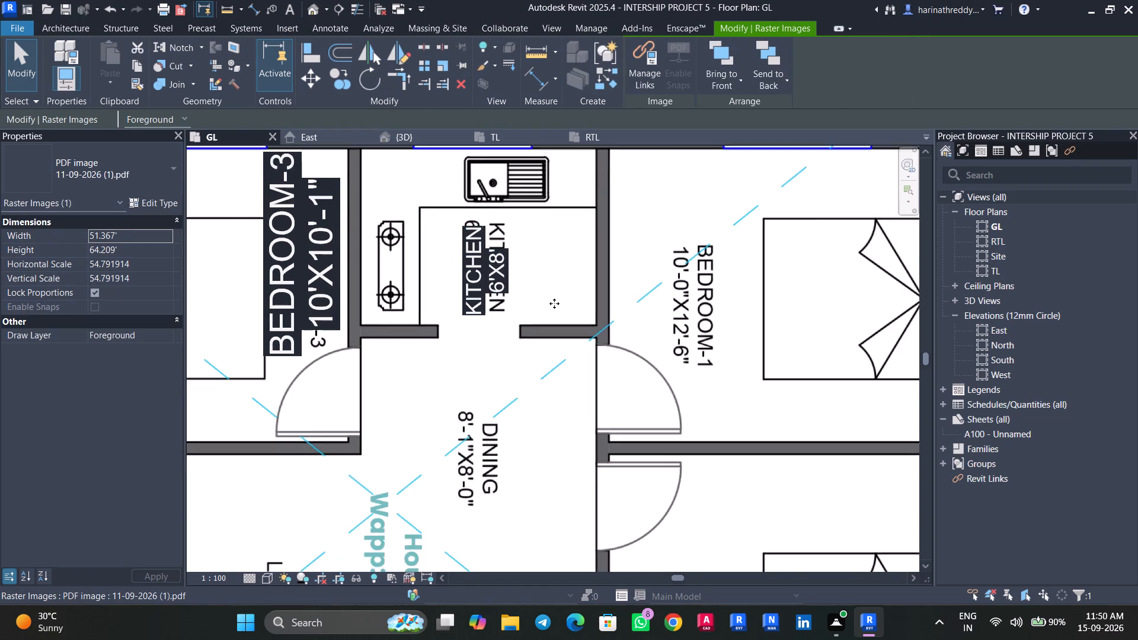
{"action": "scroll", "coordinate": [554, 303], "scroll_direction": "down", "scroll_amount": 2}
{"action": "scroll", "coordinate": [594, 397], "scroll_direction": "down", "scroll_amount": 4}
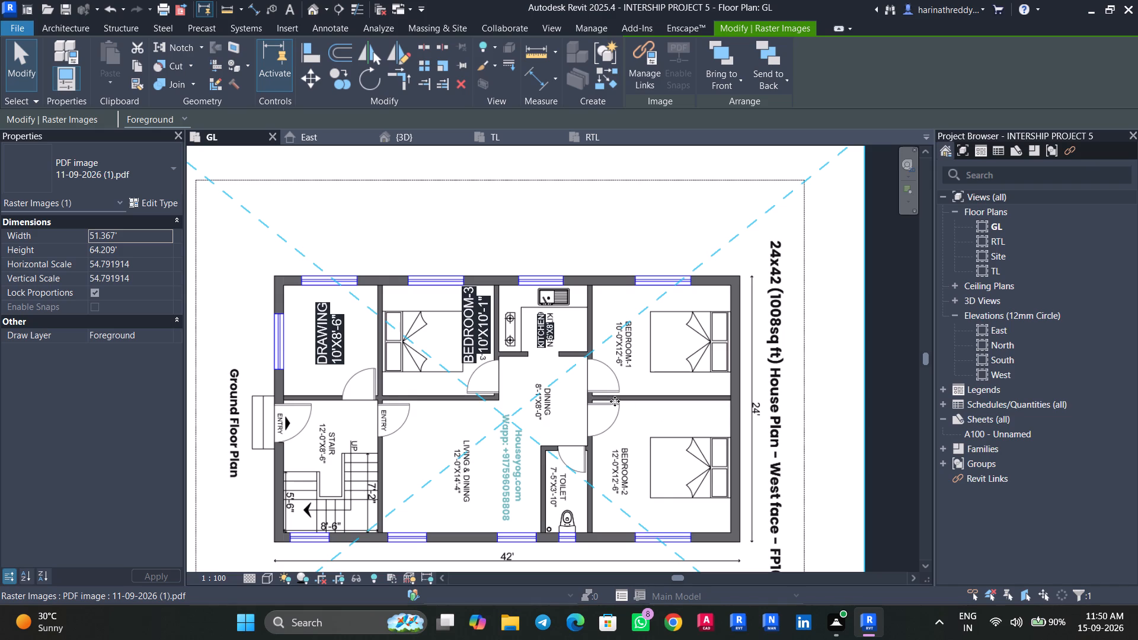
{"action": "middle_click_drag", "start_coordinate": [642, 394], "coordinate": [506, 345]}
{"action": "scroll", "coordinate": [506, 343], "scroll_direction": "up", "scroll_amount": 4}
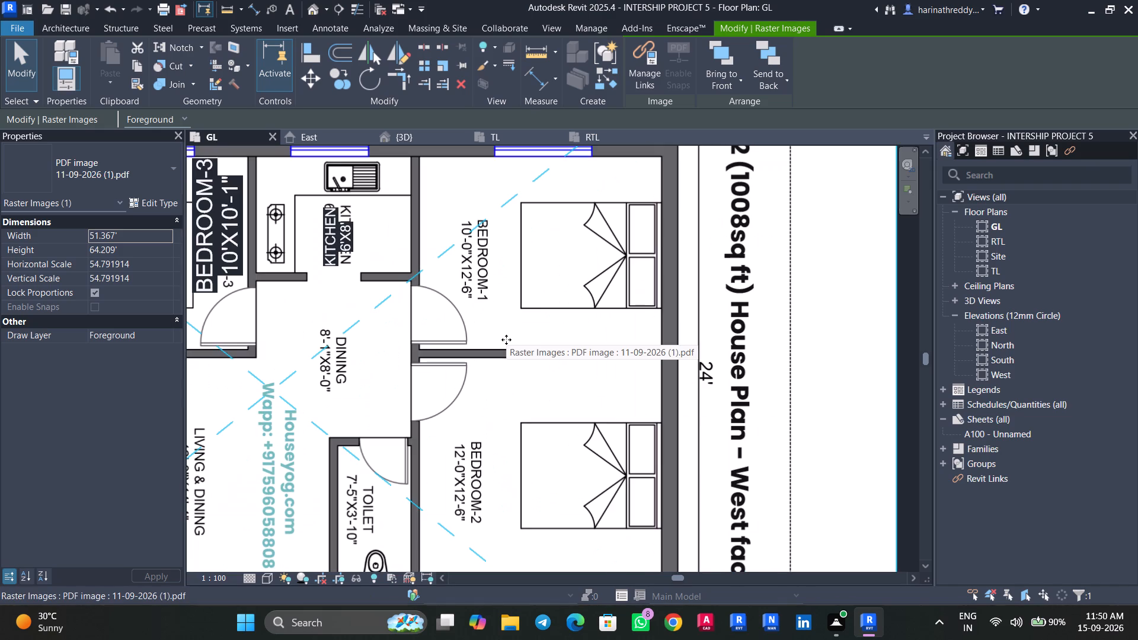
{"action": "type", "text": "TX"}
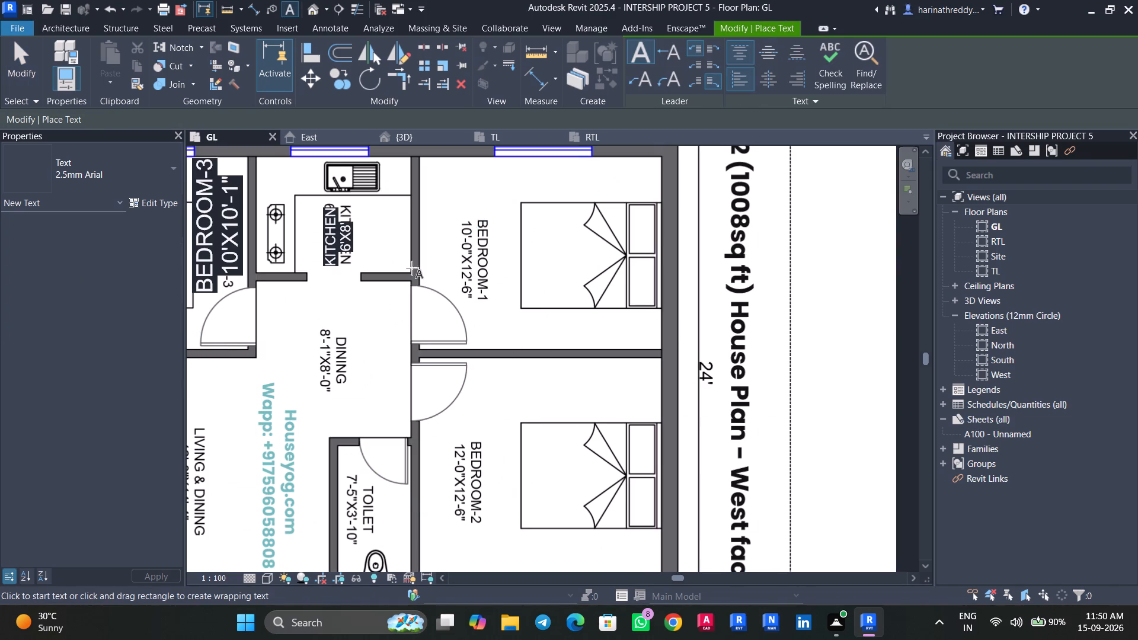
{"action": "left_click", "coordinate": [461, 184]}
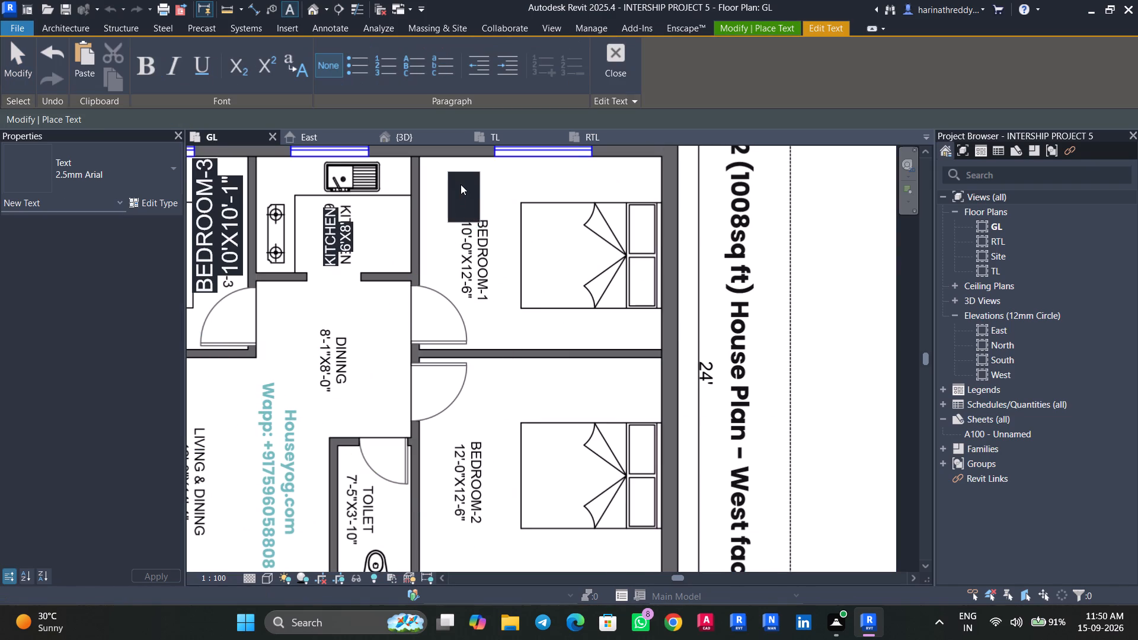
{"action": "type", "text": "BEDROO"}
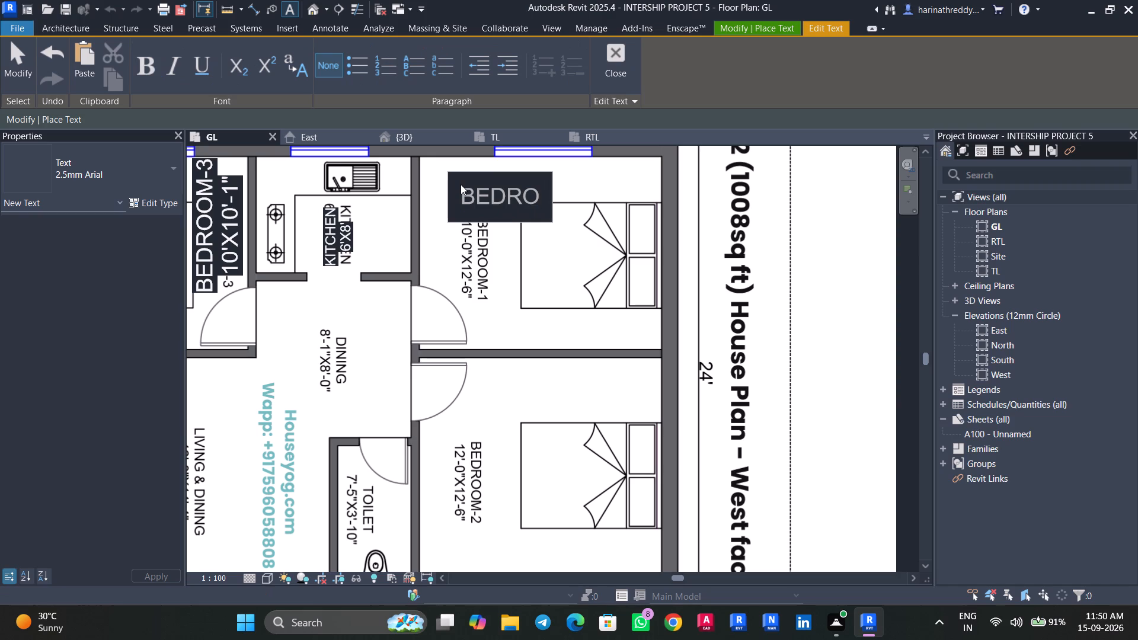
{"action": "key", "text": "m"}
{"action": "type", "text": "-1"}
{"action": "key", "text": "Return"}
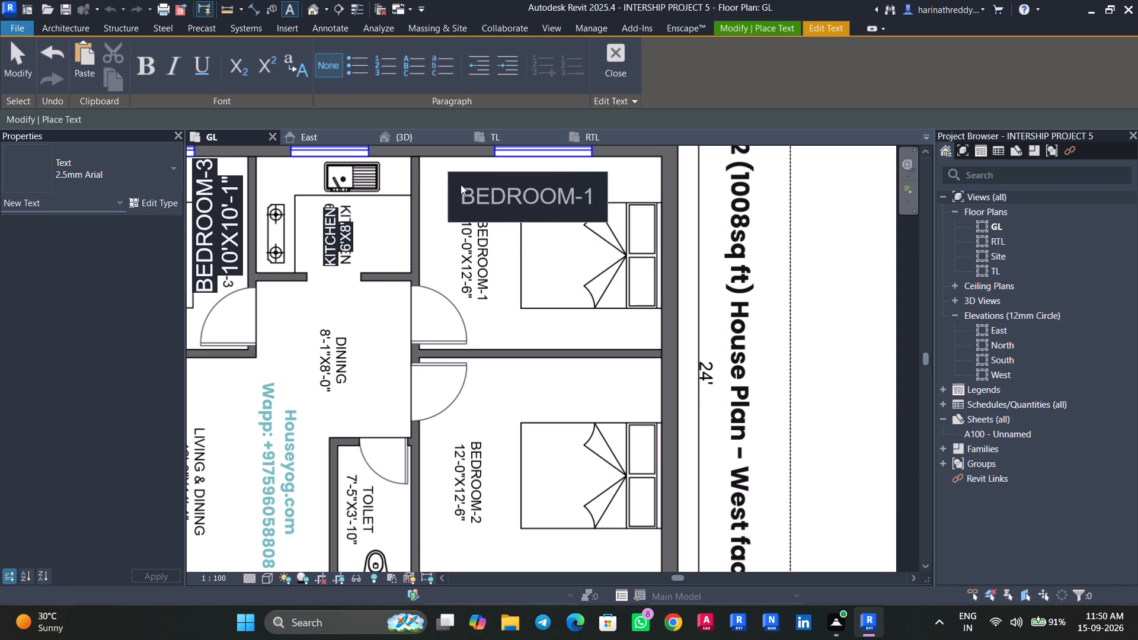
{"action": "type", "text": "10"}
{"action": "type", "text": "'X"}
{"action": "type", "text": "12'-6\""}
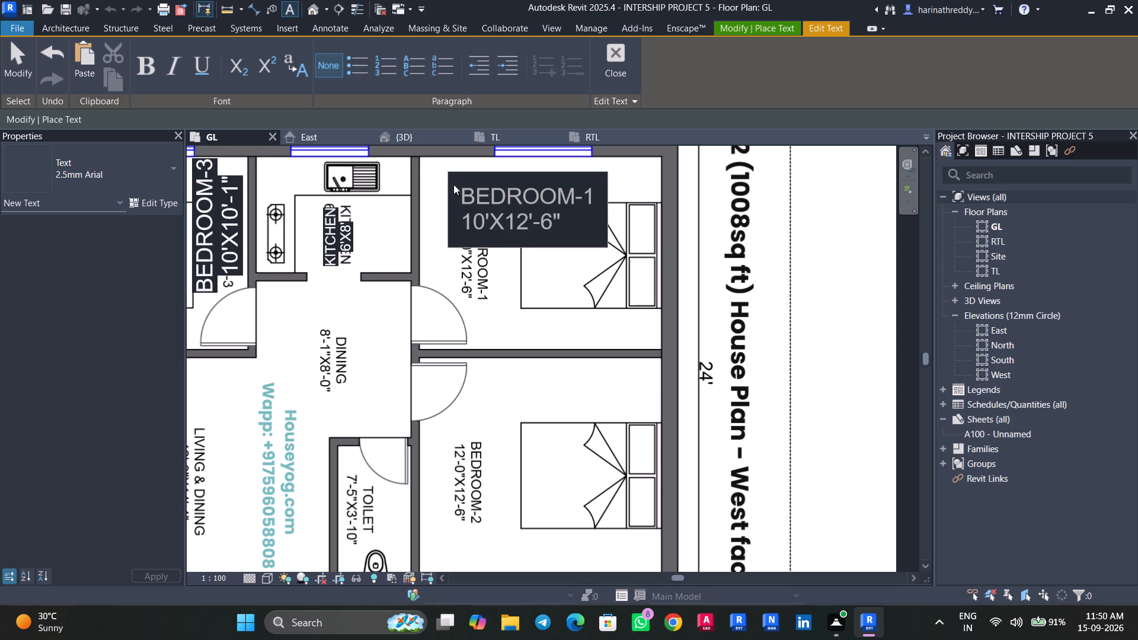
{"action": "left_click", "coordinate": [484, 304]}
{"action": "key", "text": "Escape"}
{"action": "key", "text": "Escape"}
{"action": "key", "text": "Escape"}
{"action": "key", "text": "Escape"}
{"action": "key", "text": "Escape"}
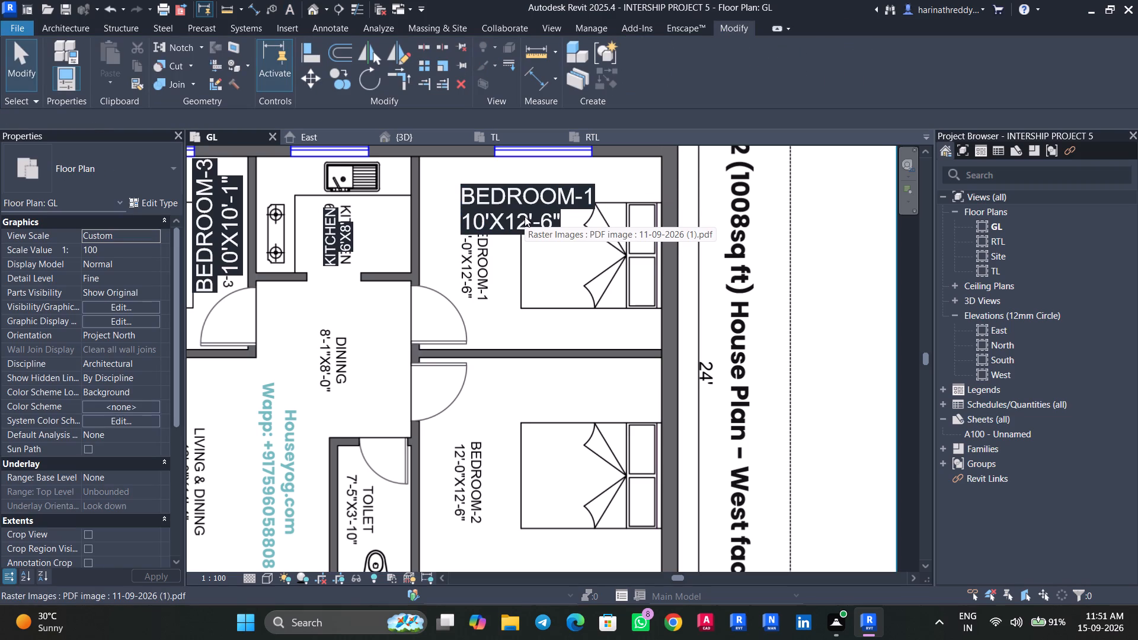
{"action": "key", "text": "Tab"}
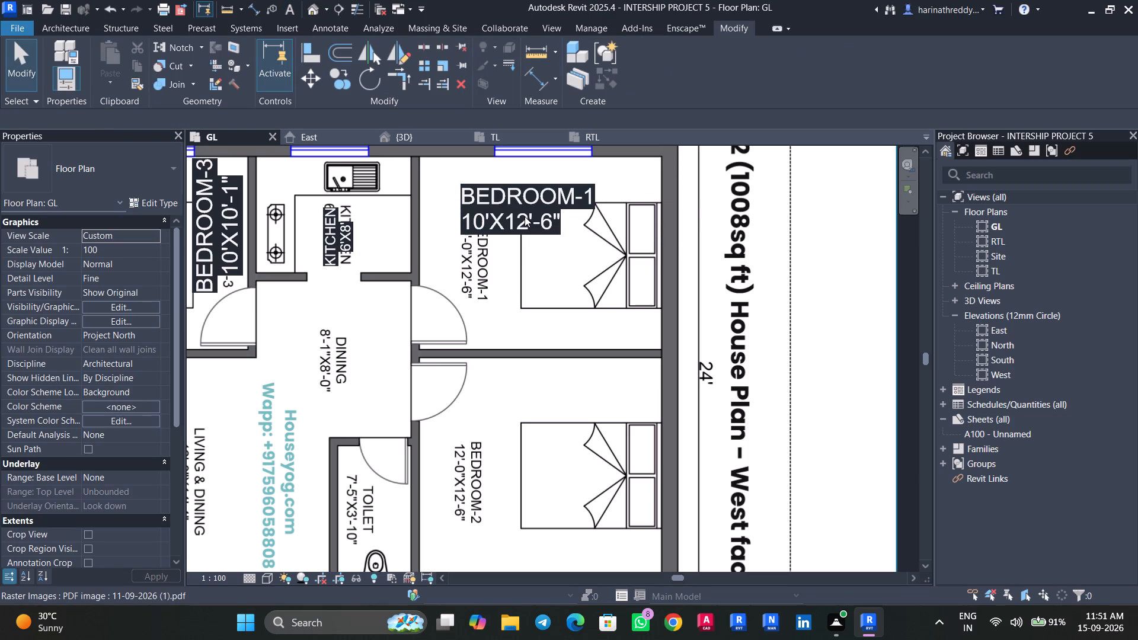
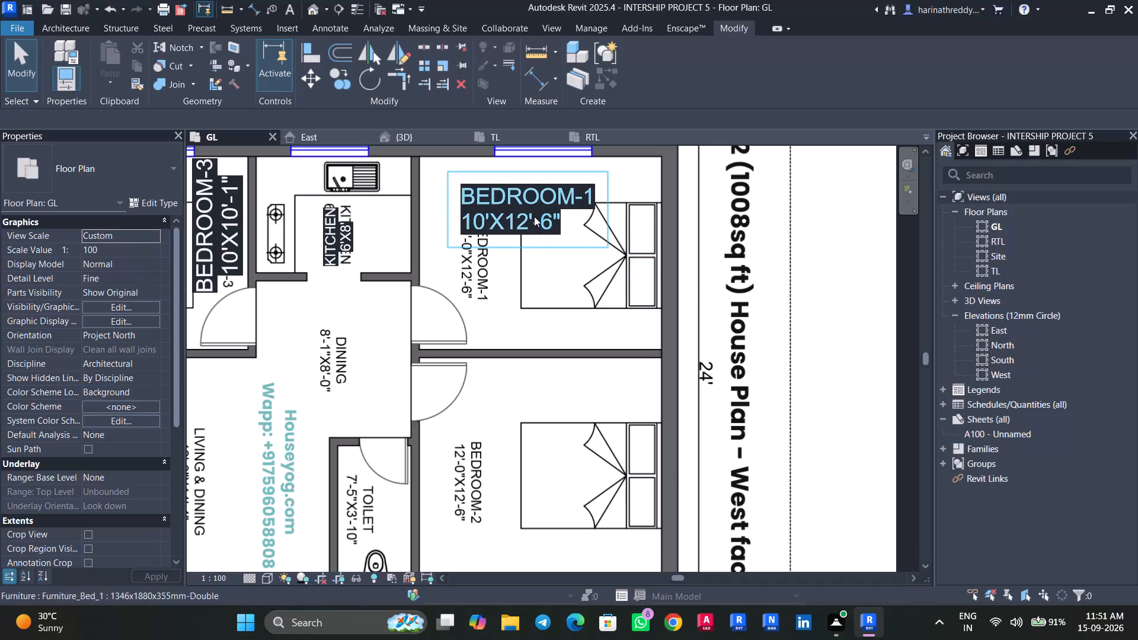
Rotate the BEDROOM-1 text note to read vertically and change its text type to 1.5MM.
{"action": "left_click", "coordinate": [533, 216]}
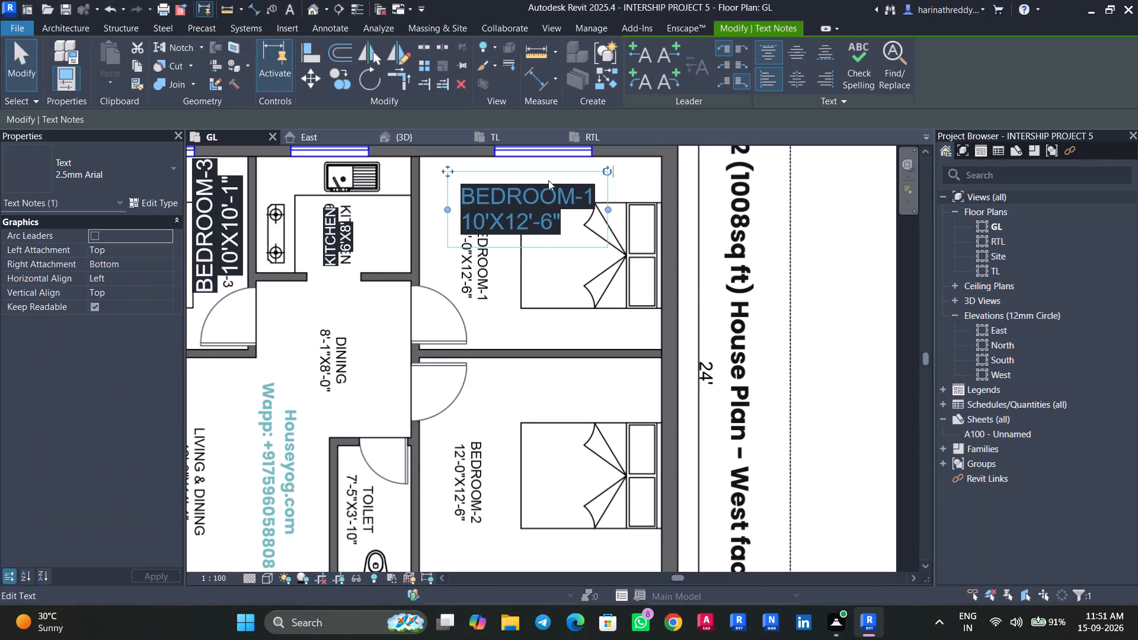
{"action": "left_click_drag", "start_coordinate": [609, 169], "coordinate": [542, 242]}
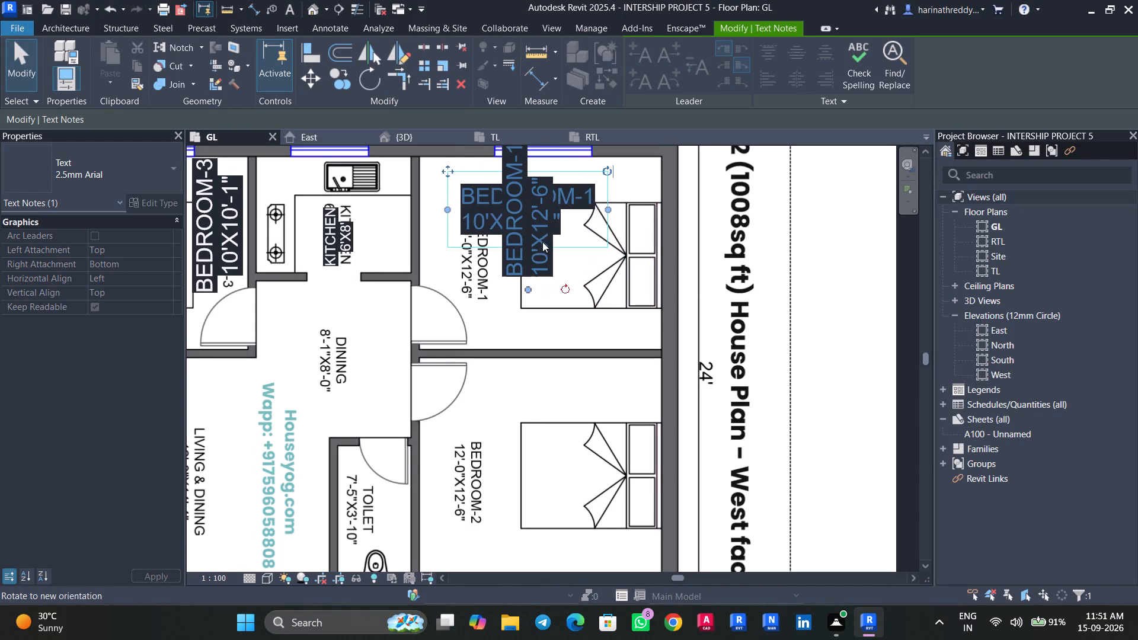
{"action": "left_click_drag", "start_coordinate": [542, 242], "coordinate": [540, 242]}
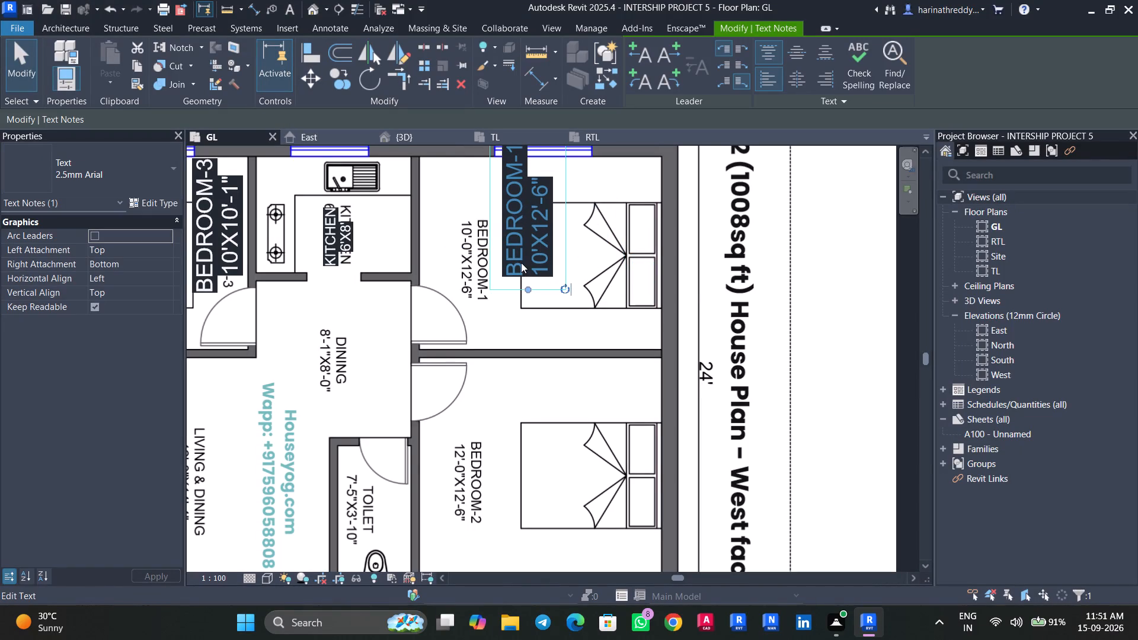
{"action": "left_click", "coordinate": [85, 201]}
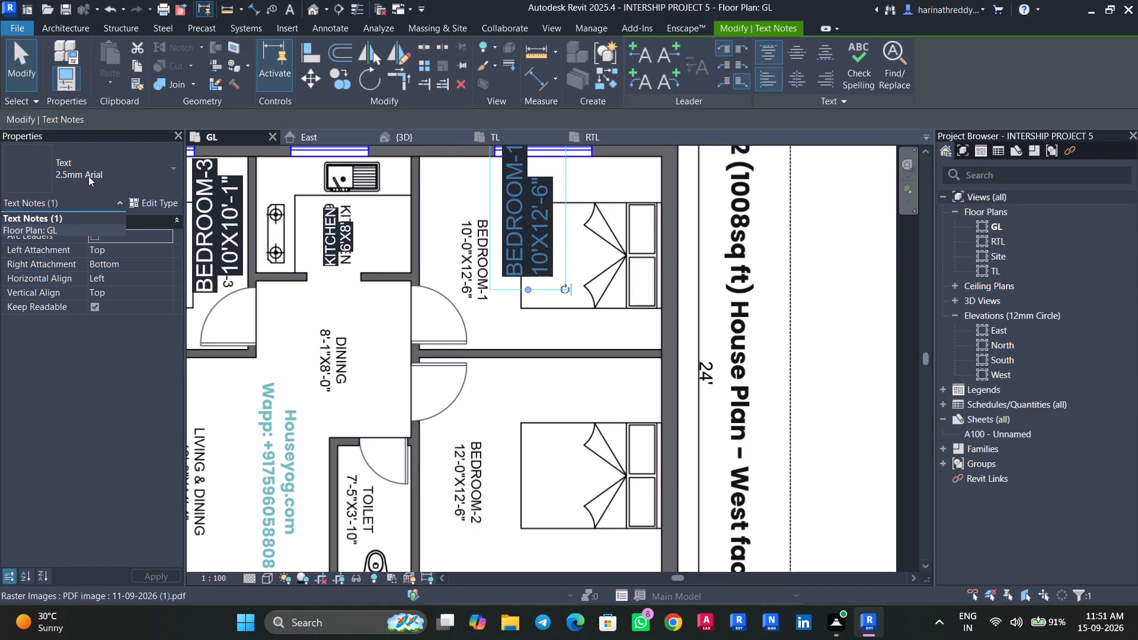
{"action": "left_click", "coordinate": [88, 176]}
{"action": "left_click", "coordinate": [84, 175]}
{"action": "left_click", "coordinate": [71, 250]}
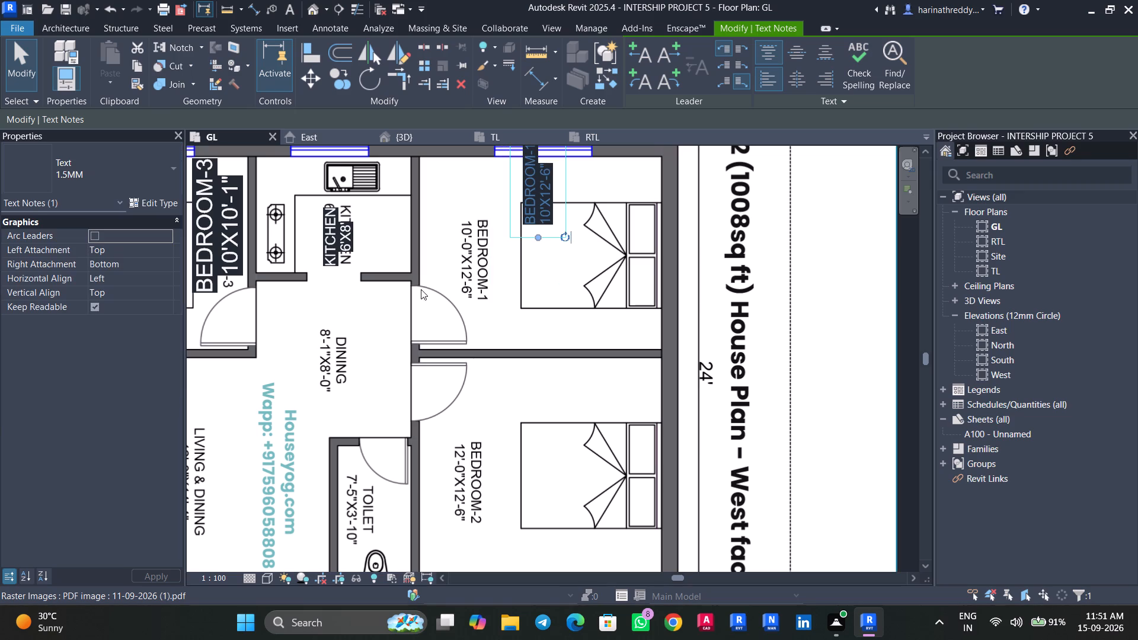
{"action": "key", "text": "Escape"}
{"action": "key", "text": "Tab"}
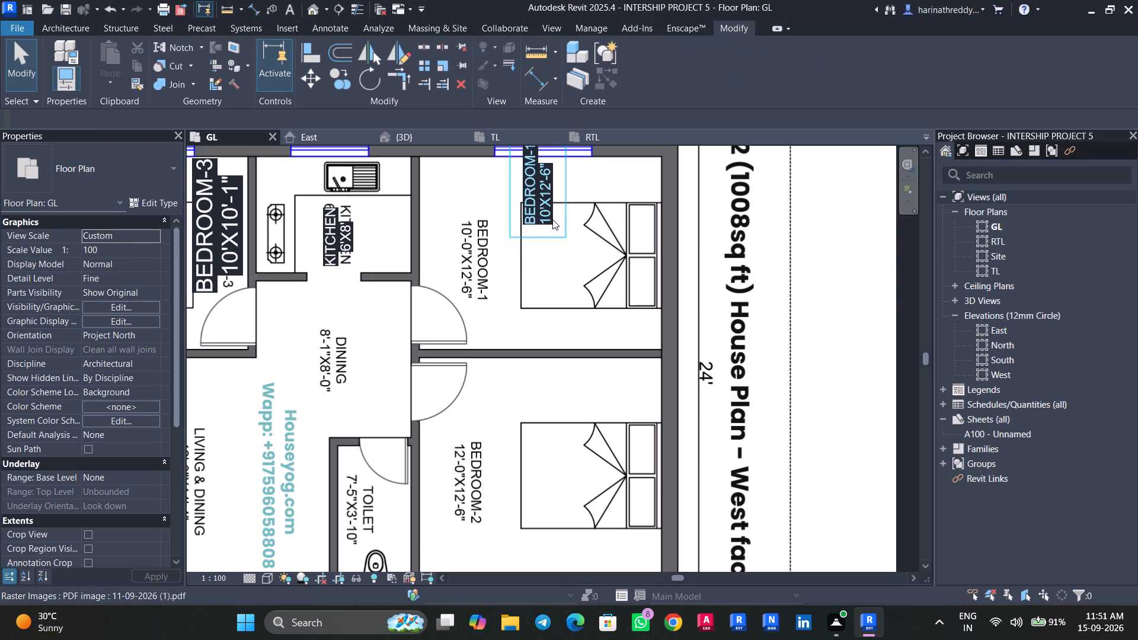
Move the BEDROOM-1 note off the window wall into the bedroom, over the plan's own BEDROOM-1 label.
{"action": "left_click", "coordinate": [551, 217]}
{"action": "middle_click_drag", "start_coordinate": [549, 264], "coordinate": [546, 348]}
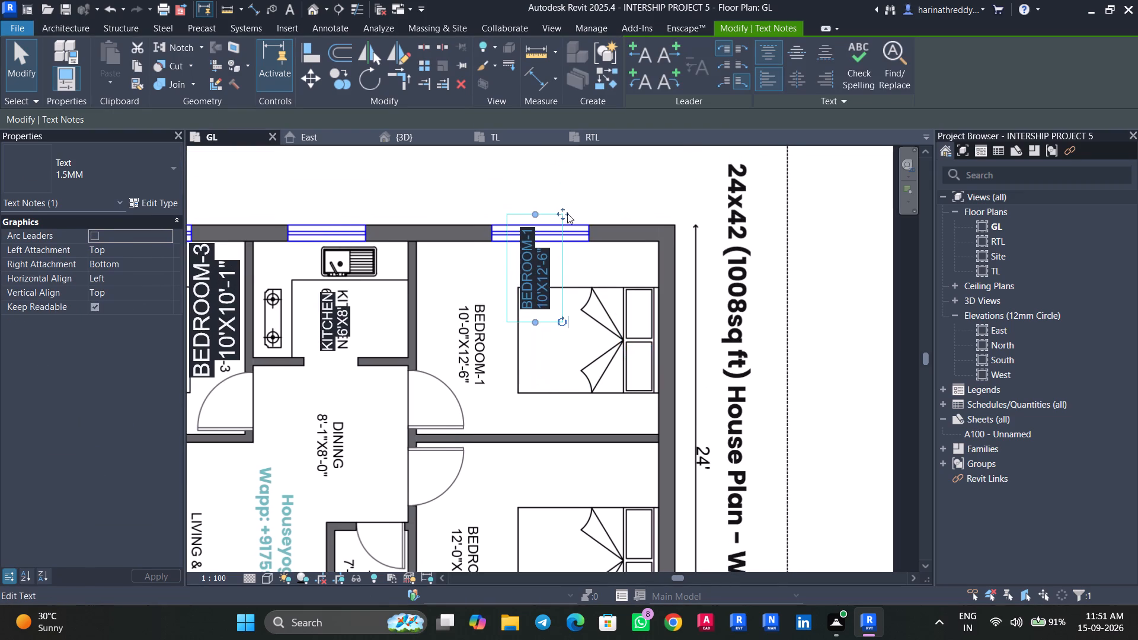
{"action": "left_click_drag", "start_coordinate": [561, 213], "coordinate": [504, 287]}
{"action": "key", "text": "Escape"}
{"action": "key", "text": "Escape"}
Dismiss the save reminder without saving and change the BEDROOM-3 text note's type to 1.5MM.
{"action": "middle_click_drag", "start_coordinate": [331, 331], "coordinate": [654, 268]}
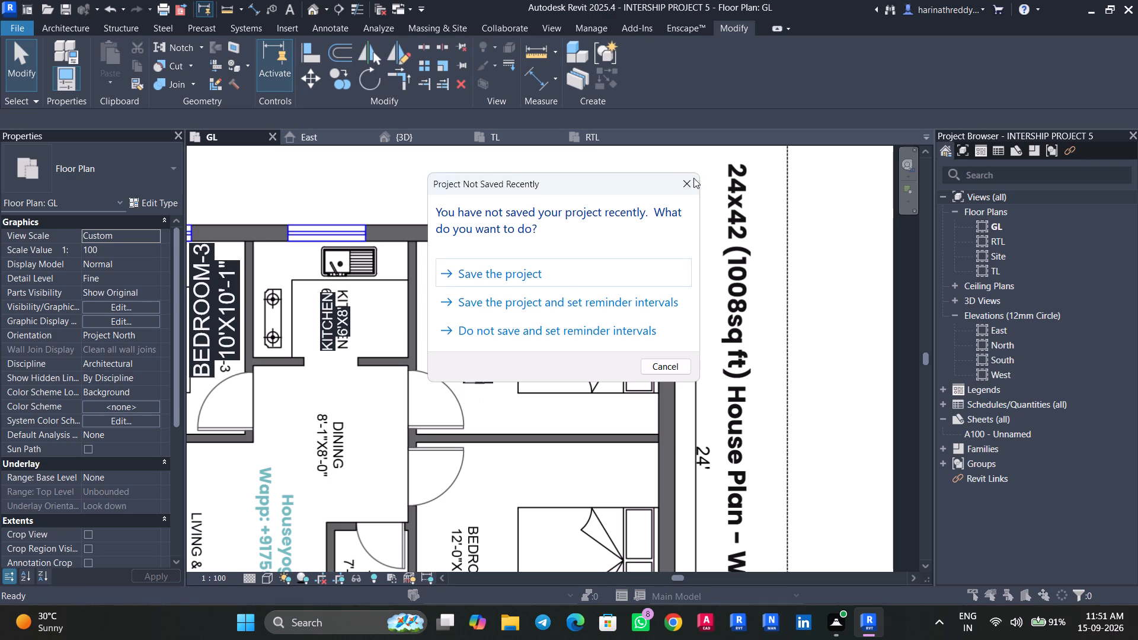
{"action": "left_click", "coordinate": [686, 179]}
{"action": "middle_click_drag", "start_coordinate": [525, 306], "coordinate": [736, 303]}
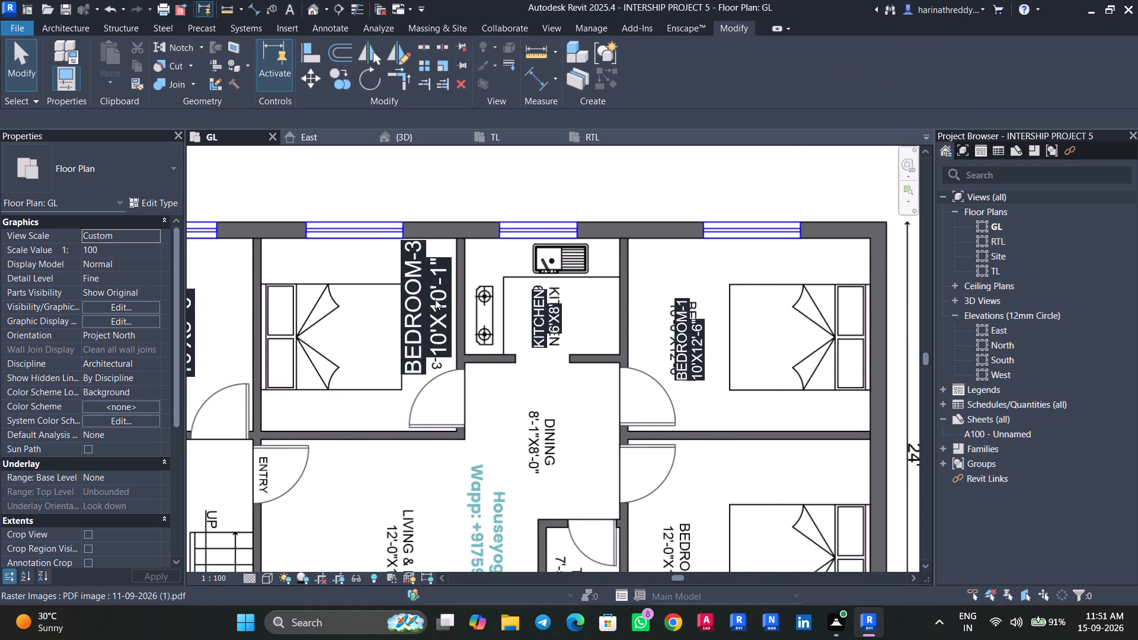
{"action": "key", "text": "Escape"}
{"action": "key", "text": "Tab"}
{"action": "left_click", "coordinate": [434, 298]}
{"action": "left_click", "coordinate": [152, 171]}
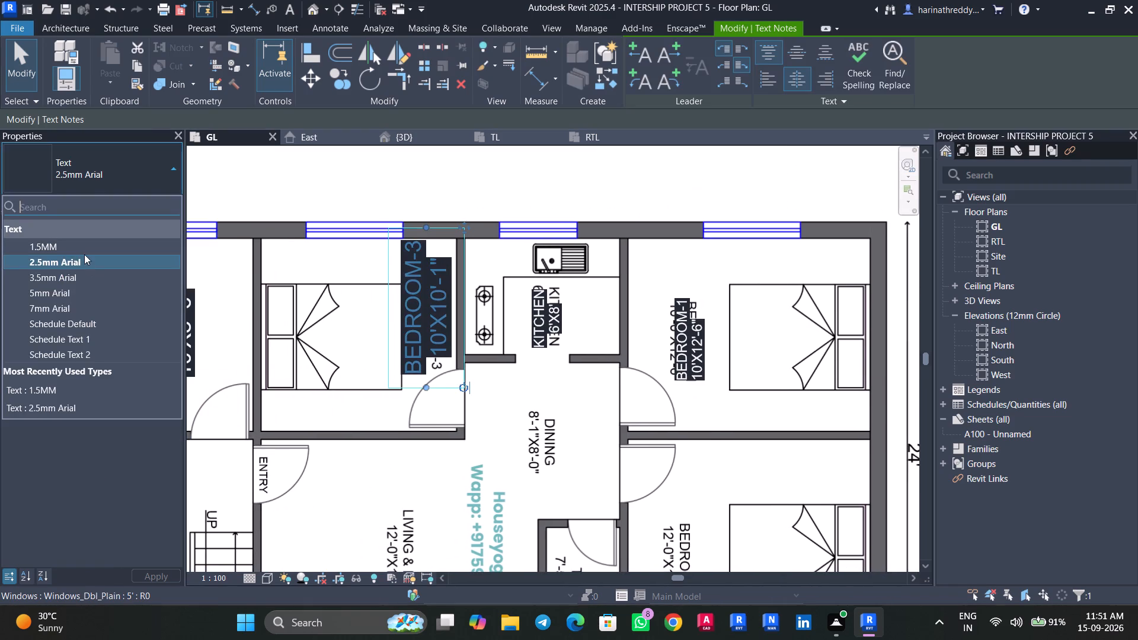
{"action": "left_click", "coordinate": [84, 250]}
{"action": "middle_click_drag", "start_coordinate": [324, 424], "coordinate": [530, 408]}
{"action": "key", "text": "Escape"}
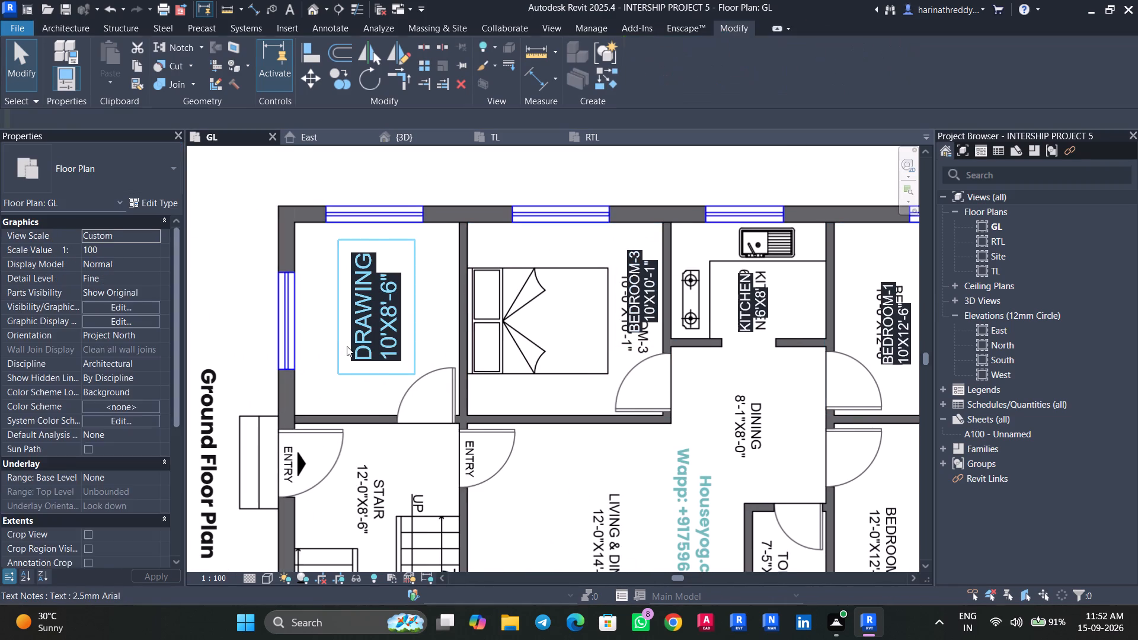
Change the DRAWING room text note's type to 1.5MM.
{"action": "left_click", "coordinate": [347, 346]}
{"action": "left_click", "coordinate": [166, 193]}
{"action": "left_click", "coordinate": [114, 245]}
{"action": "key", "text": "Escape"}
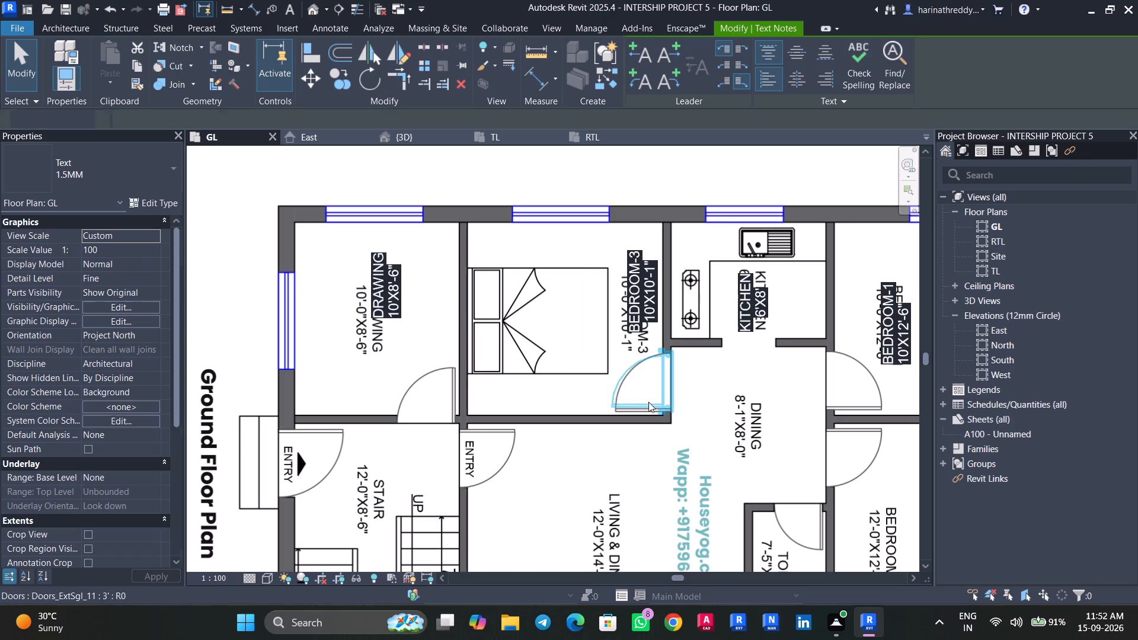
{"action": "key", "text": "Escape"}
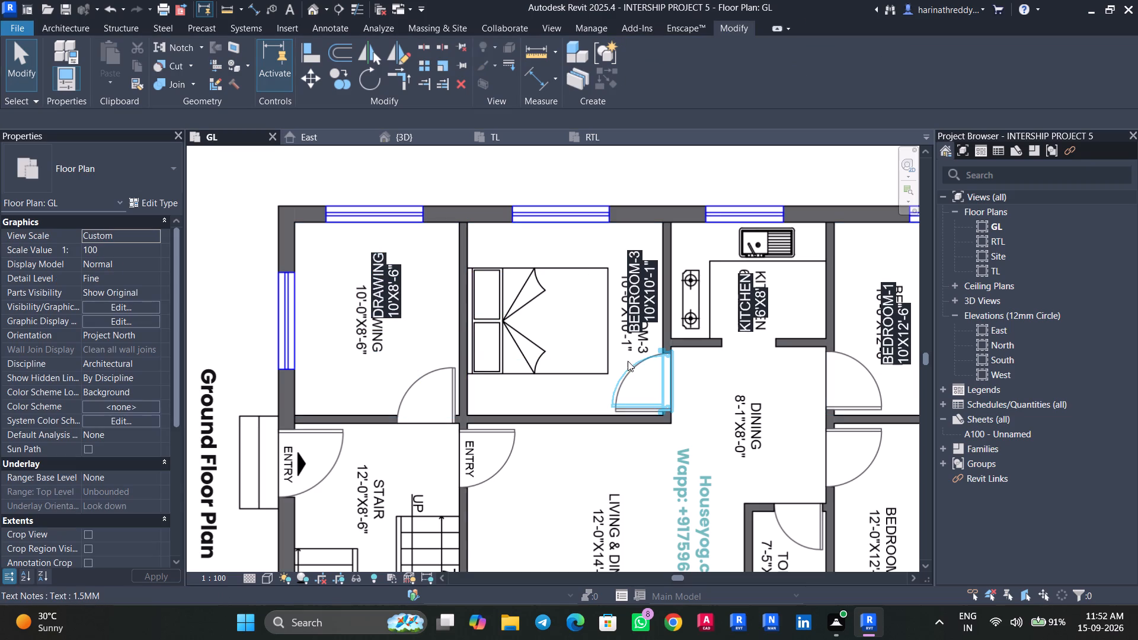
Place a 2.5mm Arial text note in the lower-right bedroom reading BEDROOM-2 with 12'X12'6" on a second line.
{"action": "middle_click_drag", "start_coordinate": [640, 441], "coordinate": [544, 322]}
{"action": "scroll", "coordinate": [544, 380], "scroll_direction": "down", "scroll_amount": 2}
{"action": "middle_click_drag", "start_coordinate": [544, 380], "coordinate": [522, 372]}
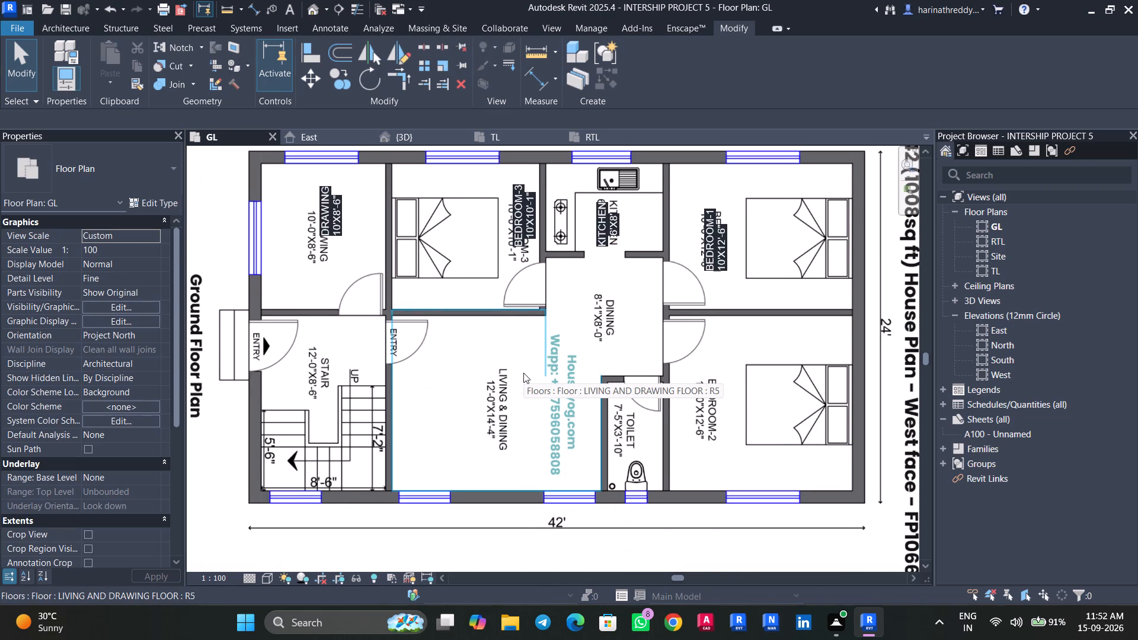
{"action": "scroll", "coordinate": [705, 431], "scroll_direction": "up", "scroll_amount": 3}
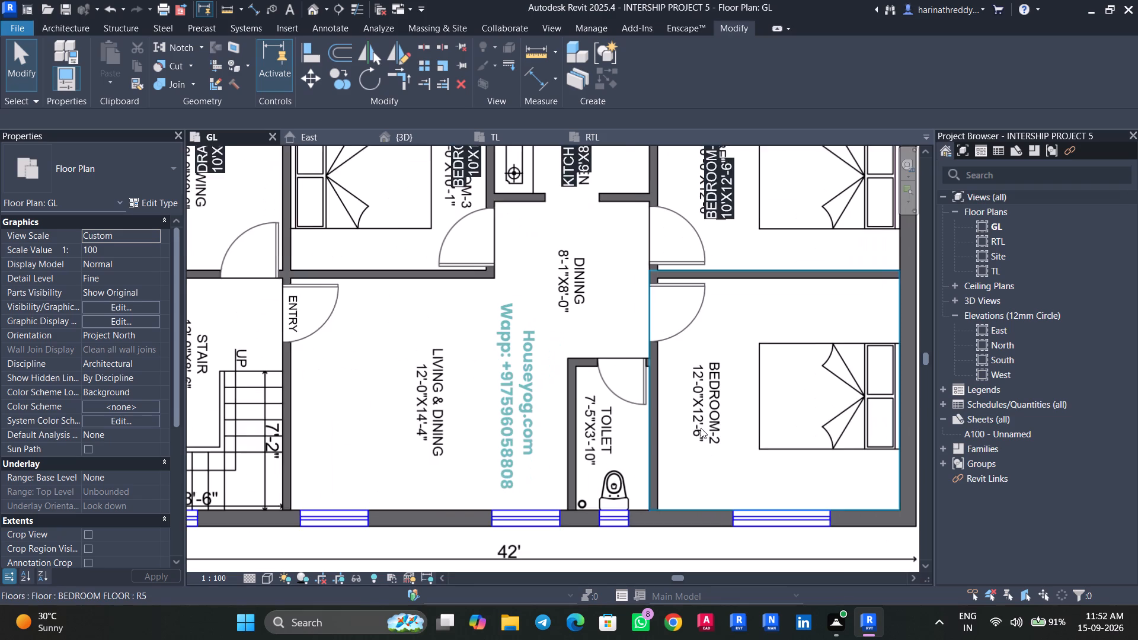
{"action": "middle_click_drag", "start_coordinate": [701, 428], "coordinate": [520, 445]}
{"action": "key", "text": "t"}
{"action": "key", "text": "x"}
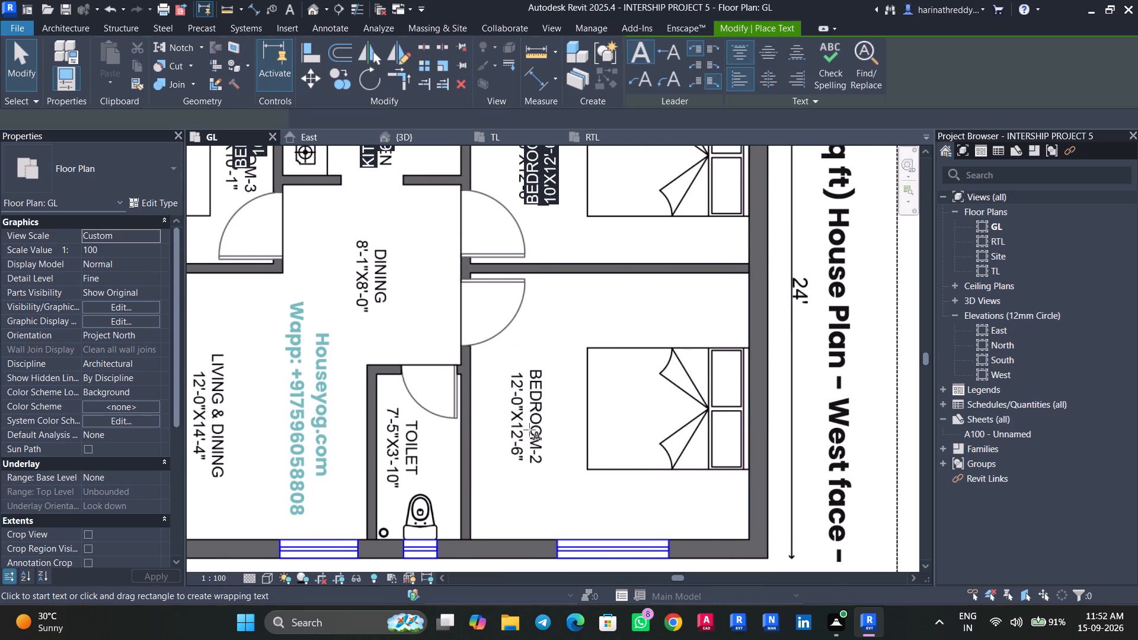
{"action": "left_click", "coordinate": [552, 287]}
{"action": "type", "text": "BEDR"}
{"action": "type", "text": "OOM"}
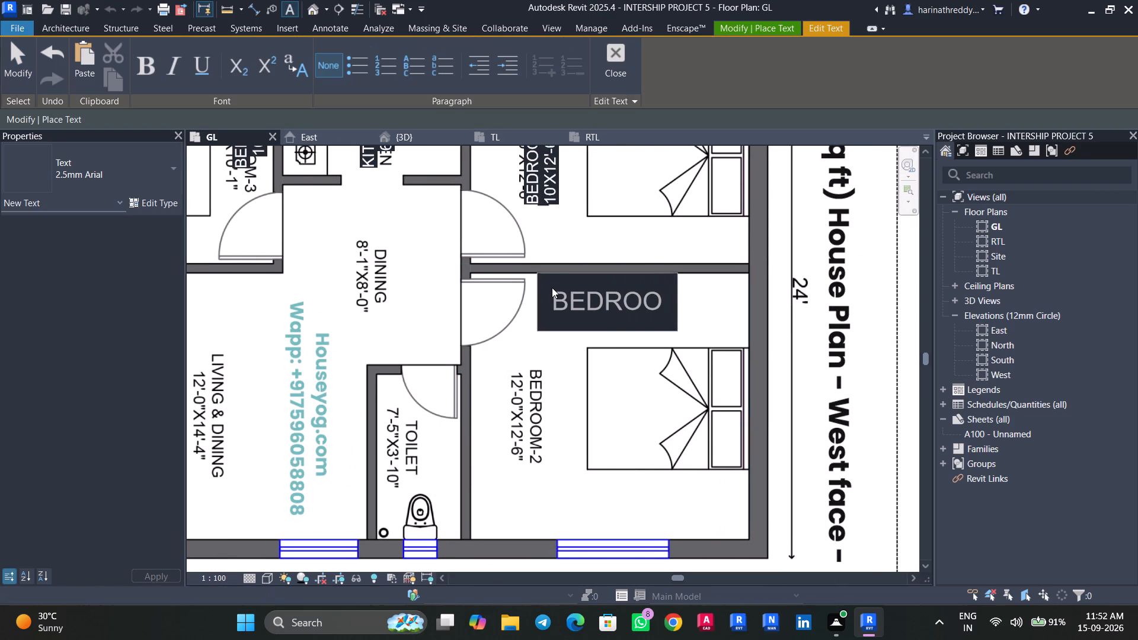
{"action": "type", "text": "-2"}
{"action": "key", "text": "Return"}
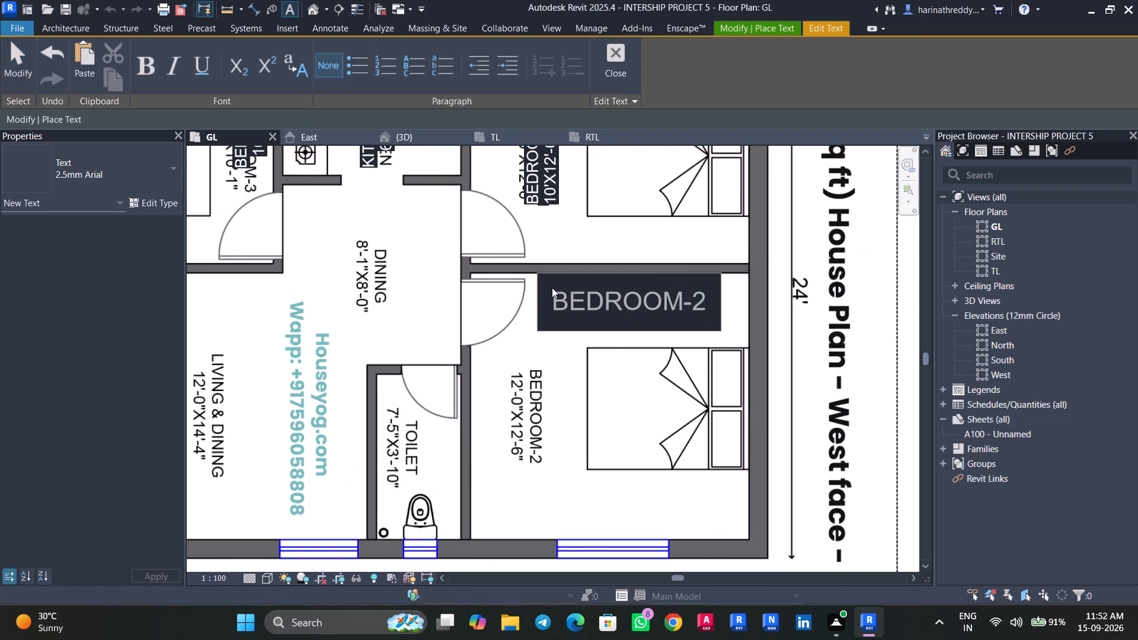
{"action": "type", "text": "12"}
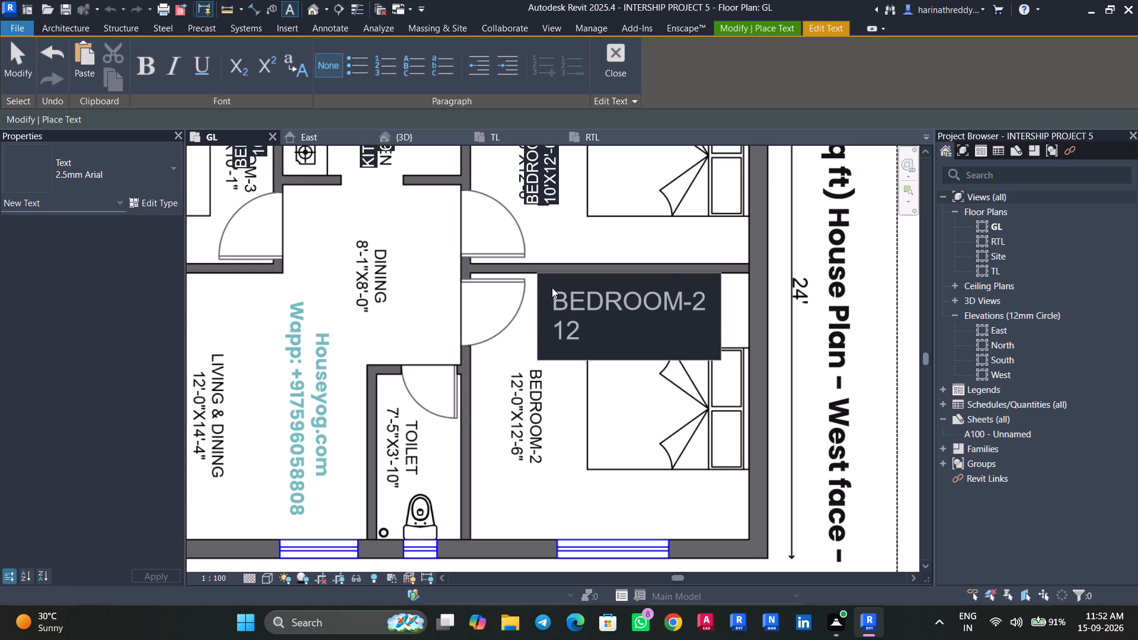
{"action": "key", "text": "apostrophe"}
{"action": "key", "text": "x"}
{"action": "type", "text": "12"}
{"action": "key", "text": "apostrophe"}
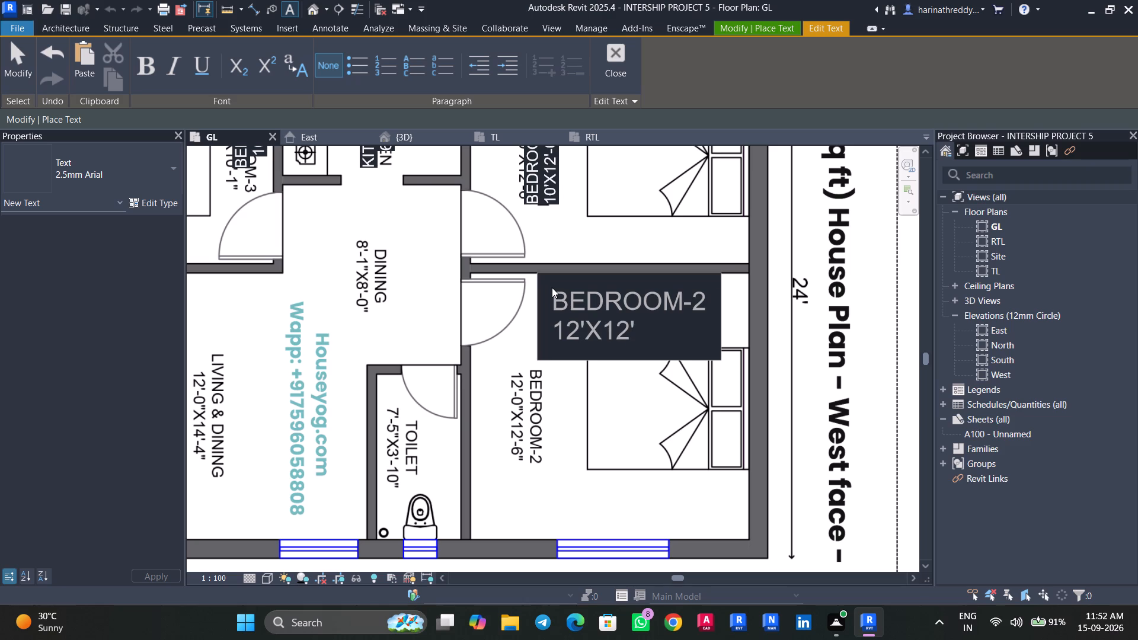
{"action": "key", "text": "plus"}
{"action": "key", "text": "BackSpace"}
{"action": "type", "text": "6\""}
{"action": "key", "text": "Return"}
{"action": "left_click", "coordinate": [580, 417]}
{"action": "key", "text": "Escape"}
{"action": "key", "text": "Escape"}
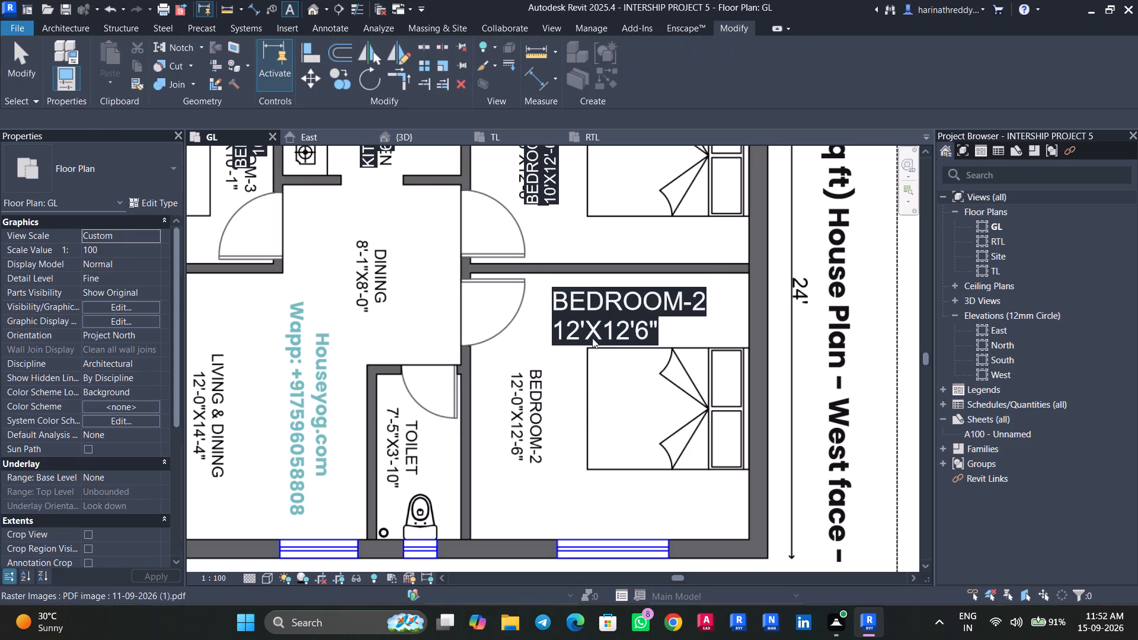
{"action": "key", "text": "Escape"}
{"action": "key", "text": "Escape"}
Centre-align the BEDROOM-2 note's text horizontally and change its text type to 1.5MM.
{"action": "left_click", "coordinate": [599, 330]}
{"action": "key", "text": "Escape"}
{"action": "key", "text": "Tab"}
{"action": "left_click", "coordinate": [605, 325]}
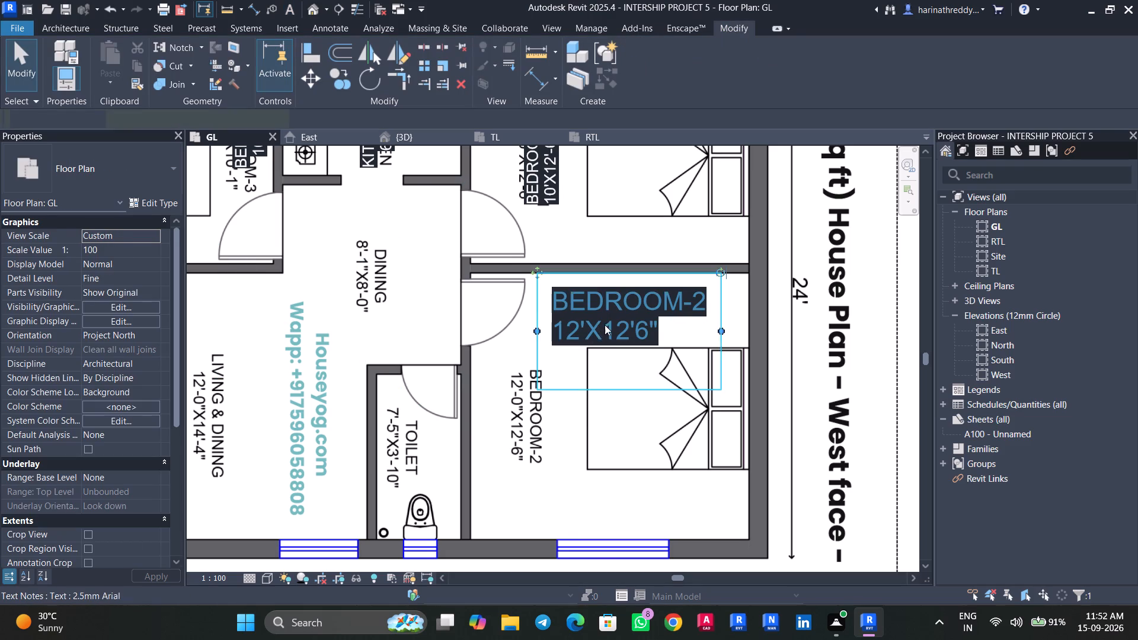
{"action": "left_click", "coordinate": [805, 75]}
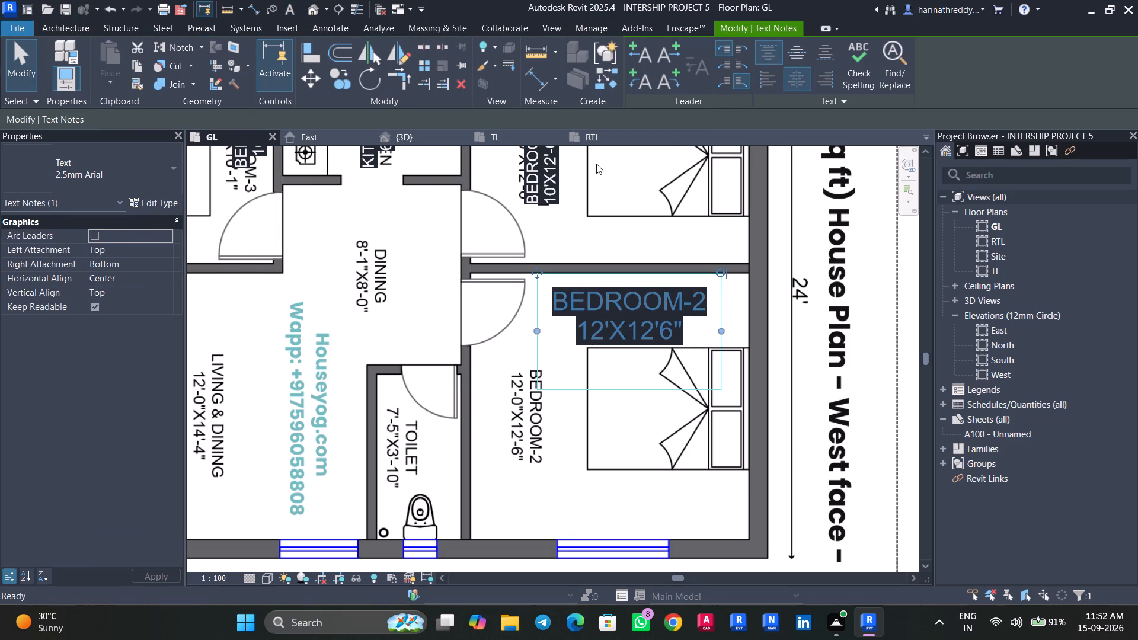
{"action": "left_click", "coordinate": [92, 183]}
{"action": "left_click", "coordinate": [62, 245]}
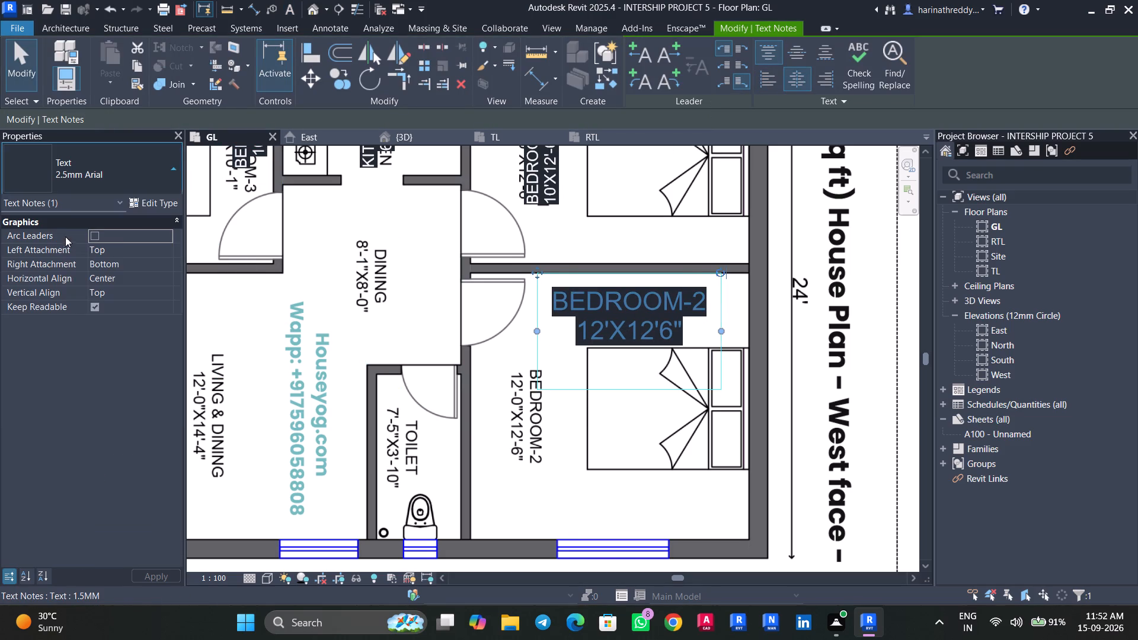
{"action": "key", "text": "Escape"}
Rotate the BEDROOM-2 note to read vertically and move it over the plan's own BEDROOM-2 label.
{"action": "left_click", "coordinate": [612, 313]}
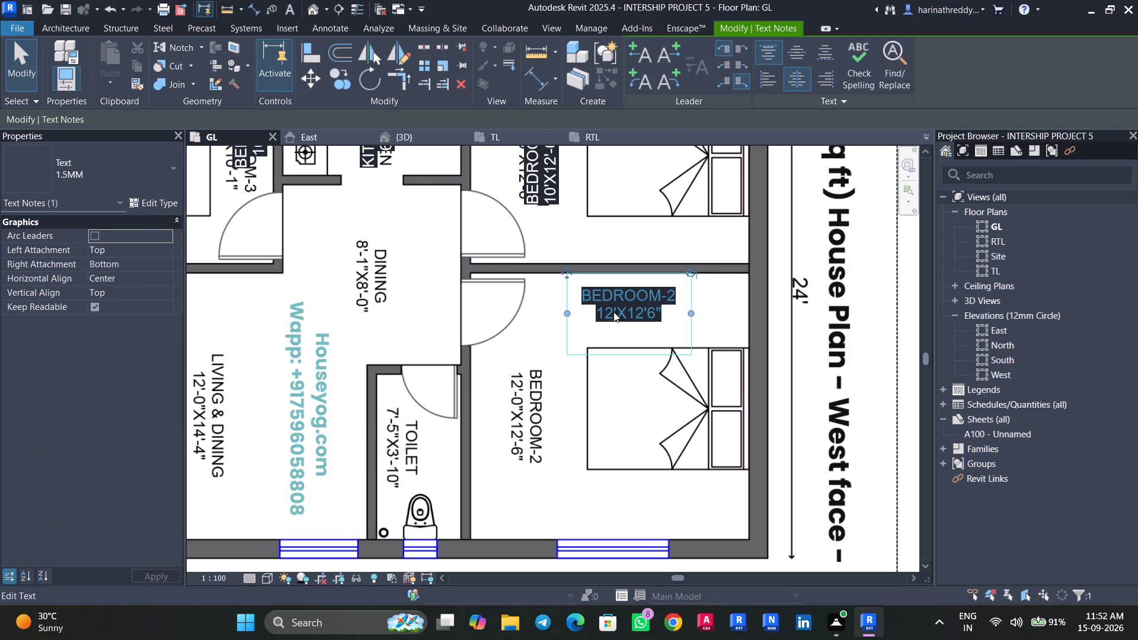
{"action": "left_click_drag", "start_coordinate": [690, 271], "coordinate": [653, 241]}
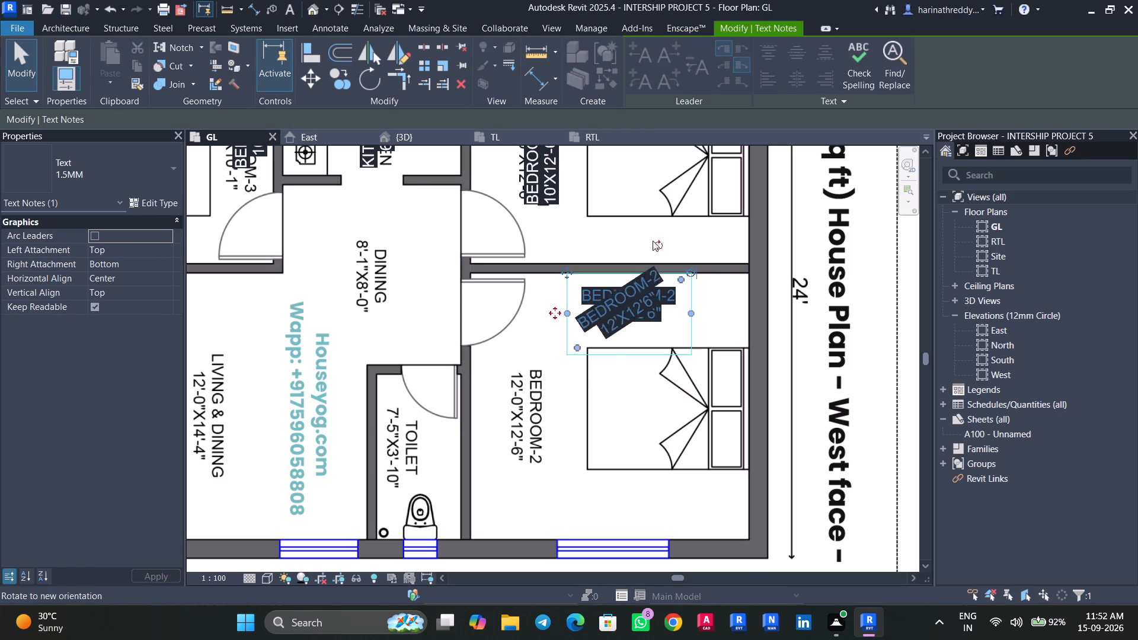
{"action": "left_click_drag", "start_coordinate": [653, 241], "coordinate": [584, 236]}
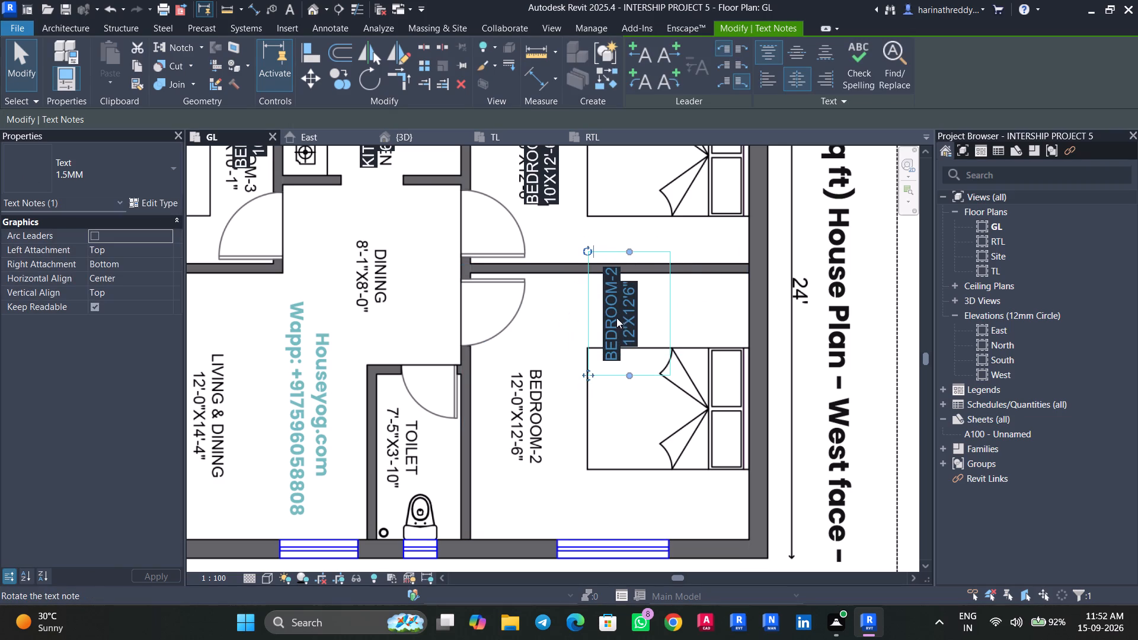
{"action": "left_click_drag", "start_coordinate": [586, 375], "coordinate": [492, 478]}
{"action": "key", "text": "Escape"}
{"action": "key", "text": "Escape"}
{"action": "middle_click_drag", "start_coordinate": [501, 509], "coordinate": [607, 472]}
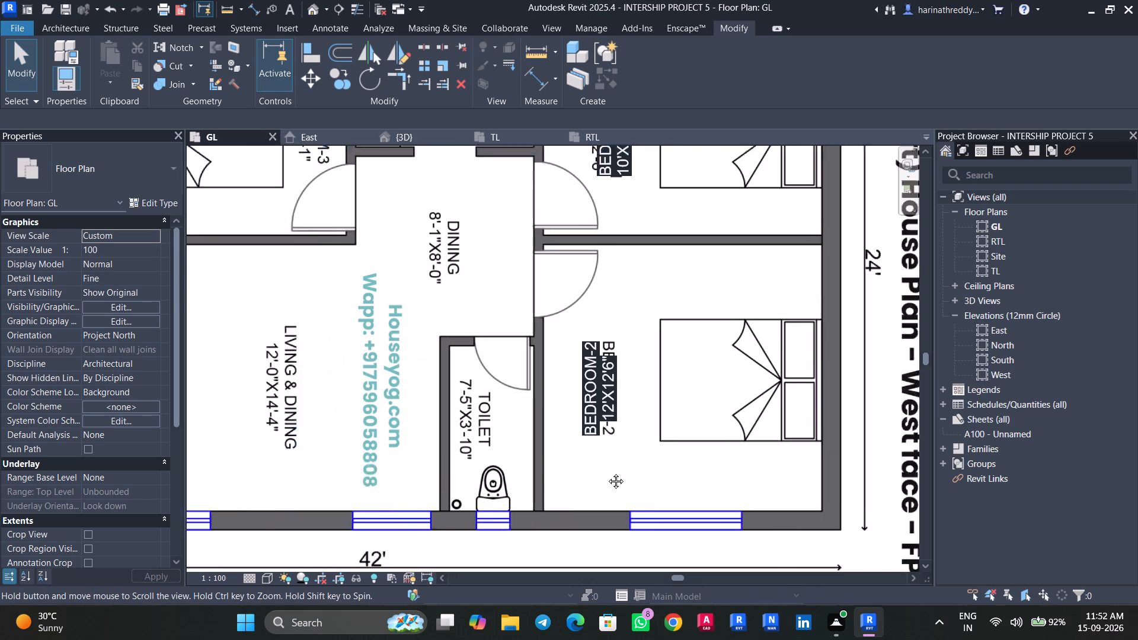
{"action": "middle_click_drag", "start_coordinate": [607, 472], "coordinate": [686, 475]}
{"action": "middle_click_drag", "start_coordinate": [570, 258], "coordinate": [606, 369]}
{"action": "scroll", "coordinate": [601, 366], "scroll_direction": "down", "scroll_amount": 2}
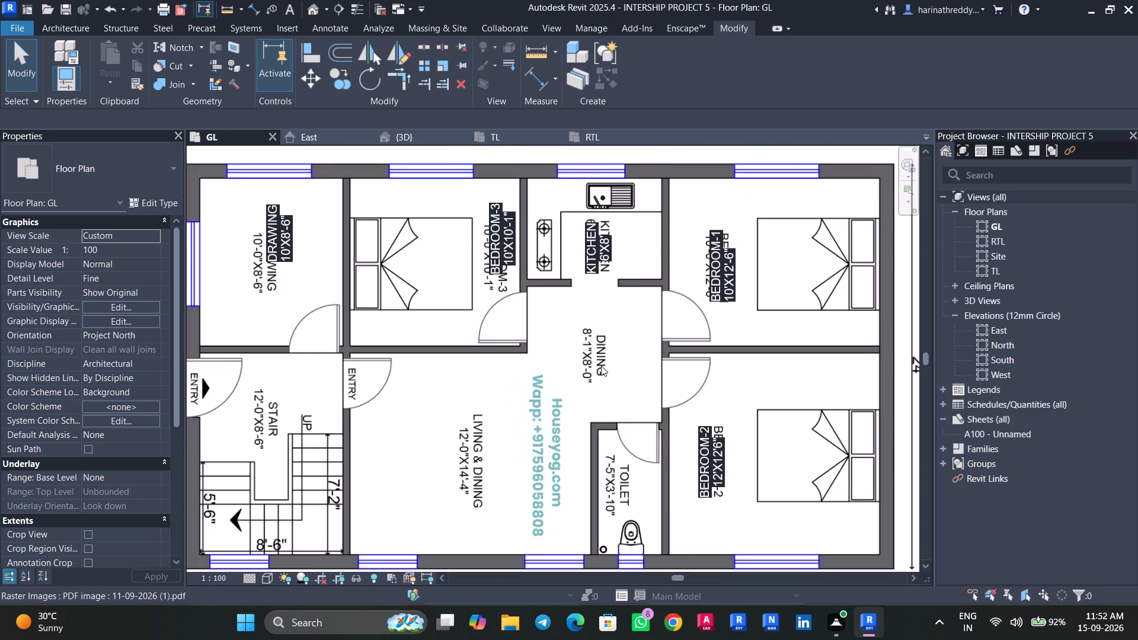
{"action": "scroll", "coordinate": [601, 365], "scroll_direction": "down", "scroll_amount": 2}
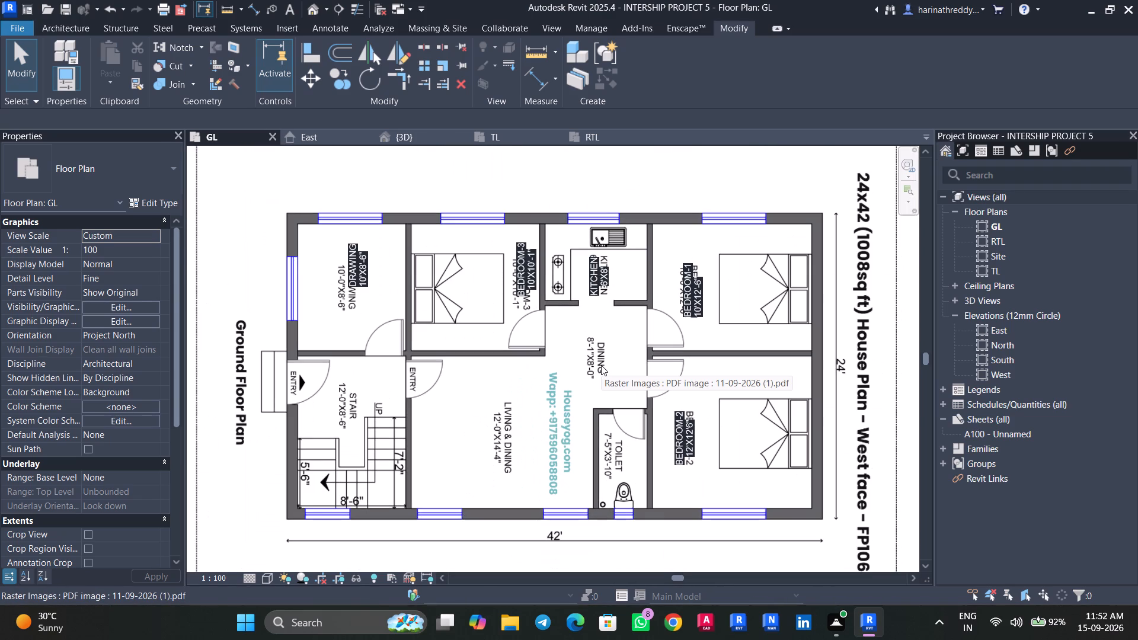
Place a 1.5MM text note in the dining area reading DINING with 8'-1"X8' on a second line.
{"action": "scroll", "coordinate": [601, 365], "scroll_direction": "up", "scroll_amount": 3}
{"action": "type", "text": "TX"}
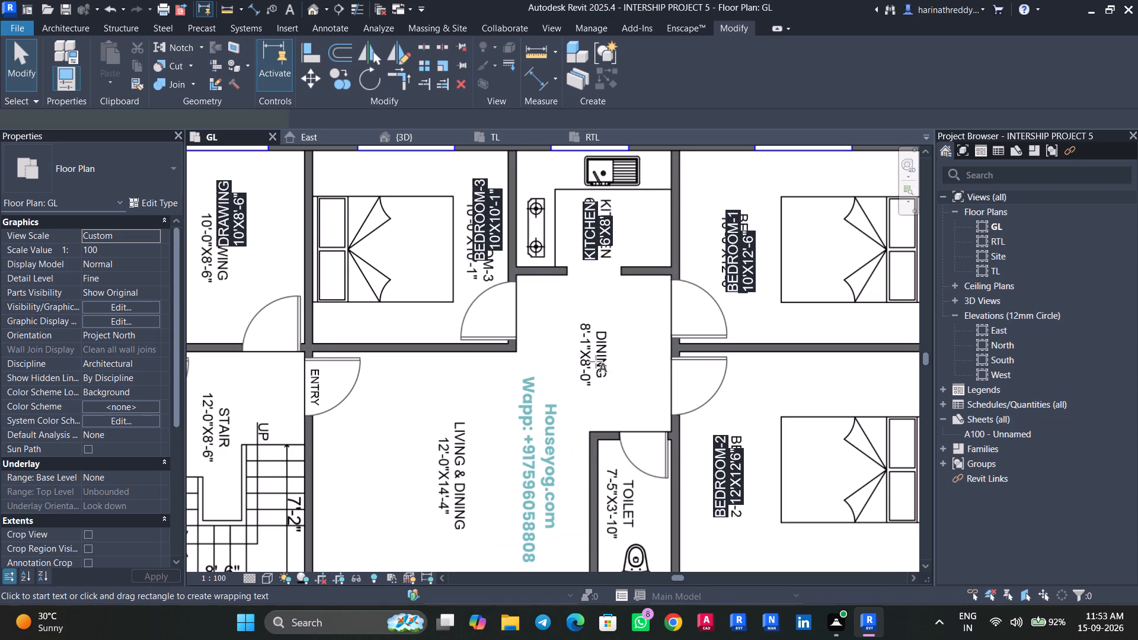
{"action": "left_click", "coordinate": [96, 165]}
{"action": "left_click", "coordinate": [73, 246]}
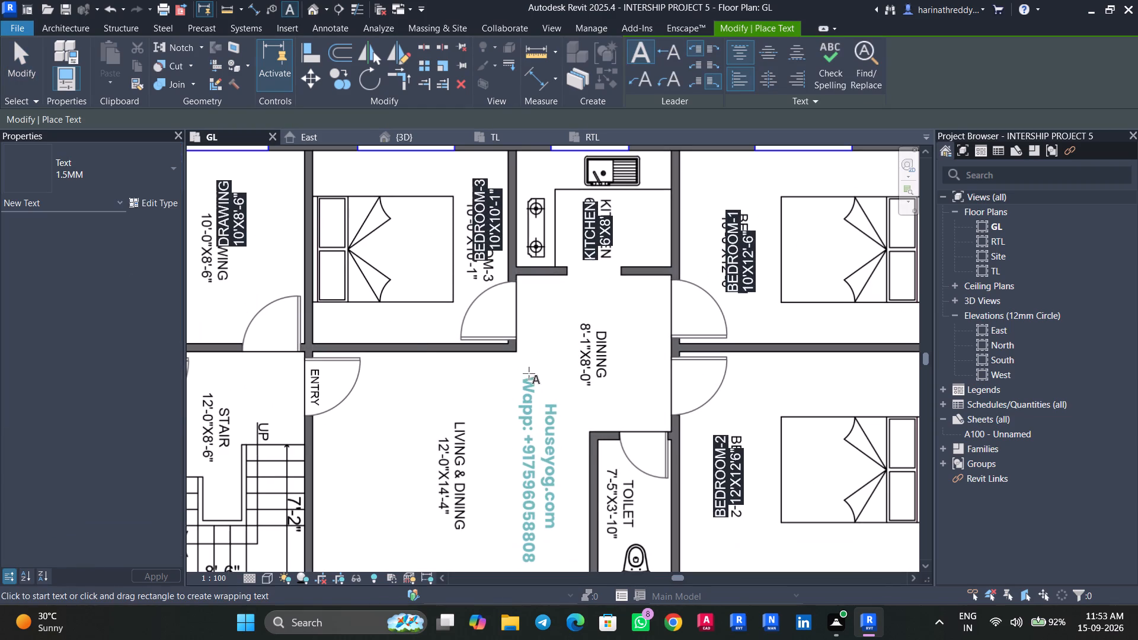
{"action": "left_click", "coordinate": [543, 297]}
{"action": "type", "text": "DINING"}
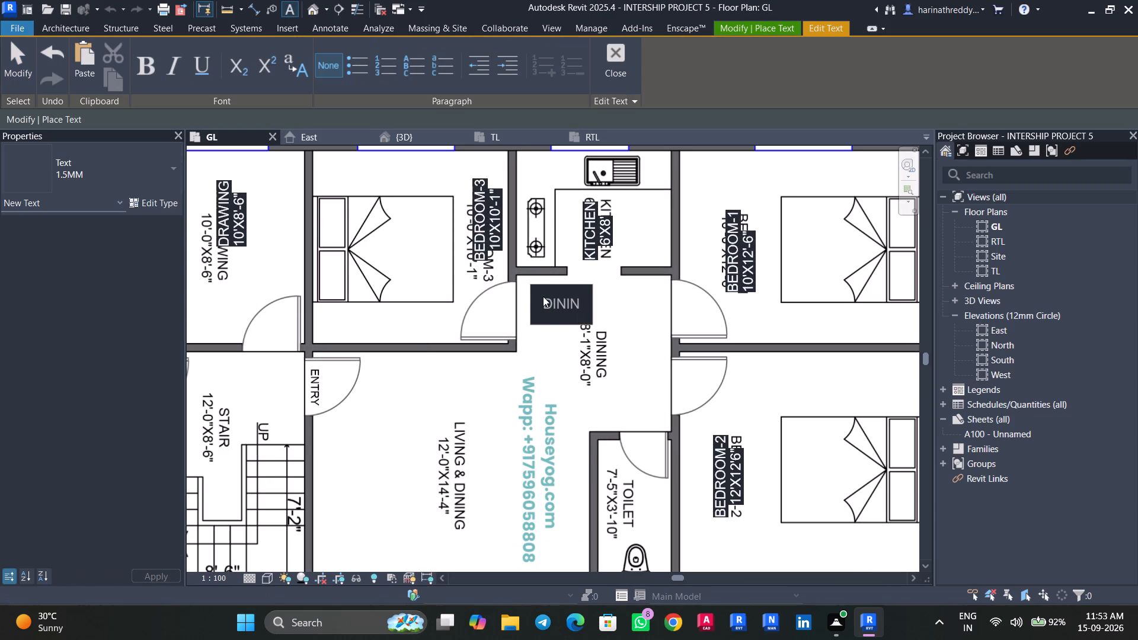
{"action": "key", "text": "Return"}
{"action": "key", "text": "8"}
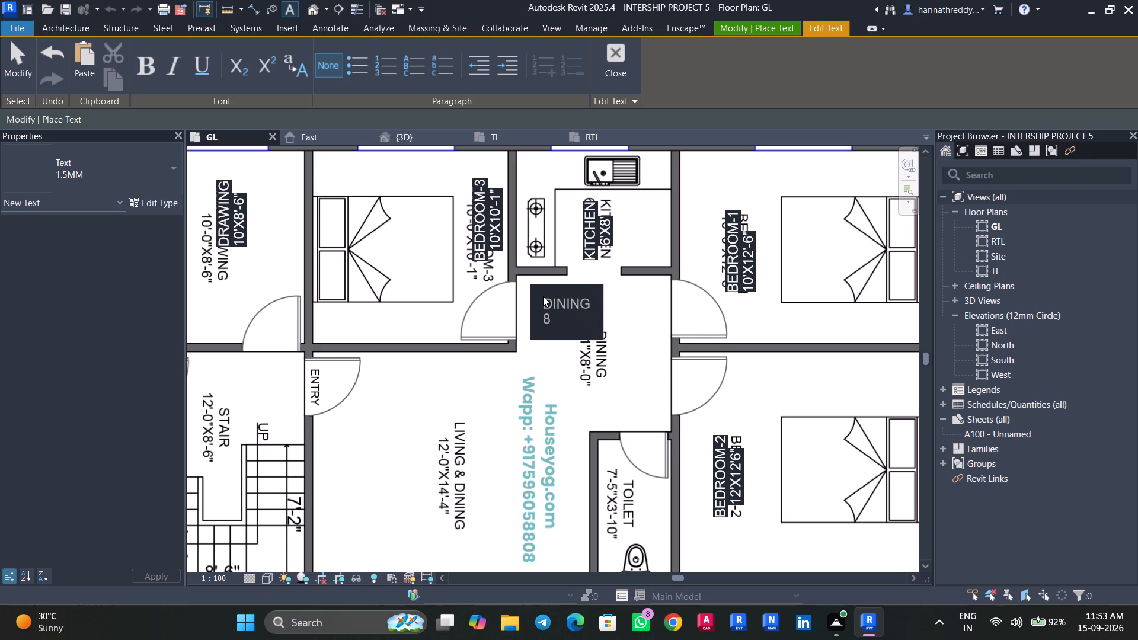
{"action": "key", "text": "comma"}
{"action": "key", "text": "BackSpace"}
{"action": "type", "text": "'-1"}
{"action": "key", "text": "shift+quotedbl"}
{"action": "key", "text": "x"}
{"action": "type", "text": "8'"}
{"action": "left_click", "coordinate": [602, 360]}
{"action": "key", "text": "Escape"}
{"action": "key", "text": "Escape"}
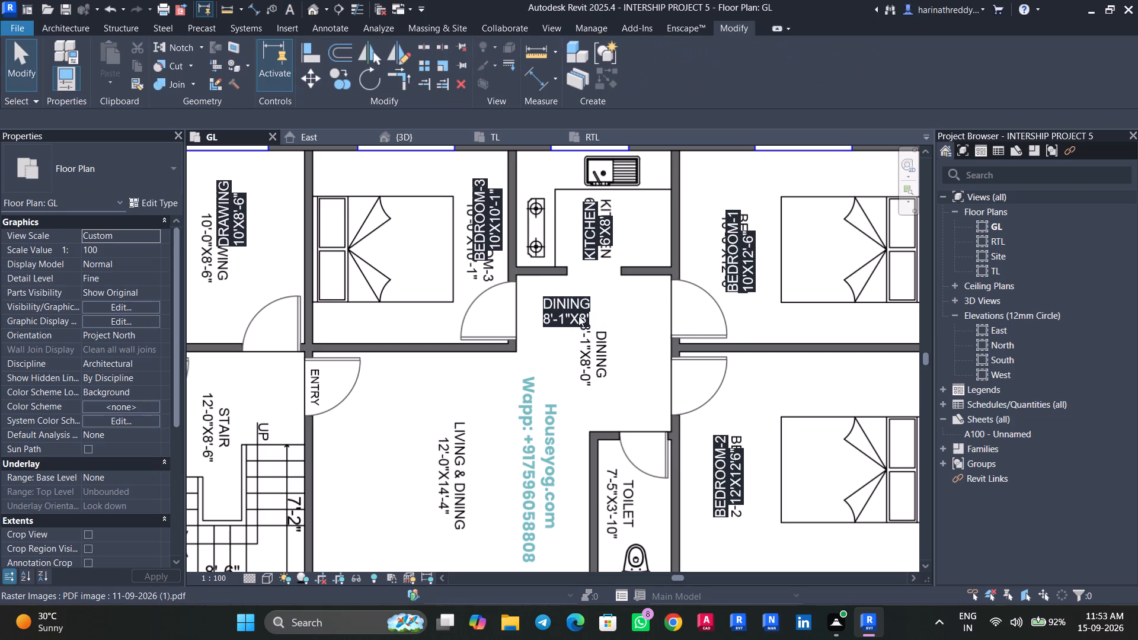
Rotate the DINING note to read vertically and move it over the plan's own DINING label.
{"action": "key", "text": "Tab"}
{"action": "left_click", "coordinate": [580, 312]}
{"action": "scroll", "coordinate": [575, 308], "scroll_direction": "up", "scroll_amount": 3}
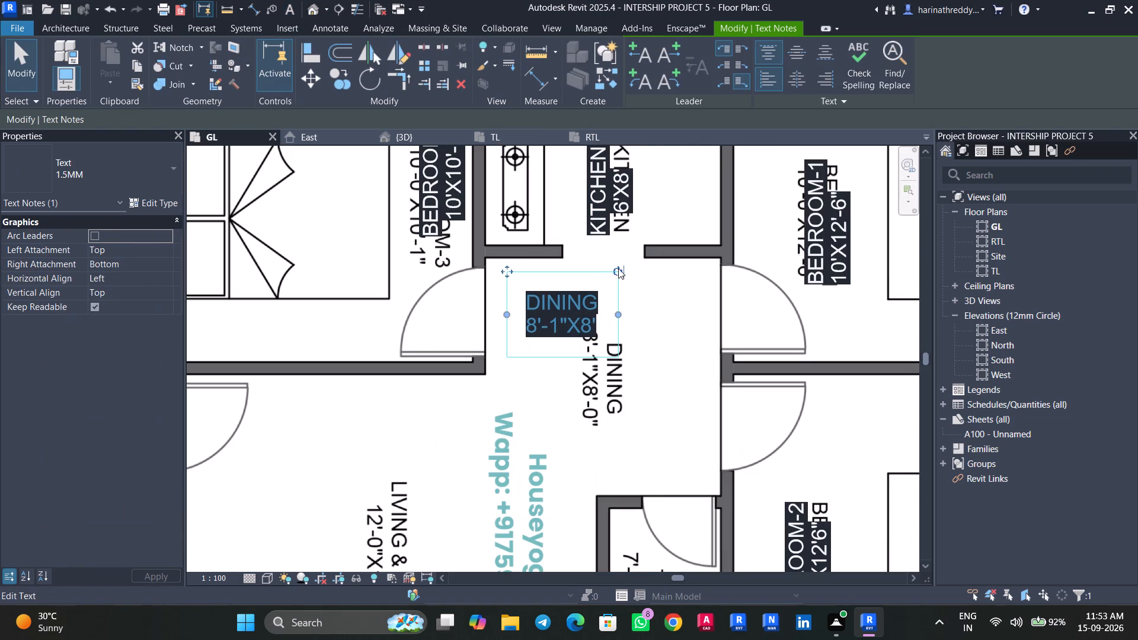
{"action": "left_click_drag", "start_coordinate": [618, 268], "coordinate": [586, 349]}
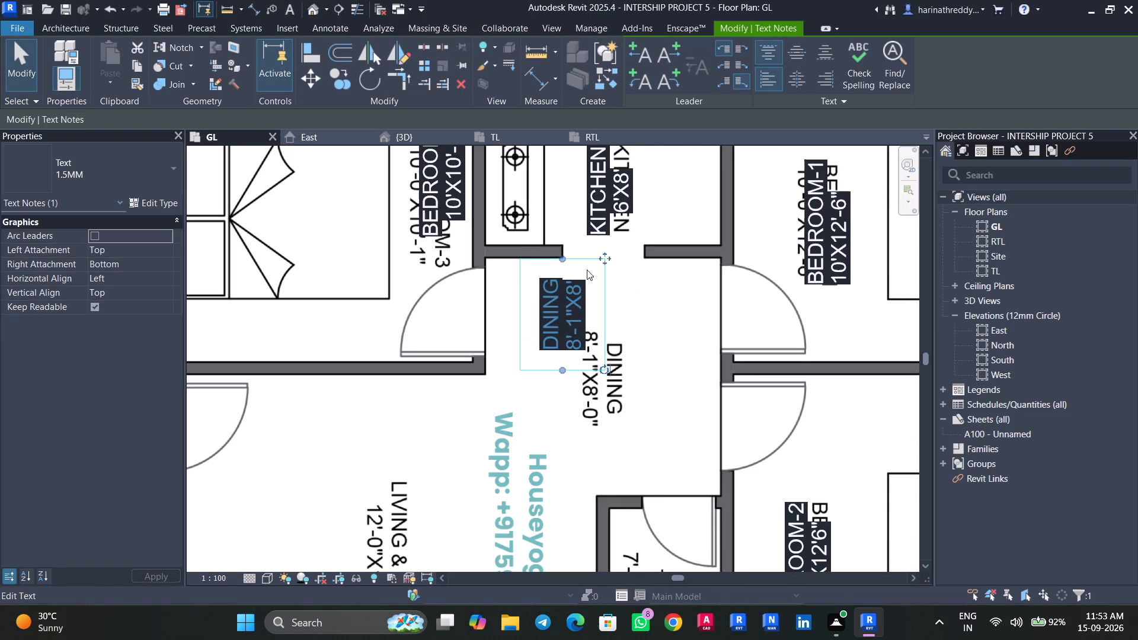
{"action": "left_click_drag", "start_coordinate": [600, 261], "coordinate": [644, 331]}
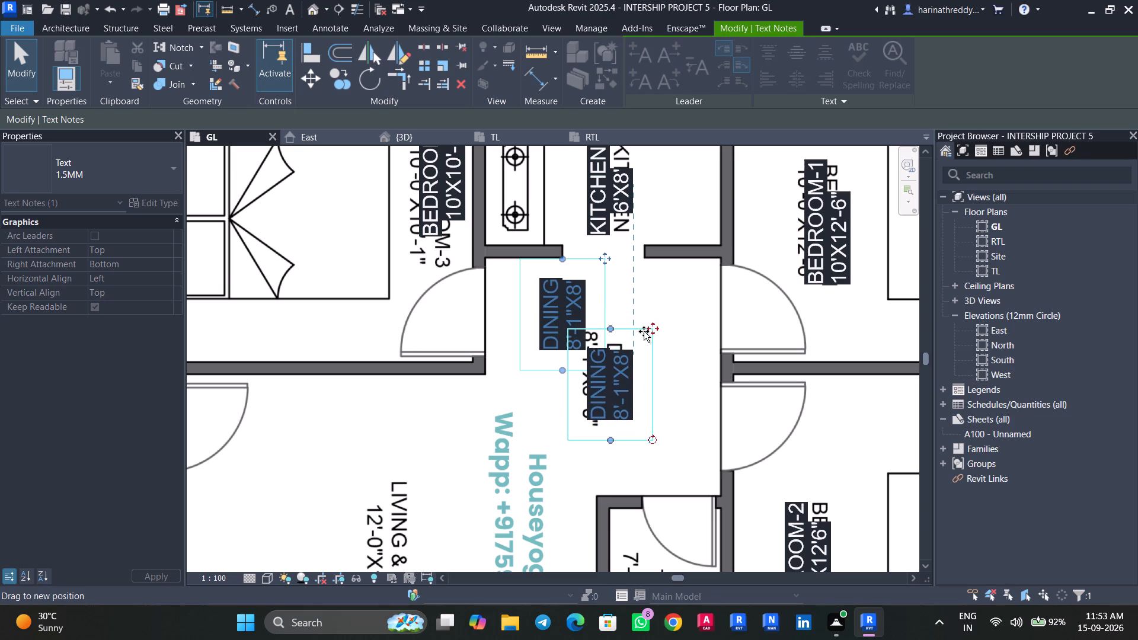
{"action": "left_click_drag", "start_coordinate": [644, 331], "coordinate": [643, 324]}
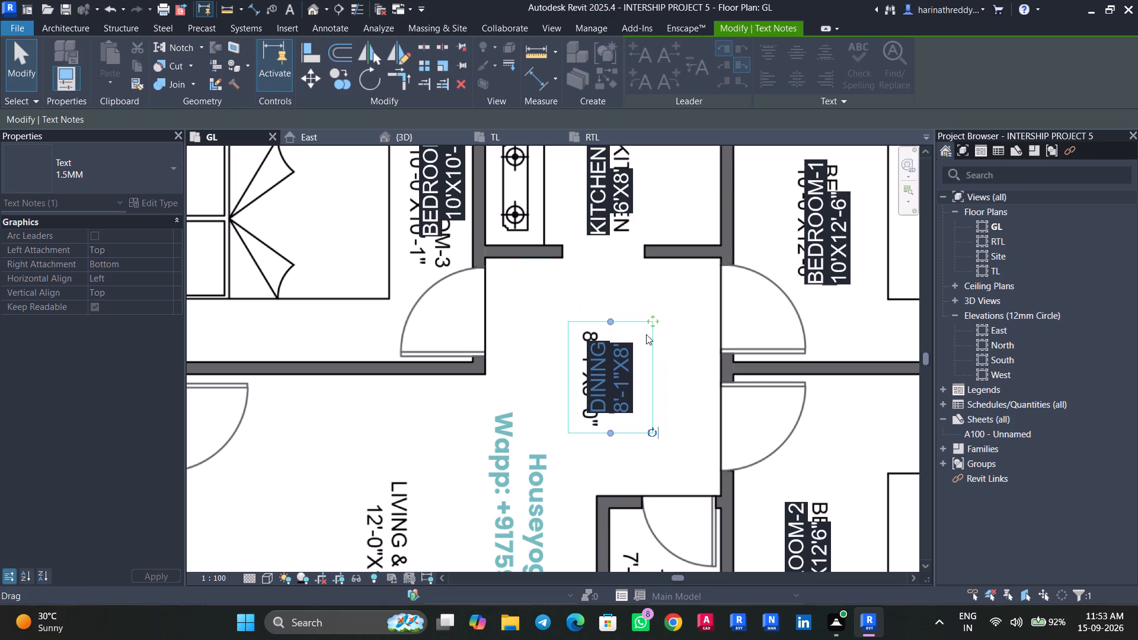
{"action": "key", "text": "Escape"}
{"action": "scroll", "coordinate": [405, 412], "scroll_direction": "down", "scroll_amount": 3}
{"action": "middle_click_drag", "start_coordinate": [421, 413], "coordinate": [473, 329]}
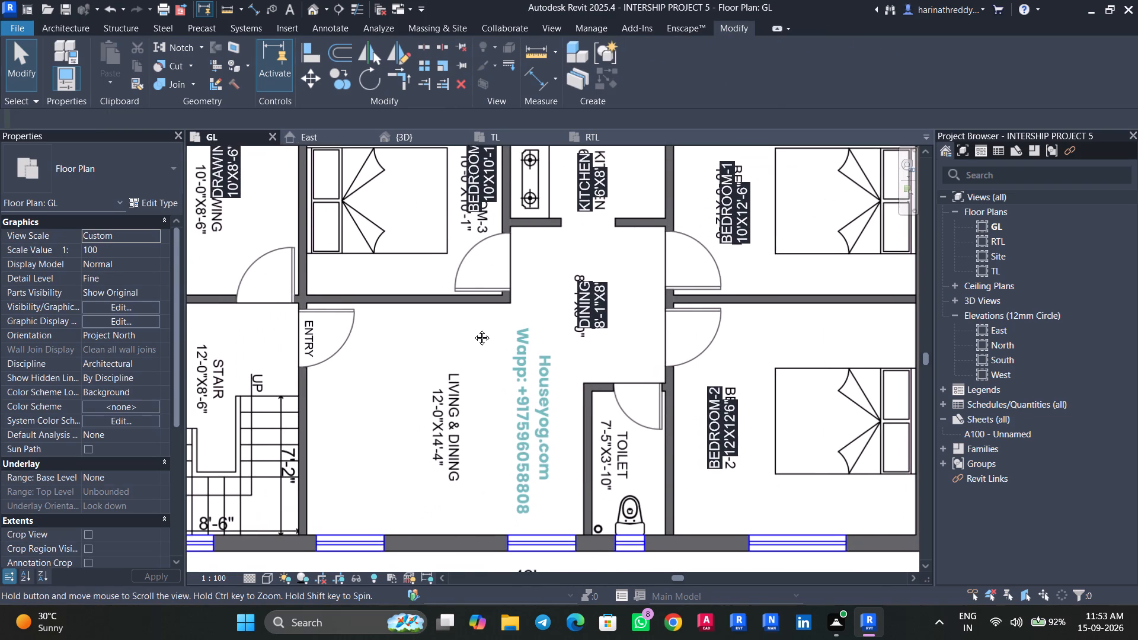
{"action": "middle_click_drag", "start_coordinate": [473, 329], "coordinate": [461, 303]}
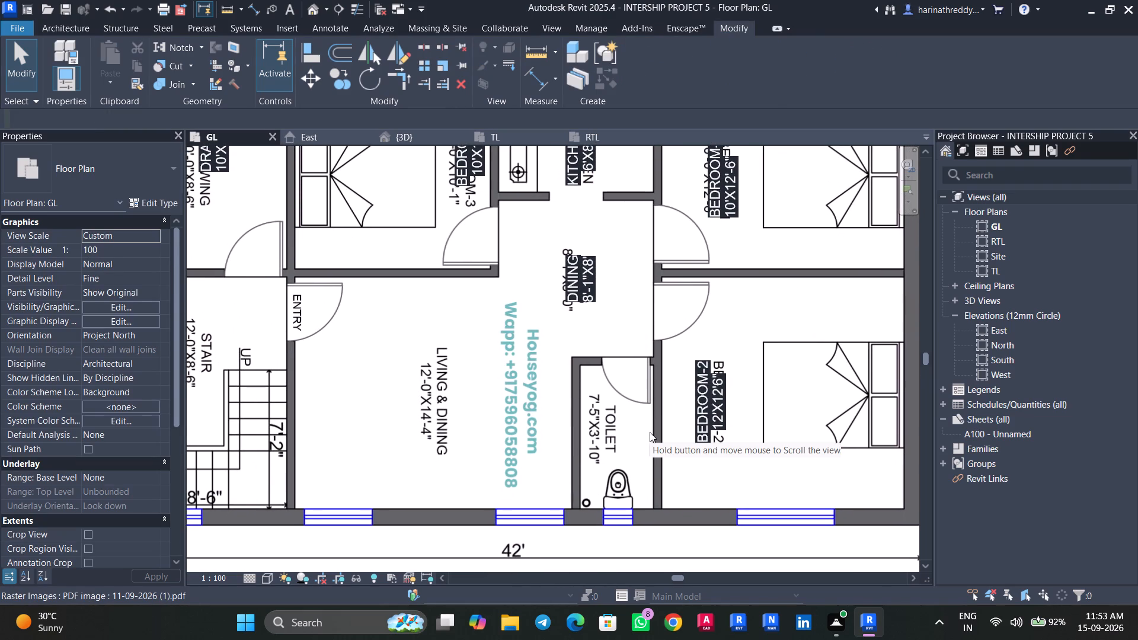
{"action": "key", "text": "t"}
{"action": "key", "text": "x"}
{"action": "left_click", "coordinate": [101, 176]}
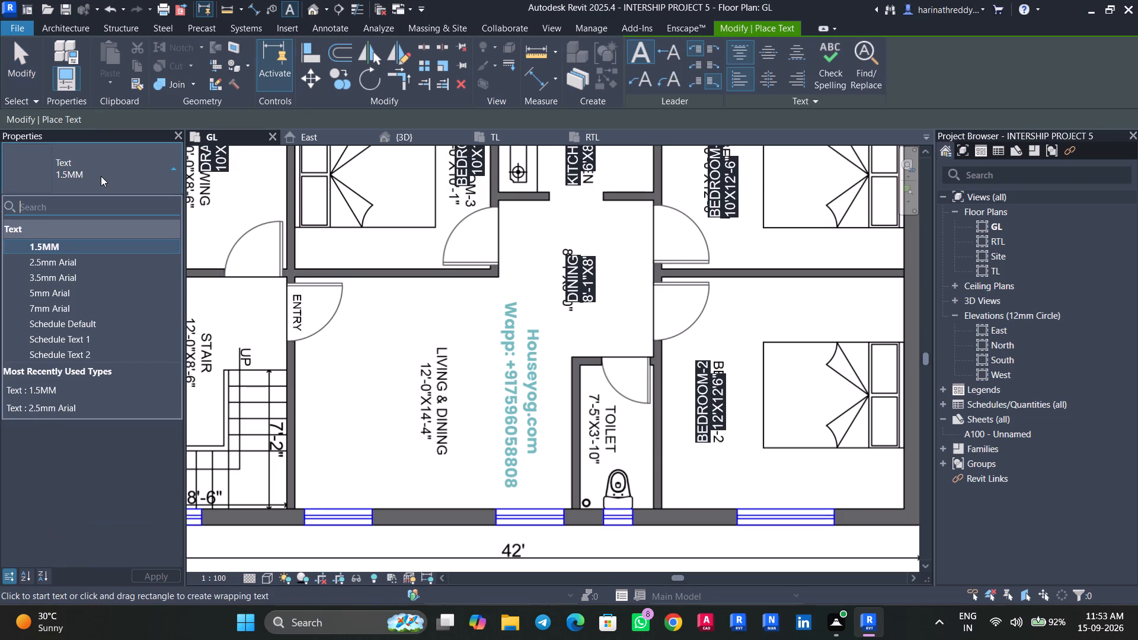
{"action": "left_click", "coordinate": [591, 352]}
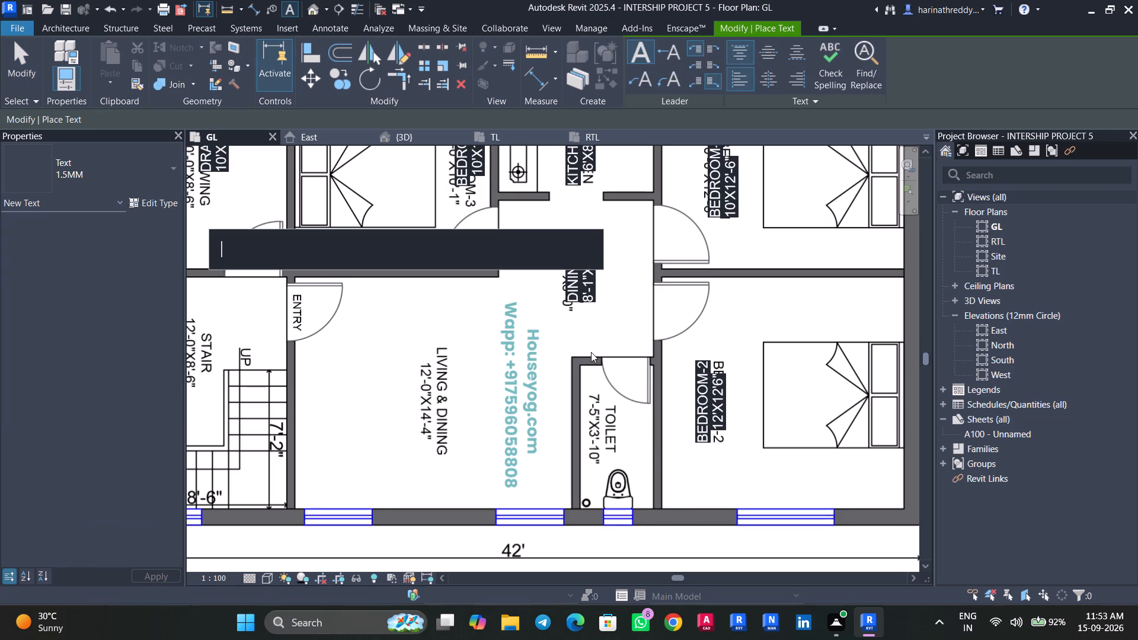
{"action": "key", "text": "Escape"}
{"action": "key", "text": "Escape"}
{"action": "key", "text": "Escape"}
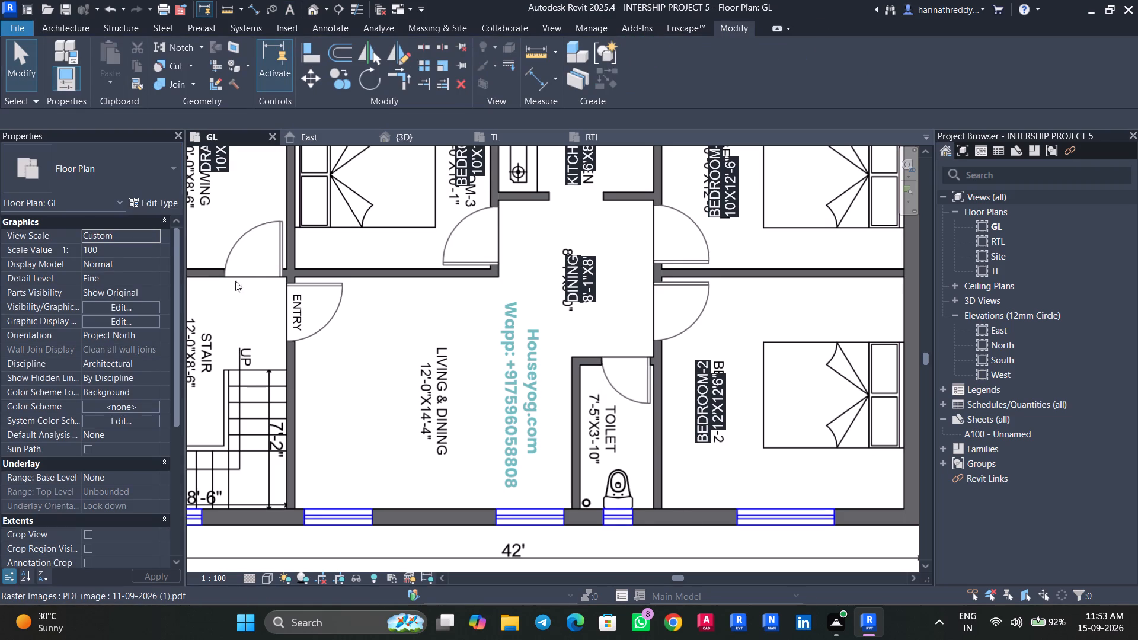
Place a 1.5MM text note at the toilet doorway reading TOILET with 7'-5"X3'-10" on a second line.
{"action": "key", "text": "t"}
{"action": "key", "text": "x"}
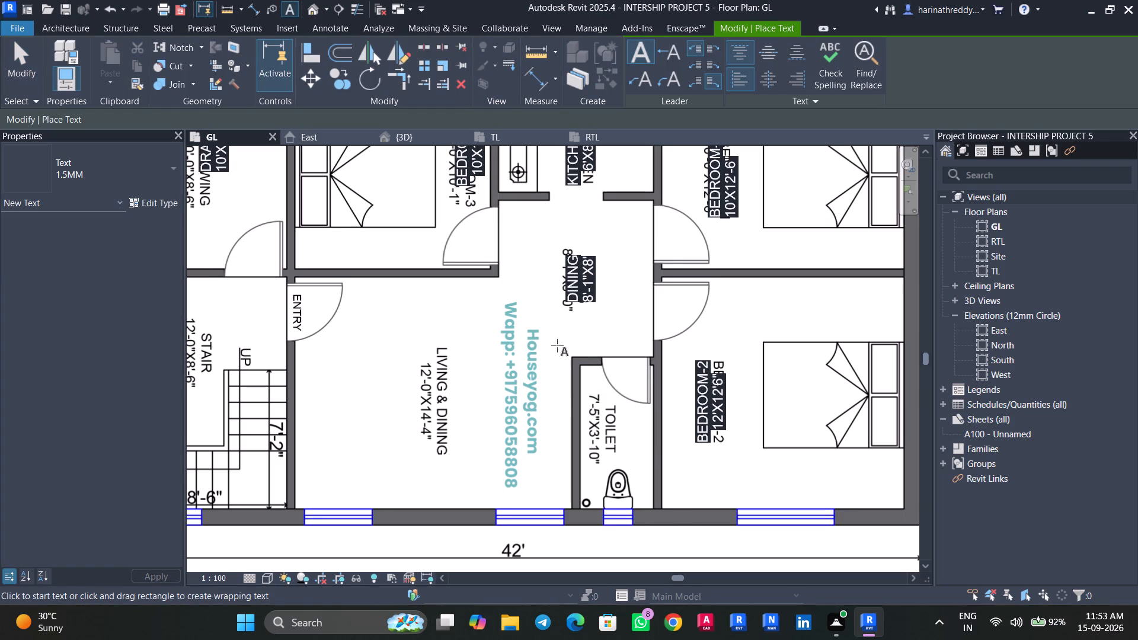
{"action": "left_click", "coordinate": [580, 347]}
{"action": "type", "text": "TOILET"}
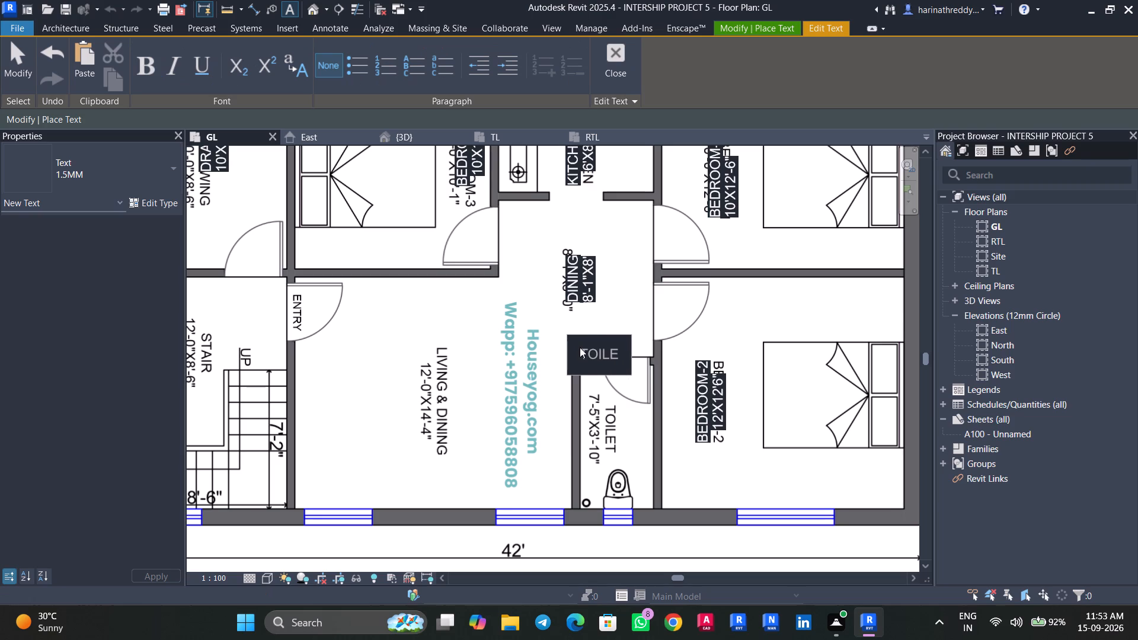
{"action": "key", "text": "Return"}
{"action": "key", "text": "7"}
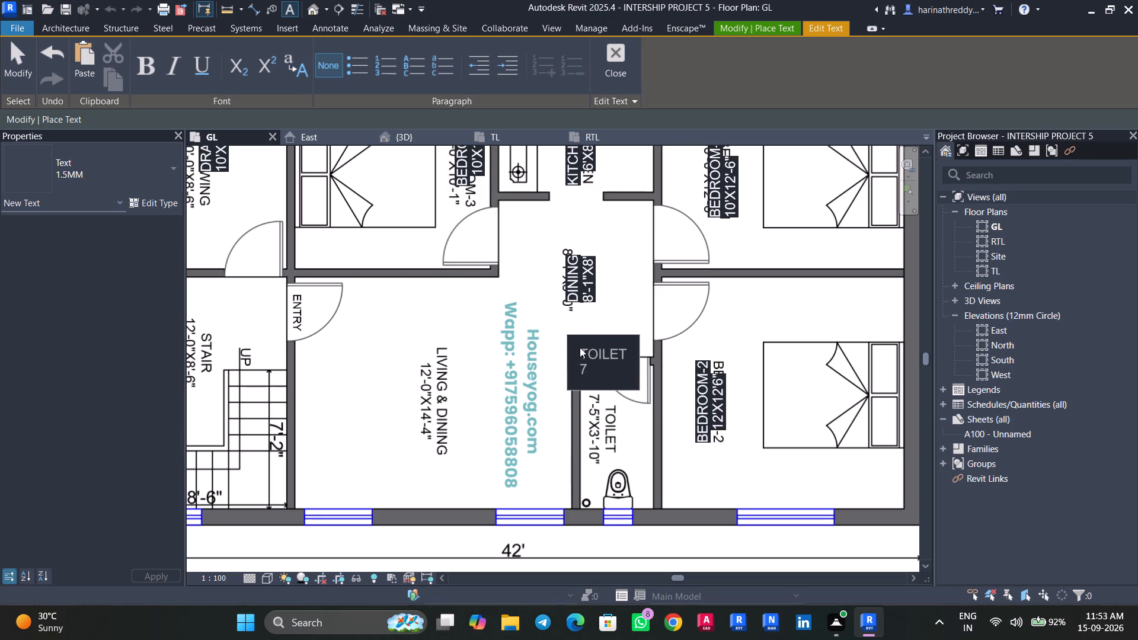
{"action": "type", "text": "'-"}
{"action": "type", "text": "5\""}
{"action": "key", "text": "x"}
{"action": "type", "text": "3'-10\""}
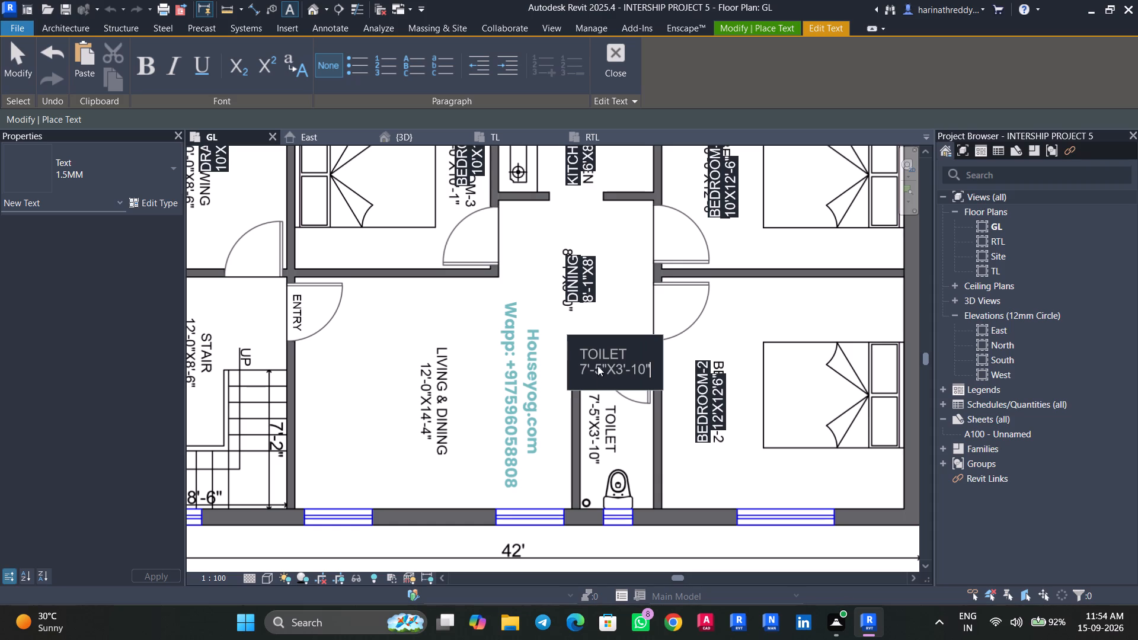
Indent the note's TOILET line with two leading spaces and finish editing the text.
{"action": "left_click", "coordinate": [619, 396]}
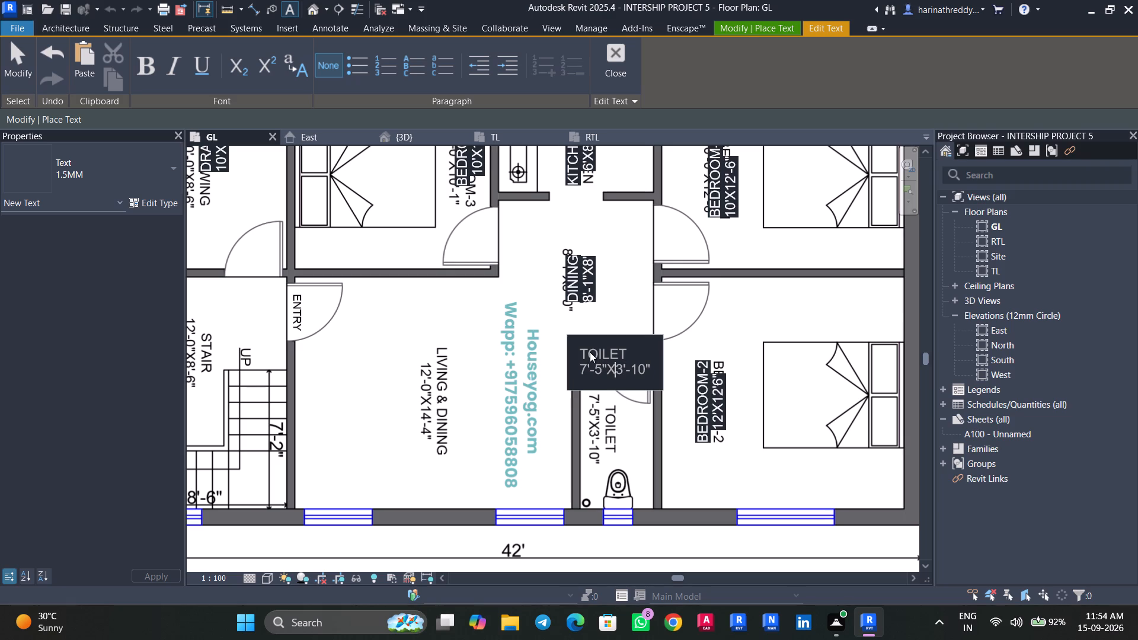
{"action": "left_click", "coordinate": [586, 352]}
{"action": "left_click", "coordinate": [583, 350]}
{"action": "key", "text": "space"}
{"action": "key", "text": "space"}
{"action": "left_click", "coordinate": [615, 447]}
{"action": "key", "text": "Escape"}
{"action": "key", "text": "Escape"}
{"action": "key", "text": "Escape"}
Rotate the TOILET note to read vertically and move it into the toilet room over the plan's own label.
{"action": "key", "text": "Tab"}
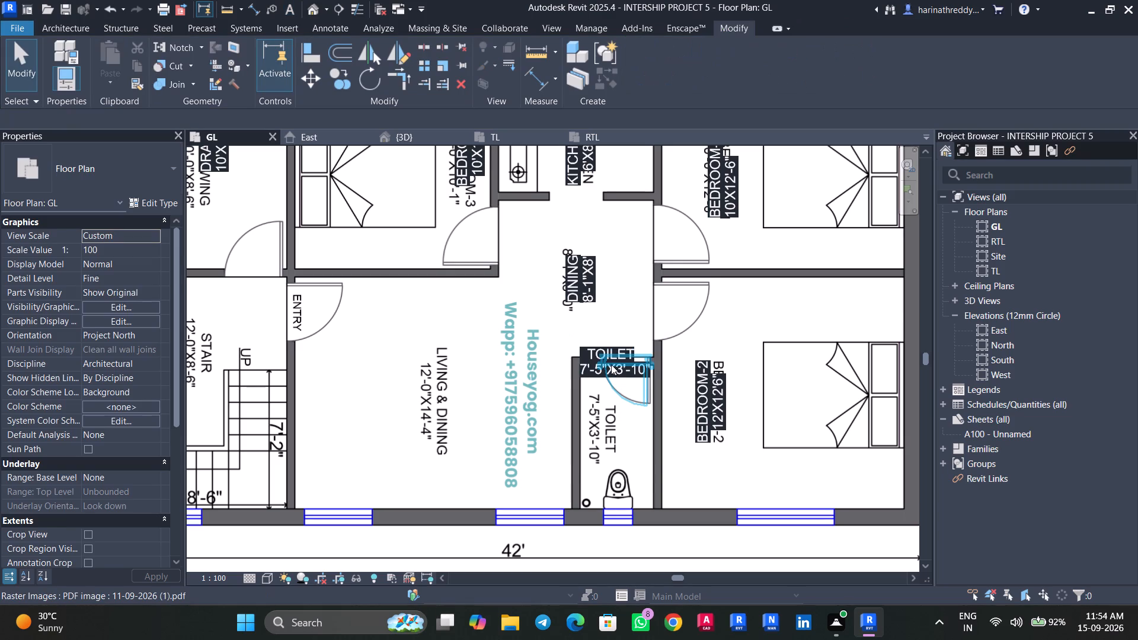
{"action": "left_click", "coordinate": [611, 364]}
{"action": "key", "text": "Escape"}
{"action": "key", "text": "Escape"}
{"action": "left_click", "coordinate": [578, 344]}
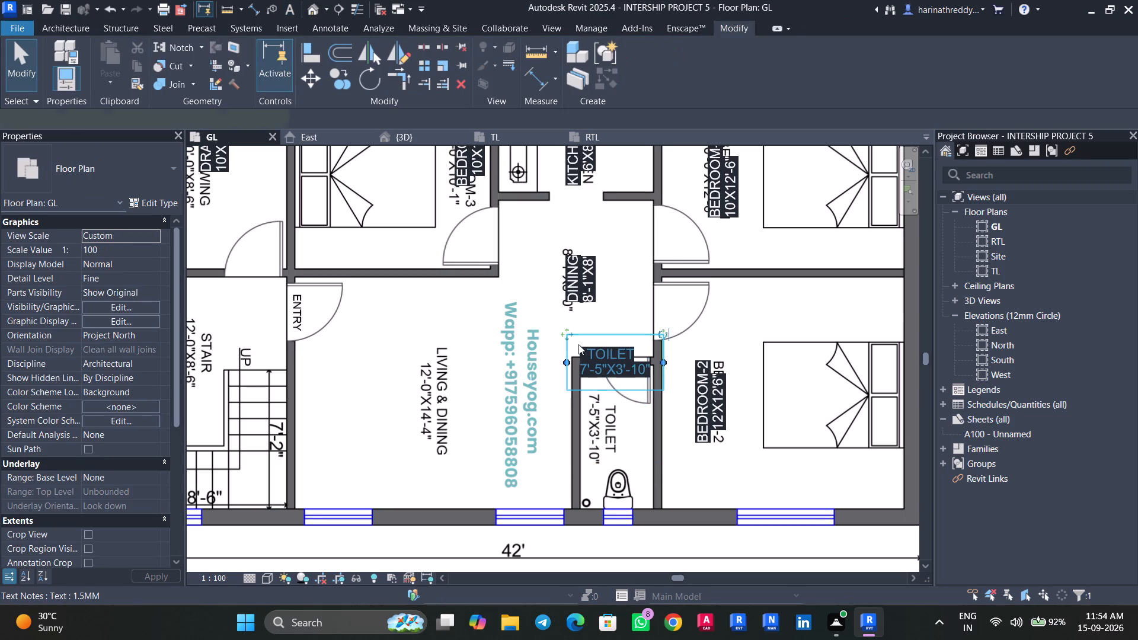
{"action": "left_click_drag", "start_coordinate": [668, 329], "coordinate": [610, 314]}
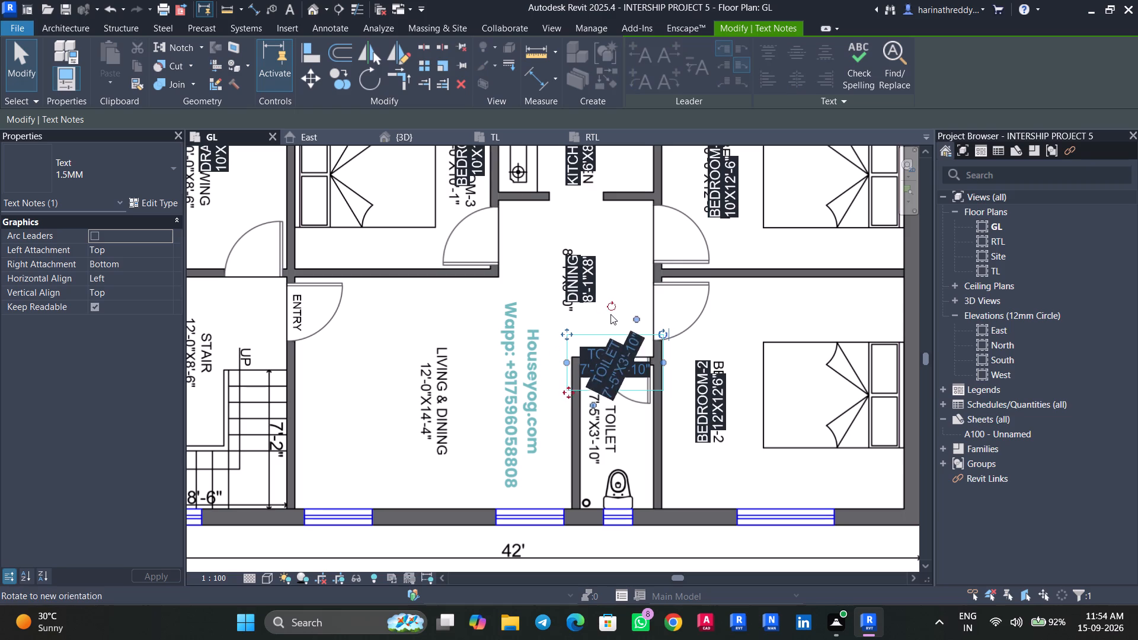
{"action": "left_click_drag", "start_coordinate": [610, 314], "coordinate": [589, 315]}
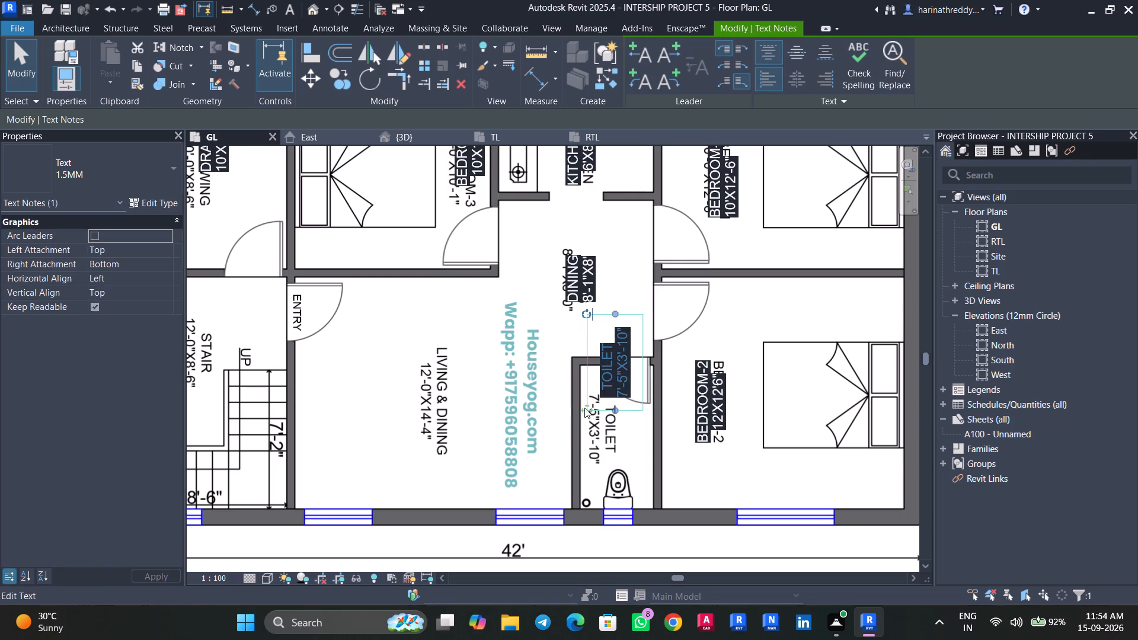
{"action": "left_click_drag", "start_coordinate": [584, 407], "coordinate": [577, 467]}
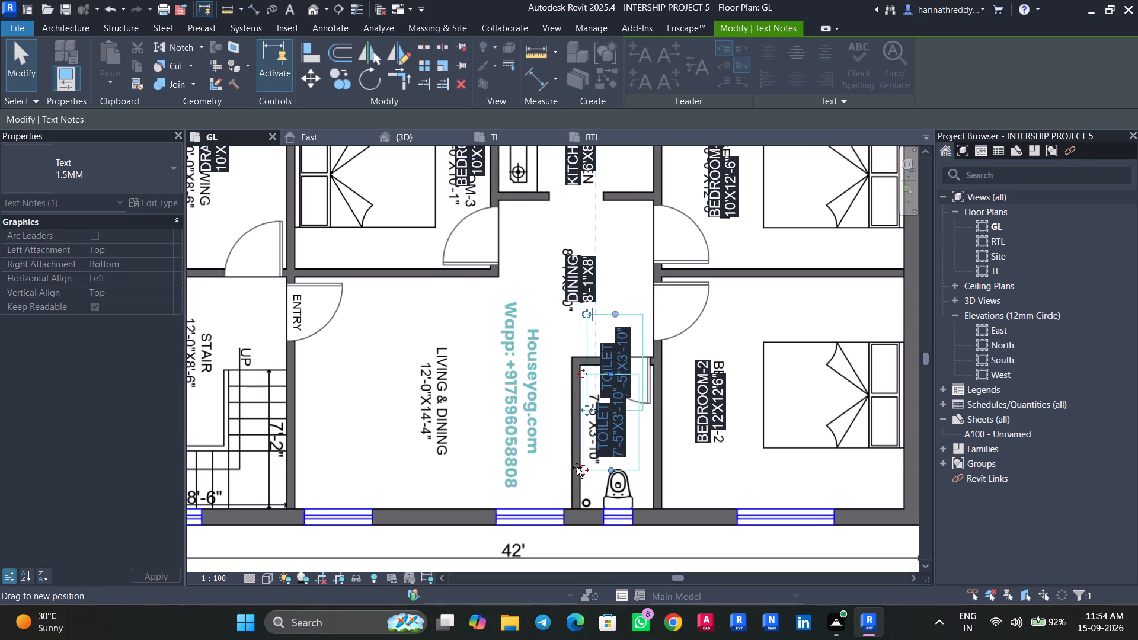
{"action": "left_click_drag", "start_coordinate": [577, 467], "coordinate": [576, 466]}
{"action": "key", "text": "Escape"}
{"action": "key", "text": "Escape"}
{"action": "key", "text": "Escape"}
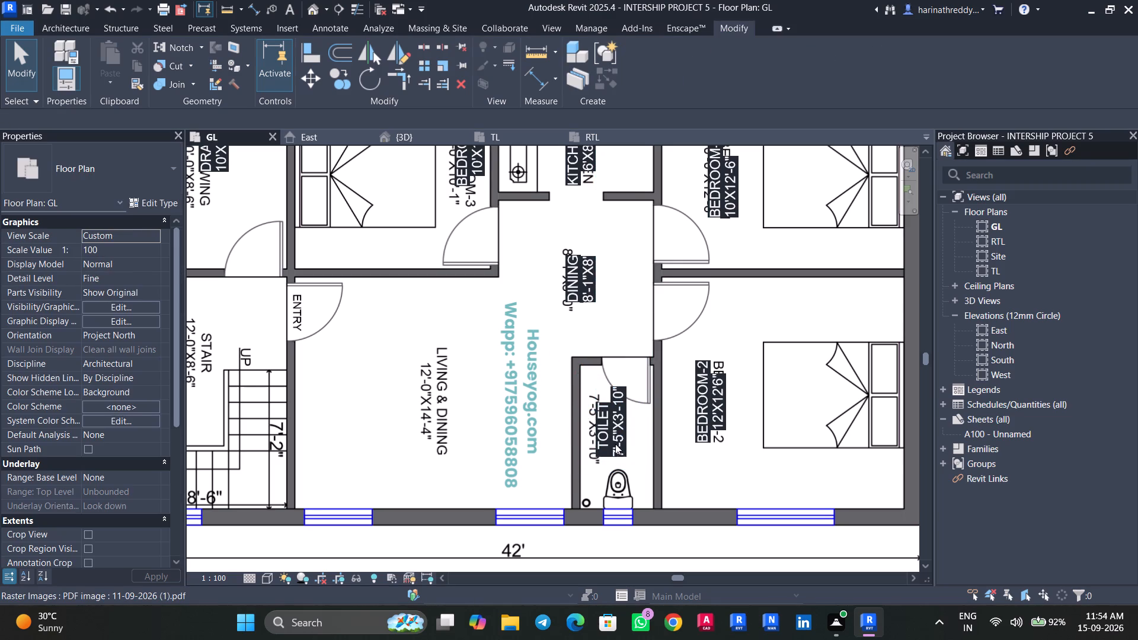
Nudge the TOILET note seven increments left and two down to sit closer over the plan's own label.
{"action": "key", "text": "Tab"}
{"action": "left_click", "coordinate": [611, 437]}
{"action": "scroll", "coordinate": [608, 447], "scroll_direction": "up", "scroll_amount": 5}
{"action": "key", "text": "Left"}
{"action": "key", "text": "Left"}
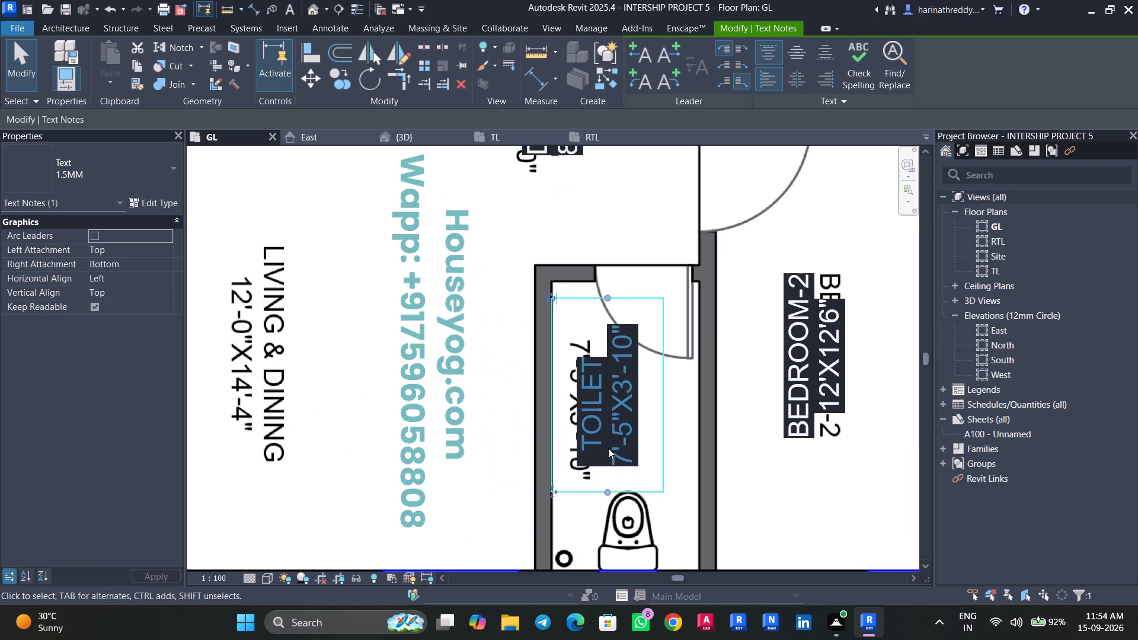
{"action": "key", "text": "Left"}
{"action": "key", "text": "Left"}
{"action": "key", "text": "Left"}
{"action": "key", "text": "Left"}
{"action": "key", "text": "Down"}
{"action": "key", "text": "Down"}
{"action": "key", "text": "Left"}
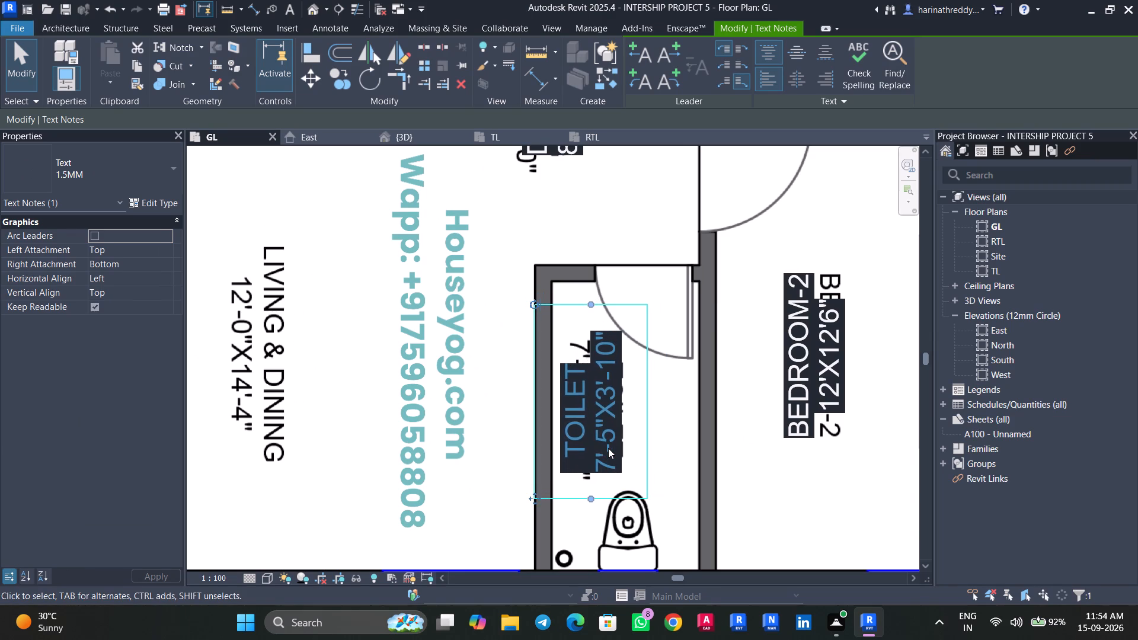
{"action": "key", "text": "Escape"}
Place a 1.5MM text note in the living and dining room reading LIVING & DINING.
{"action": "scroll", "coordinate": [352, 313], "scroll_direction": "down", "scroll_amount": 6}
{"action": "scroll", "coordinate": [353, 313], "scroll_direction": "up", "scroll_amount": 1}
{"action": "scroll", "coordinate": [359, 316], "scroll_direction": "down", "scroll_amount": 1}
{"action": "middle_click_drag", "start_coordinate": [365, 320], "coordinate": [509, 410]}
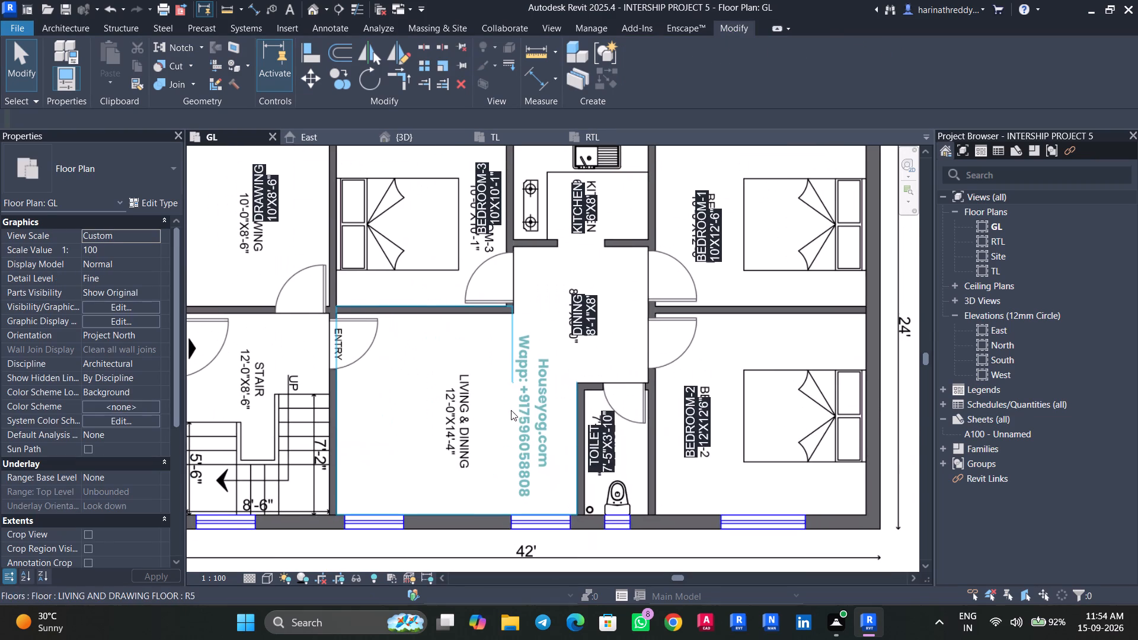
{"action": "type", "text": "TX"}
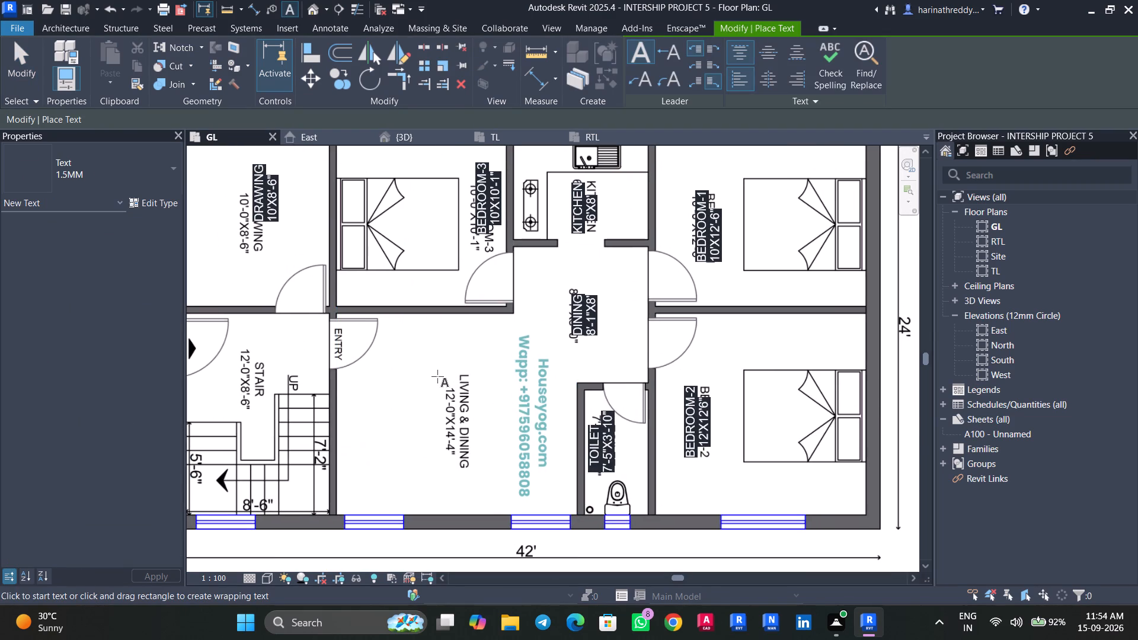
{"action": "left_click", "coordinate": [437, 376]}
{"action": "type", "text": "LIVING"}
{"action": "key", "text": "space"}
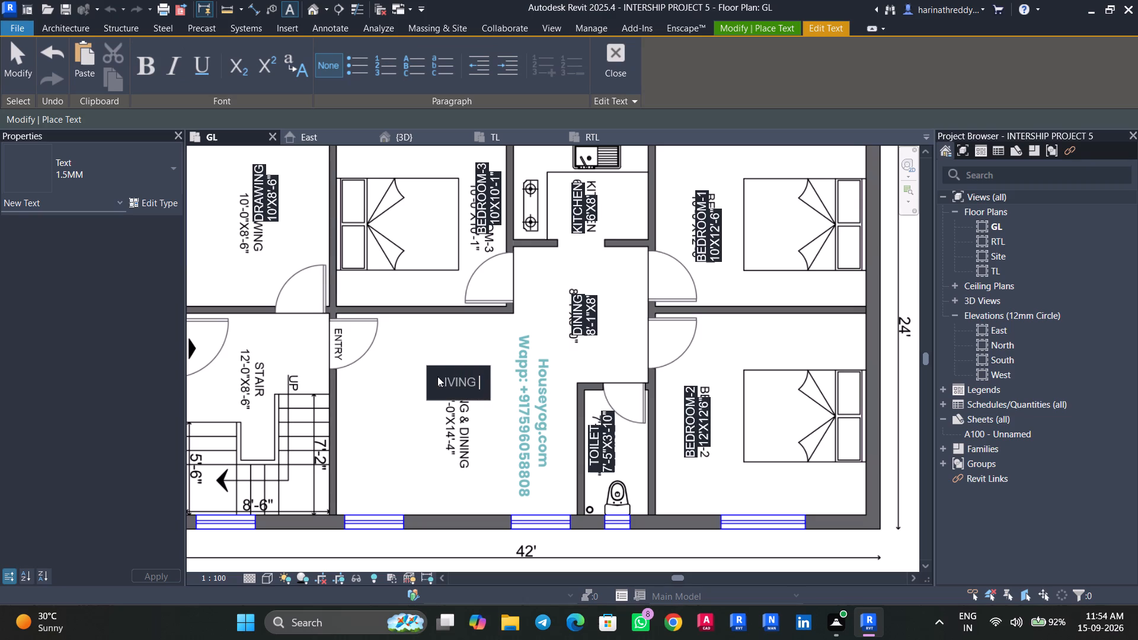
{"action": "type", "text": "&"}
{"action": "key", "text": "space"}
{"action": "type", "text": "DININ"}
{"action": "key", "text": "g"}
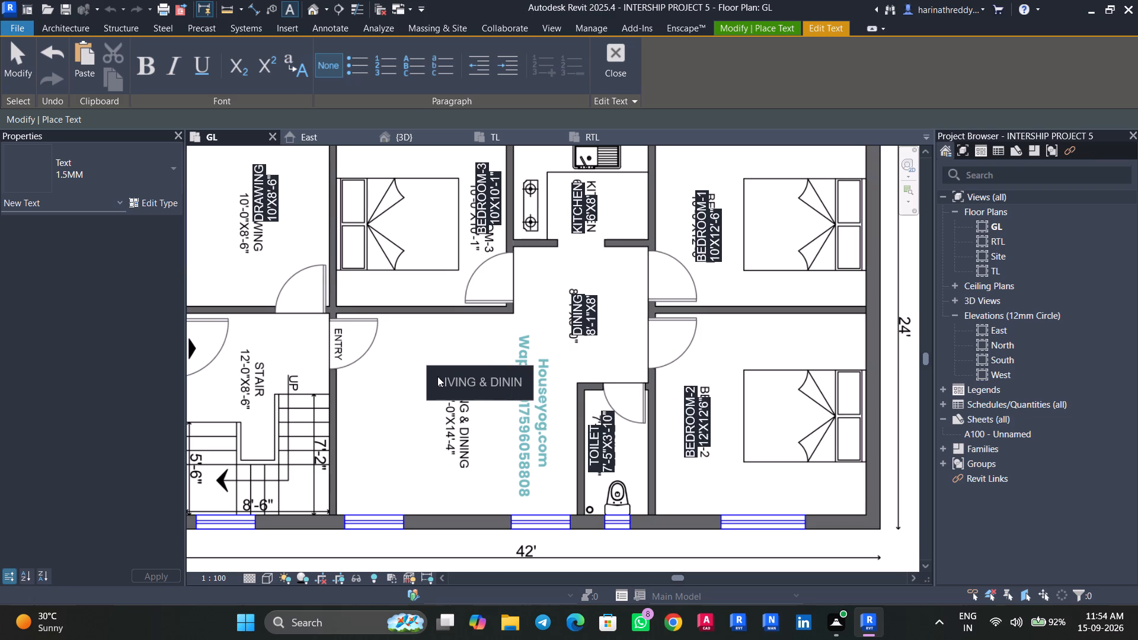
{"action": "key", "text": "Return"}
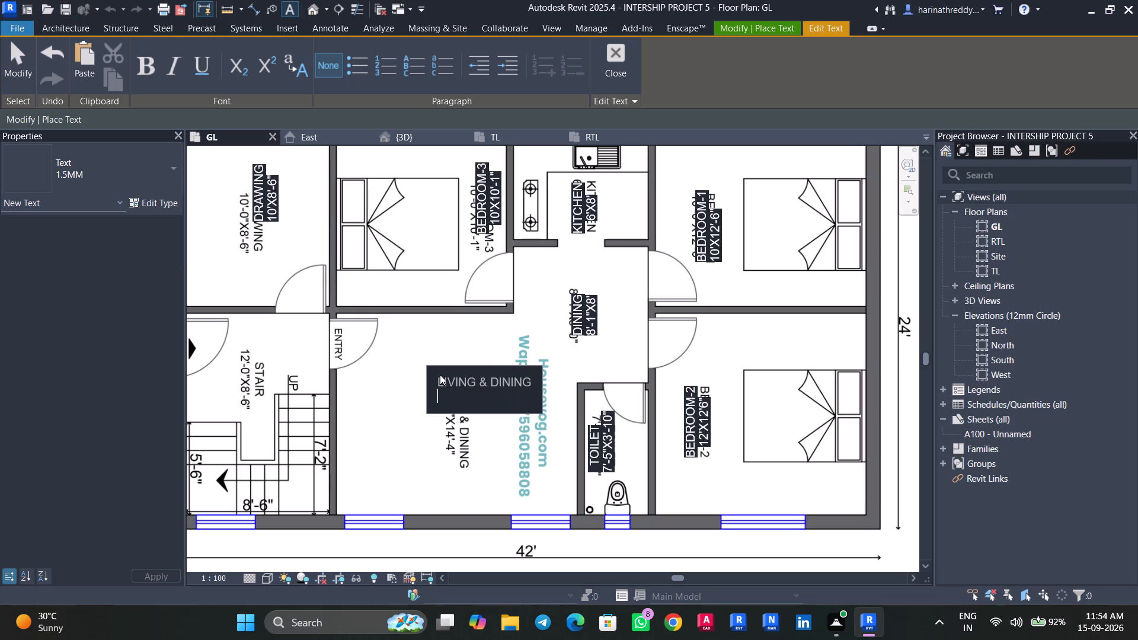
{"action": "key", "text": "Escape"}
{"action": "key", "text": "Escape"}
{"action": "left_click", "coordinate": [469, 428]}
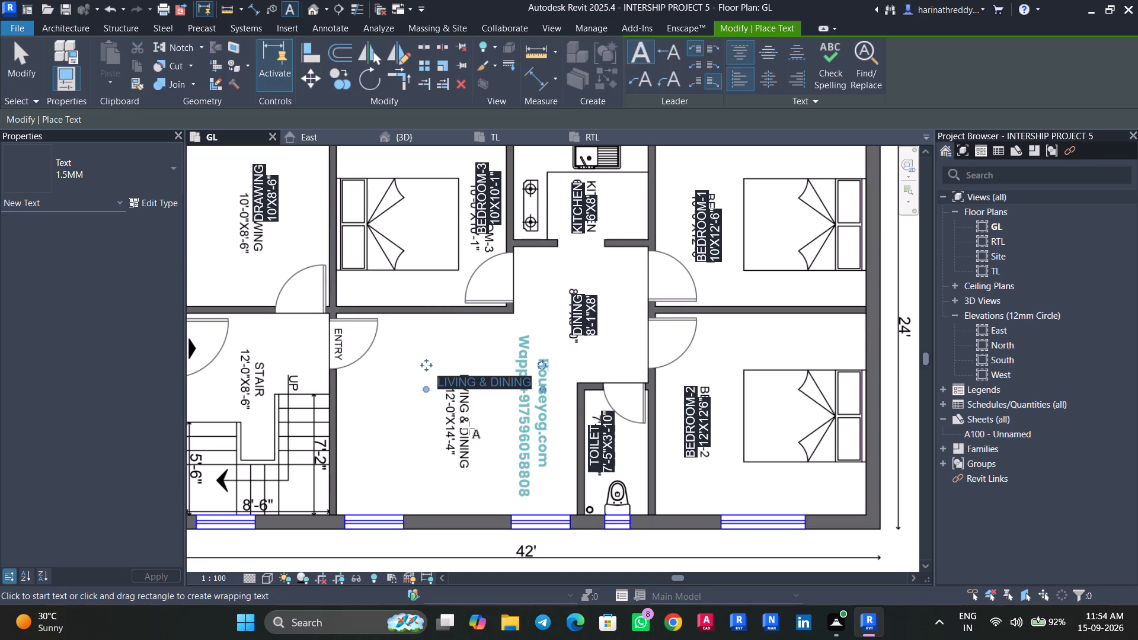
{"action": "key", "text": "Escape"}
{"action": "key", "text": "Escape"}
Move the LIVING & DINING note up clear of the plan's own label.
{"action": "key", "text": "Tab"}
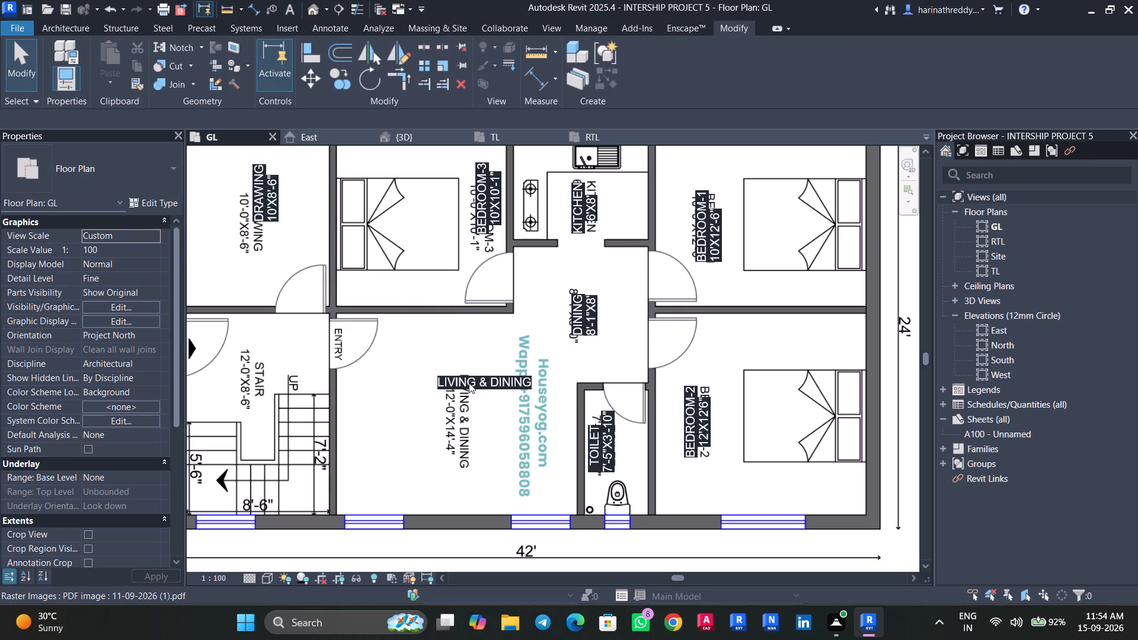
{"action": "left_click", "coordinate": [469, 383]}
{"action": "left_click_drag", "start_coordinate": [426, 363], "coordinate": [424, 335]}
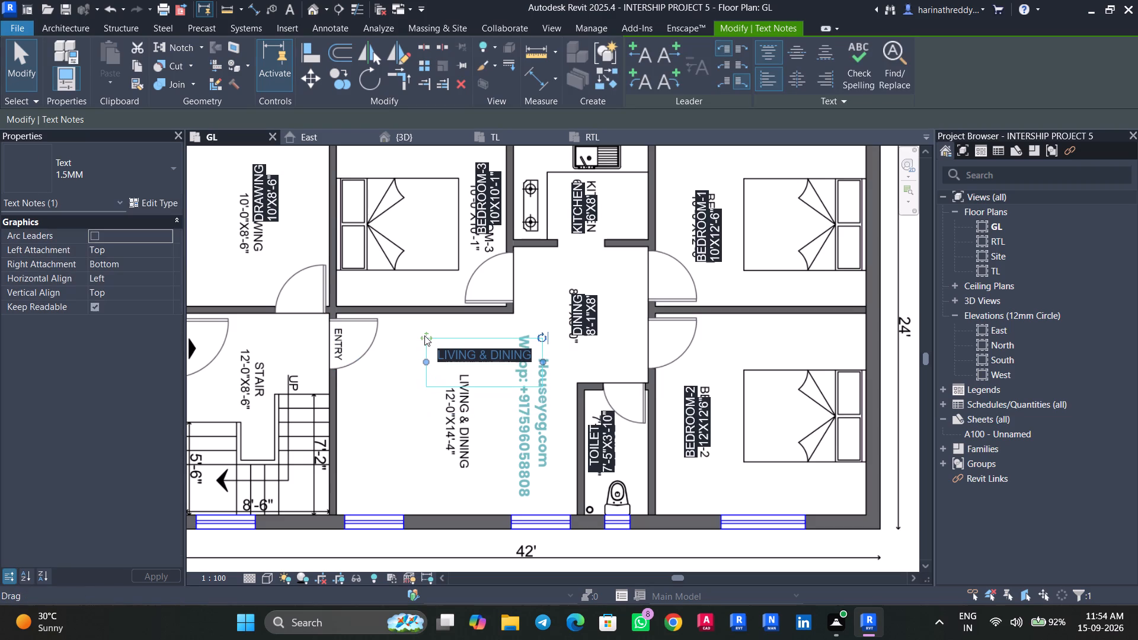
Add a second line reading 12' X 14'4" to the LIVING & DINING note and finish editing the text.
{"action": "left_click", "coordinate": [506, 352]}
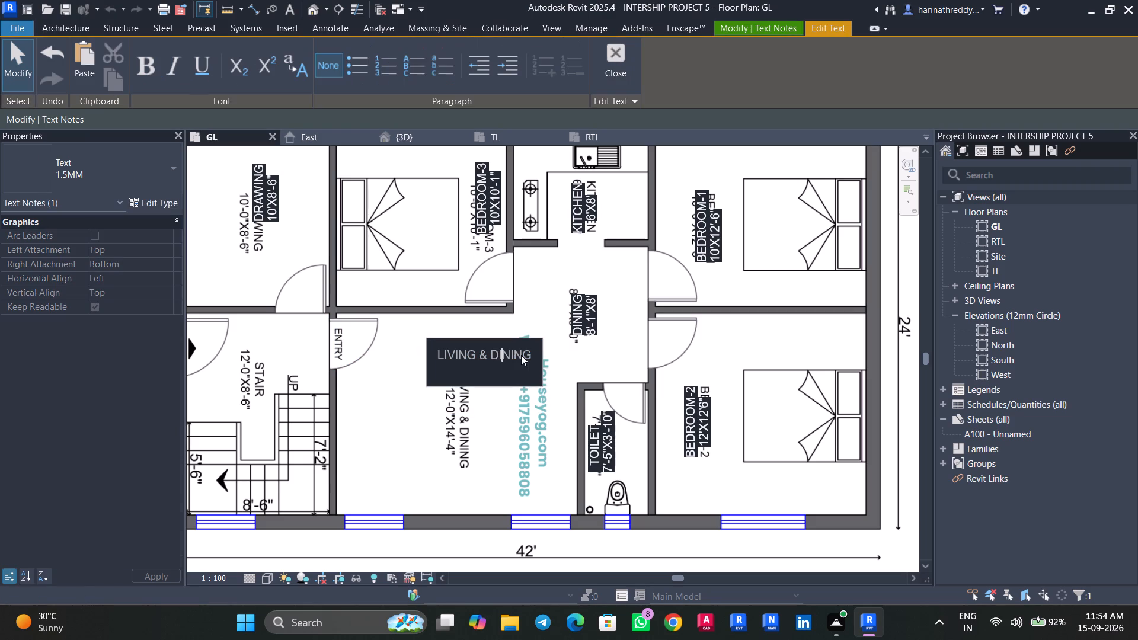
{"action": "left_click", "coordinate": [526, 355]}
{"action": "left_click", "coordinate": [532, 357]}
{"action": "key", "text": "Return"}
{"action": "key", "text": "Return"}
{"action": "key", "text": "Return"}
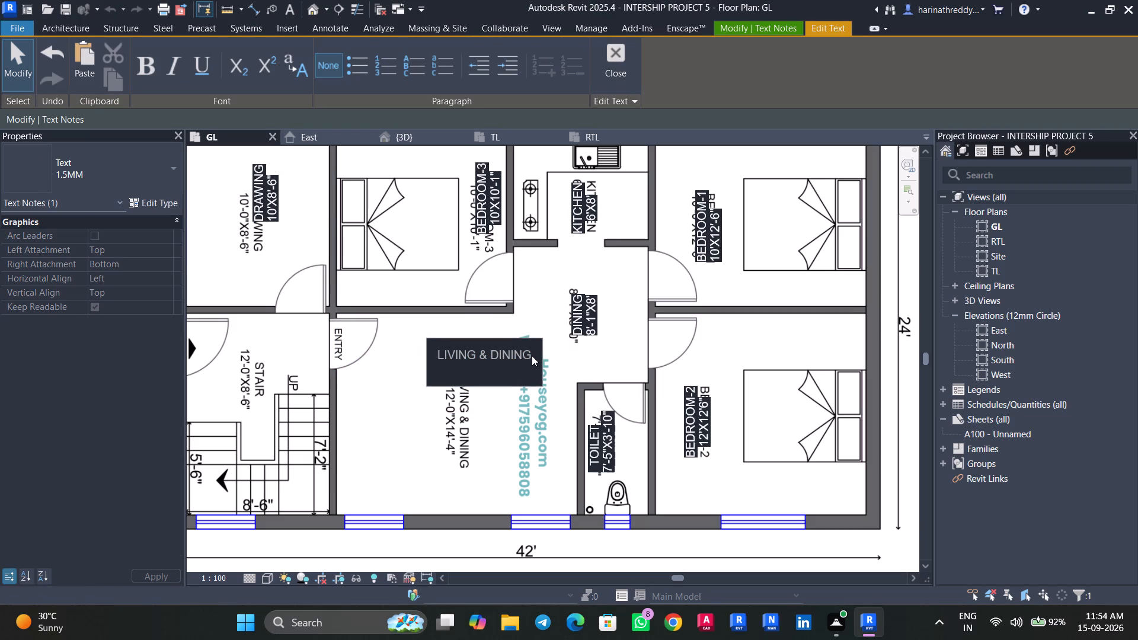
{"action": "key", "text": "Return"}
{"action": "key", "text": "Escape"}
{"action": "left_click", "coordinate": [517, 360]}
{"action": "left_click", "coordinate": [531, 354]}
{"action": "key", "text": "Return"}
{"action": "type", "text": "12"}
{"action": "key", "text": "apostrophe"}
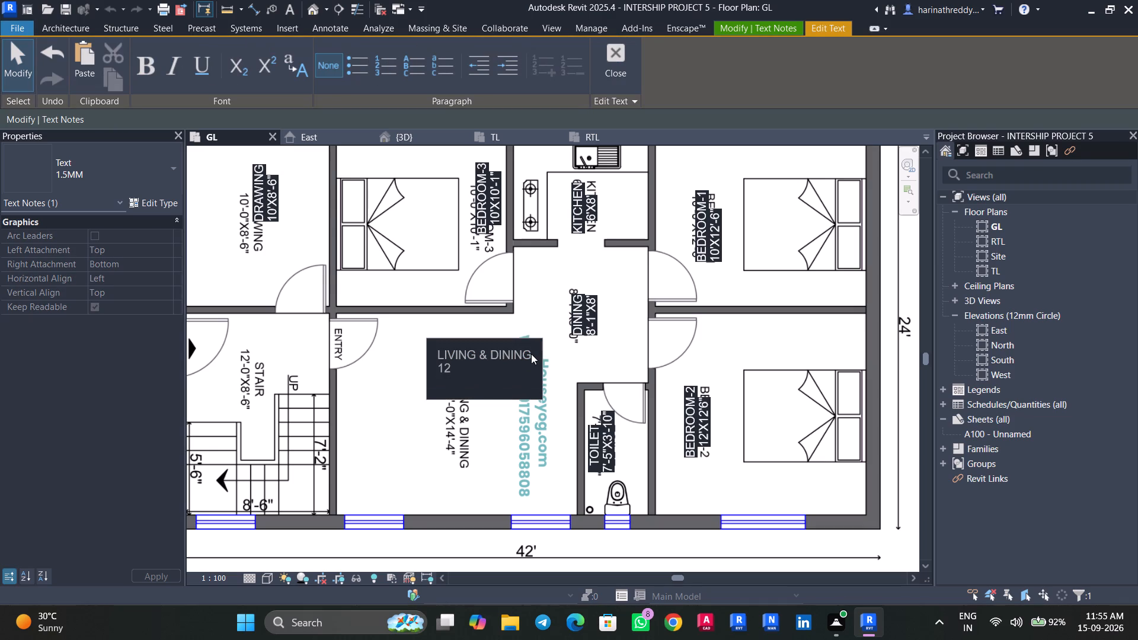
{"action": "key", "text": "space"}
{"action": "type", "text": "X"}
{"action": "key", "text": "space"}
{"action": "type", "text": "14'4\""}
{"action": "left_click", "coordinate": [471, 430]}
{"action": "key", "text": "Escape"}
{"action": "key", "text": "Escape"}
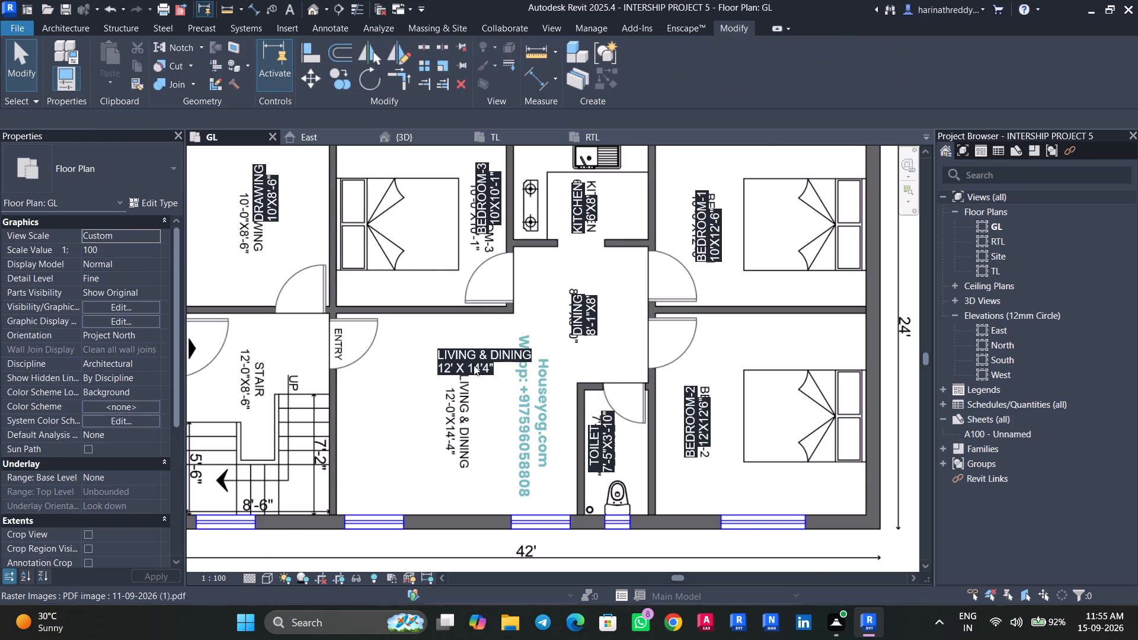
Centre-align the text of the LIVING & DINING note horizontally.
{"action": "left_click", "coordinate": [474, 365]}
{"action": "left_click", "coordinate": [480, 364]}
{"action": "key", "text": "Escape"}
{"action": "key", "text": "Tab"}
{"action": "left_click", "coordinate": [475, 361]}
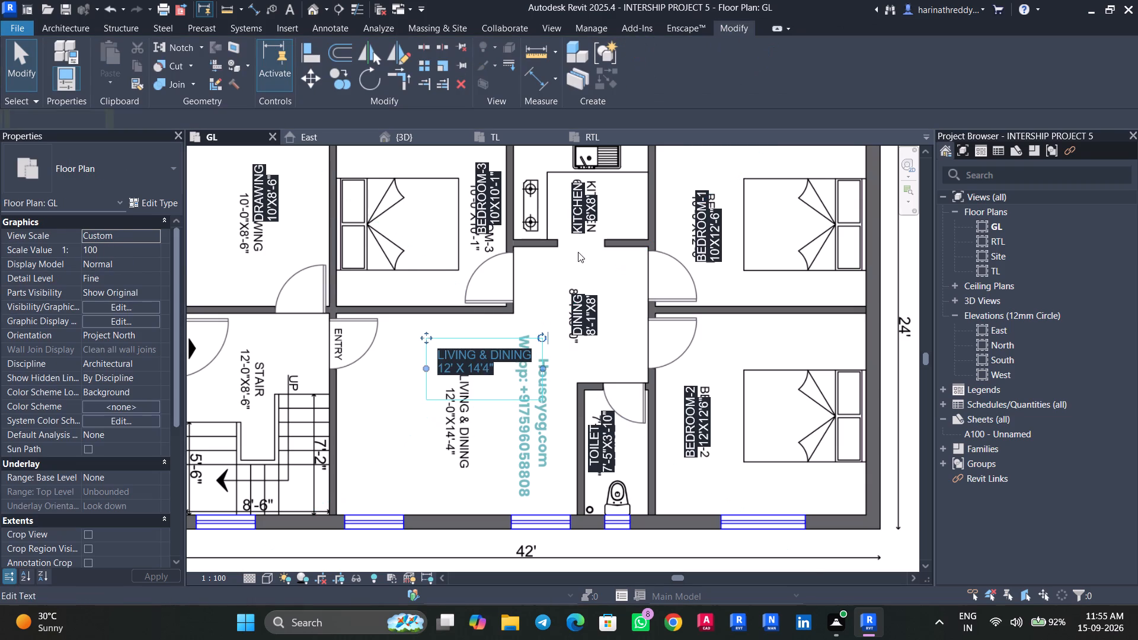
{"action": "left_click", "coordinate": [798, 81]}
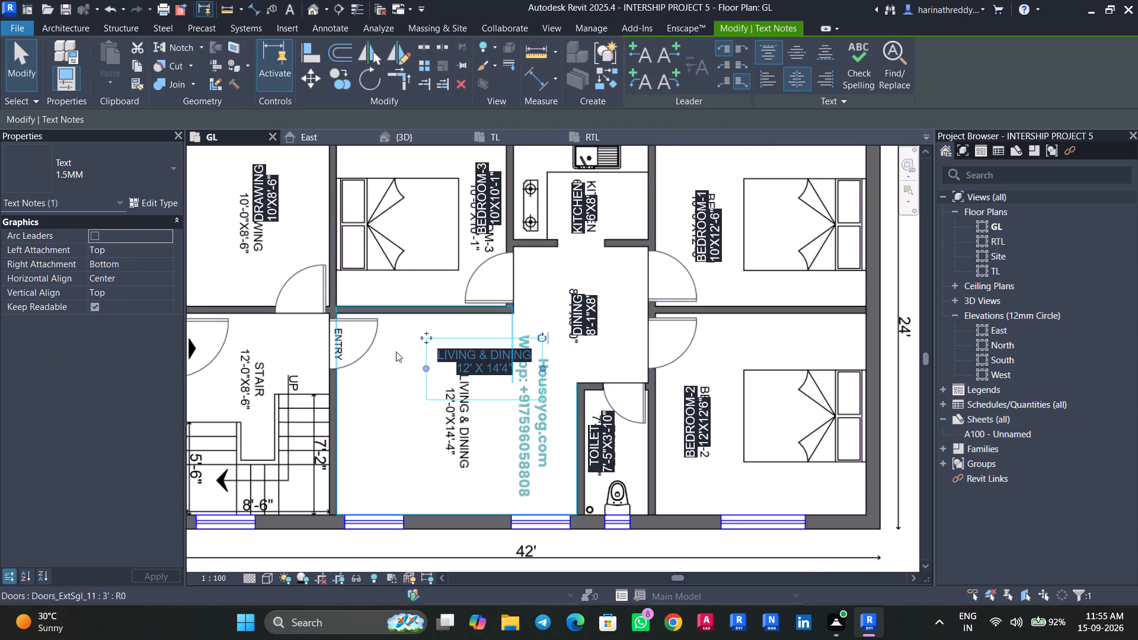
Rotate the LIVING & DINING note to read vertically and move it over the plan's own label.
{"action": "left_click_drag", "start_coordinate": [545, 334], "coordinate": [507, 398]}
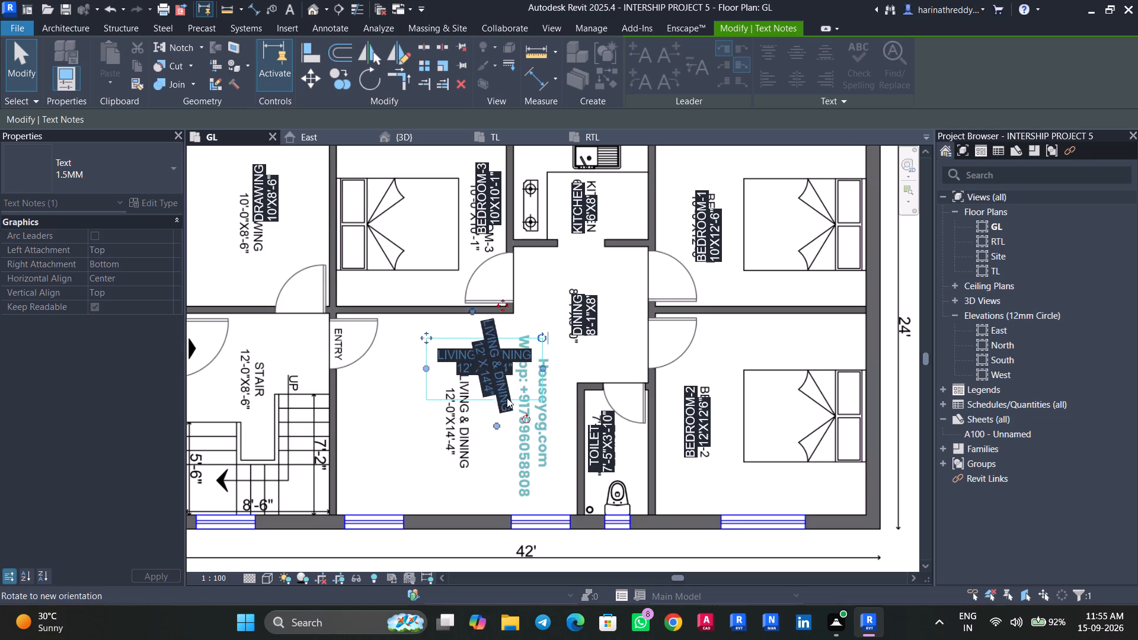
{"action": "left_click_drag", "start_coordinate": [507, 398], "coordinate": [502, 398]}
{"action": "left_click_drag", "start_coordinate": [520, 310], "coordinate": [493, 363]}
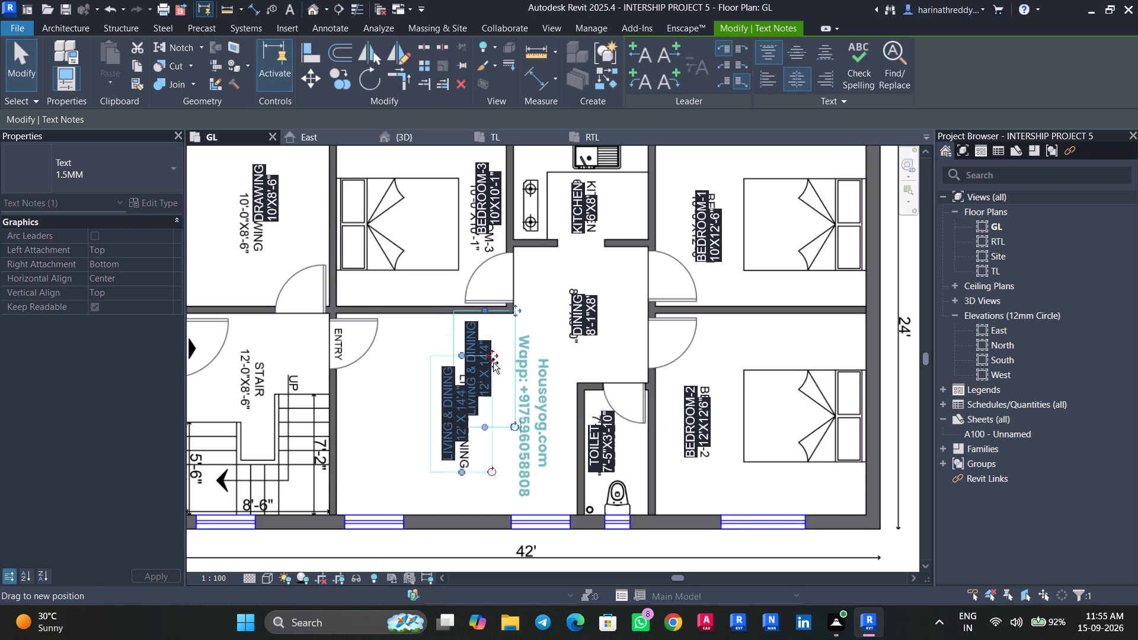
{"action": "left_click_drag", "start_coordinate": [493, 363], "coordinate": [498, 363]}
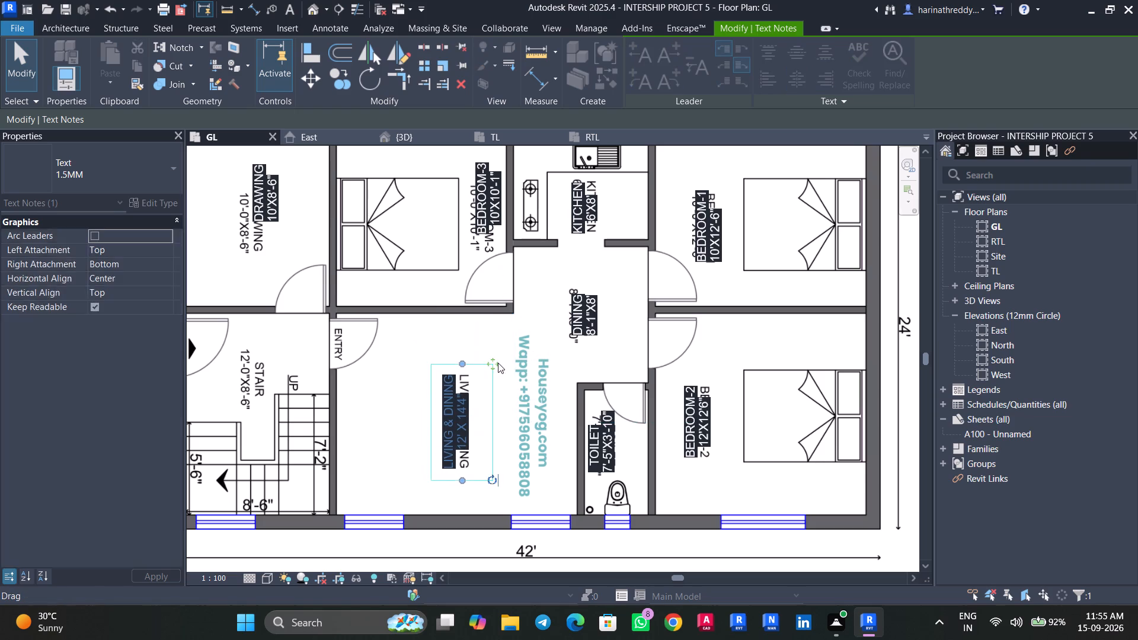
{"action": "key", "text": "Escape"}
{"action": "key", "text": "Escape"}
Place a 1.5MM text note above the stair's plan label reading STAIR with 2'X8'-6" on a second line.
{"action": "middle_click_drag", "start_coordinate": [386, 440], "coordinate": [519, 437]}
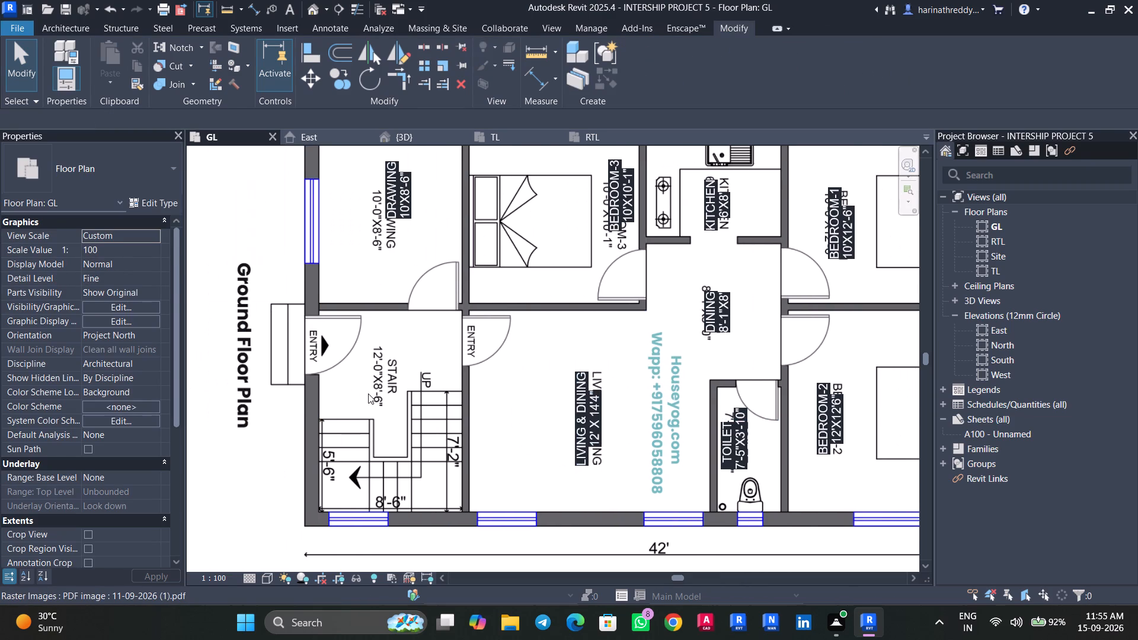
{"action": "type", "text": "TX"}
{"action": "scroll", "coordinate": [374, 369], "scroll_direction": "up", "scroll_amount": 3}
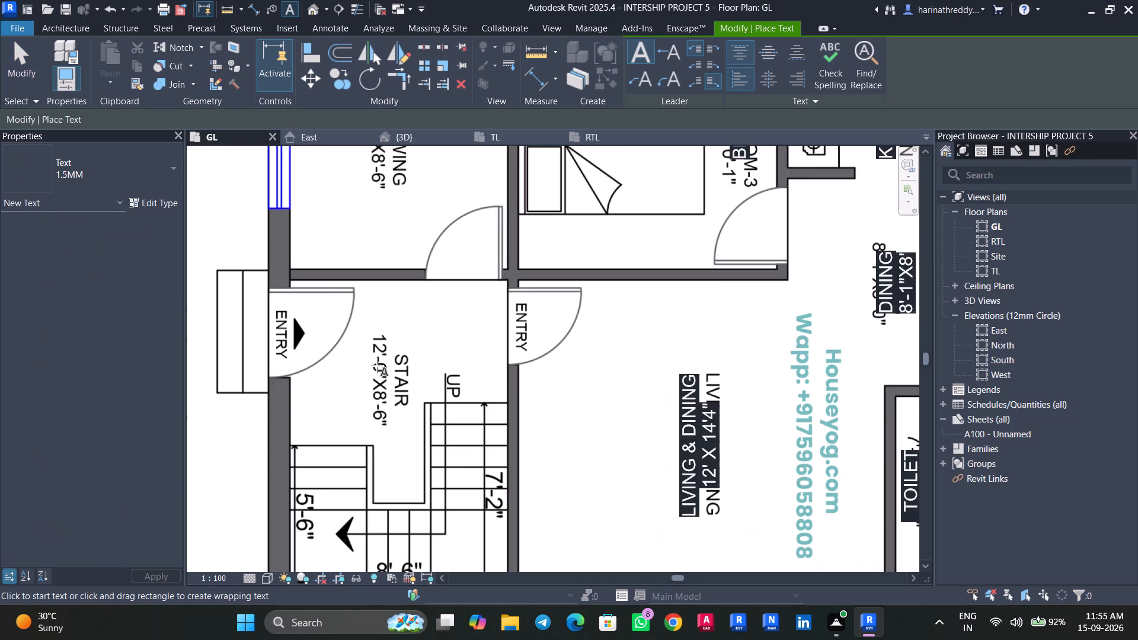
{"action": "scroll", "coordinate": [377, 366], "scroll_direction": "down", "scroll_amount": 3}
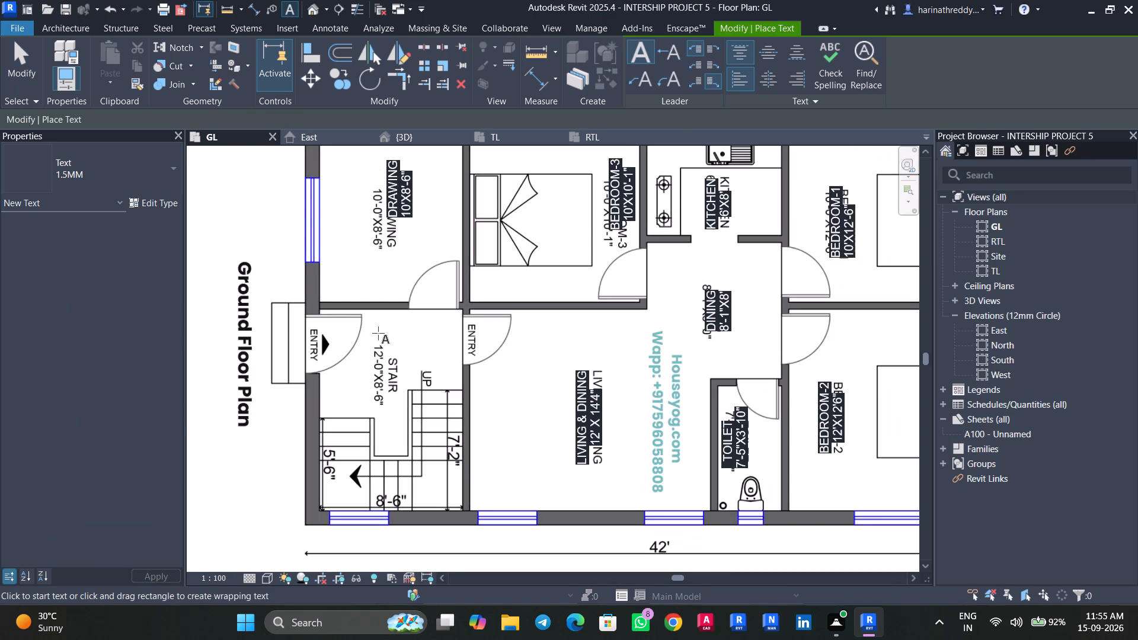
{"action": "left_click", "coordinate": [378, 324]}
{"action": "type", "text": "STAIR"}
{"action": "key", "text": "Return"}
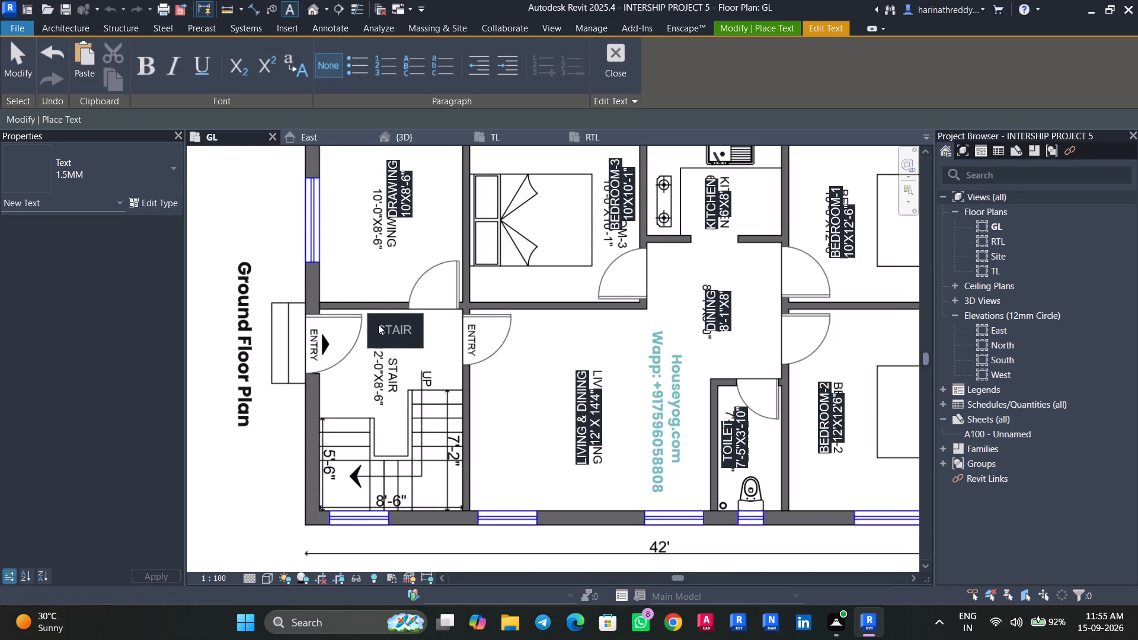
{"action": "type", "text": "2'"}
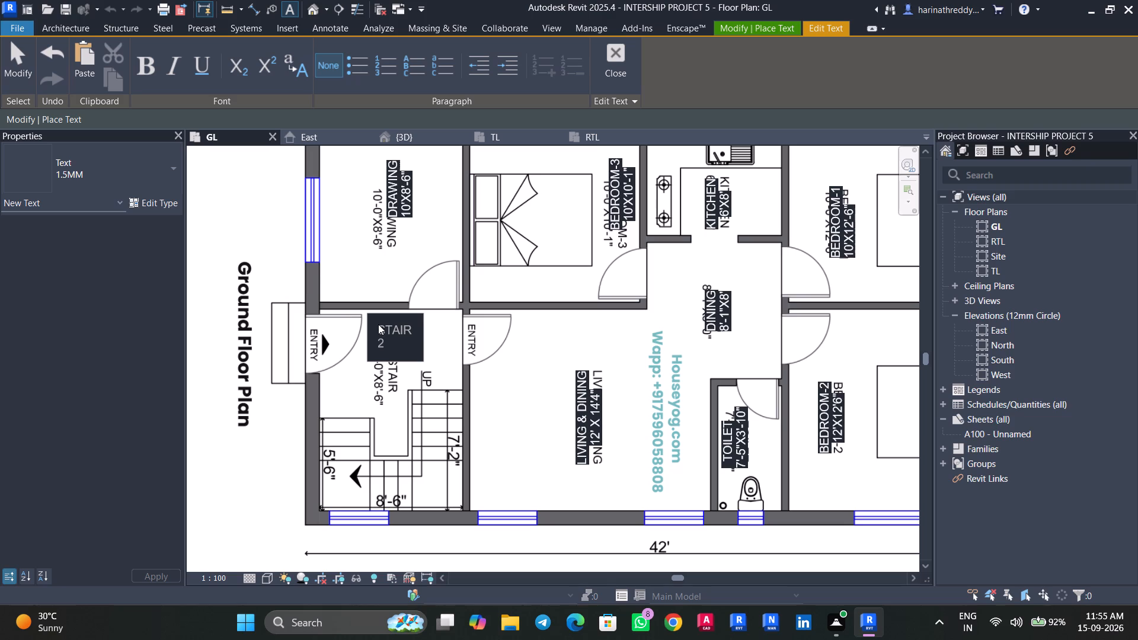
{"action": "key", "text": "x"}
{"action": "type", "text": "8'-6\""}
{"action": "left_click", "coordinate": [409, 365]}
{"action": "left_click", "coordinate": [414, 366]}
{"action": "left_click", "coordinate": [424, 366]}
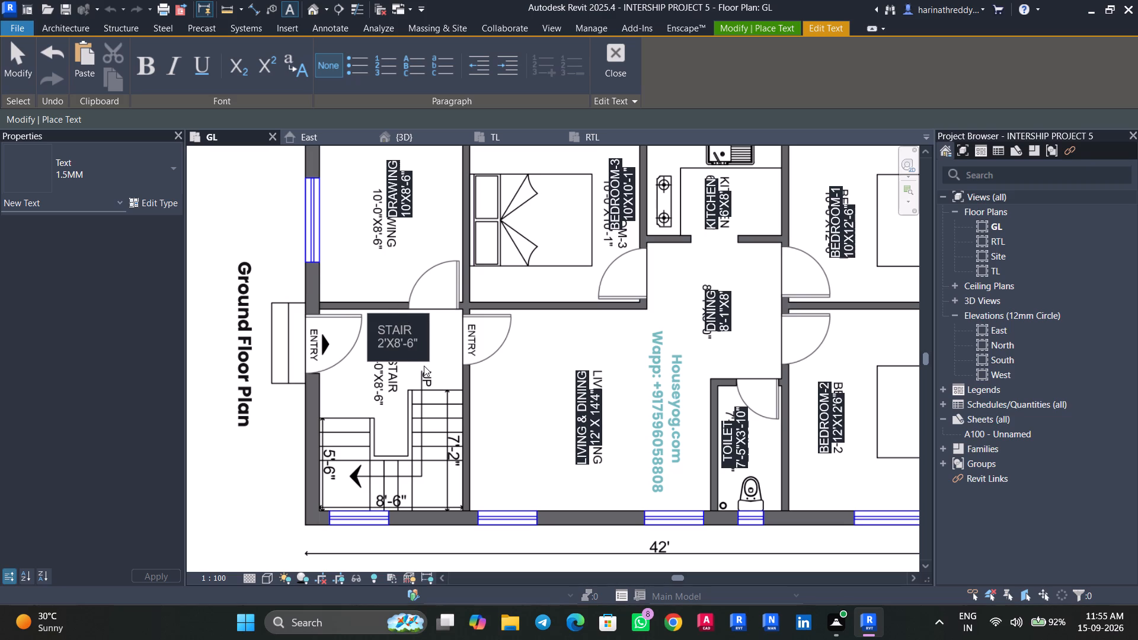
{"action": "left_click", "coordinate": [433, 366]}
{"action": "key", "text": "Escape"}
{"action": "left_click", "coordinate": [435, 364]}
{"action": "left_click", "coordinate": [555, 322]}
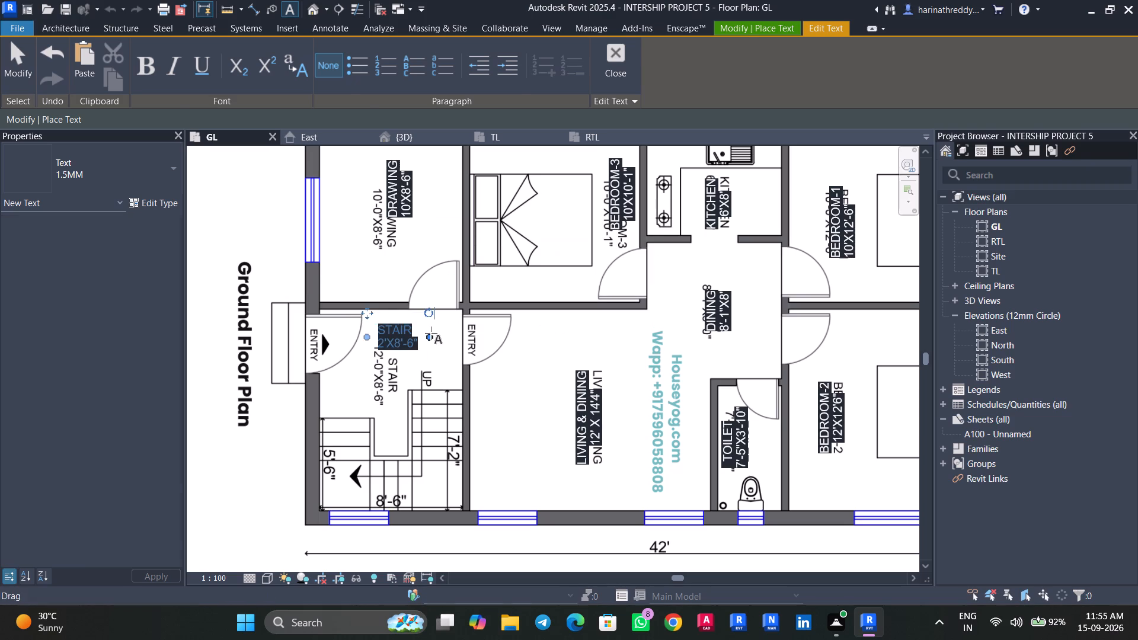
{"action": "key", "text": "Escape"}
{"action": "key", "text": "Escape"}
Rotate the STAIR note to read vertically and move it over the plan's own stair label.
{"action": "left_click", "coordinate": [402, 335]}
{"action": "key", "text": "Escape"}
{"action": "key", "text": "Tab"}
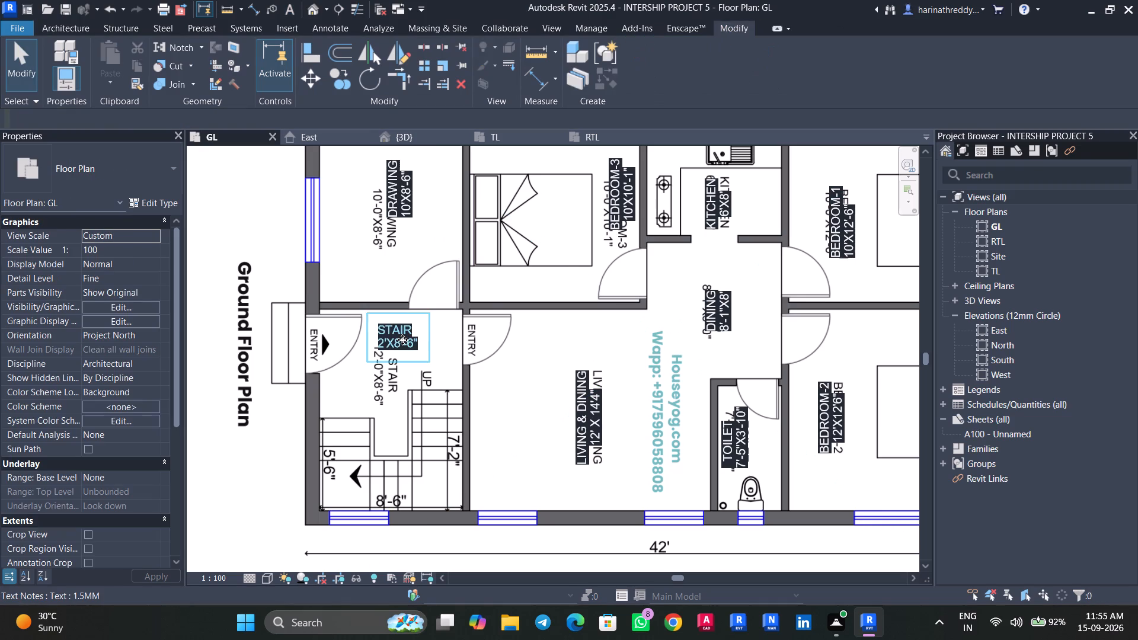
{"action": "left_click", "coordinate": [402, 340]}
{"action": "scroll", "coordinate": [401, 336], "scroll_direction": "down", "scroll_amount": 1}
{"action": "scroll", "coordinate": [401, 336], "scroll_direction": "up", "scroll_amount": 4}
{"action": "left_click_drag", "start_coordinate": [446, 297], "coordinate": [439, 340]}
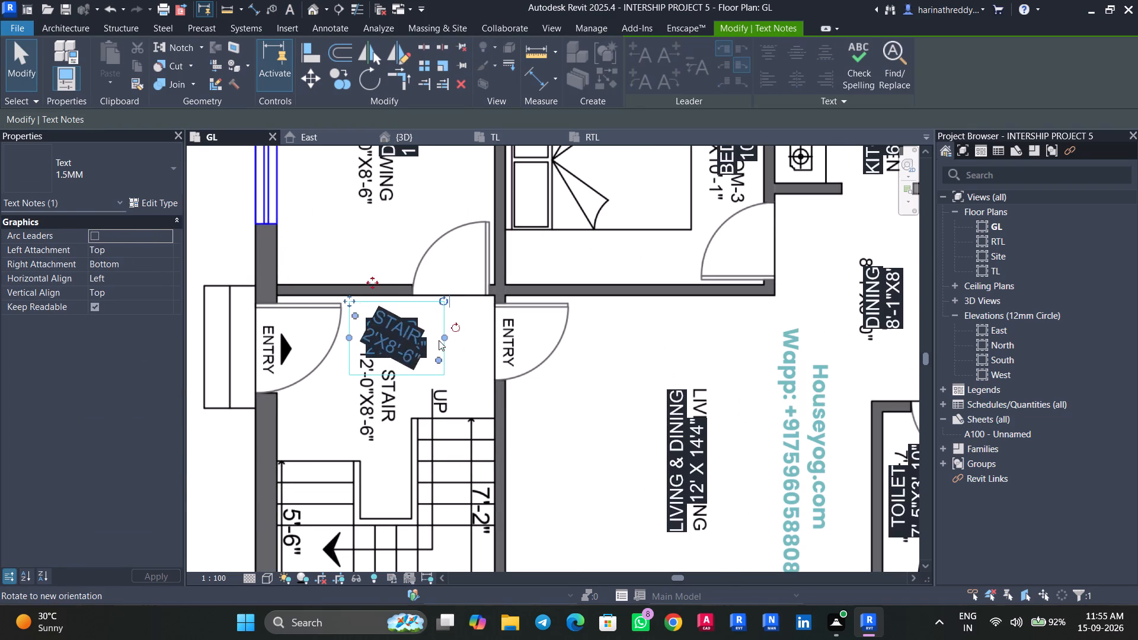
{"action": "left_click_drag", "start_coordinate": [439, 340], "coordinate": [415, 360]}
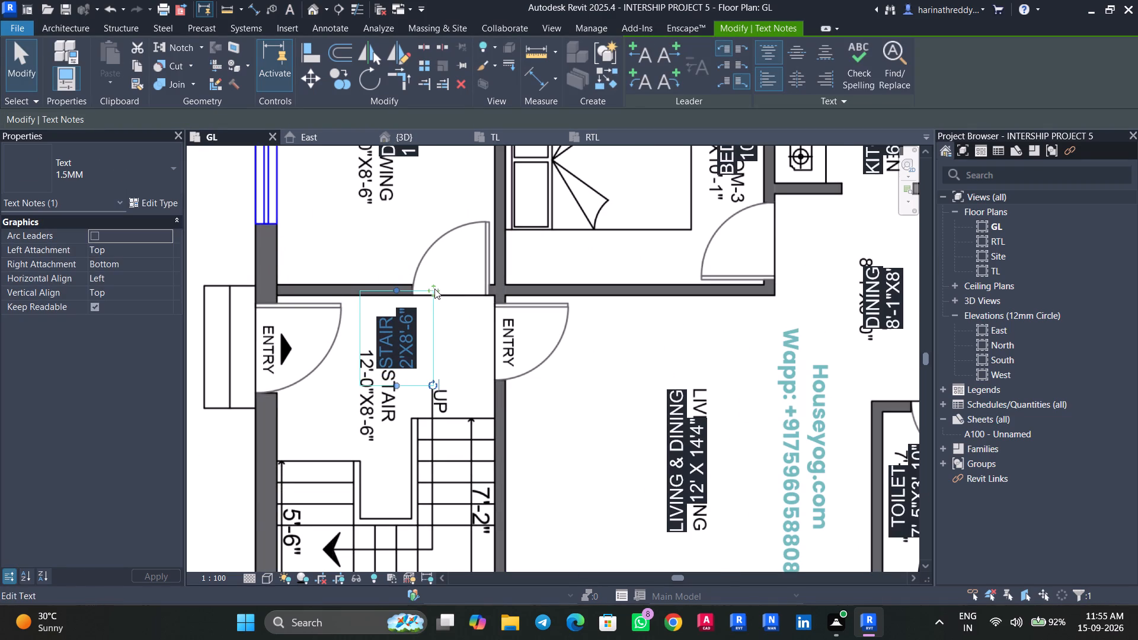
{"action": "left_click_drag", "start_coordinate": [434, 288], "coordinate": [421, 325]}
{"action": "key", "text": "Escape"}
{"action": "key", "text": "Escape"}
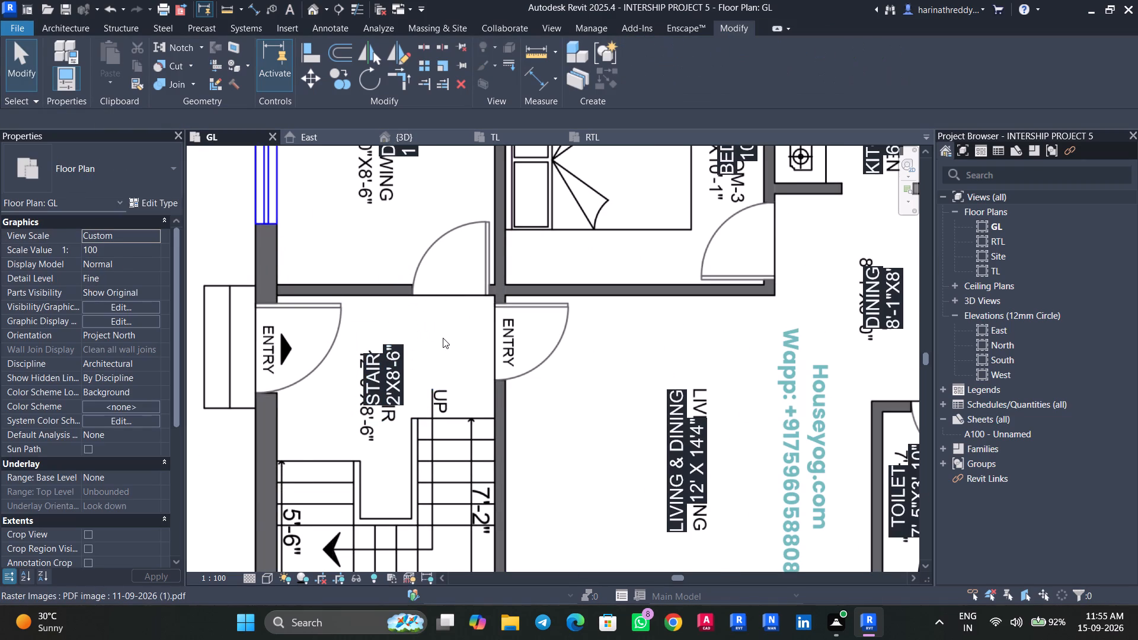
Place an aligned dimension along the stair's shorter flight, from its end riser to the wall with the windows.
{"action": "scroll", "coordinate": [444, 338], "scroll_direction": "down", "scroll_amount": 5}
{"action": "scroll", "coordinate": [391, 446], "scroll_direction": "up", "scroll_amount": 4}
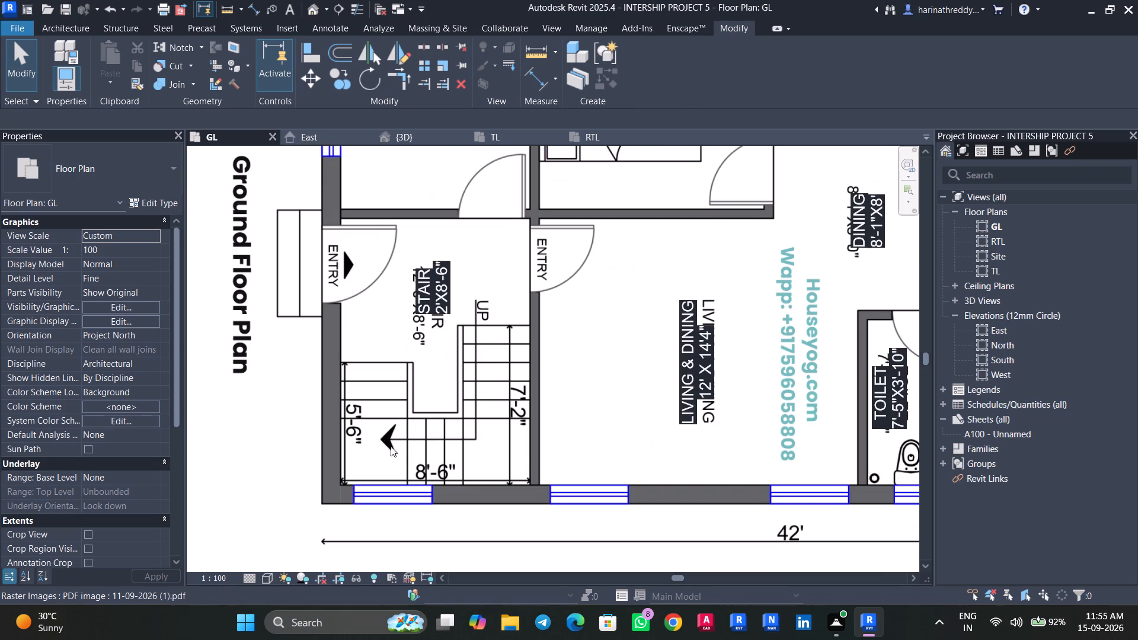
{"action": "key", "text": "d"}
{"action": "key", "text": "i"}
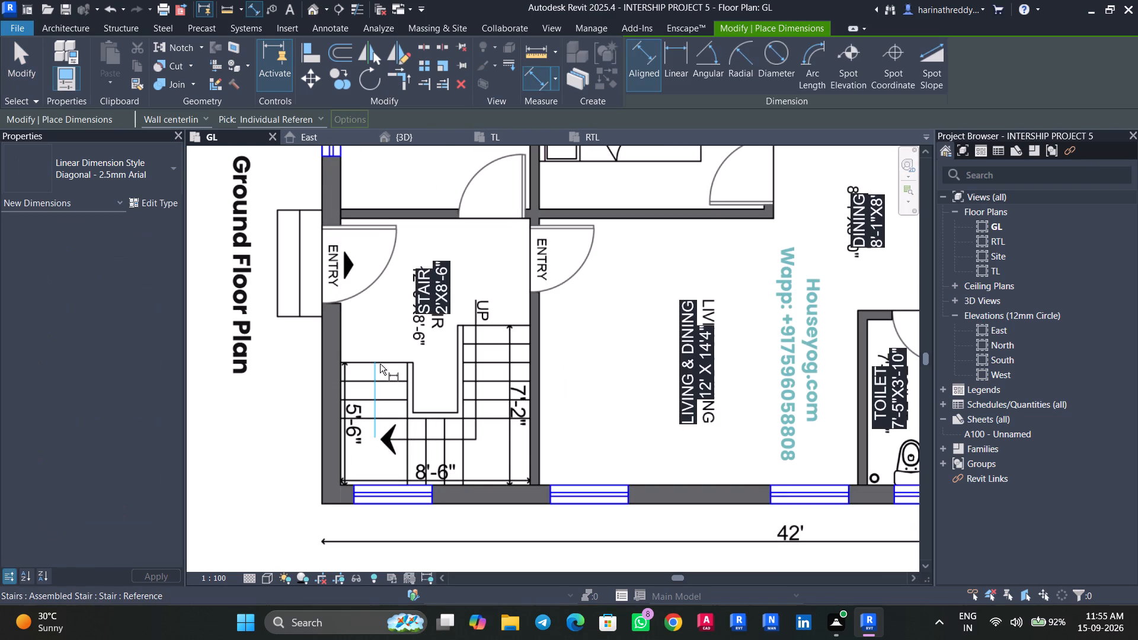
{"action": "key", "text": "Tab"}
{"action": "left_click", "coordinate": [370, 364]}
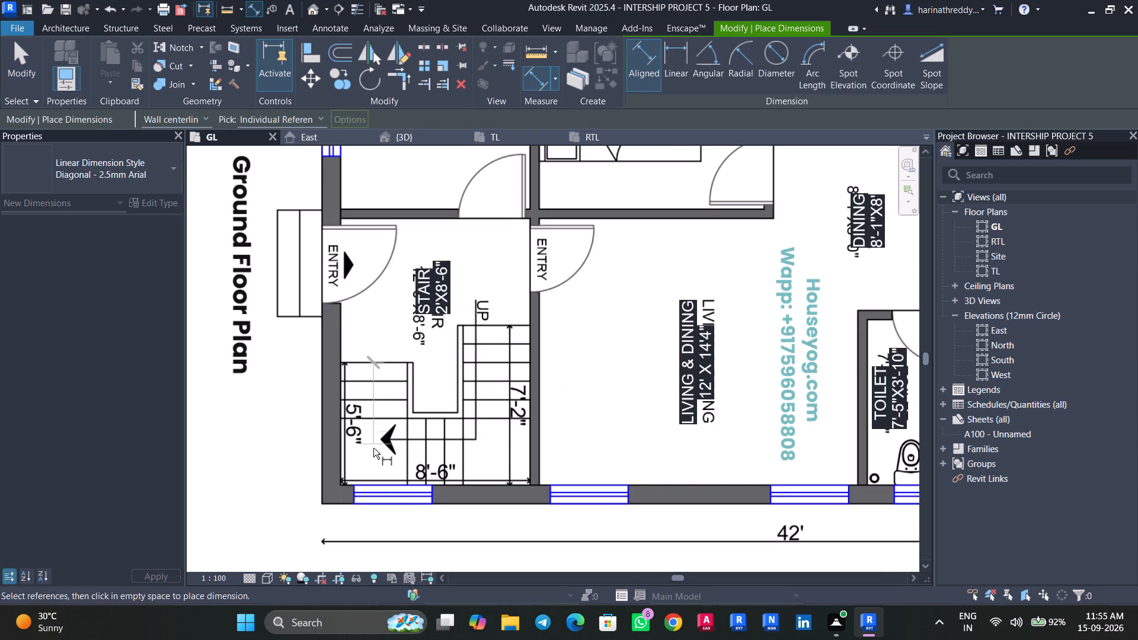
{"action": "left_click", "coordinate": [380, 484]}
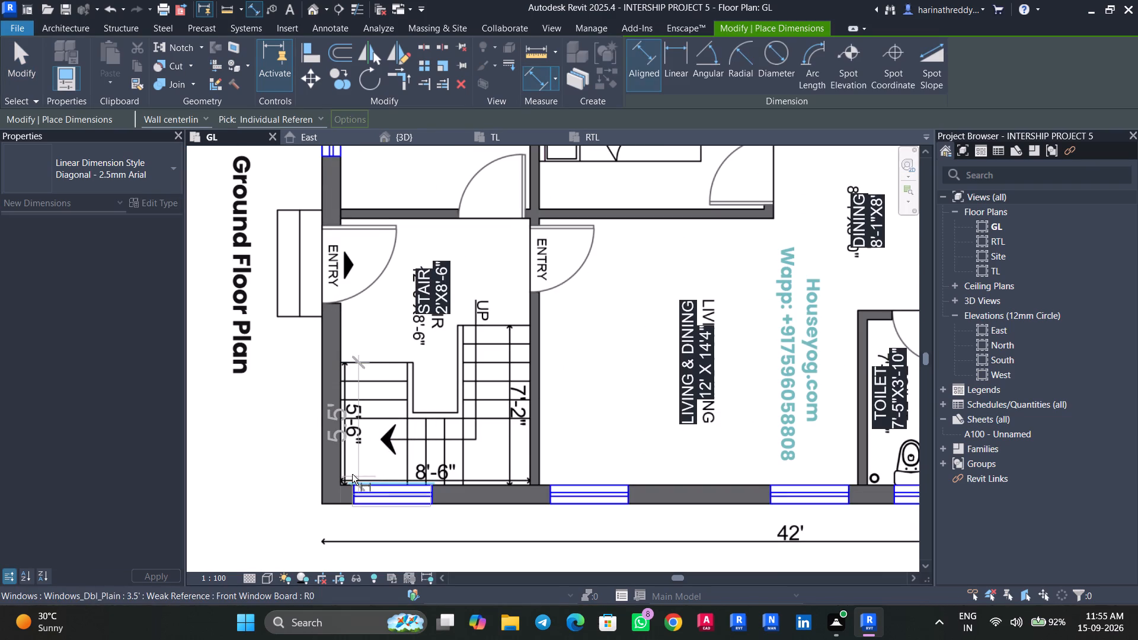
{"action": "left_click", "coordinate": [374, 553]}
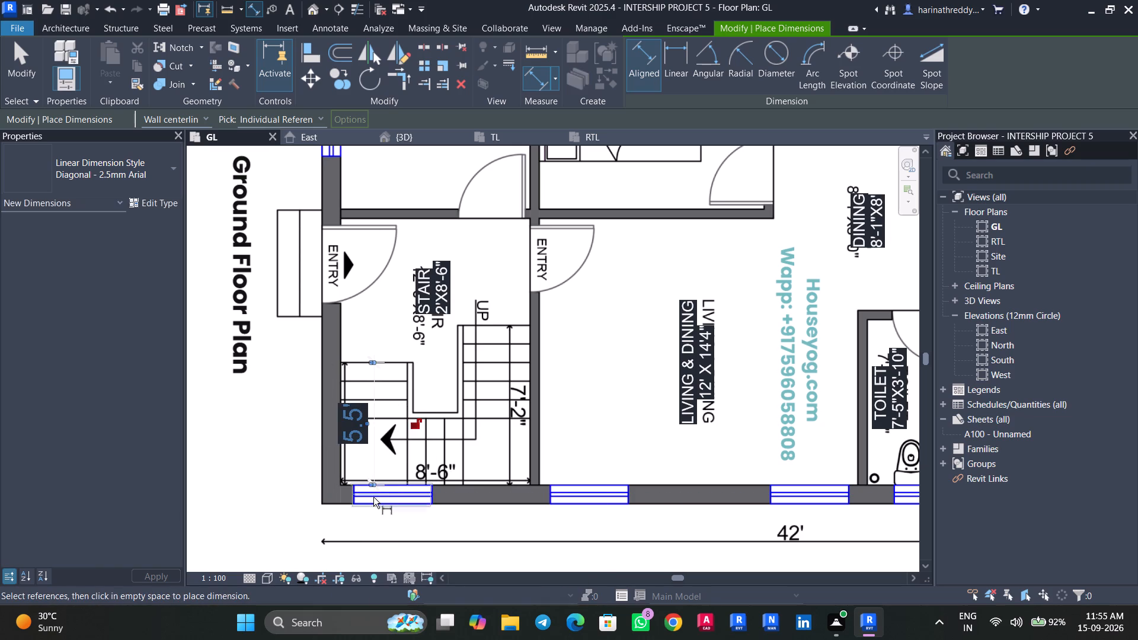
{"action": "key", "text": "Escape"}
{"action": "key", "text": "Escape"}
{"action": "key", "text": "Escape"}
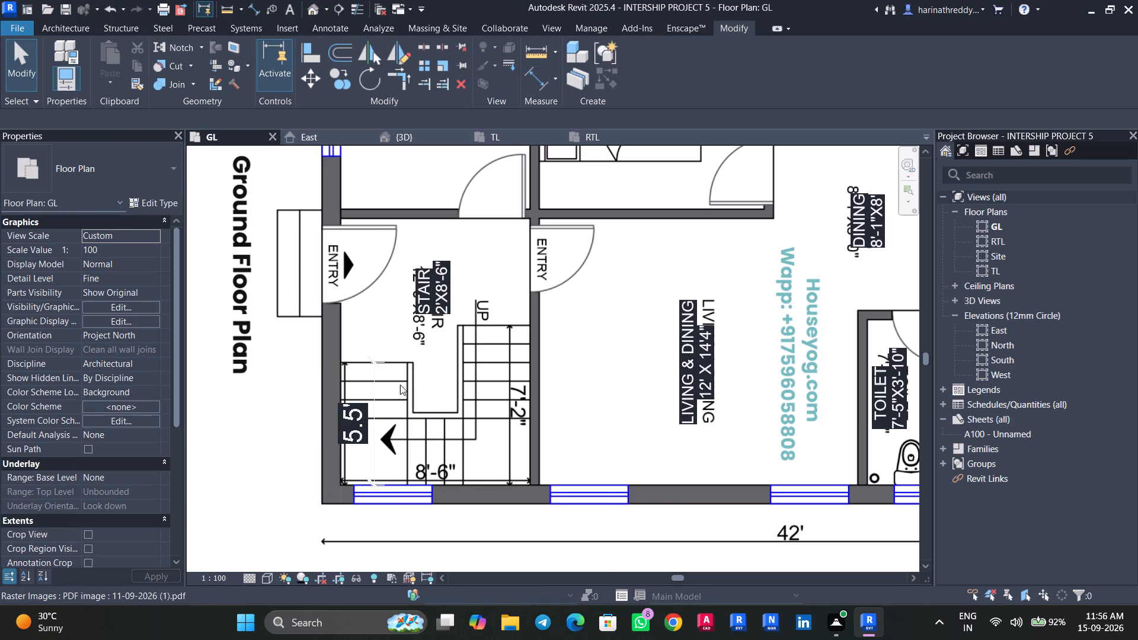
Open the stair for editing and enter the sketch of its run.
{"action": "key", "text": "Tab"}
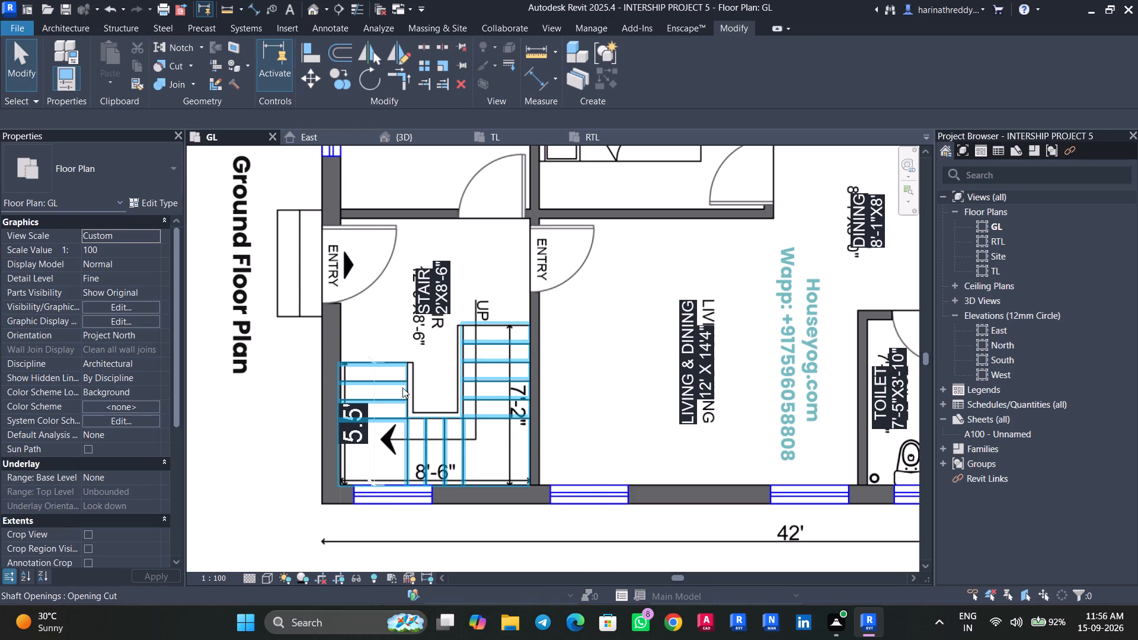
{"action": "left_click", "coordinate": [402, 388]}
{"action": "scroll", "coordinate": [402, 388], "scroll_direction": "up", "scroll_amount": 2}
{"action": "middle_click_drag", "start_coordinate": [403, 388], "coordinate": [404, 332]}
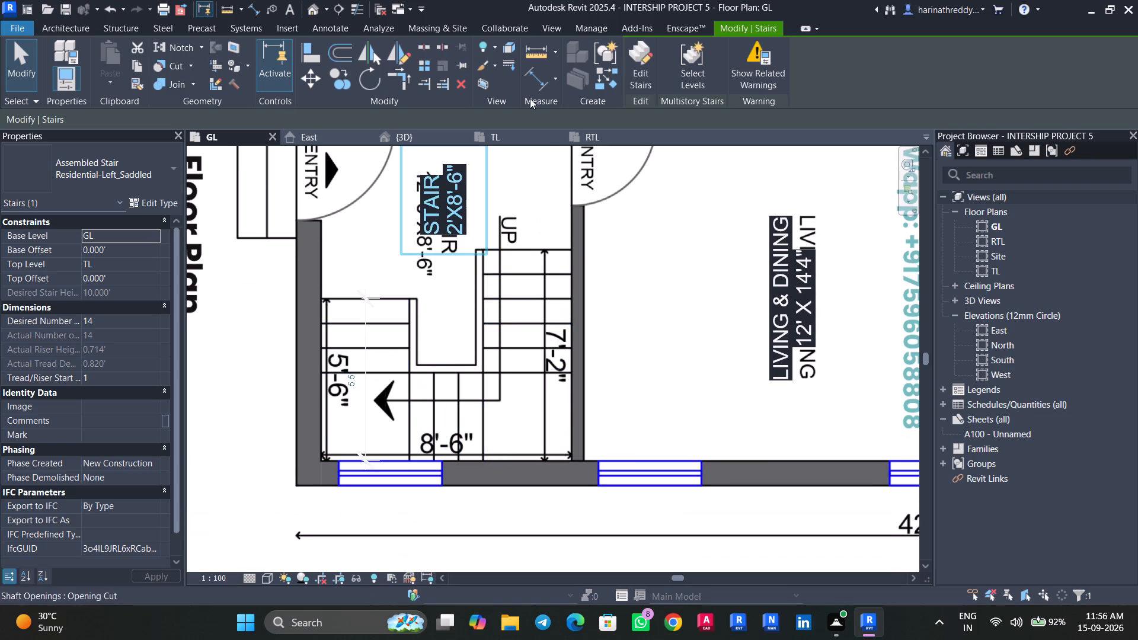
{"action": "left_click", "coordinate": [643, 65]}
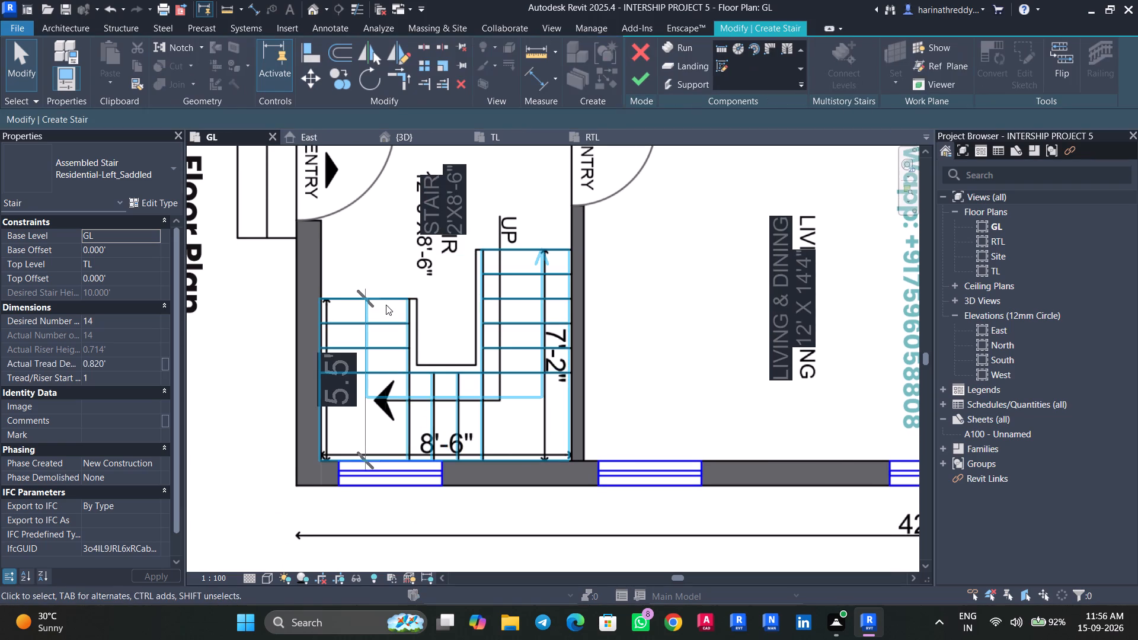
{"action": "left_click", "coordinate": [389, 301]}
{"action": "key", "text": "Tab"}
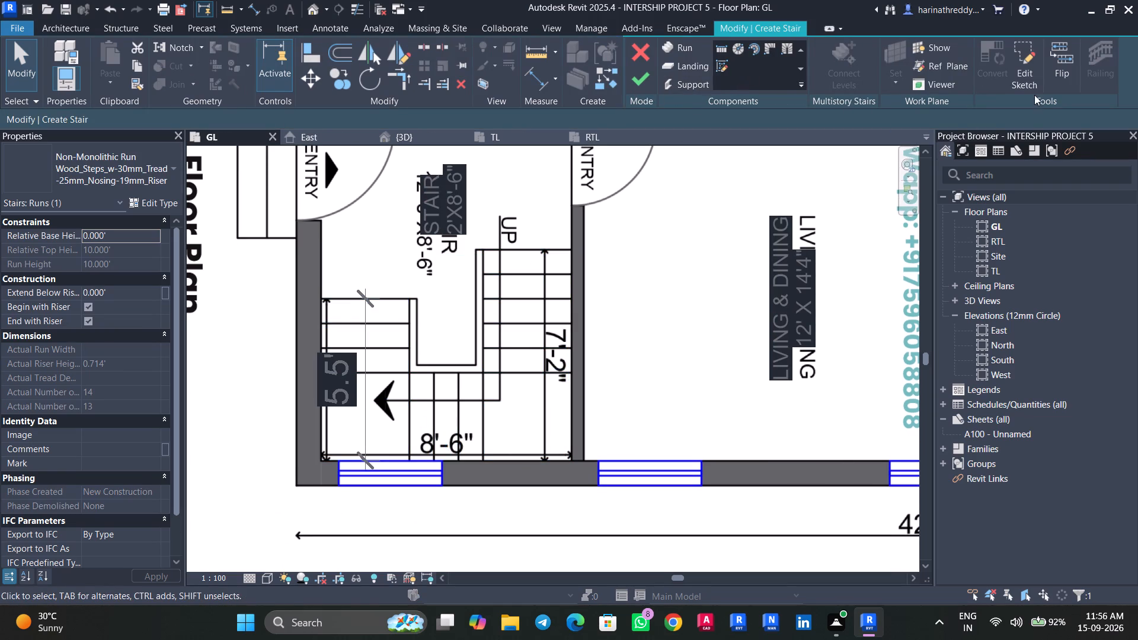
{"action": "left_click", "coordinate": [1021, 76]}
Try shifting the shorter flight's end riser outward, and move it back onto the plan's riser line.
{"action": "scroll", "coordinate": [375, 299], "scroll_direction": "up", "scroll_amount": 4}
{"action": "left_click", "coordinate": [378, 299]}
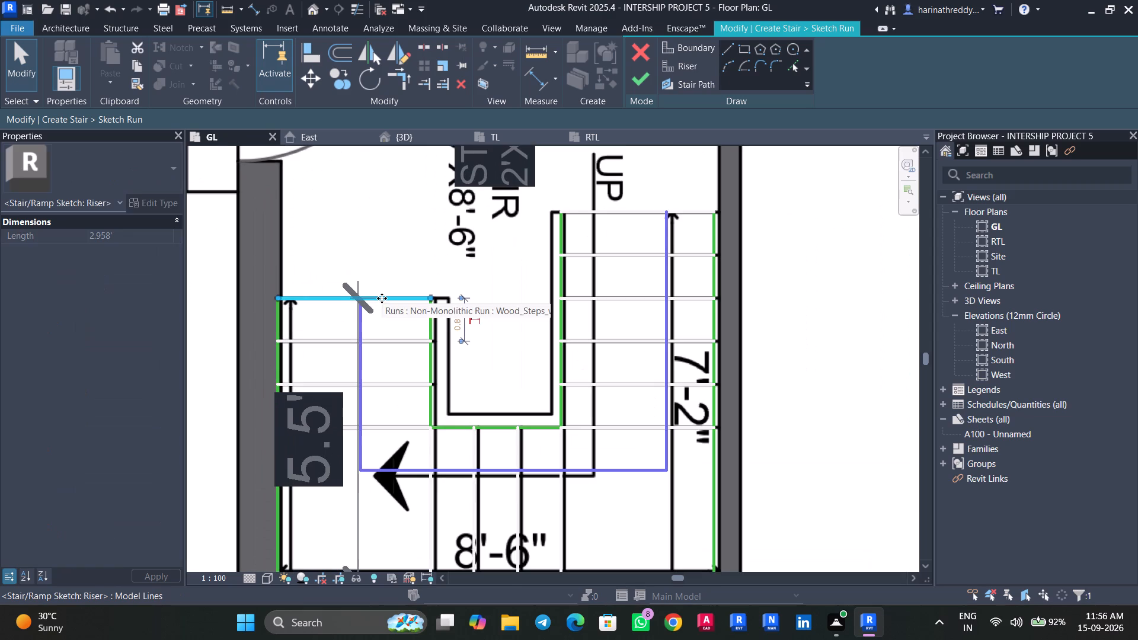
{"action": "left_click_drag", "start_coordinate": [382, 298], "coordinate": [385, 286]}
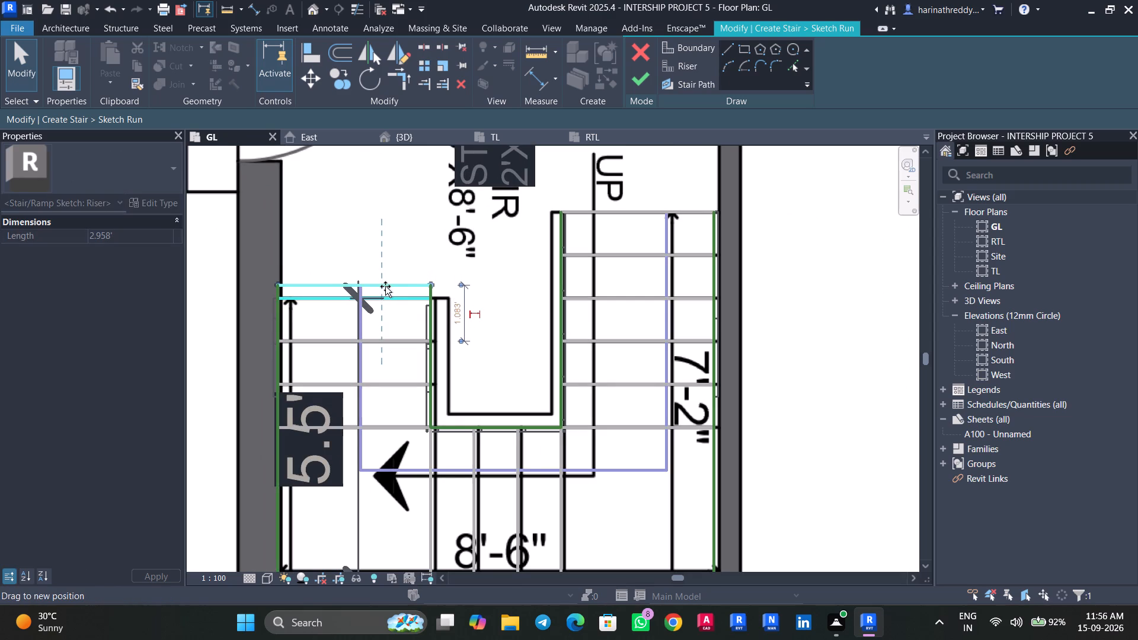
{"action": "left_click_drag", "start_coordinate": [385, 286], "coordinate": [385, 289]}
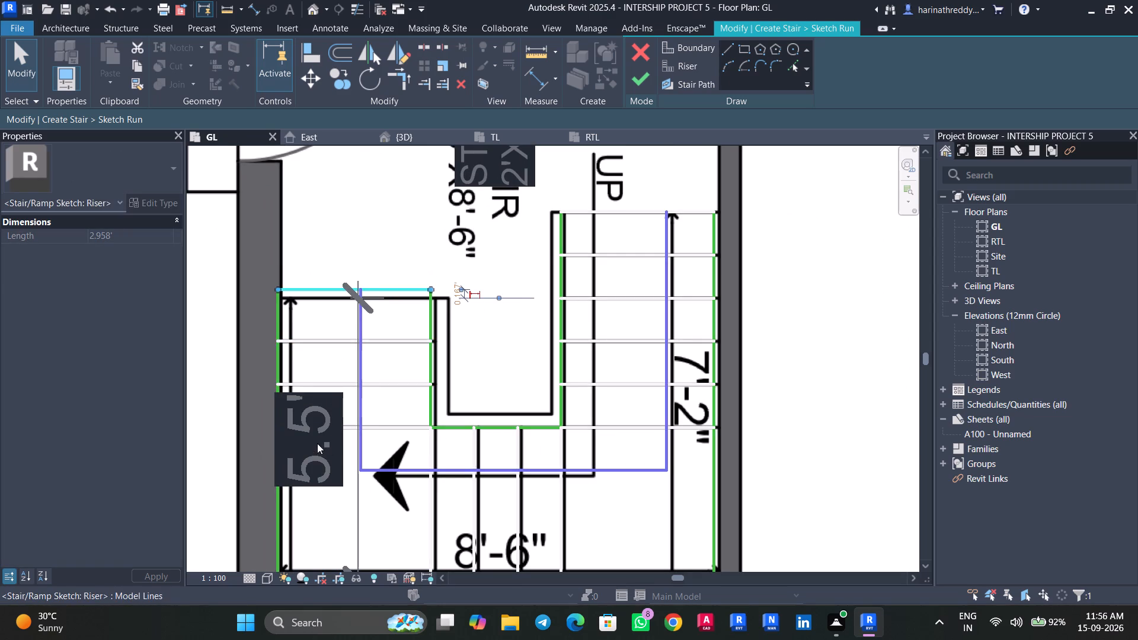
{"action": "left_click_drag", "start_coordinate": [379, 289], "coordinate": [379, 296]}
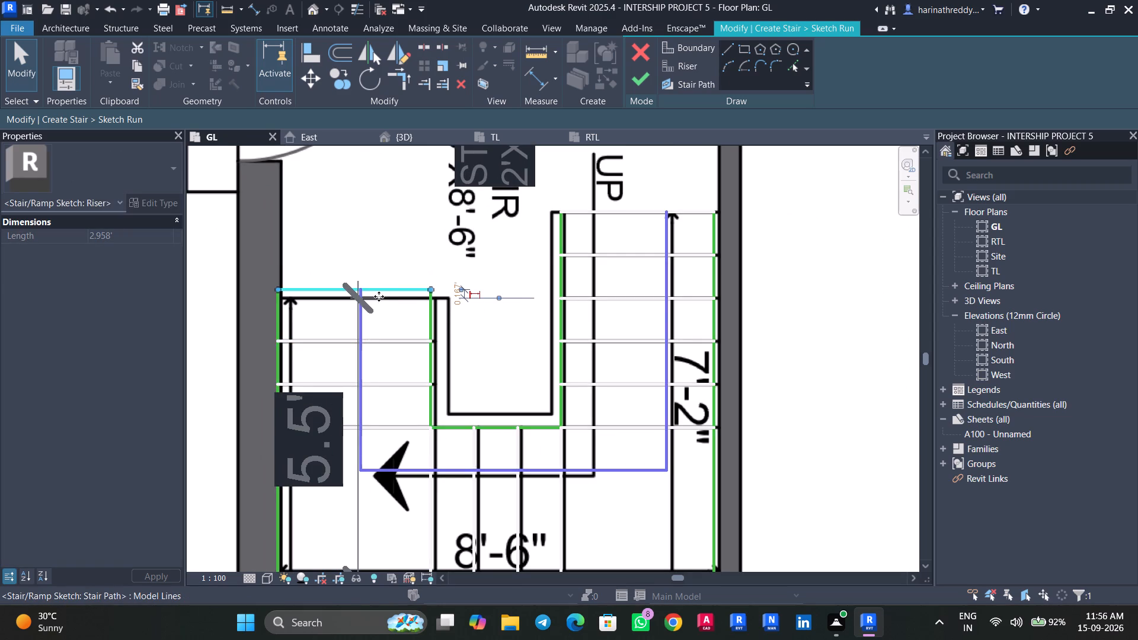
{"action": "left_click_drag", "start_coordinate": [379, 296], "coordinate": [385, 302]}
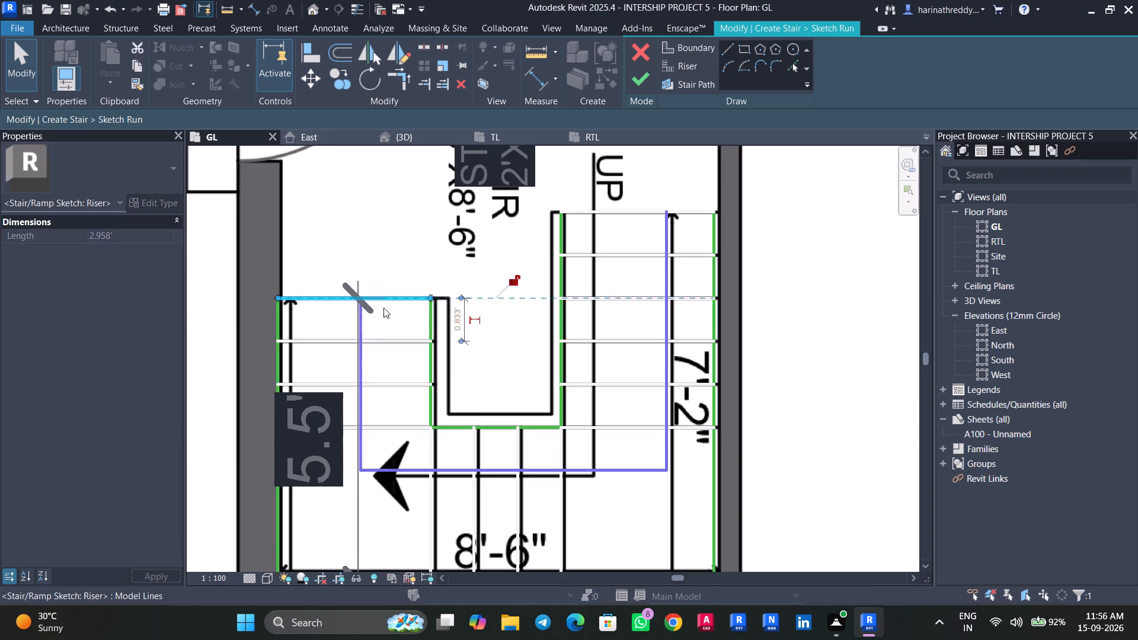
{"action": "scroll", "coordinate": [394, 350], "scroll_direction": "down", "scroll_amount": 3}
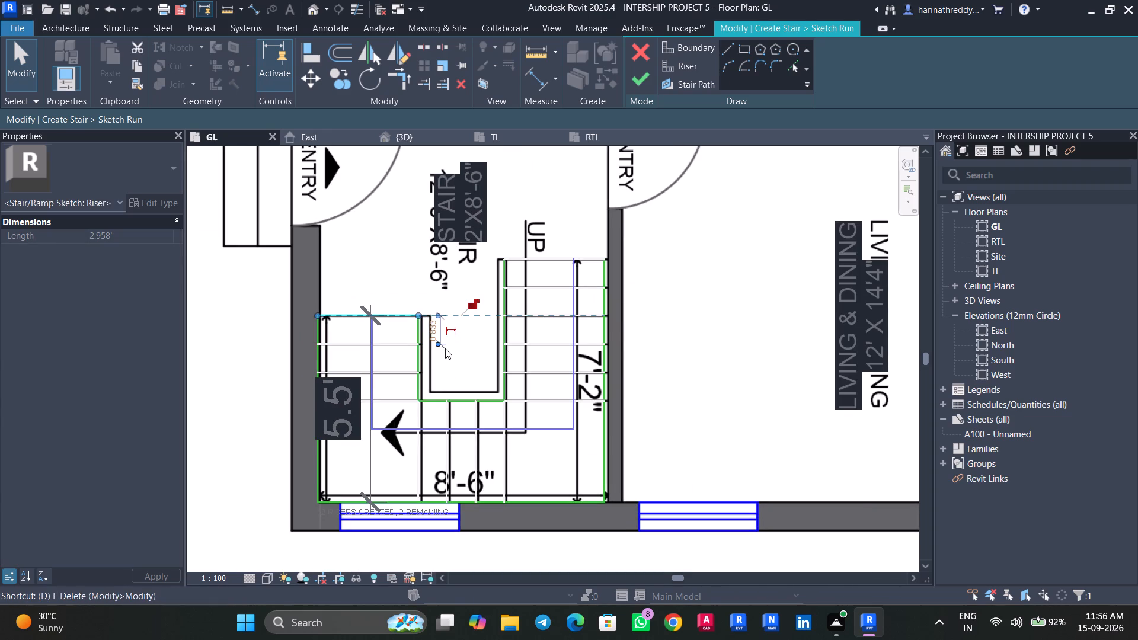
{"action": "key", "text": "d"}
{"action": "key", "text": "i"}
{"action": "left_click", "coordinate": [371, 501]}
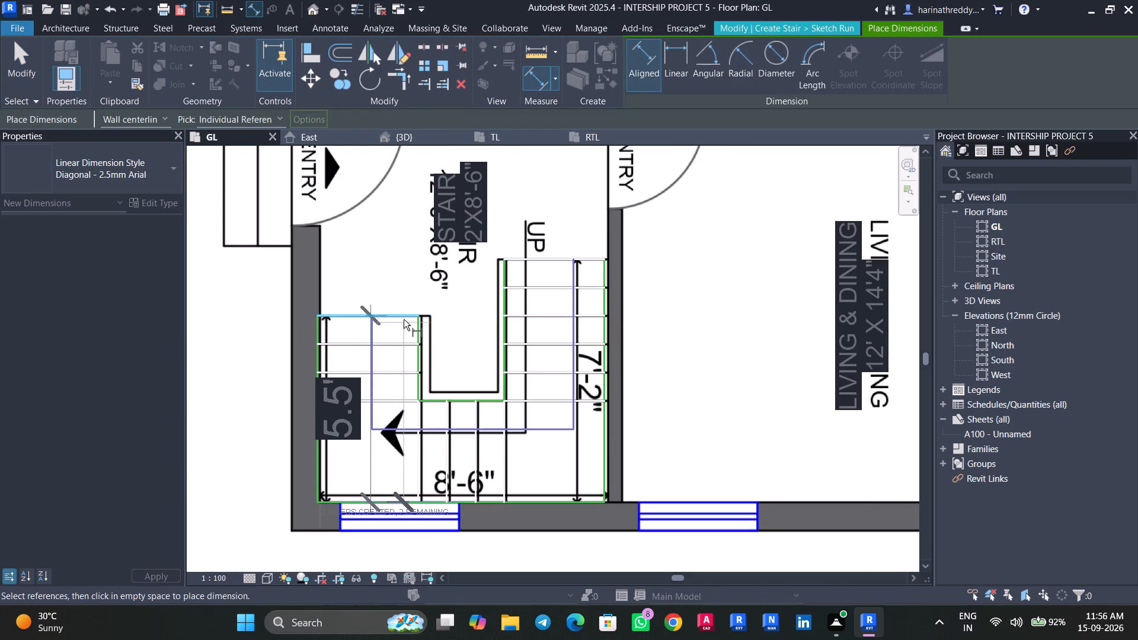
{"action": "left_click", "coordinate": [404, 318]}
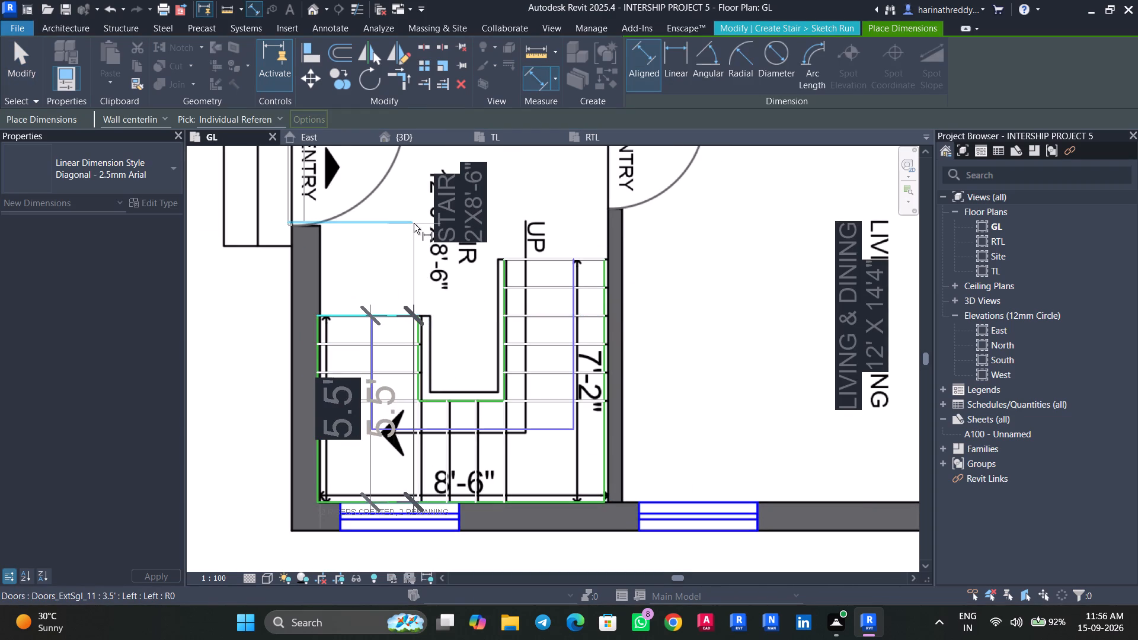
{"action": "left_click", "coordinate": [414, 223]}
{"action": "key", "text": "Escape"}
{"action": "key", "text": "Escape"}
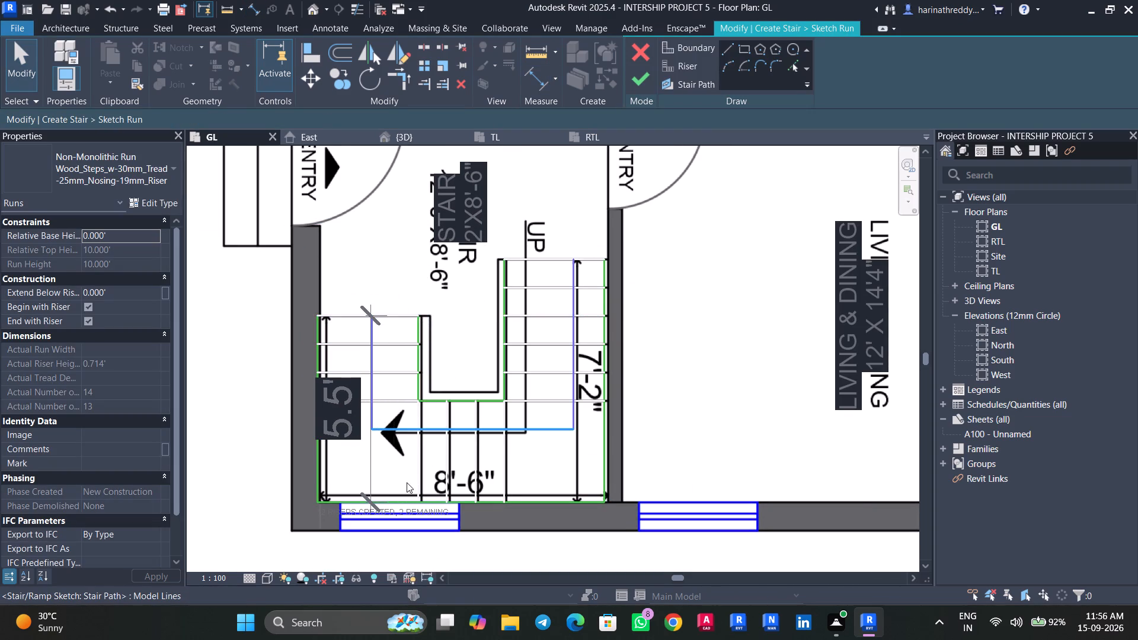
Dimension the shorter flight inside the run sketch, from the window-side boundary to its end riser.
{"action": "type", "text": "DI"}
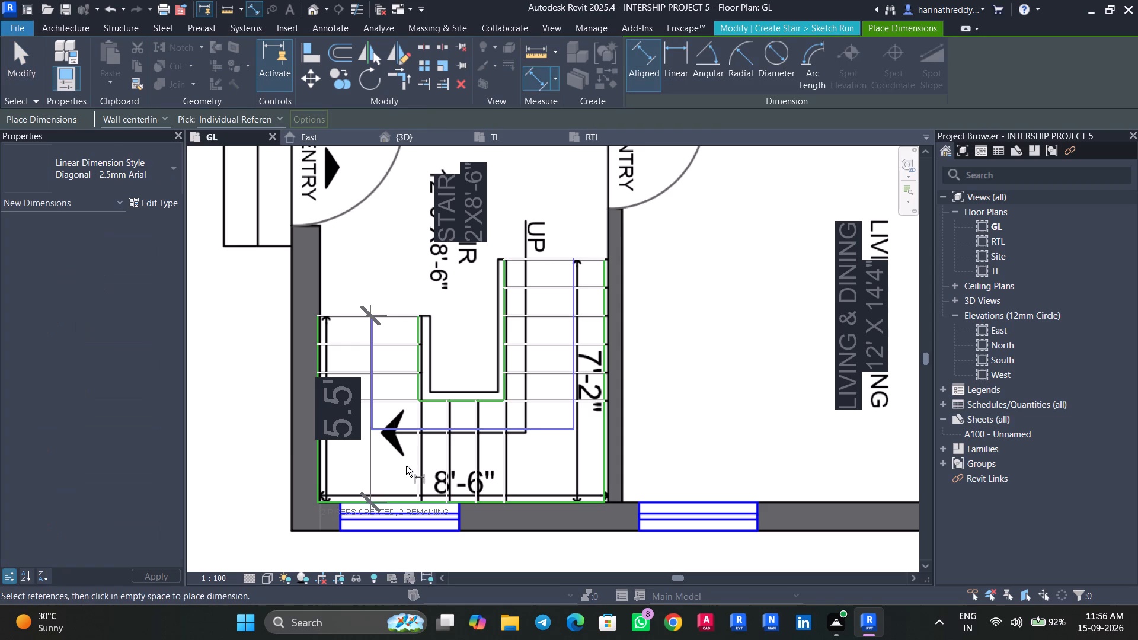
{"action": "left_click", "coordinate": [410, 503]}
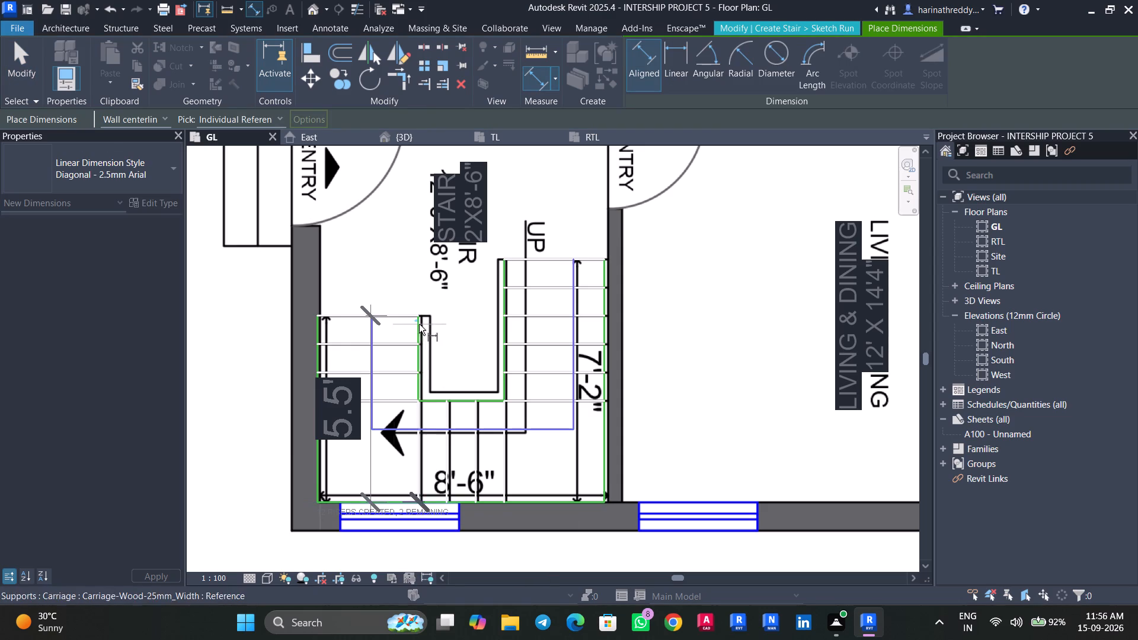
{"action": "left_click", "coordinate": [407, 318]}
{"action": "left_click", "coordinate": [418, 261]}
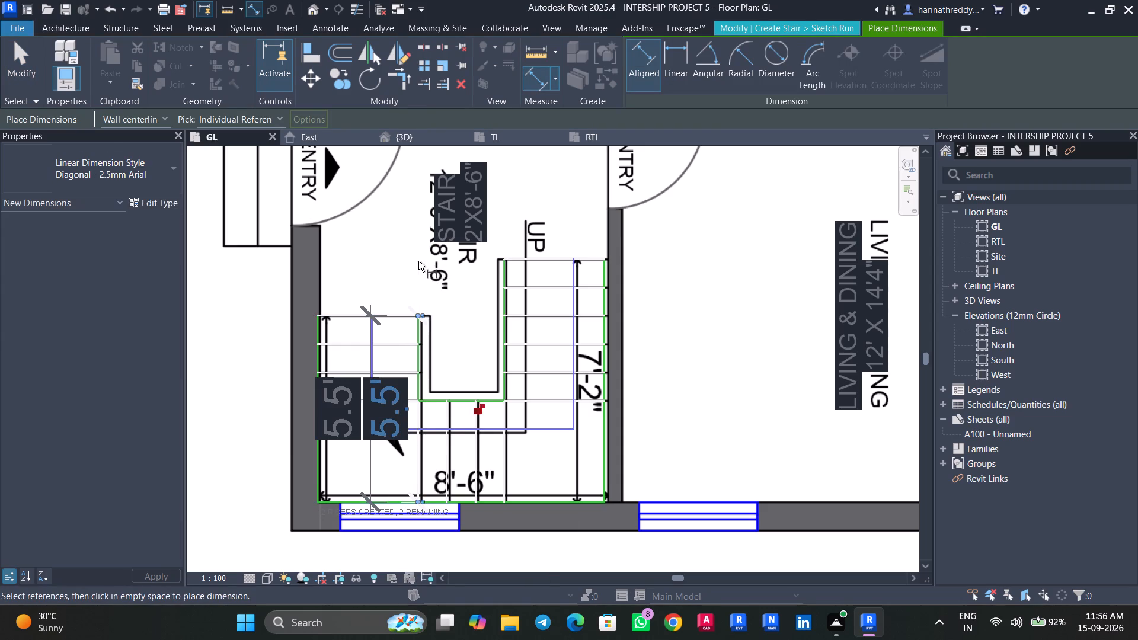
{"action": "key", "text": "Escape"}
{"action": "key", "text": "Escape"}
Move the shorter flight's end riser outward and set its sketch dimension to 5.6'.
{"action": "left_click", "coordinate": [397, 315]}
{"action": "key", "text": "Escape"}
{"action": "left_click", "coordinate": [385, 316]}
{"action": "scroll", "coordinate": [386, 318], "scroll_direction": "up", "scroll_amount": 3}
{"action": "left_click_drag", "start_coordinate": [388, 313], "coordinate": [392, 291]}
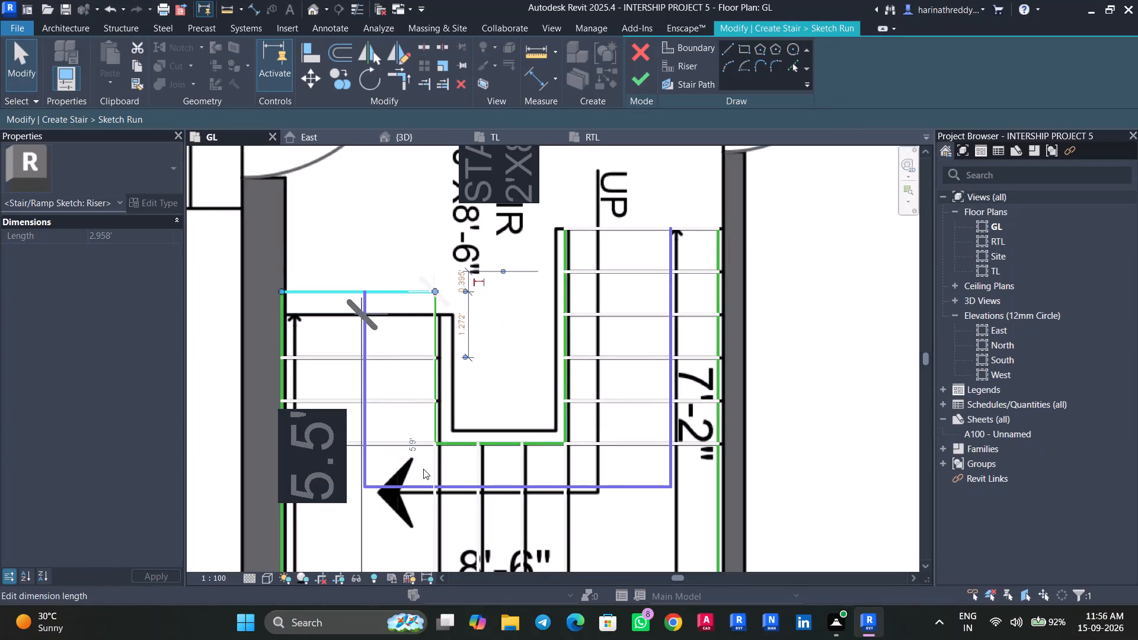
{"action": "left_click", "coordinate": [414, 446]}
{"action": "key", "text": "6"}
{"action": "key", "text": "BackSpace"}
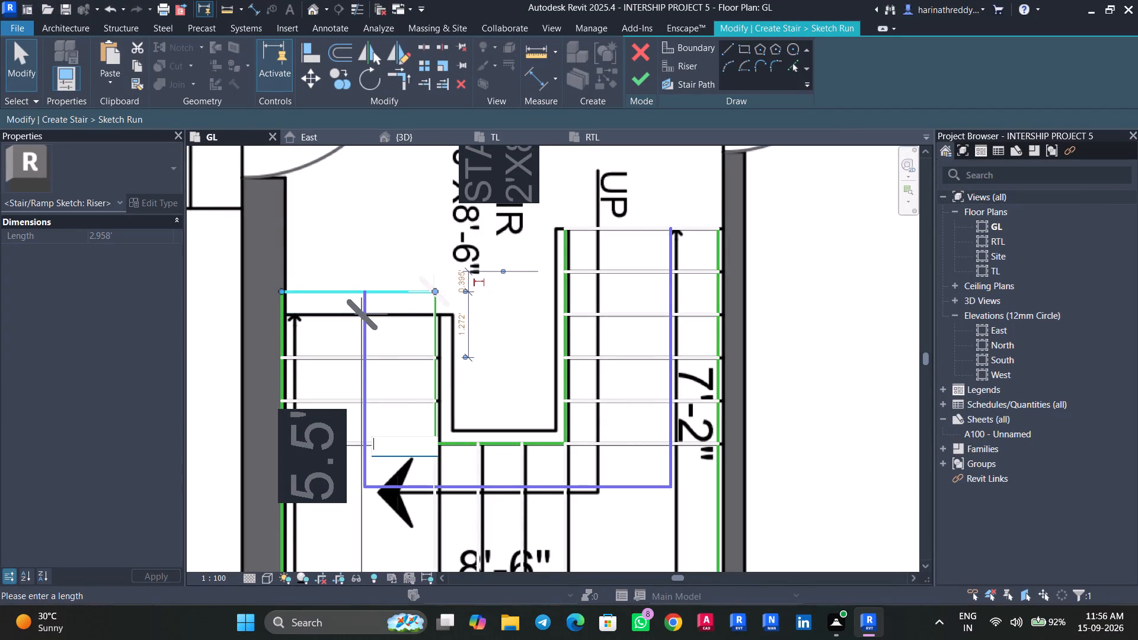
{"action": "key", "text": "5"}
{"action": "type", "text": ".6"}
{"action": "key", "text": "apostrophe"}
{"action": "key", "text": "Return"}
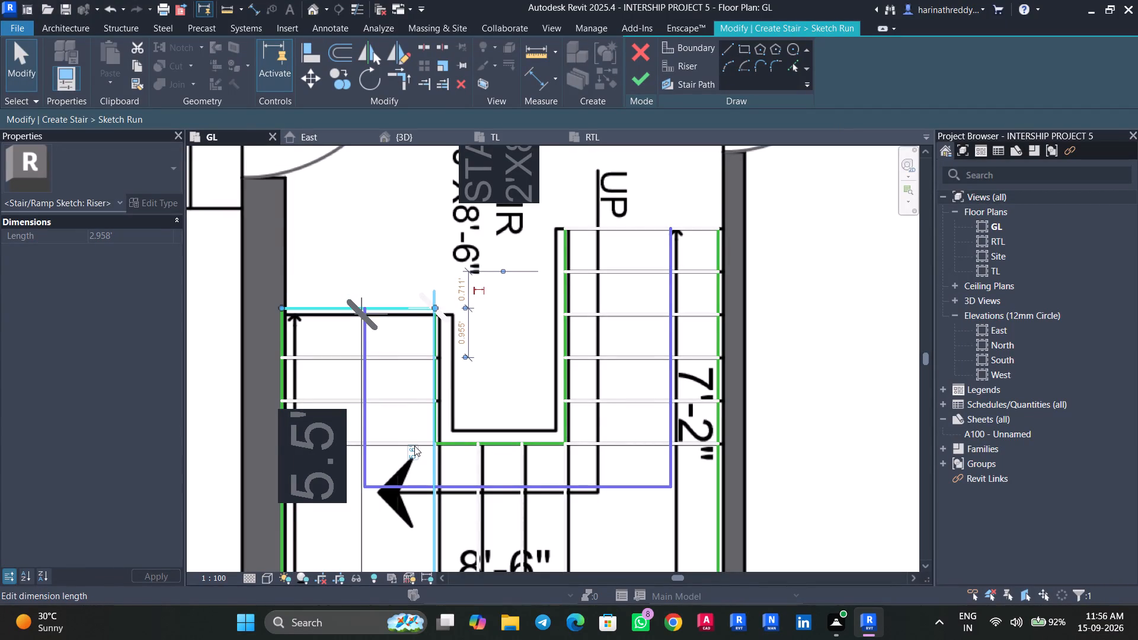
{"action": "key", "text": "Escape"}
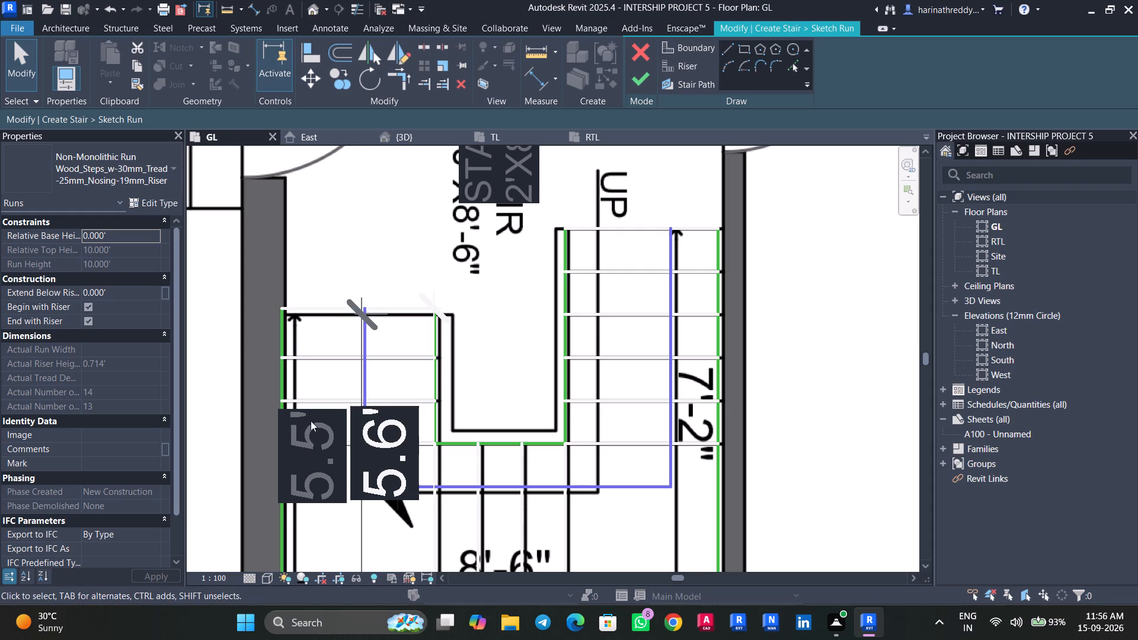
Finish the run sketch and the stair edit.
{"action": "left_click", "coordinate": [639, 78]}
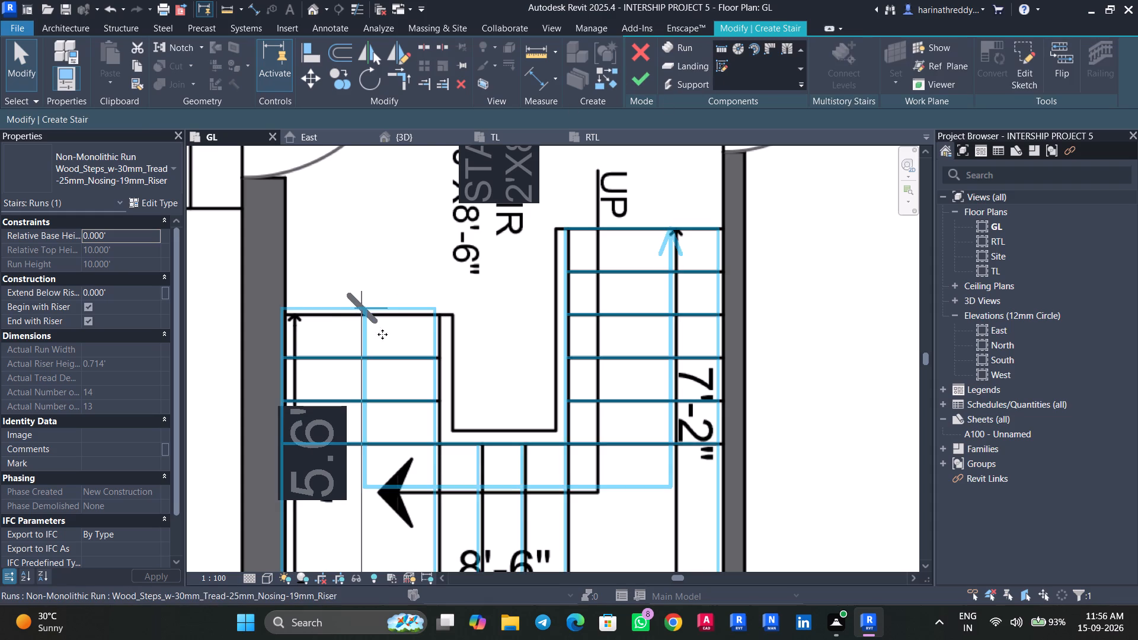
{"action": "scroll", "coordinate": [382, 331], "scroll_direction": "down", "scroll_amount": 7}
{"action": "key", "text": "Escape"}
{"action": "key", "text": "Escape"}
{"action": "left_click", "coordinate": [407, 519]}
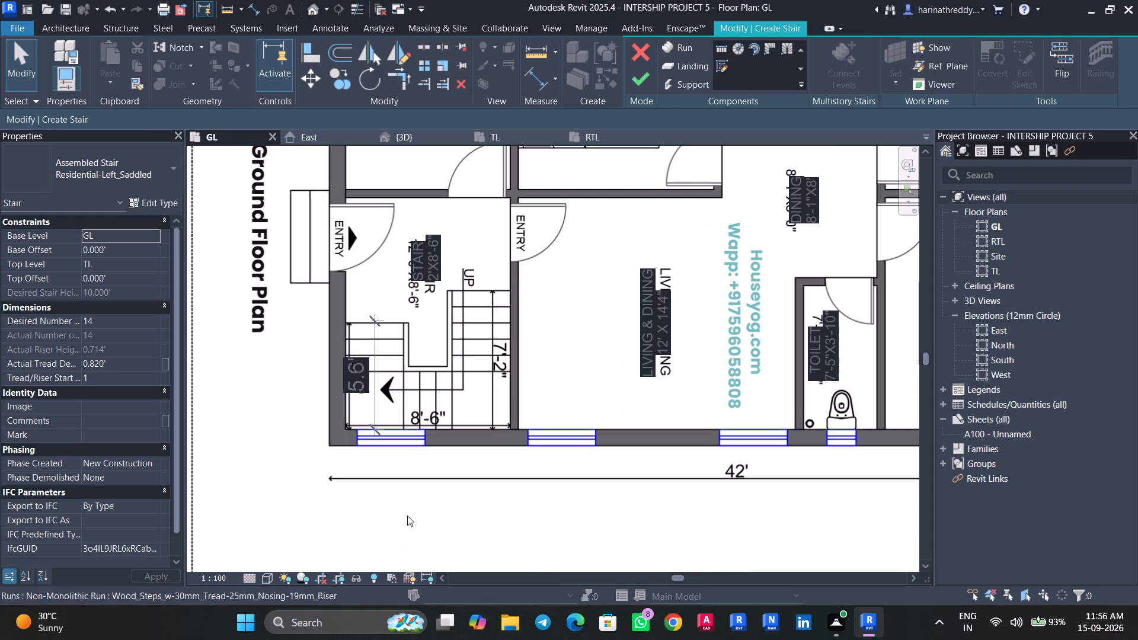
{"action": "left_click", "coordinate": [645, 78]}
{"action": "left_click", "coordinate": [399, 493]}
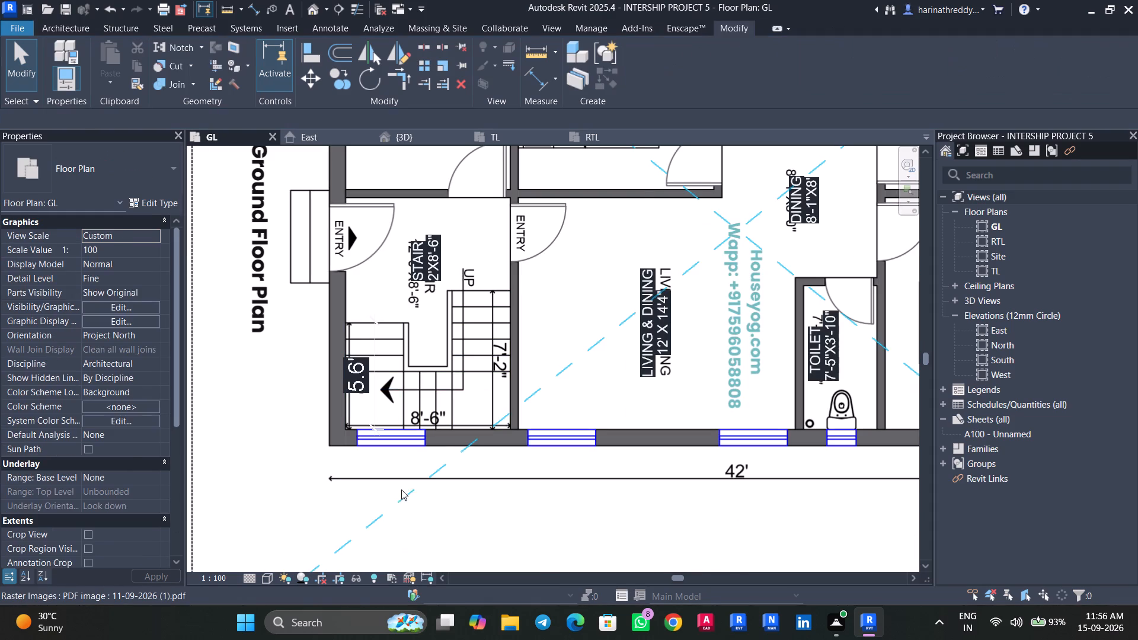
Place an aligned dimension across the stair's full width beside the windowed wall, over the plan's 8'-6" label.
{"action": "type", "text": "DI"}
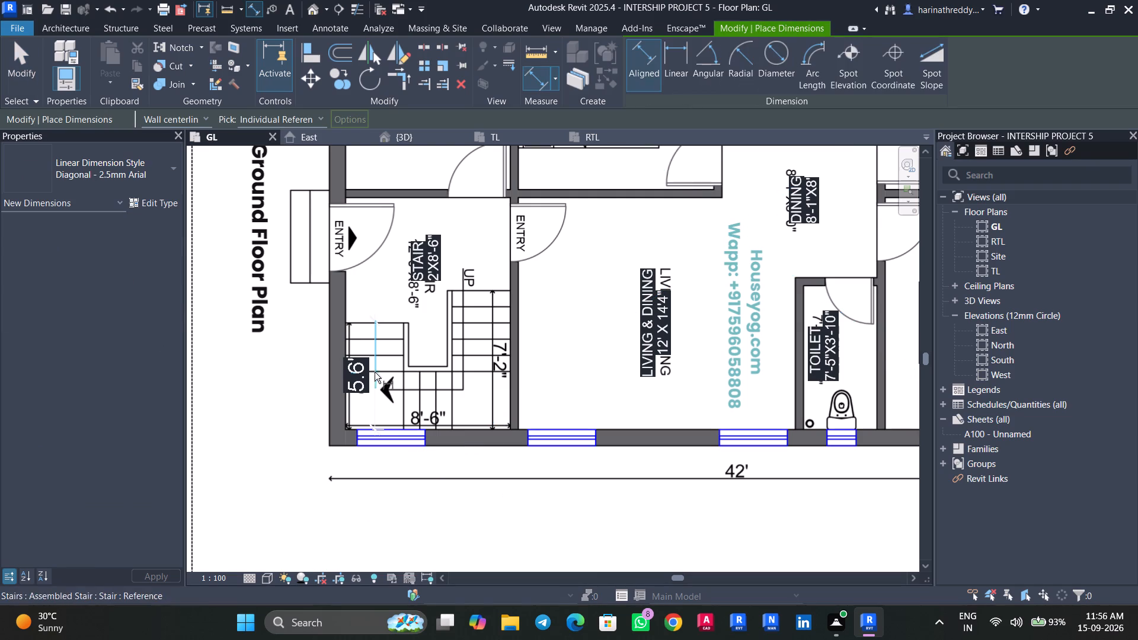
{"action": "left_click", "coordinate": [511, 414]}
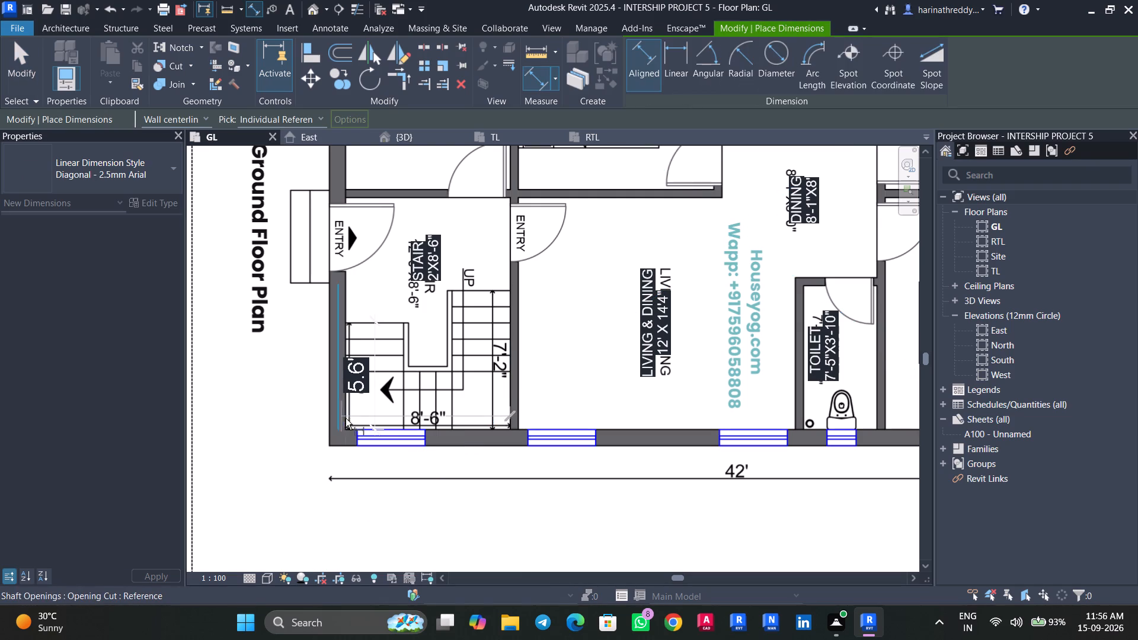
{"action": "scroll", "coordinate": [340, 418], "scroll_direction": "up", "scroll_amount": 4}
{"action": "key", "text": "Tab"}
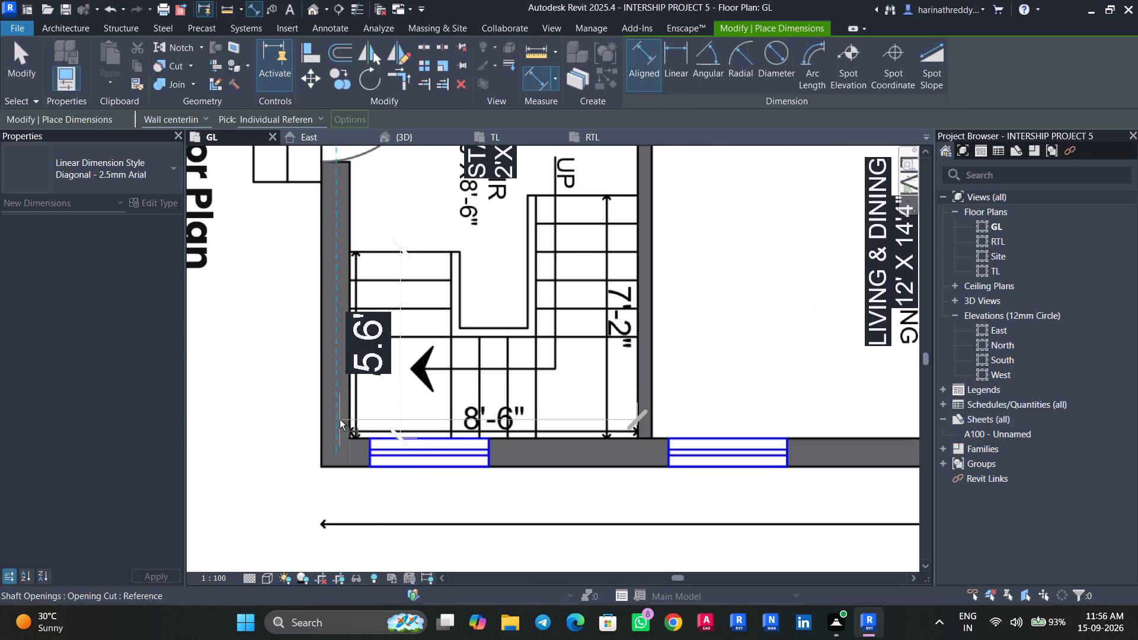
{"action": "left_click", "coordinate": [347, 418]}
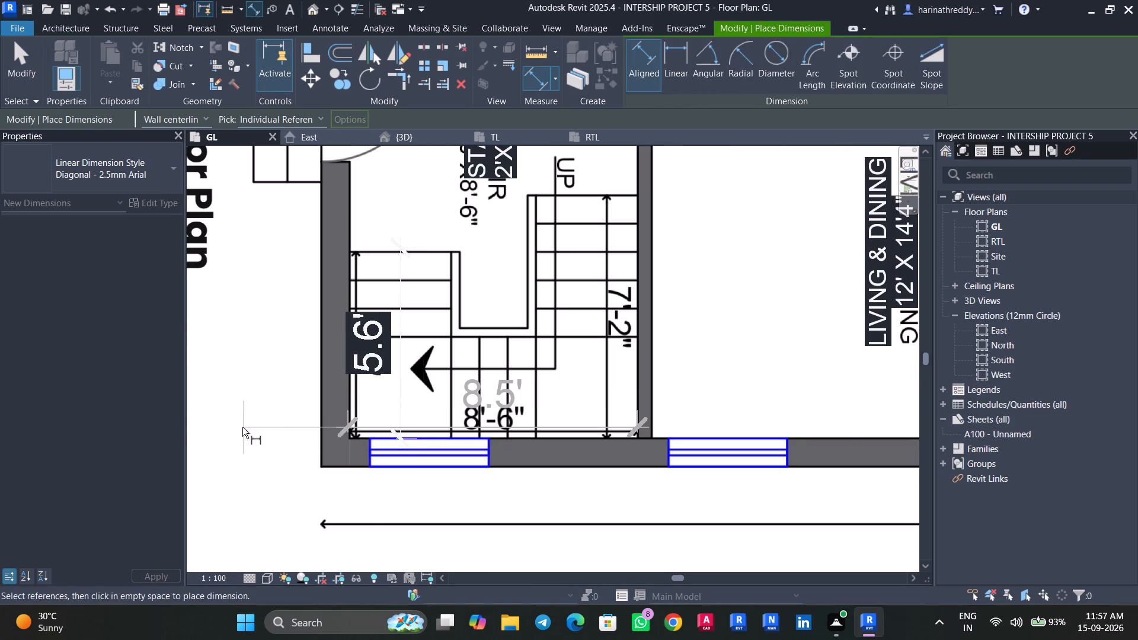
{"action": "left_click", "coordinate": [242, 427]}
{"action": "key", "text": "Escape"}
{"action": "key", "text": "Escape"}
{"action": "key", "text": "Escape"}
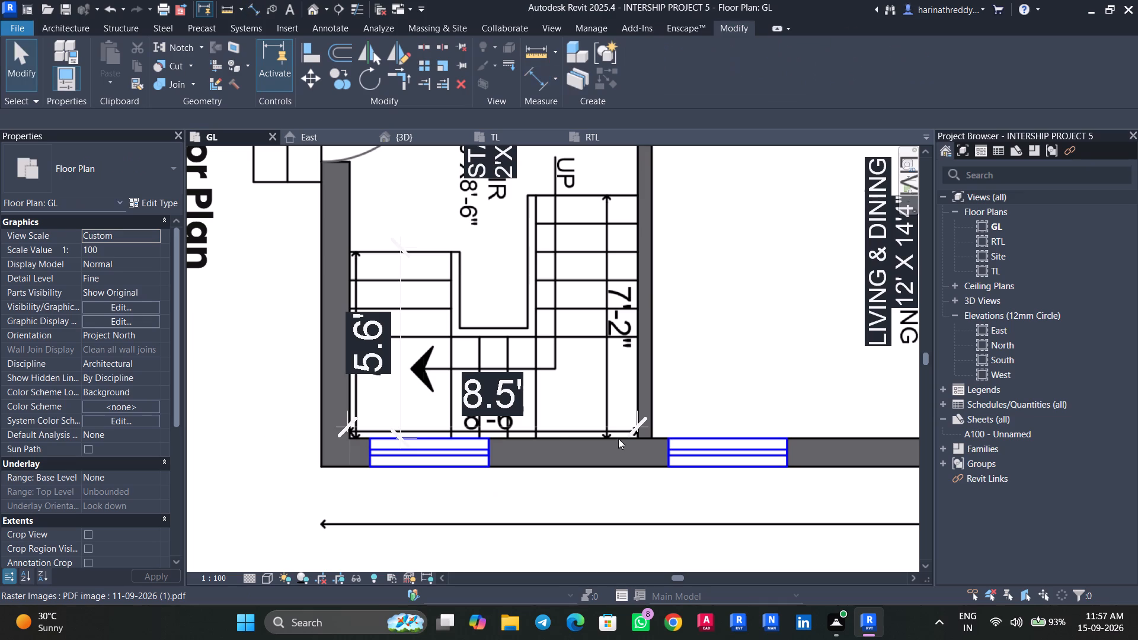
Place an aligned dimension along the longer flight, from the windowed wall to its end riser, beside the plan's 7'-2" label.
{"action": "key", "text": "Tab"}
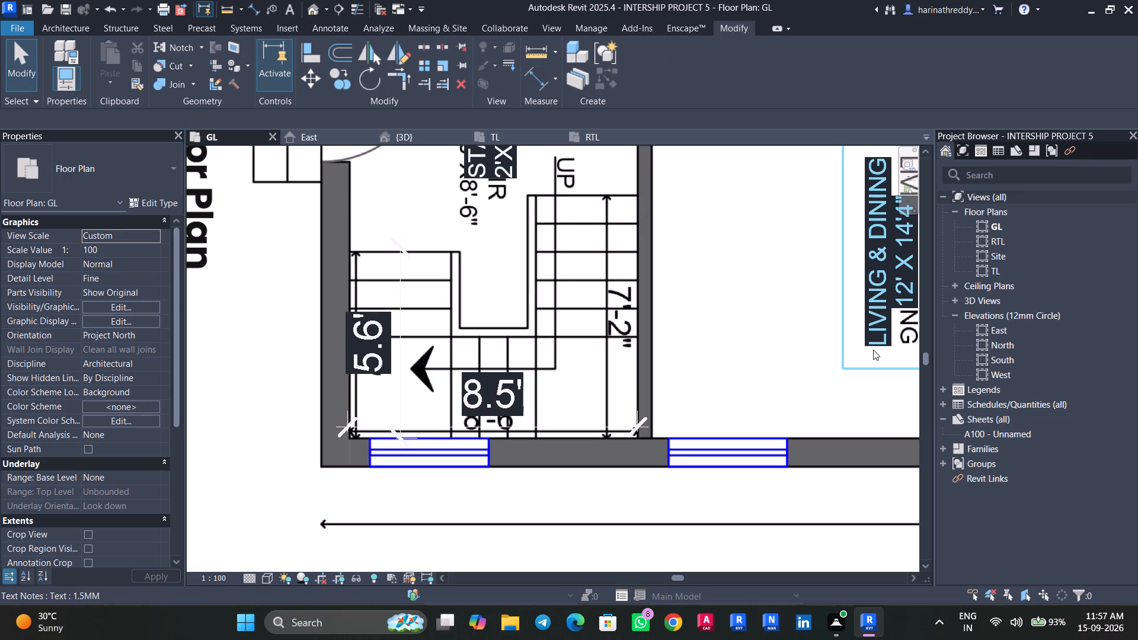
{"action": "type", "text": "DI"}
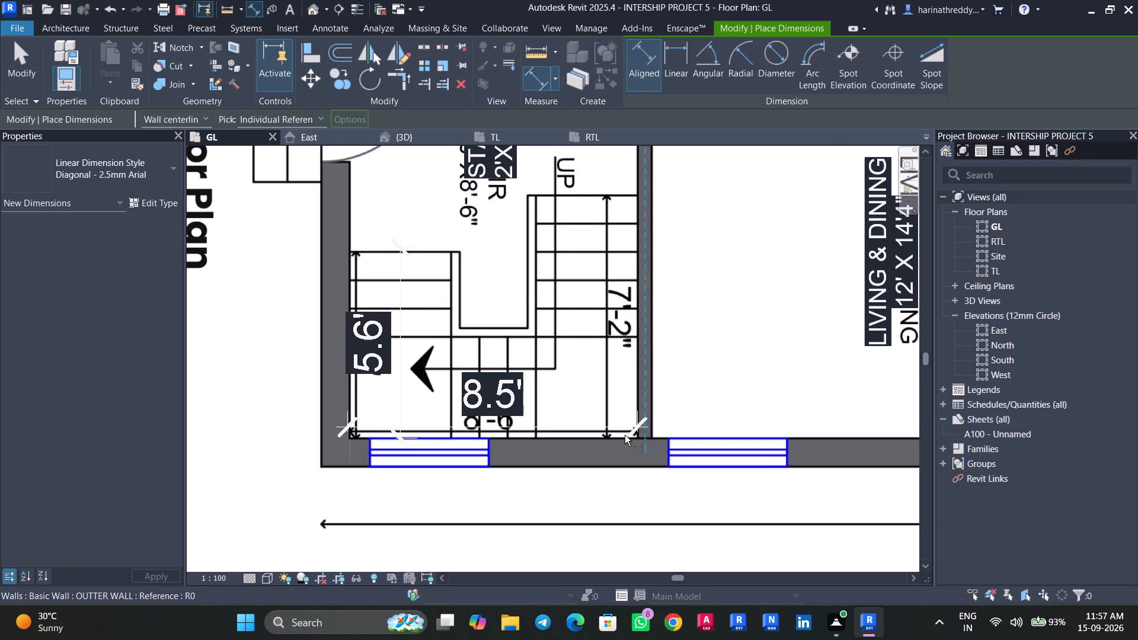
{"action": "left_click", "coordinate": [625, 435]}
{"action": "left_click", "coordinate": [619, 197]}
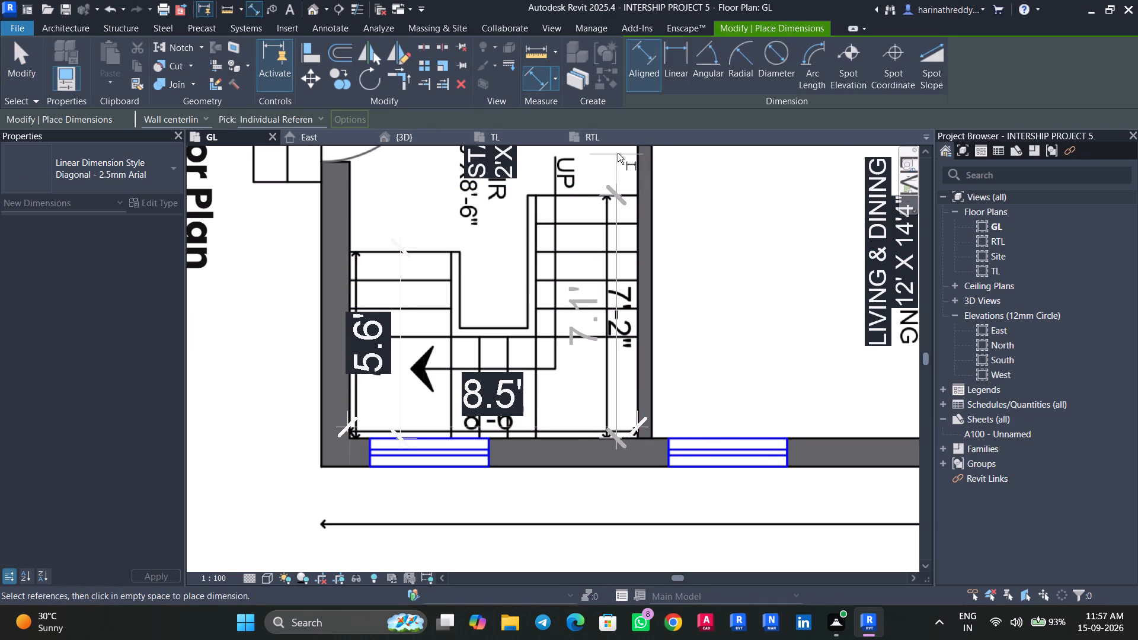
{"action": "key", "text": "space"}
{"action": "left_click", "coordinate": [618, 153]}
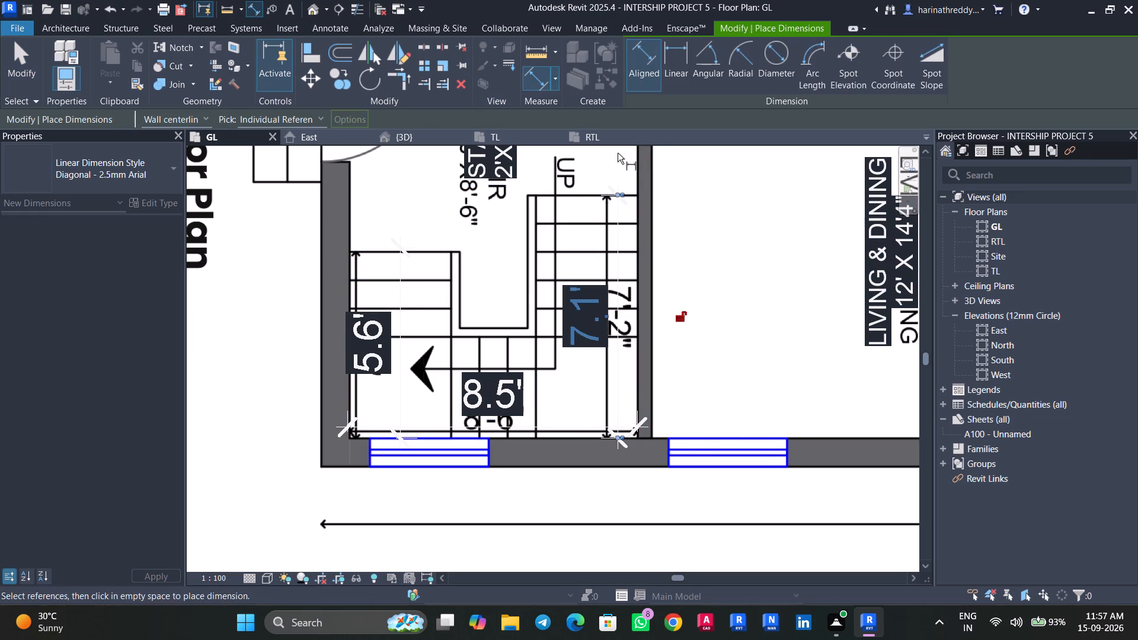
{"action": "key", "text": "Escape"}
{"action": "key", "text": "Escape"}
{"action": "key", "text": "Escape"}
{"action": "key", "text": "Escape"}
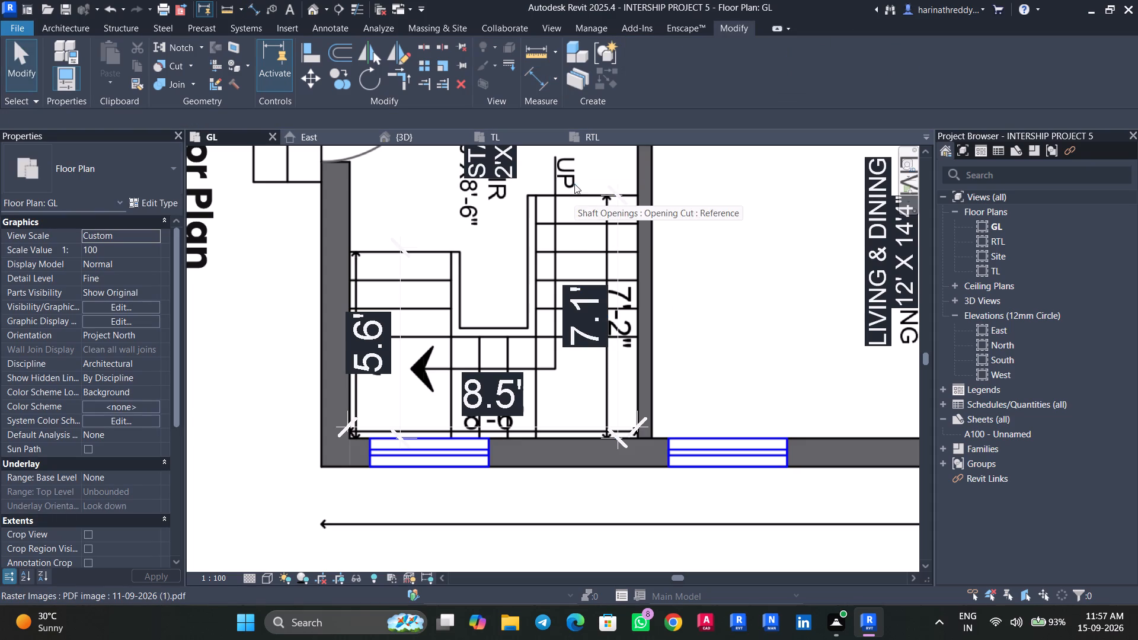
Open the stair for editing and enter the sketch of its run.
{"action": "key", "text": "Tab"}
{"action": "left_click", "coordinate": [571, 194]}
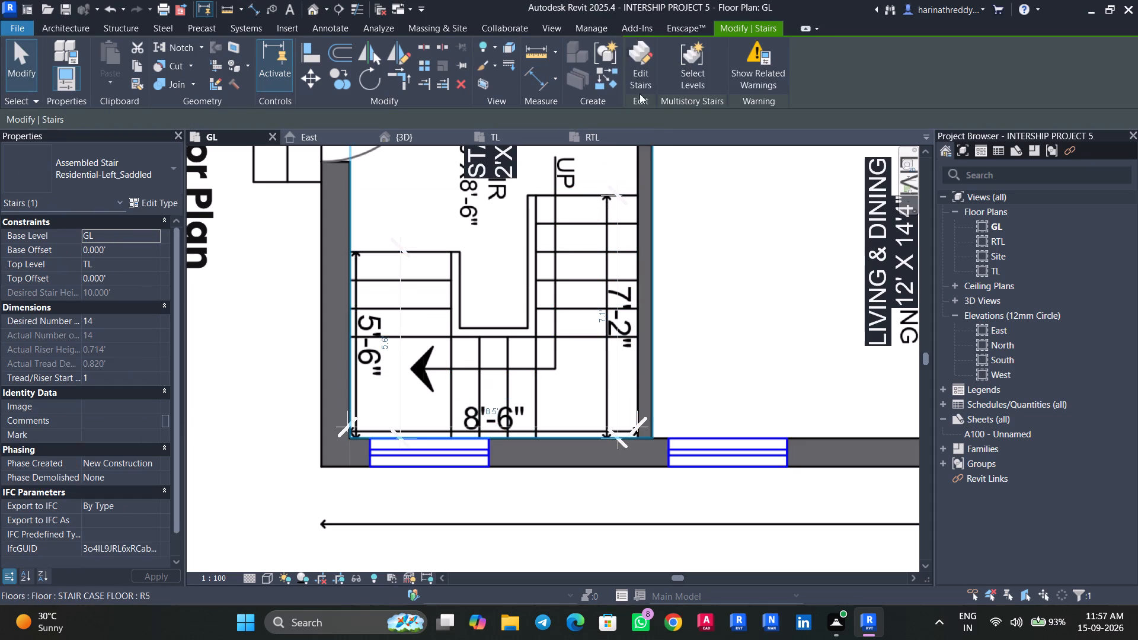
{"action": "left_click", "coordinate": [641, 82]}
{"action": "left_click", "coordinate": [565, 198]}
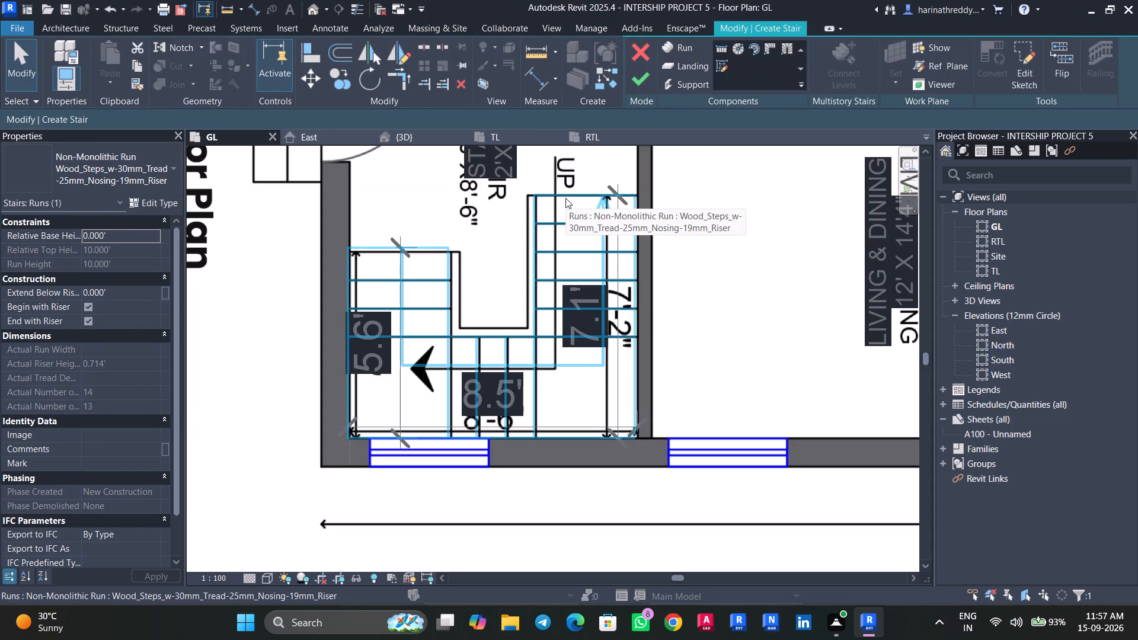
{"action": "left_click", "coordinate": [571, 203]}
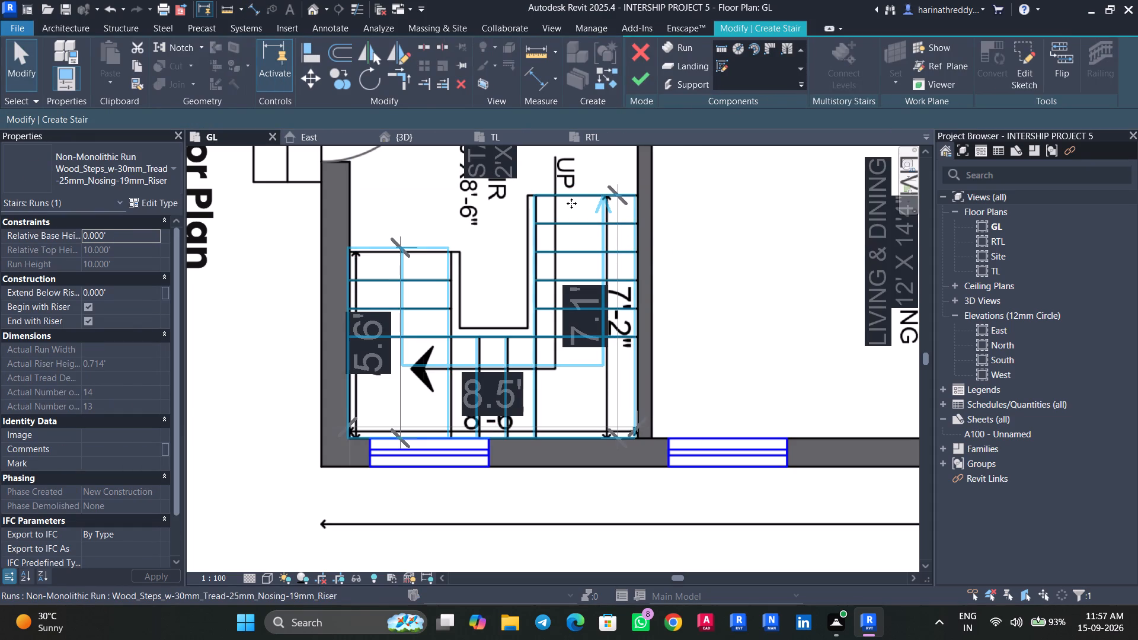
{"action": "left_click", "coordinate": [1027, 70]}
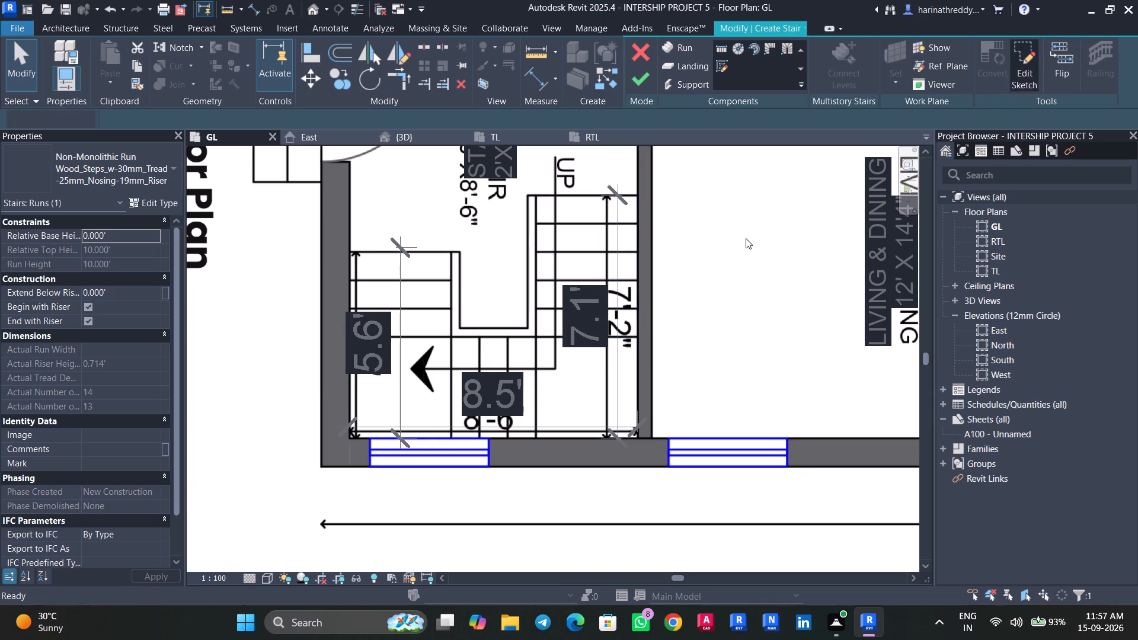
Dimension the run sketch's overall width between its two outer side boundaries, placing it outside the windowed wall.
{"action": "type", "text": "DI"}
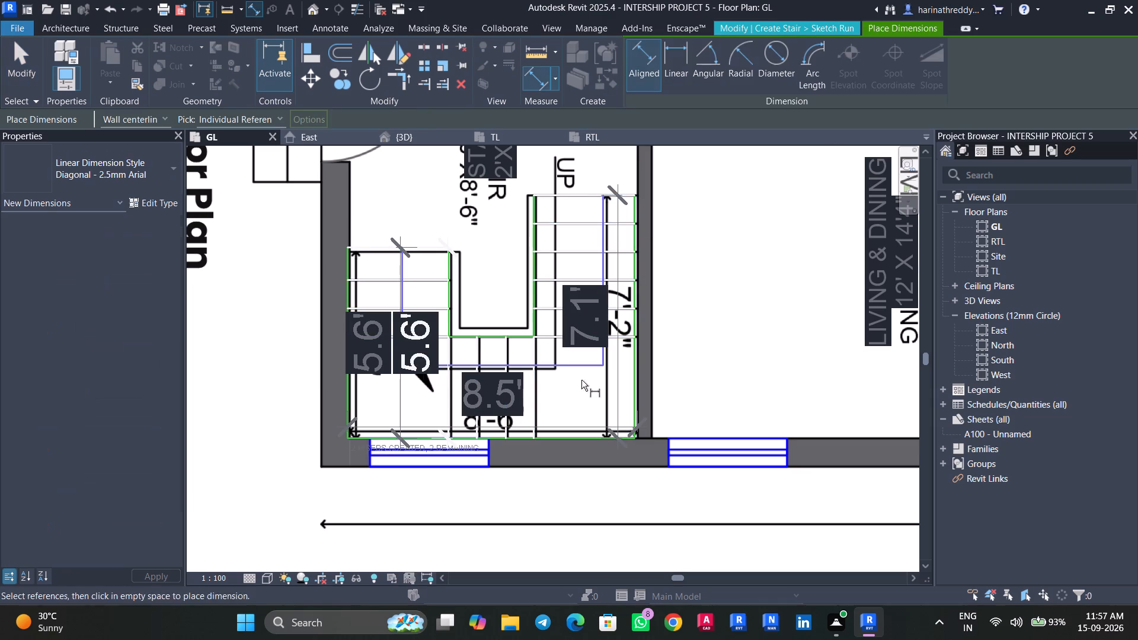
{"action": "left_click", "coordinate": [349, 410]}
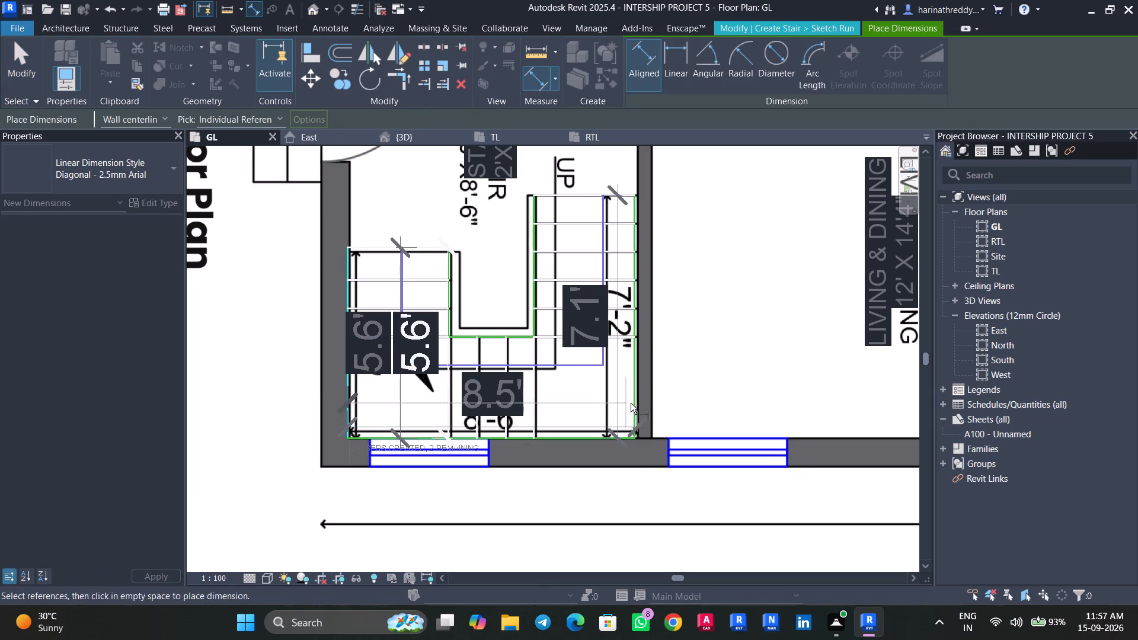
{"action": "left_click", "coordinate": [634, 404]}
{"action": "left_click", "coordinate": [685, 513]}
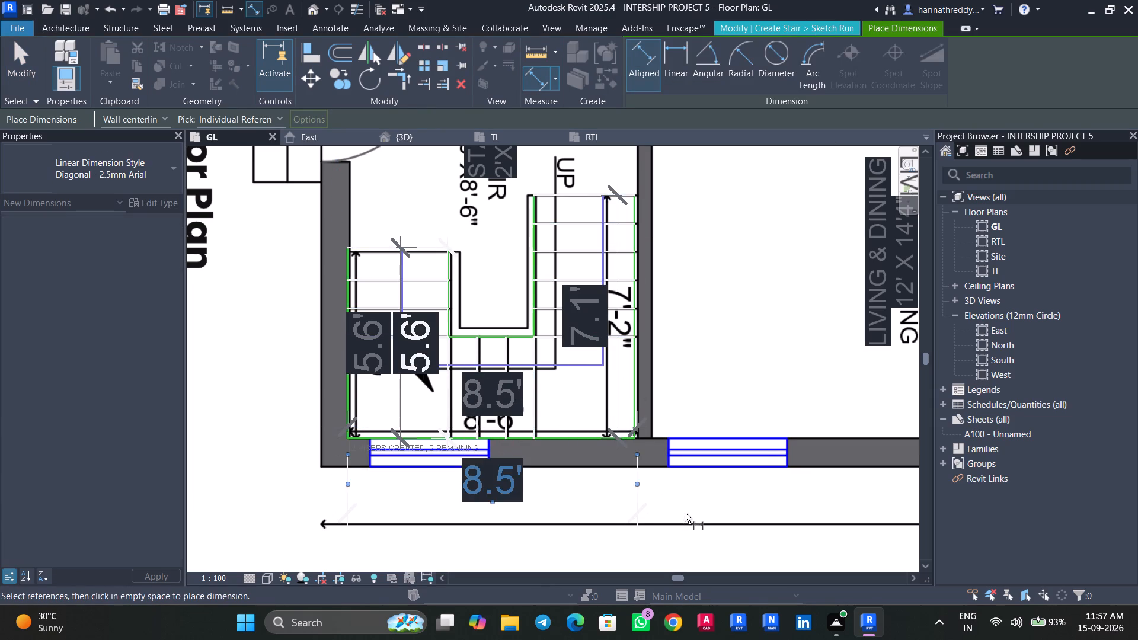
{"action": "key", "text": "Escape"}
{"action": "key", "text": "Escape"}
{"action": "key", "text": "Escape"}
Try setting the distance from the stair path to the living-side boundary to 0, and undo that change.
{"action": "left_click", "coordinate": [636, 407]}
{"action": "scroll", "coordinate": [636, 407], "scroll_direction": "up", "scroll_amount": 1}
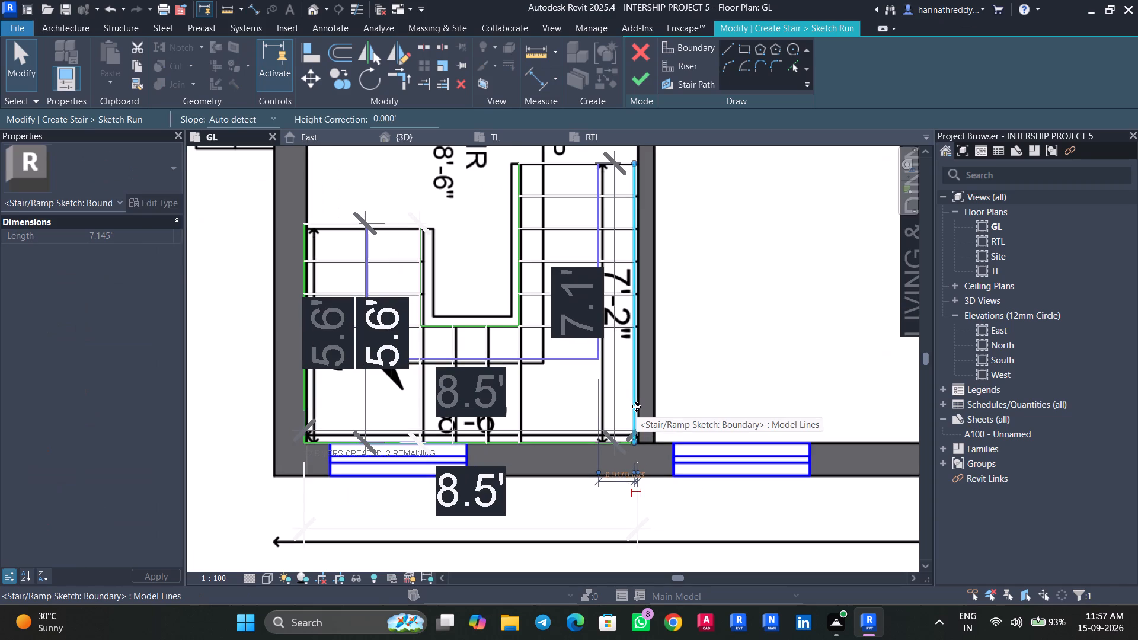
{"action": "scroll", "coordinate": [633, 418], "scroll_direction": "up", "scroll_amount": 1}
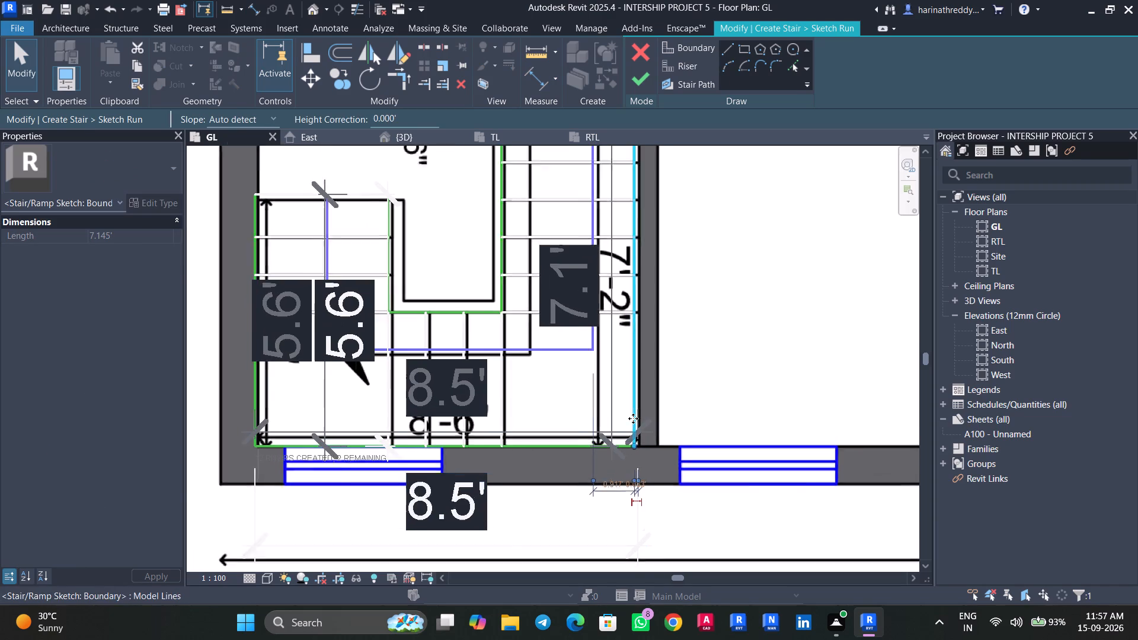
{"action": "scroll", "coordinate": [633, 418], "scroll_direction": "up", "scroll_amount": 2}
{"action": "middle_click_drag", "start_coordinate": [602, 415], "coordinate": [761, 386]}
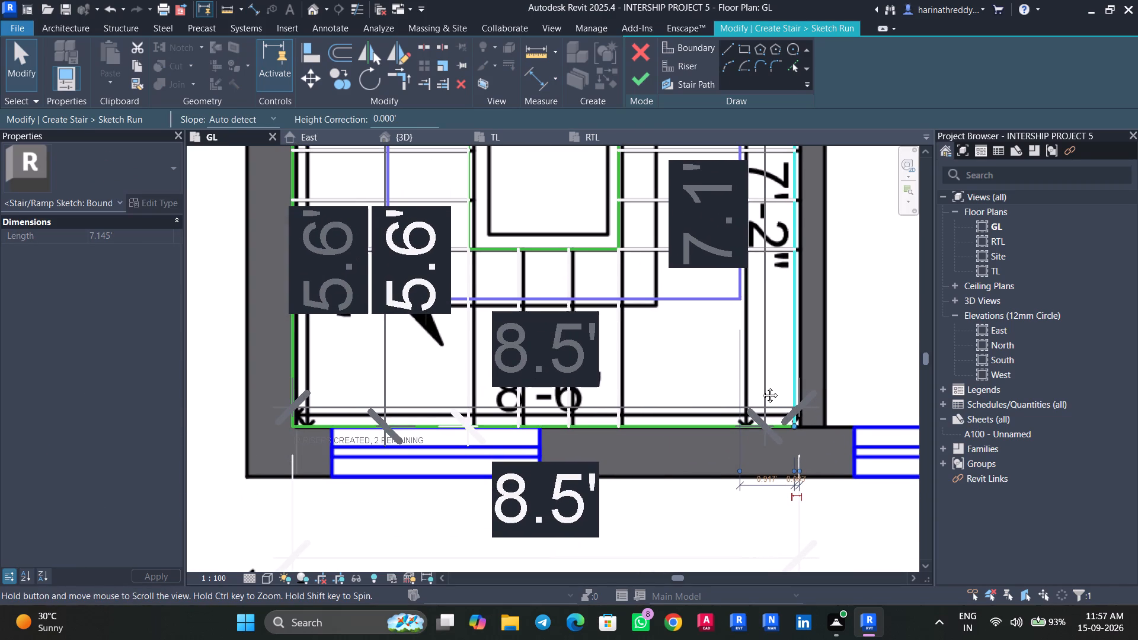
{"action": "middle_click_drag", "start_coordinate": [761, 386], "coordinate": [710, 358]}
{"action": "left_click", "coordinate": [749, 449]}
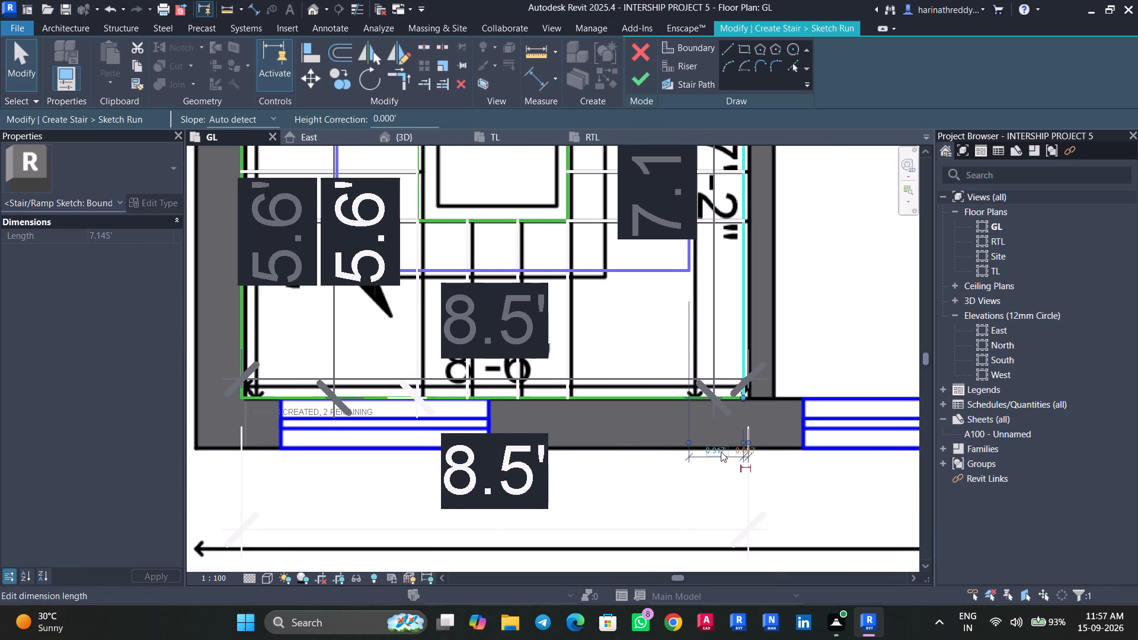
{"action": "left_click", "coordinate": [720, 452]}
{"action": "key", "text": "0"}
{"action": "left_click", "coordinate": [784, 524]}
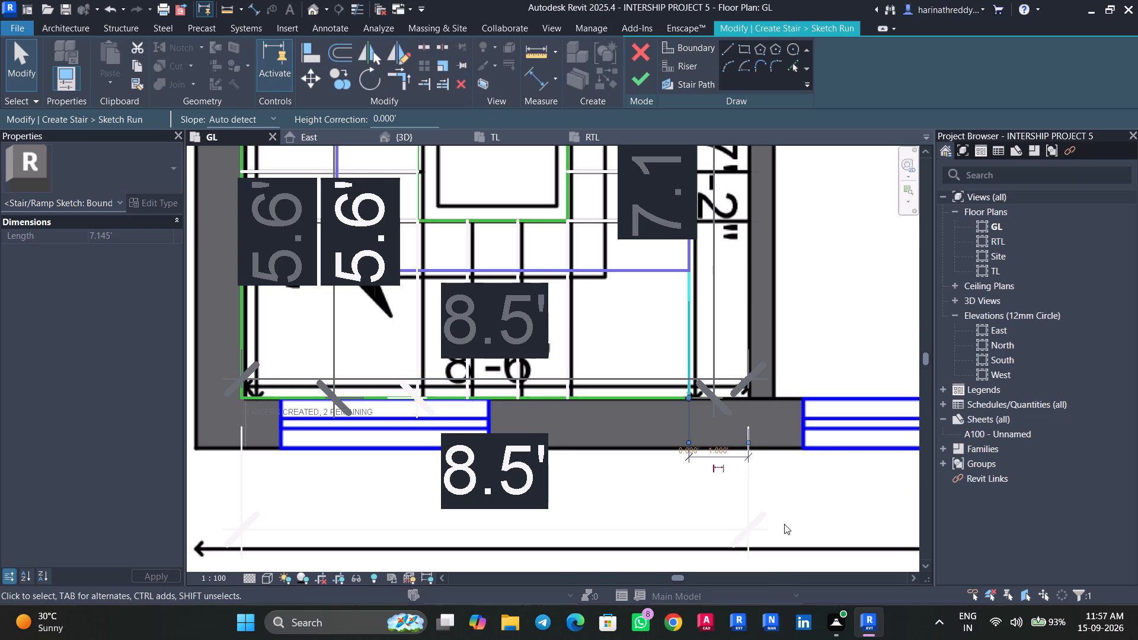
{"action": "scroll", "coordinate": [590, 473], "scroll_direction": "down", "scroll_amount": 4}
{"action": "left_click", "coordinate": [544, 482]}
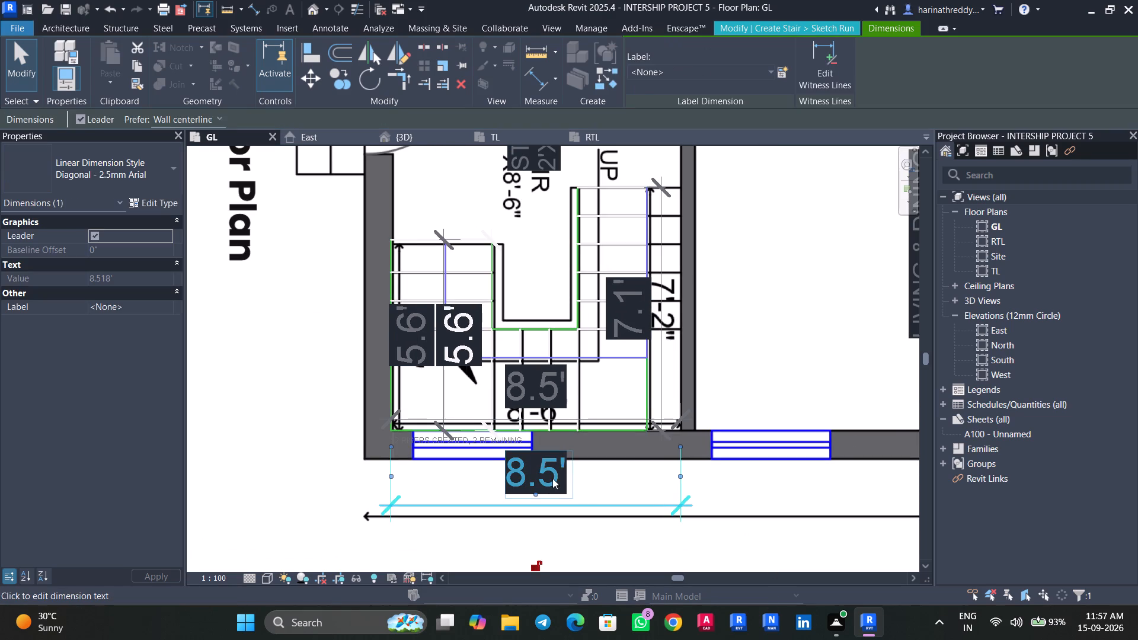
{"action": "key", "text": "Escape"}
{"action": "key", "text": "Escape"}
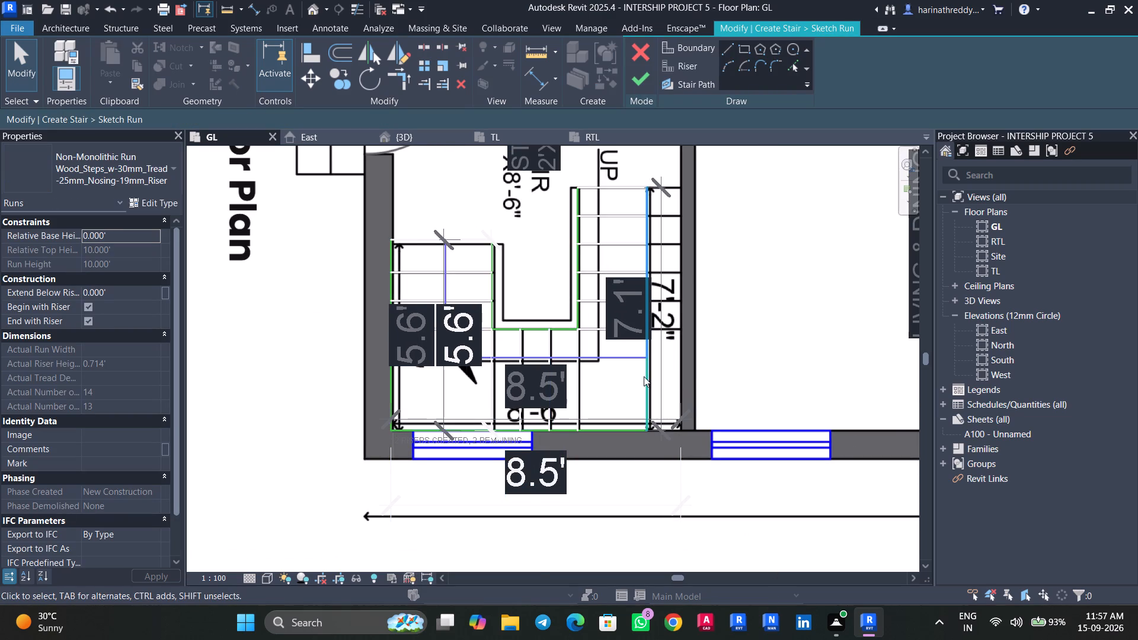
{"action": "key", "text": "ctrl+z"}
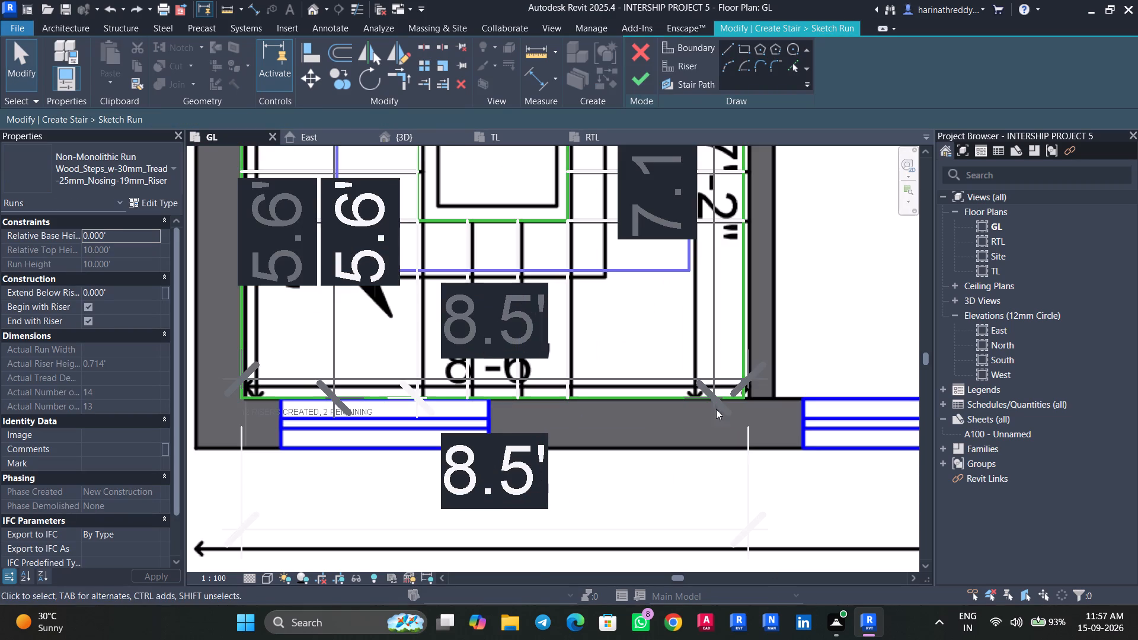
Nudge the run's living-side boundary slightly outward into the wall between the stair and the living room.
{"action": "left_click", "coordinate": [745, 363]}
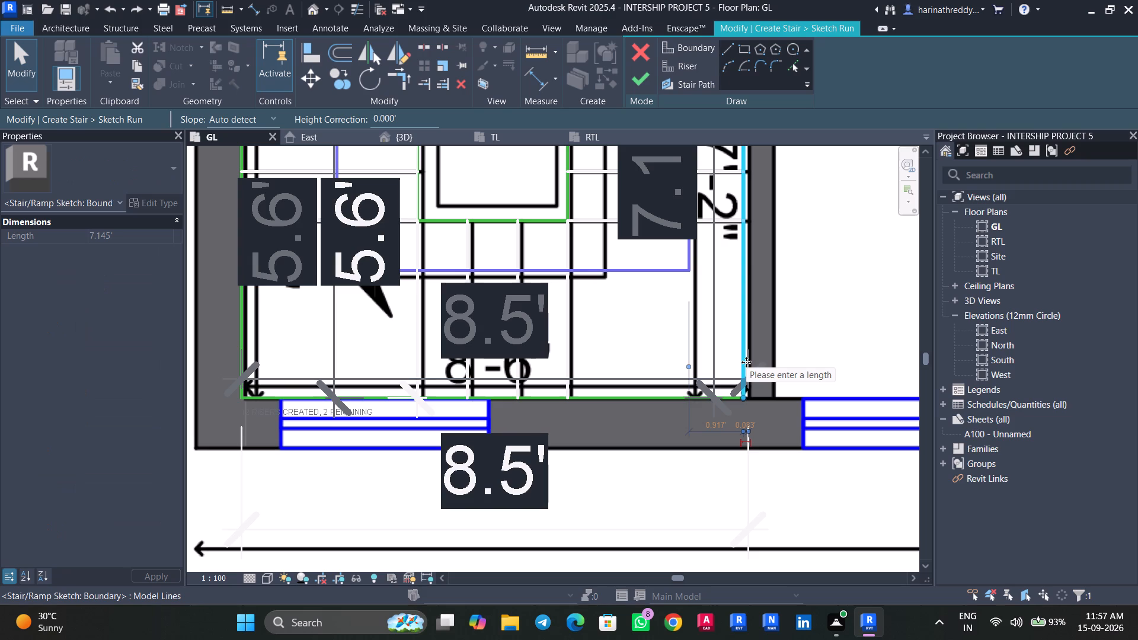
{"action": "key", "text": "Right"}
{"action": "key", "text": "Right"}
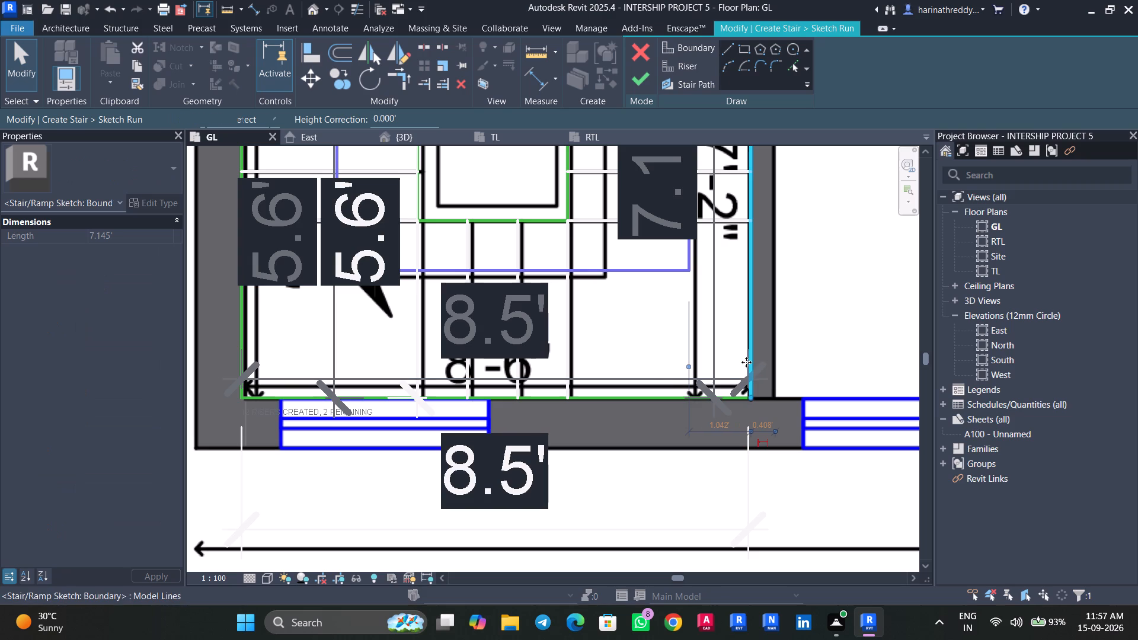
{"action": "key", "text": "Escape"}
{"action": "key", "text": "Escape"}
{"action": "key", "text": "Escape"}
Replace the sketch's overall width dimension with a new aligned one across the stair, placed outside the windowed wall.
{"action": "left_click", "coordinate": [503, 462]}
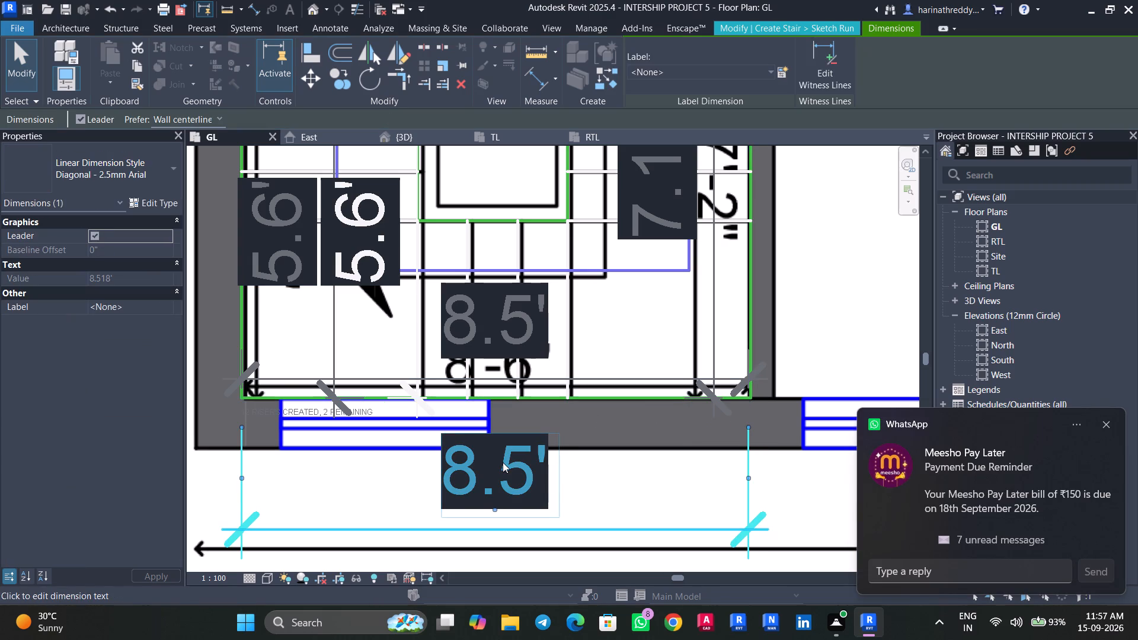
{"action": "left_click", "coordinate": [1105, 421]}
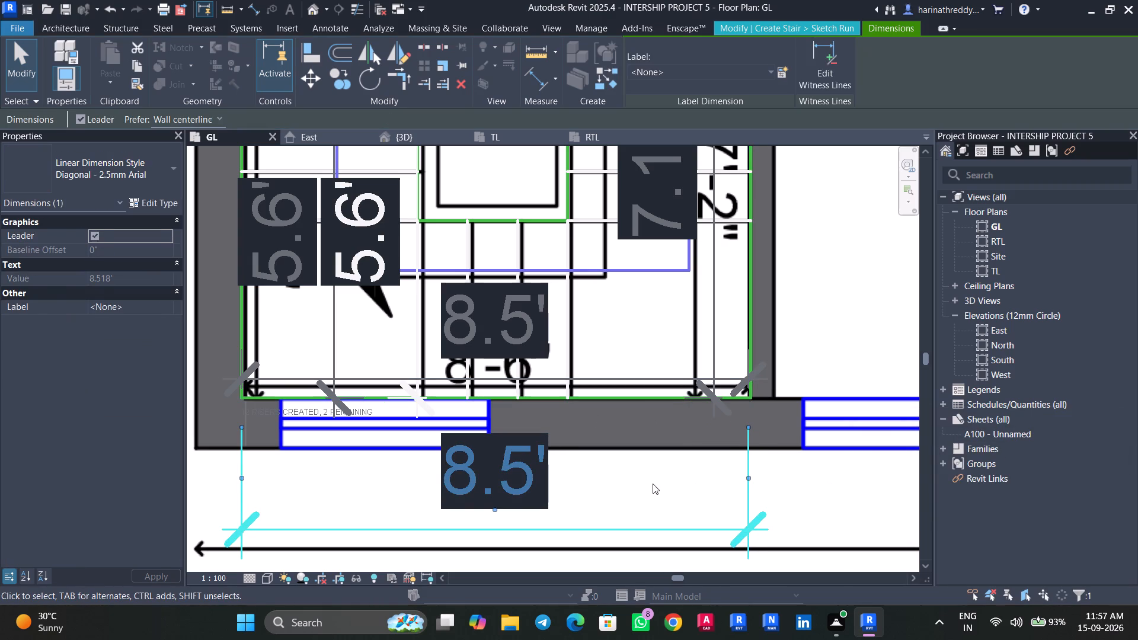
{"action": "key", "text": "Delete"}
{"action": "type", "text": "DI"}
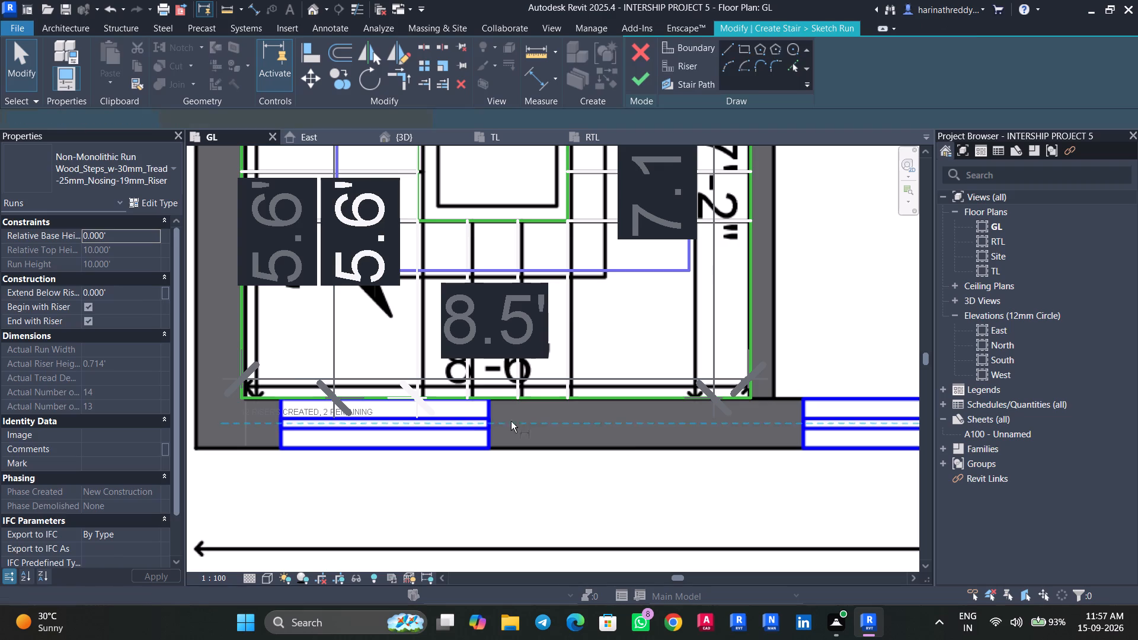
{"action": "left_click", "coordinate": [244, 328]}
{"action": "left_click", "coordinate": [750, 353]}
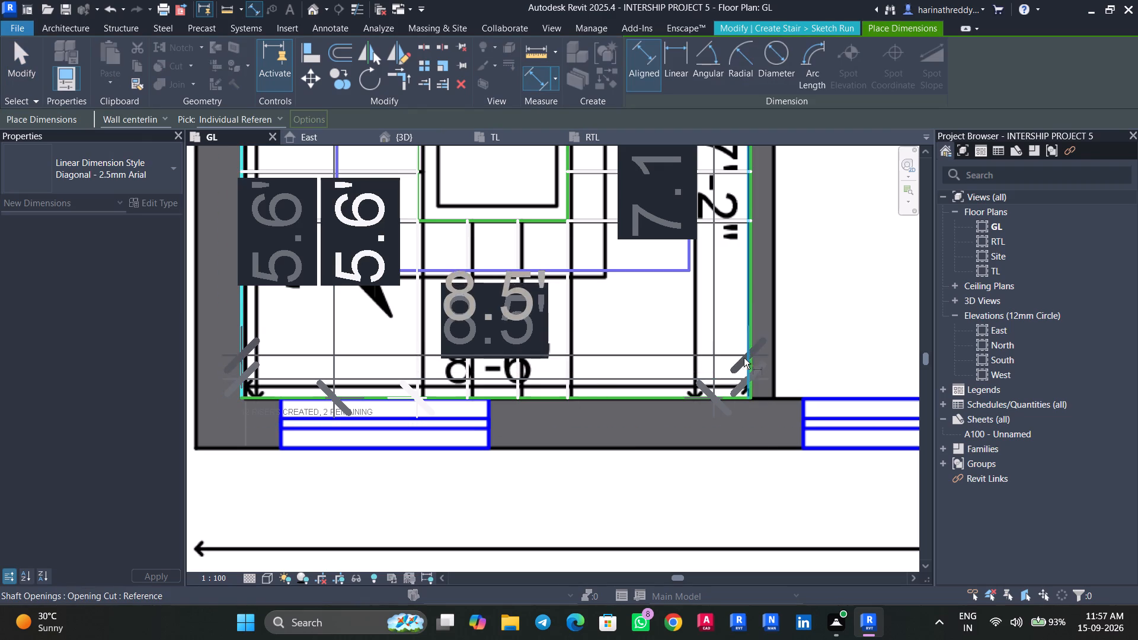
{"action": "scroll", "coordinate": [725, 514], "scroll_direction": "down", "scroll_amount": 3}
{"action": "middle_click_drag", "start_coordinate": [723, 514], "coordinate": [701, 443]}
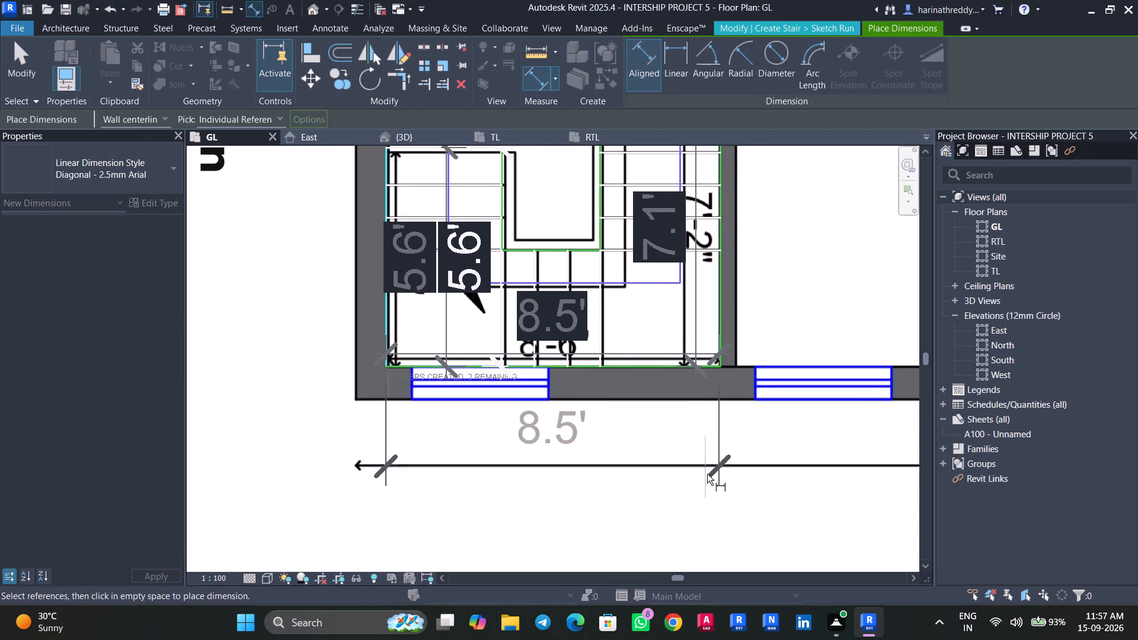
{"action": "left_click", "coordinate": [711, 501]}
{"action": "key", "text": "Escape"}
{"action": "key", "text": "Escape"}
{"action": "key", "text": "Escape"}
Nudge both outer side boundaries of the run sketch outward, bringing the overall width dimension to 8.6'.
{"action": "left_click", "coordinate": [720, 334]}
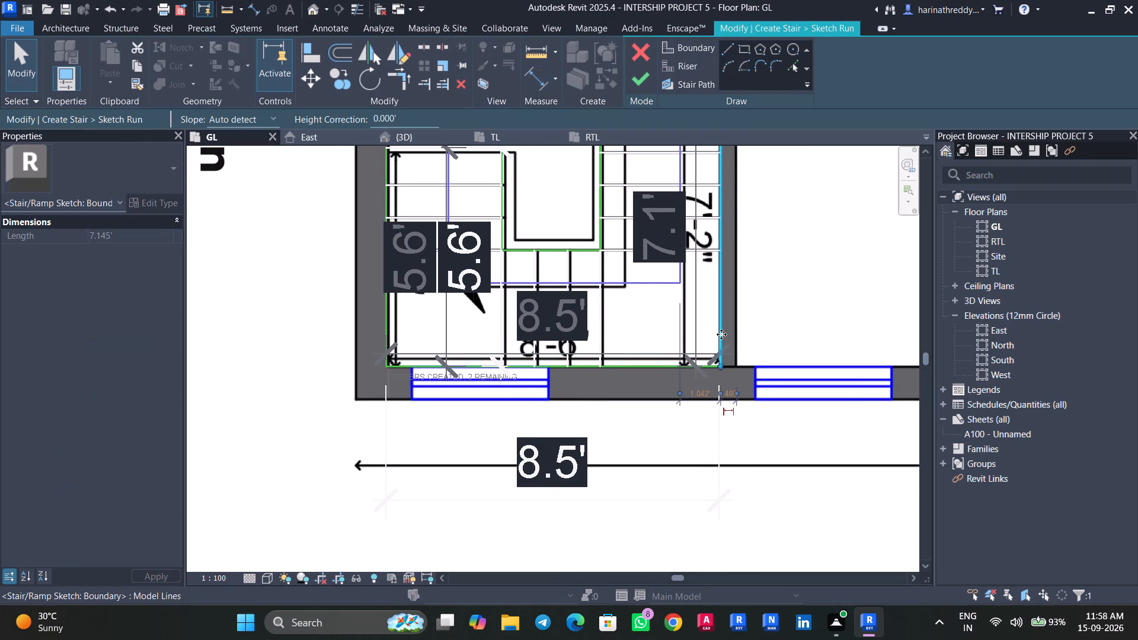
{"action": "key", "text": "Right"}
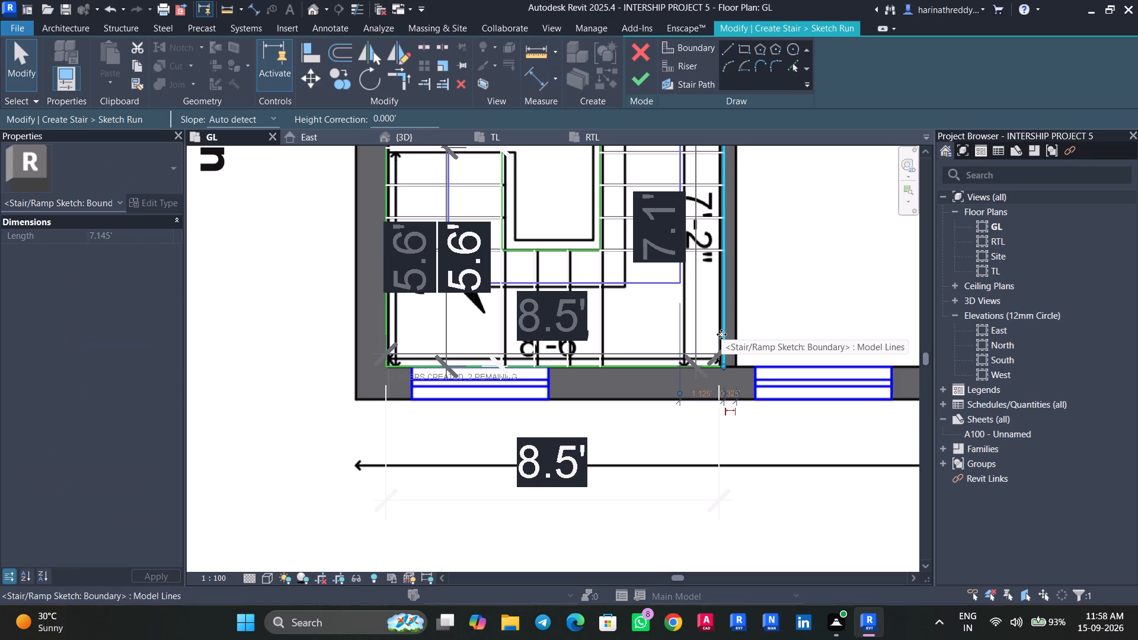
{"action": "left_click", "coordinate": [571, 537]}
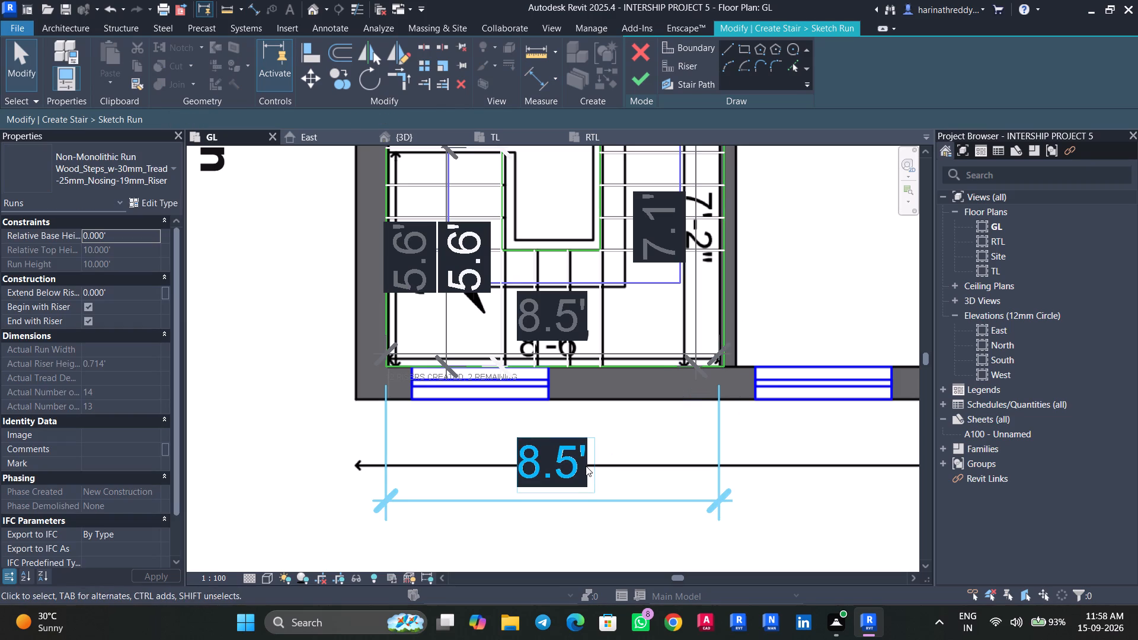
{"action": "left_click", "coordinate": [385, 328]}
{"action": "key", "text": "Left"}
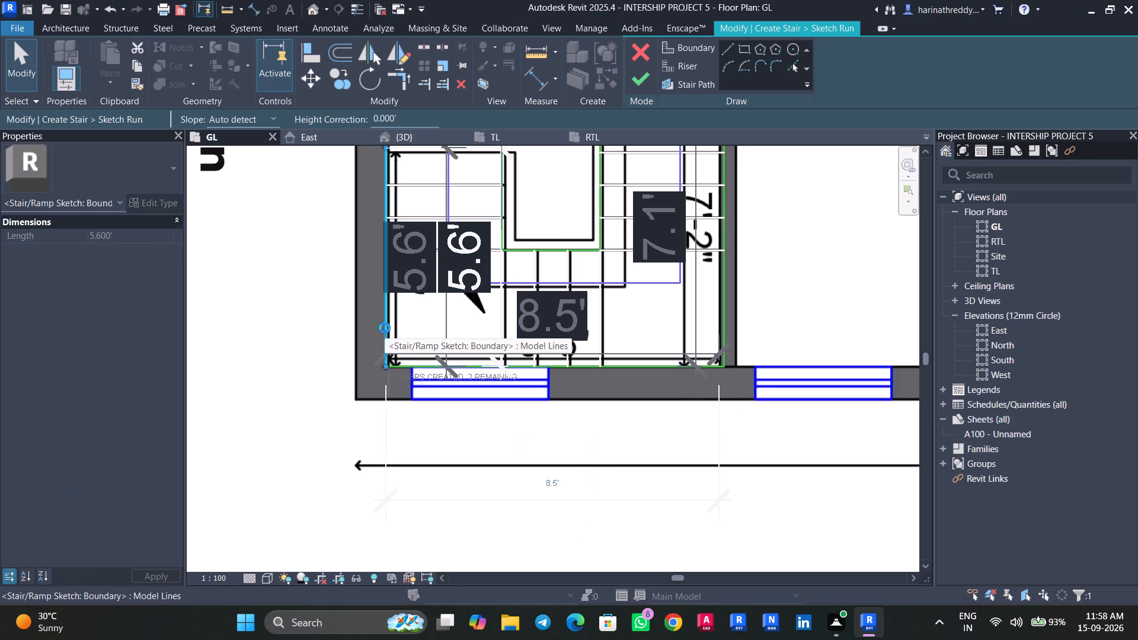
{"action": "key", "text": "Escape"}
{"action": "scroll", "coordinate": [451, 536], "scroll_direction": "down", "scroll_amount": 2}
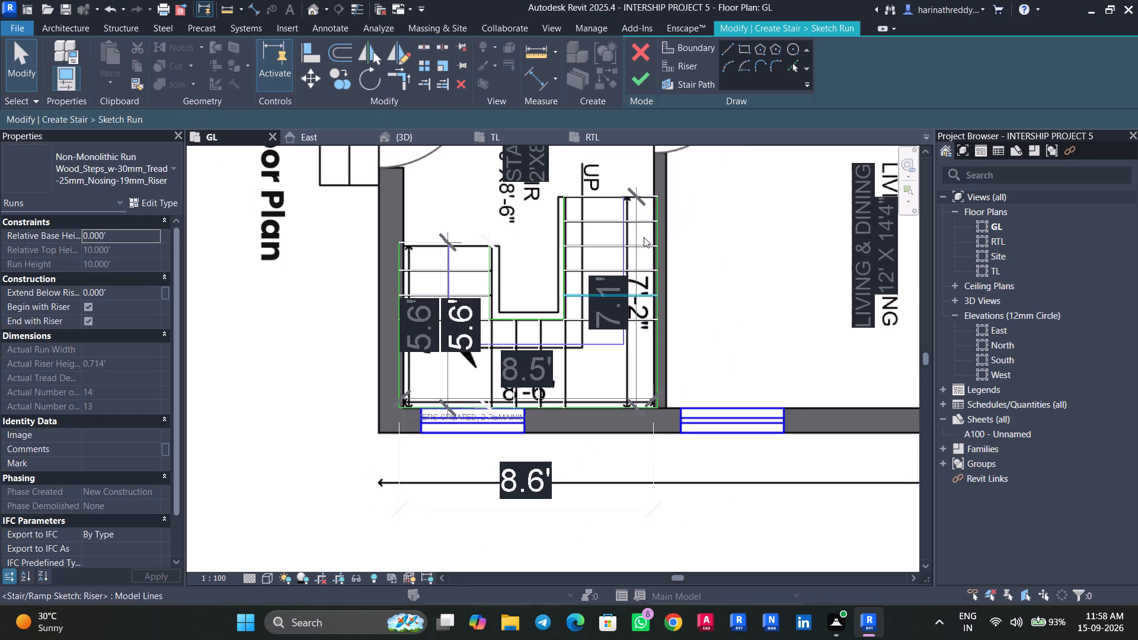
{"action": "key", "text": "Escape"}
Nudge the longer flight's end riser outward, past the plan's end line near the UP label.
{"action": "left_click", "coordinate": [609, 194]}
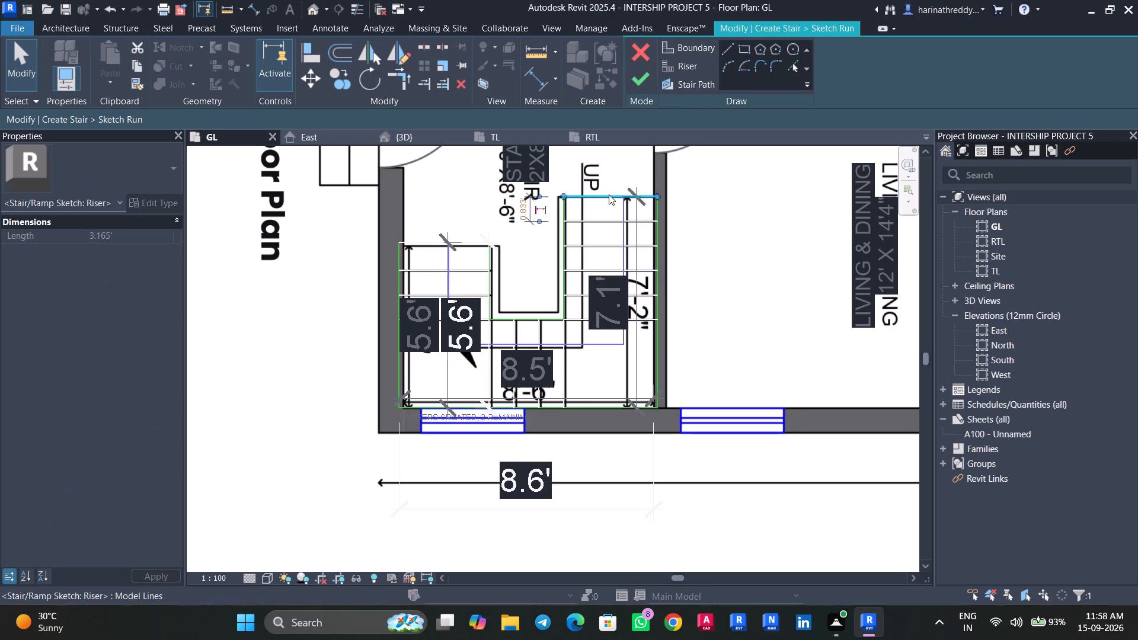
{"action": "scroll", "coordinate": [612, 197], "scroll_direction": "up", "scroll_amount": 4}
{"action": "key", "text": "Up"}
{"action": "key", "text": "Up"}
{"action": "key", "text": "Up"}
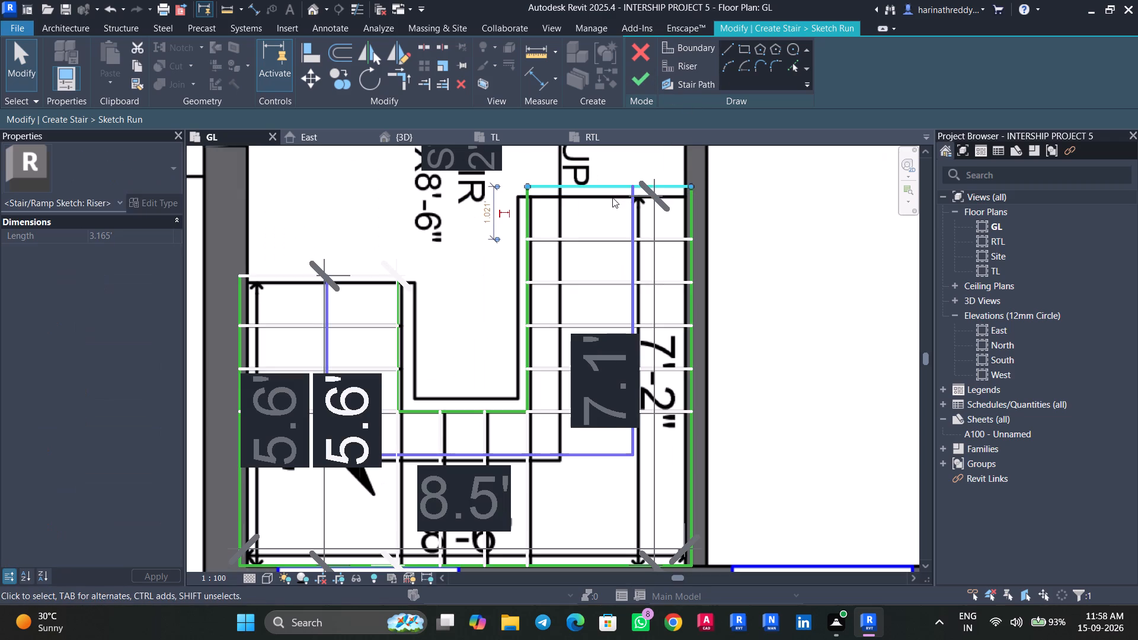
{"action": "key", "text": "Up"}
{"action": "key", "text": "Escape"}
{"action": "scroll", "coordinate": [633, 405], "scroll_direction": "down", "scroll_amount": 5}
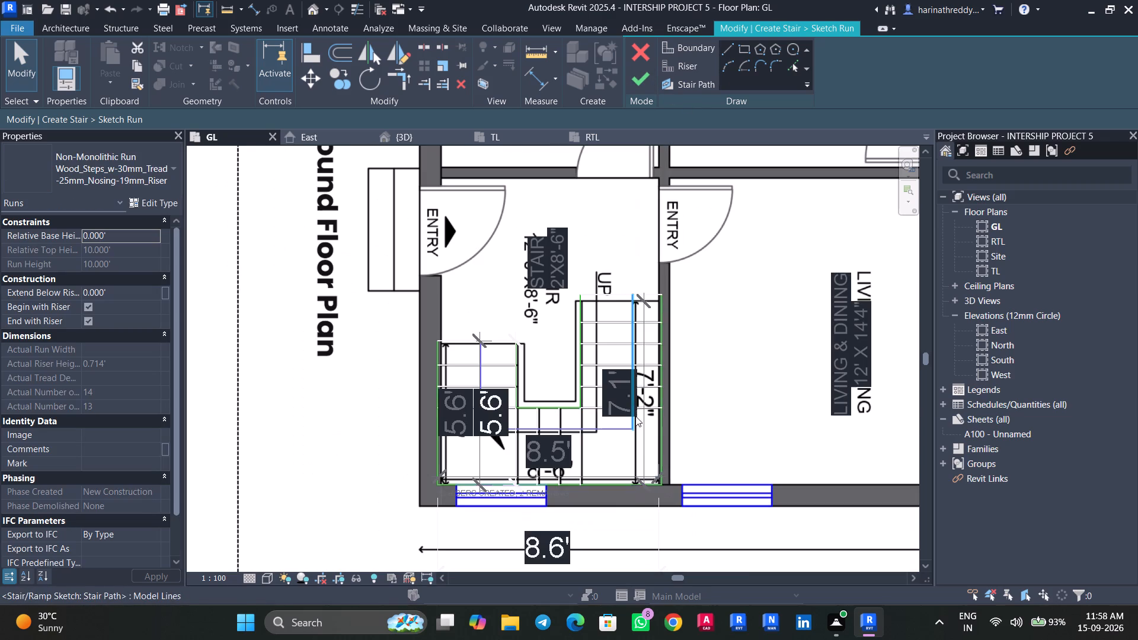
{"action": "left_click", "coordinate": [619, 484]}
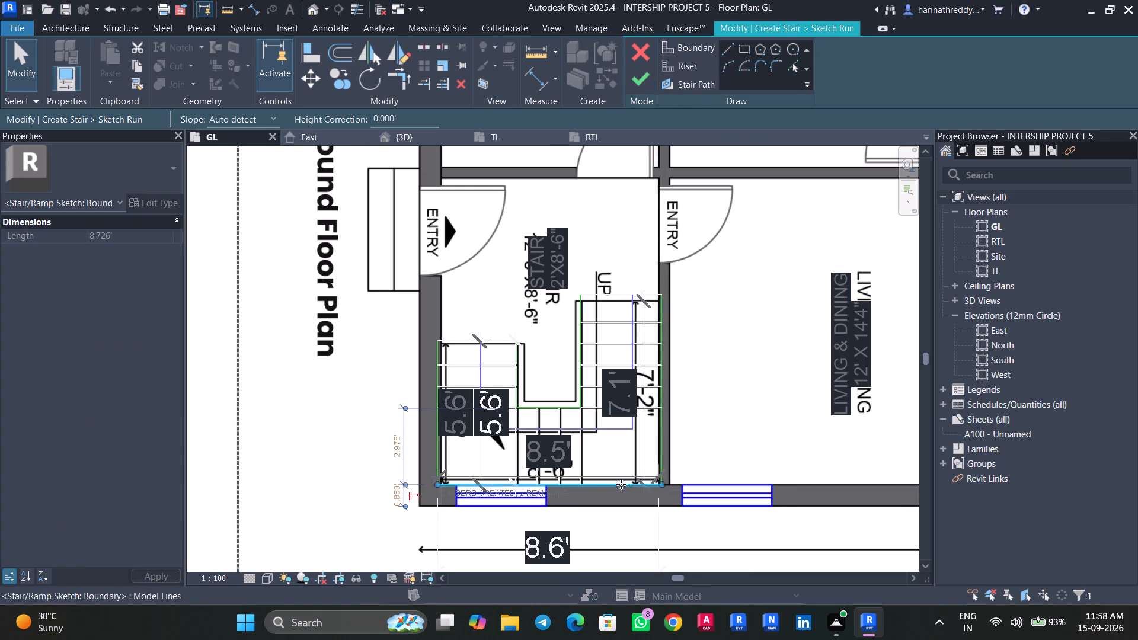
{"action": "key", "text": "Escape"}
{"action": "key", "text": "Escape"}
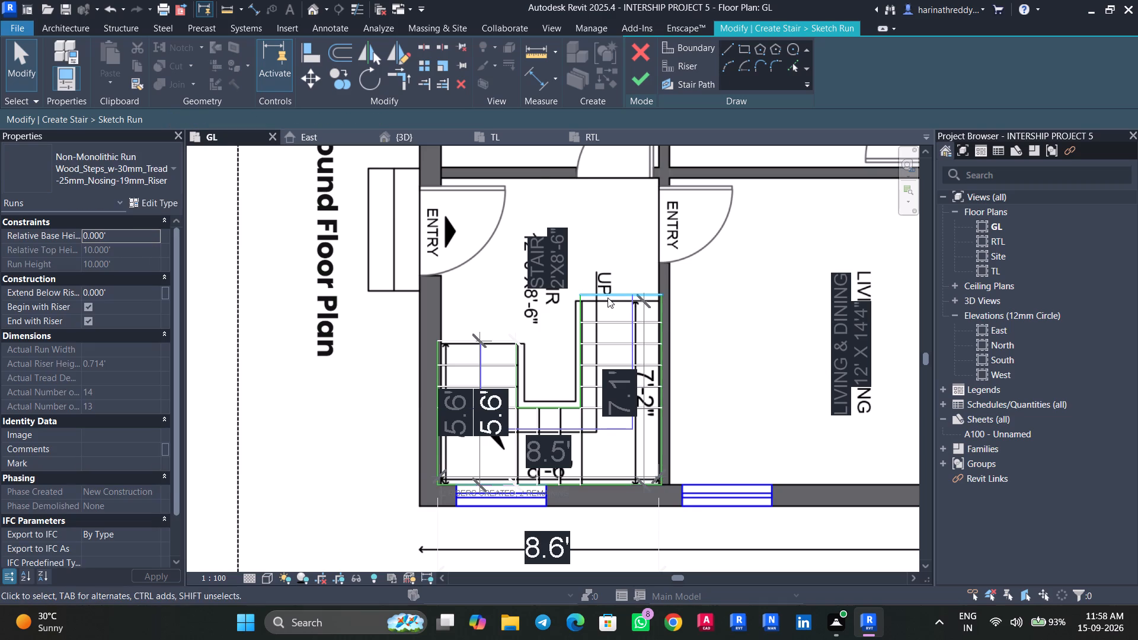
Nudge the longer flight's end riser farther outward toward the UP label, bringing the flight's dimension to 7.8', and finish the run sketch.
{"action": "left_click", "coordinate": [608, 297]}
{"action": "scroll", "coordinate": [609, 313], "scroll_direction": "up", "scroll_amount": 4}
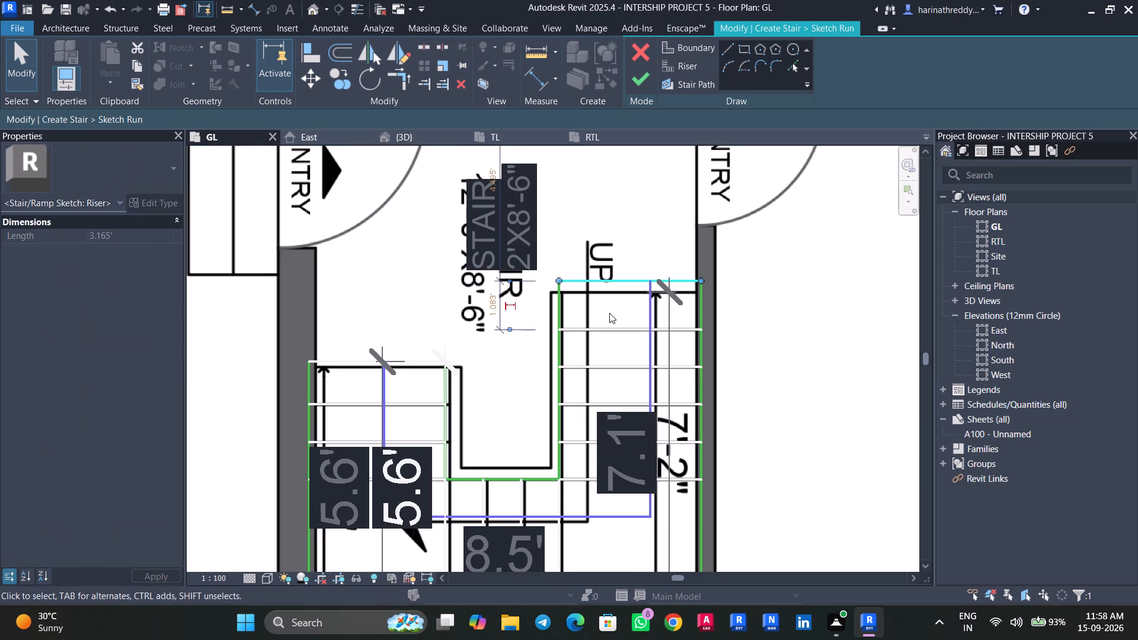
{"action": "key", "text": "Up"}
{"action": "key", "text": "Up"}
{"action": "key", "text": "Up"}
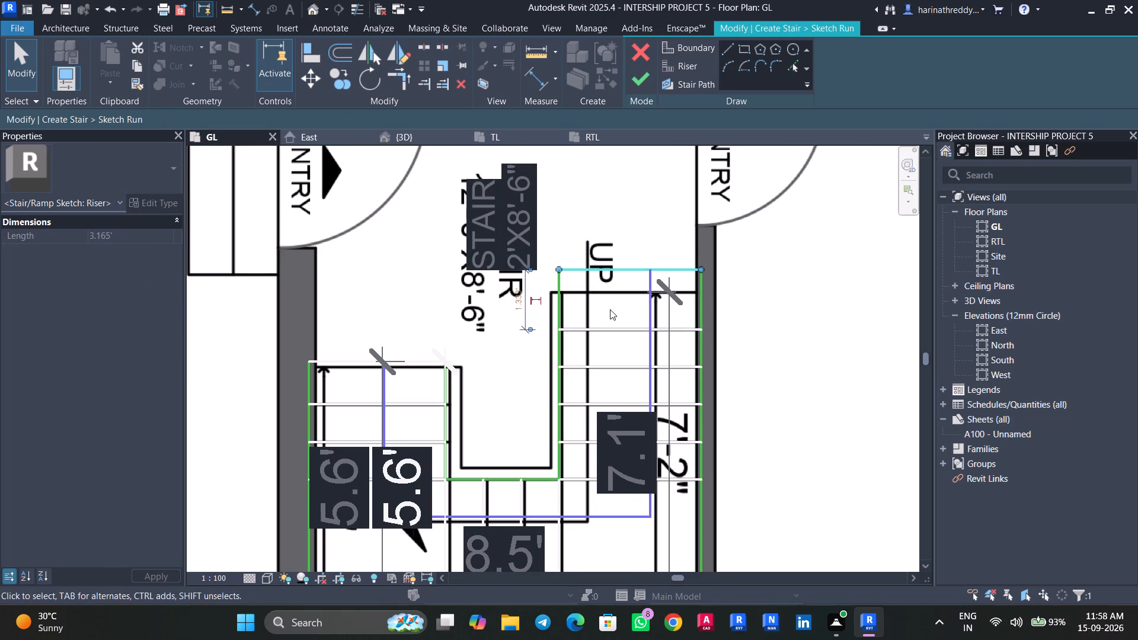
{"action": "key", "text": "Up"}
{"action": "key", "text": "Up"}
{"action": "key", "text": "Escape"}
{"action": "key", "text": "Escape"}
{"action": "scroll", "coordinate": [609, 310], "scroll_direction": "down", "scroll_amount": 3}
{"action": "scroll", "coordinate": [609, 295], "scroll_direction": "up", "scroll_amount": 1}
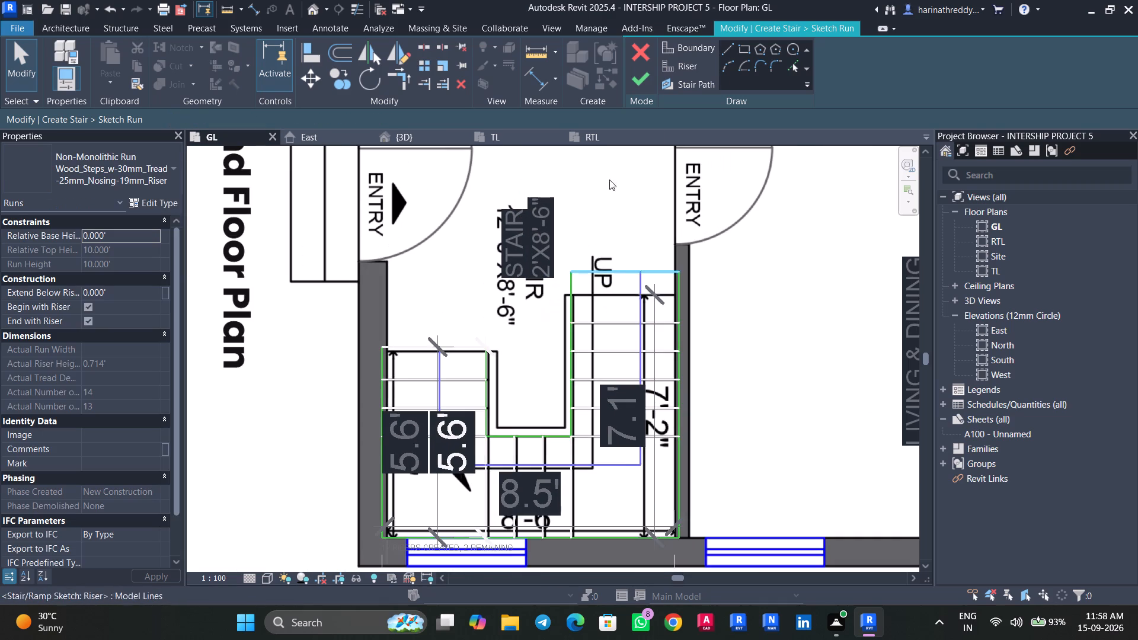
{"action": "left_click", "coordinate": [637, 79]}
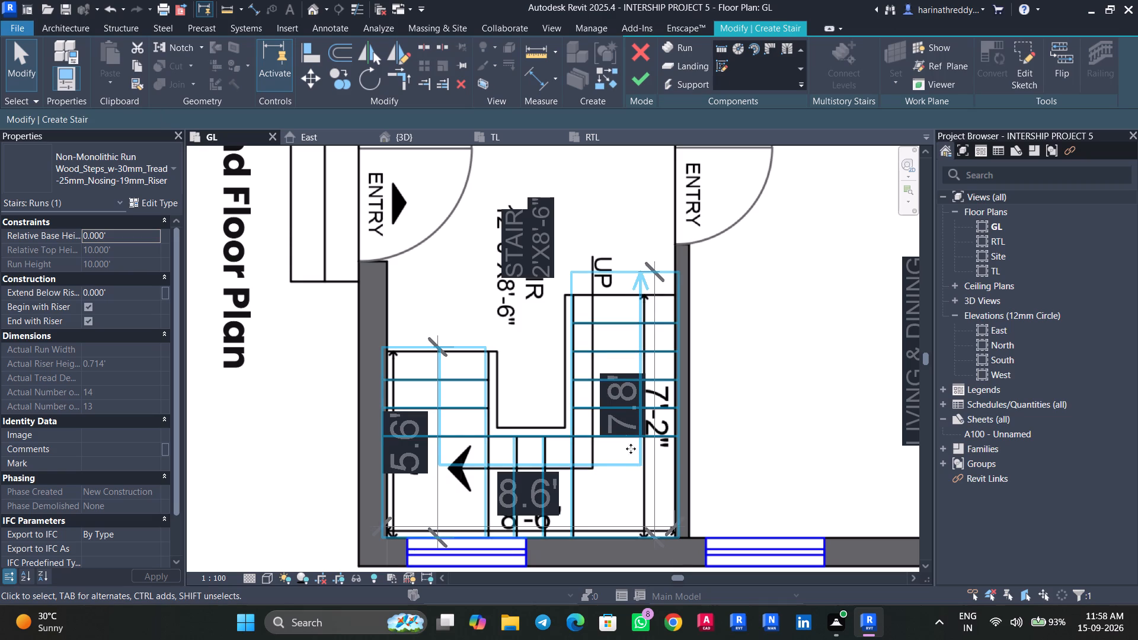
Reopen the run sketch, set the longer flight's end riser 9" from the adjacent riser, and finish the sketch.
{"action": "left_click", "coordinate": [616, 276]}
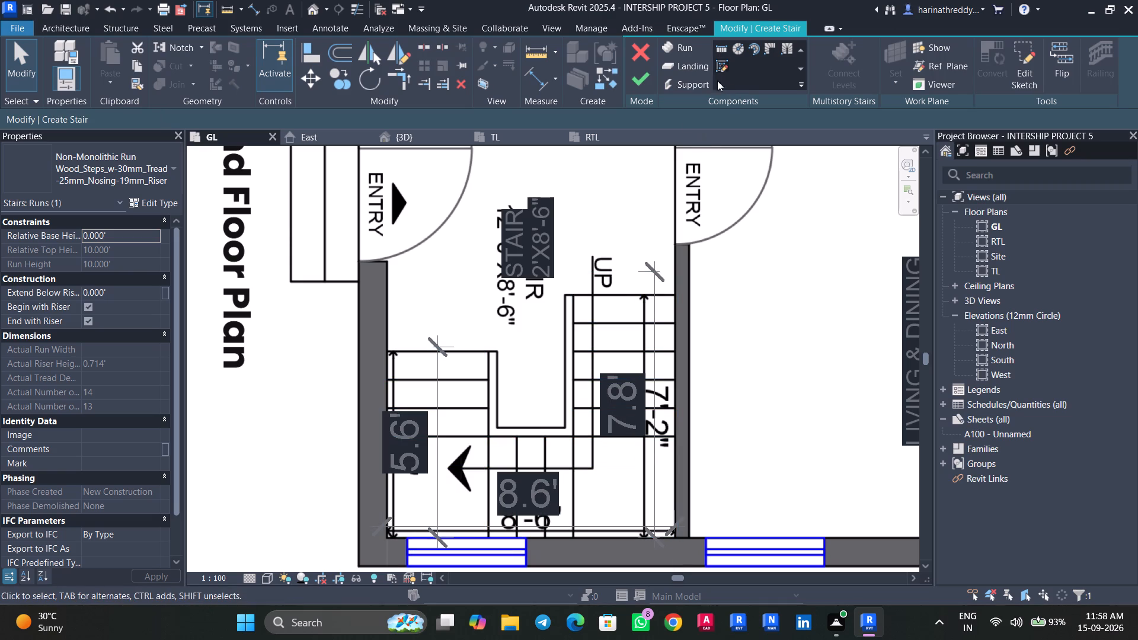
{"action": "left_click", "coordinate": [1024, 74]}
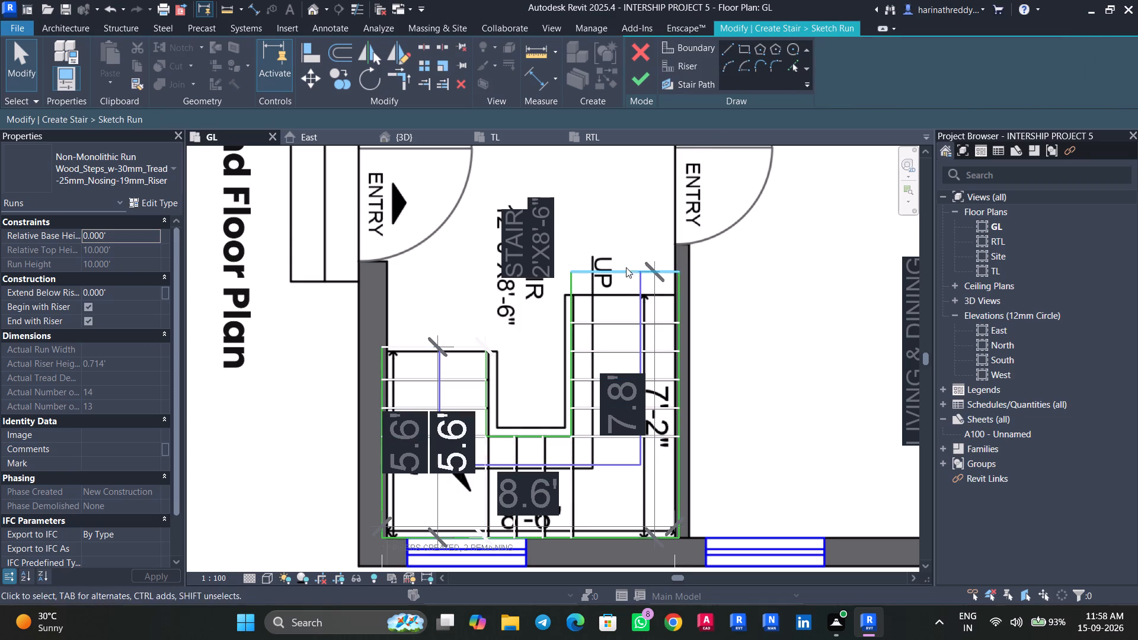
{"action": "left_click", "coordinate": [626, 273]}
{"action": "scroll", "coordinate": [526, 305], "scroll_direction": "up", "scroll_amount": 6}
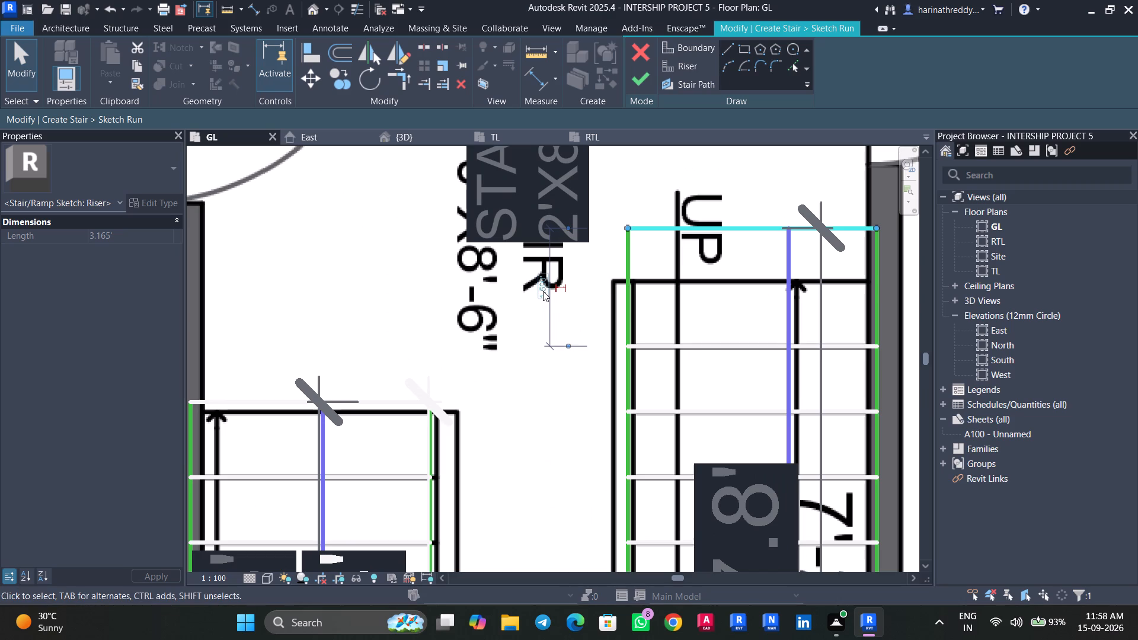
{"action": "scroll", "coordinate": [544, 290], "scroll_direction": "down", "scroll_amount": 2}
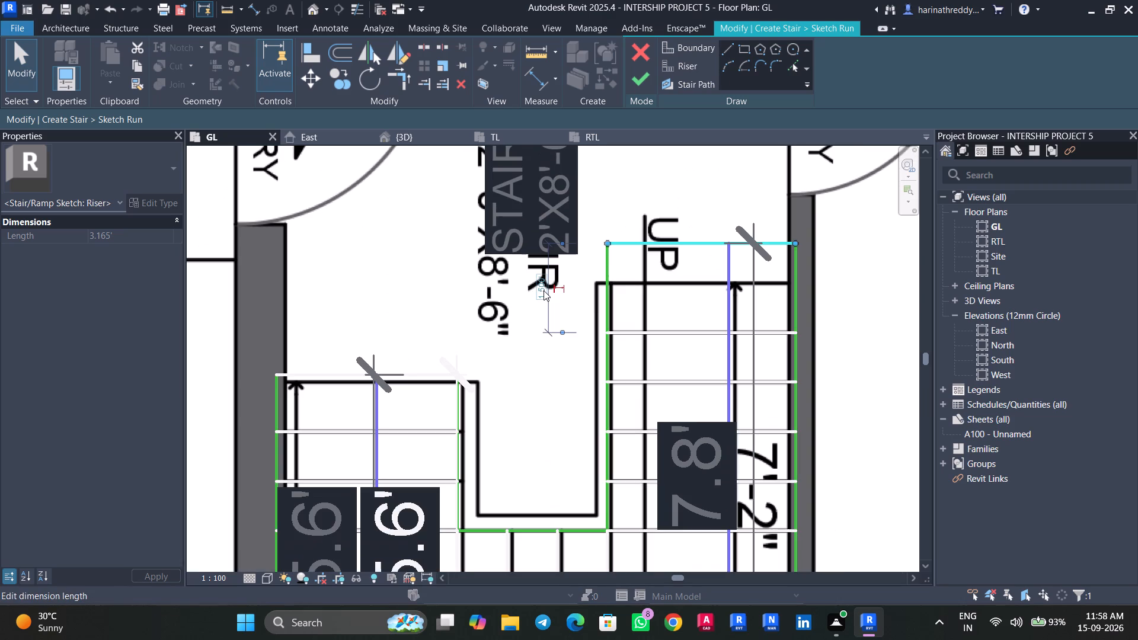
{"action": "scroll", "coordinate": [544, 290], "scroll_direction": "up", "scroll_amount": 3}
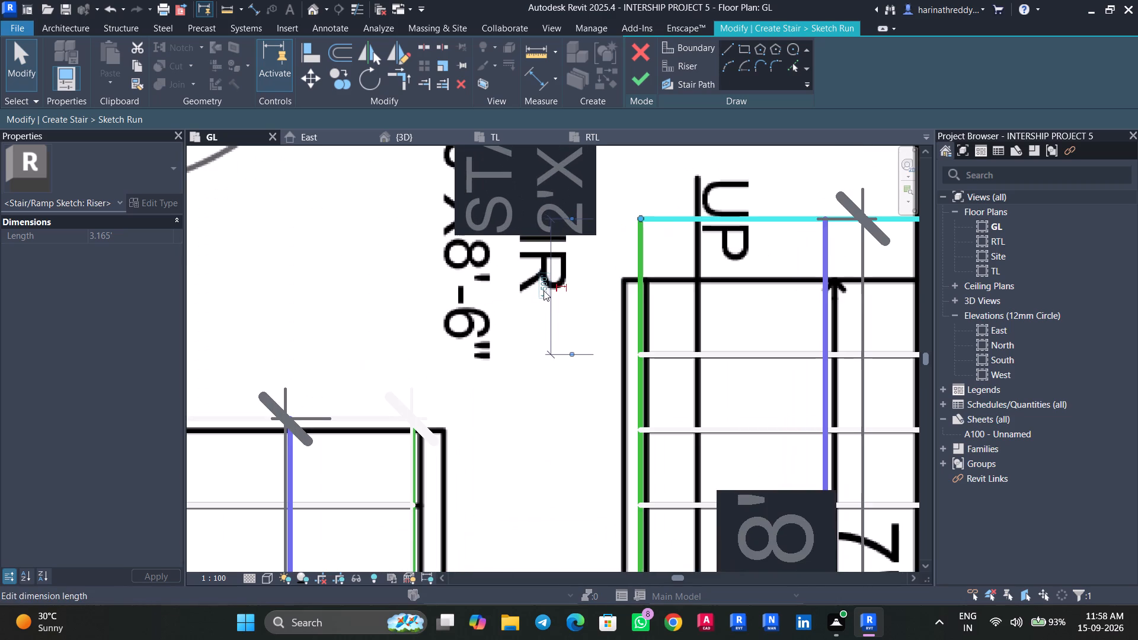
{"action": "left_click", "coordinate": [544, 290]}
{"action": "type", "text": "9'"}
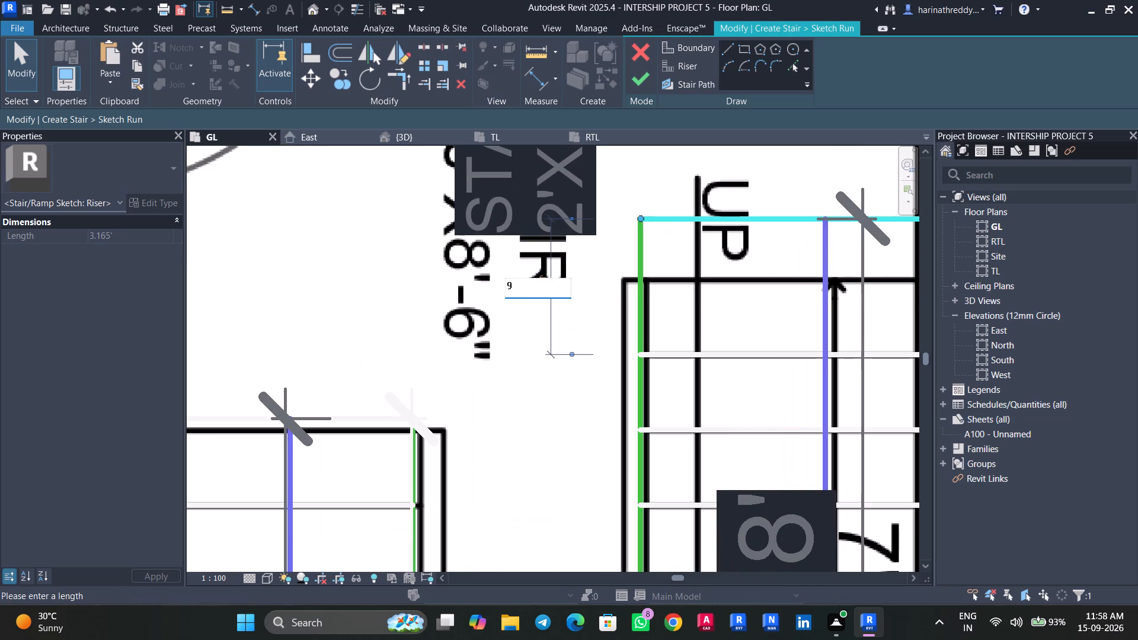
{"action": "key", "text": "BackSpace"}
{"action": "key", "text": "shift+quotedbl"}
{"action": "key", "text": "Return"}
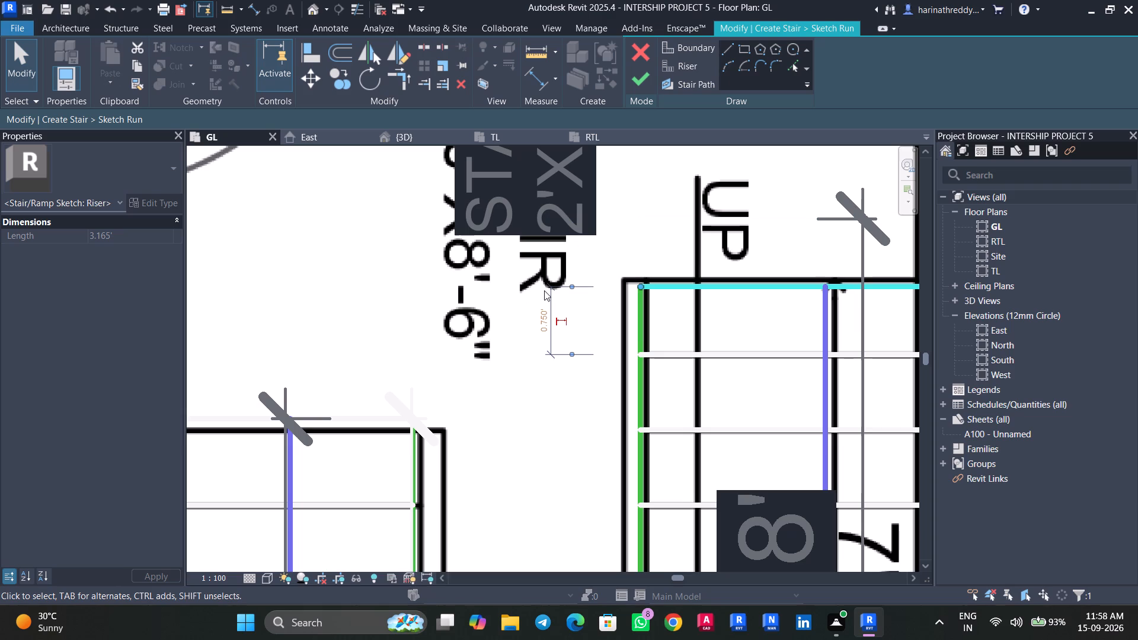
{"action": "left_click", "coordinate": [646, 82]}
Edit the run sketch again to set the longer flight's end riser 0.85' from the adjacent riser, and finish the stair.
{"action": "scroll", "coordinate": [558, 245], "scroll_direction": "down", "scroll_amount": 3}
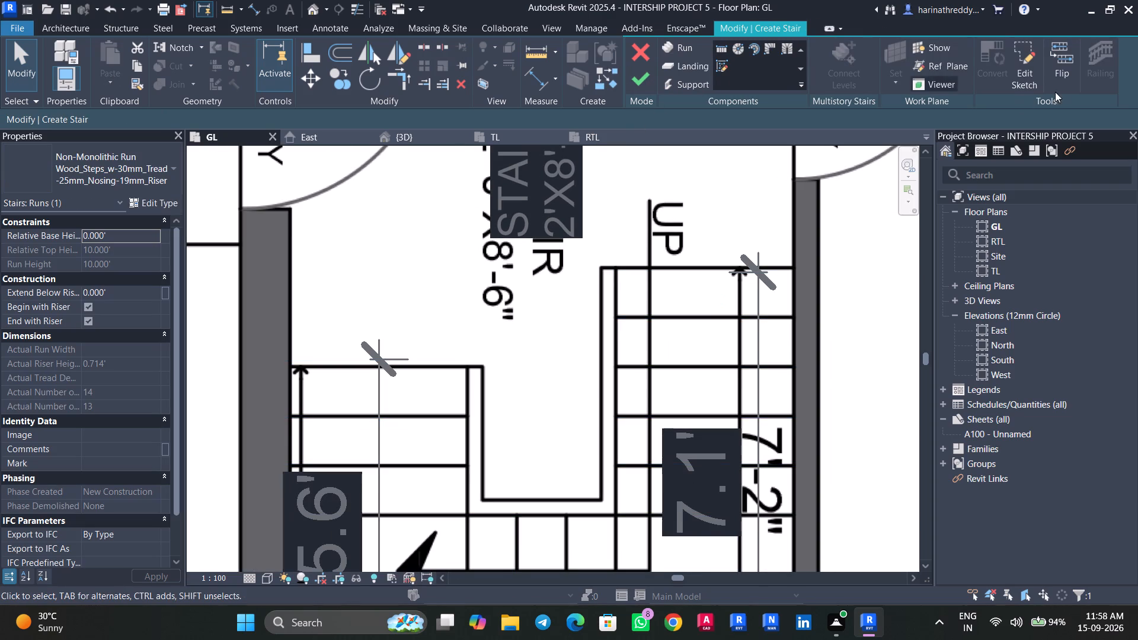
{"action": "left_click", "coordinate": [1024, 70]}
{"action": "left_click", "coordinate": [645, 271]}
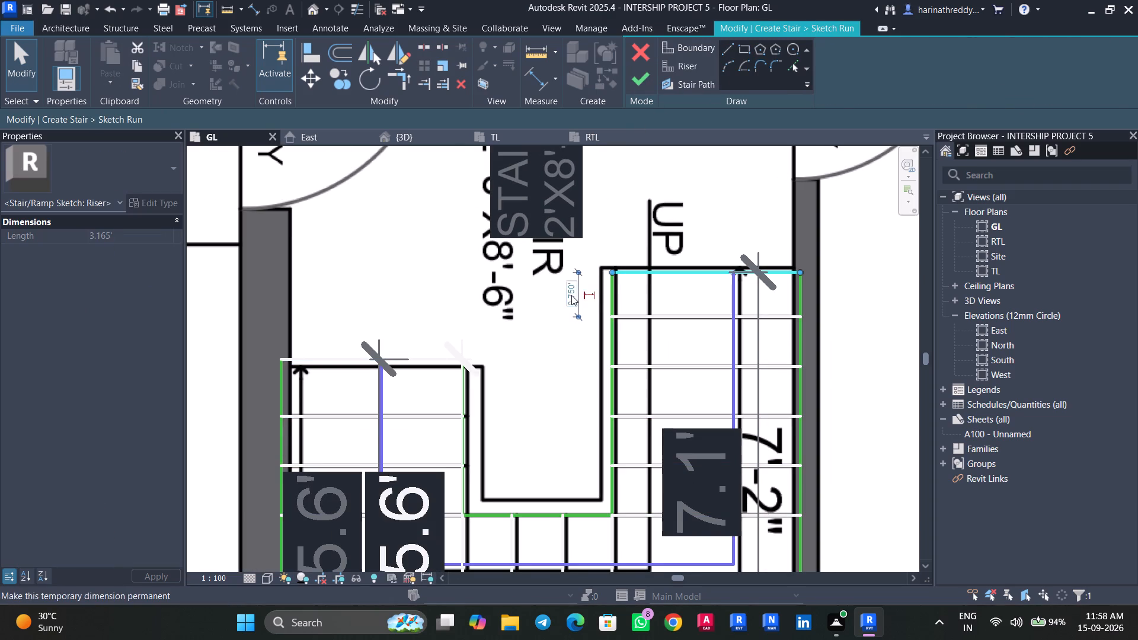
{"action": "left_click", "coordinate": [571, 295]}
{"action": "type", "text": "0.85"}
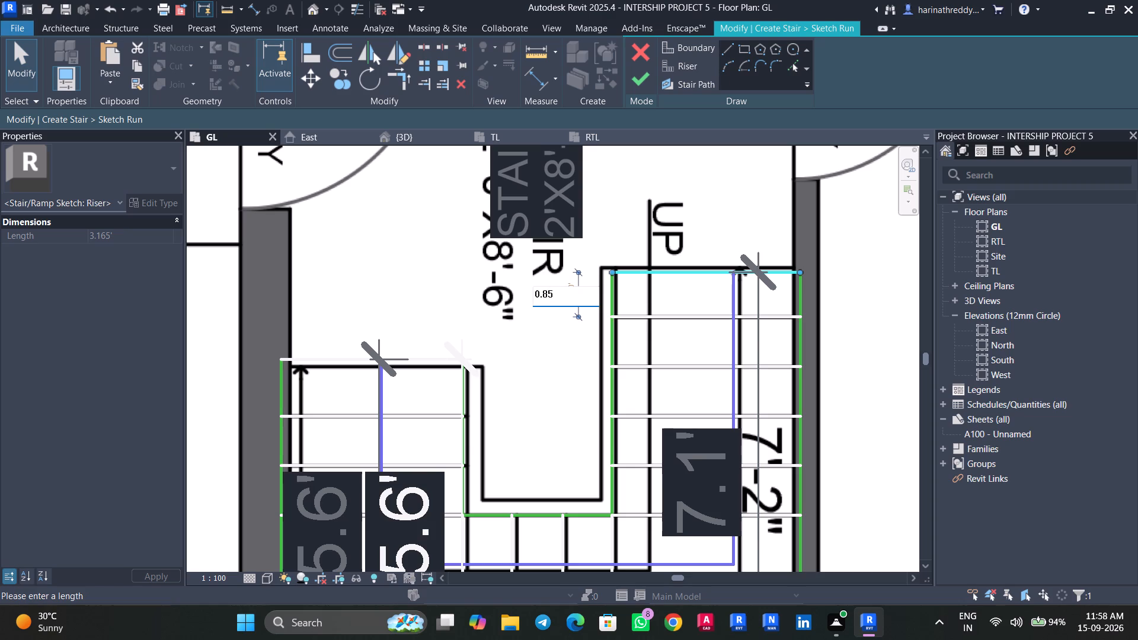
{"action": "key", "text": "apostrophe"}
{"action": "key", "text": "Return"}
{"action": "left_click", "coordinate": [640, 82]}
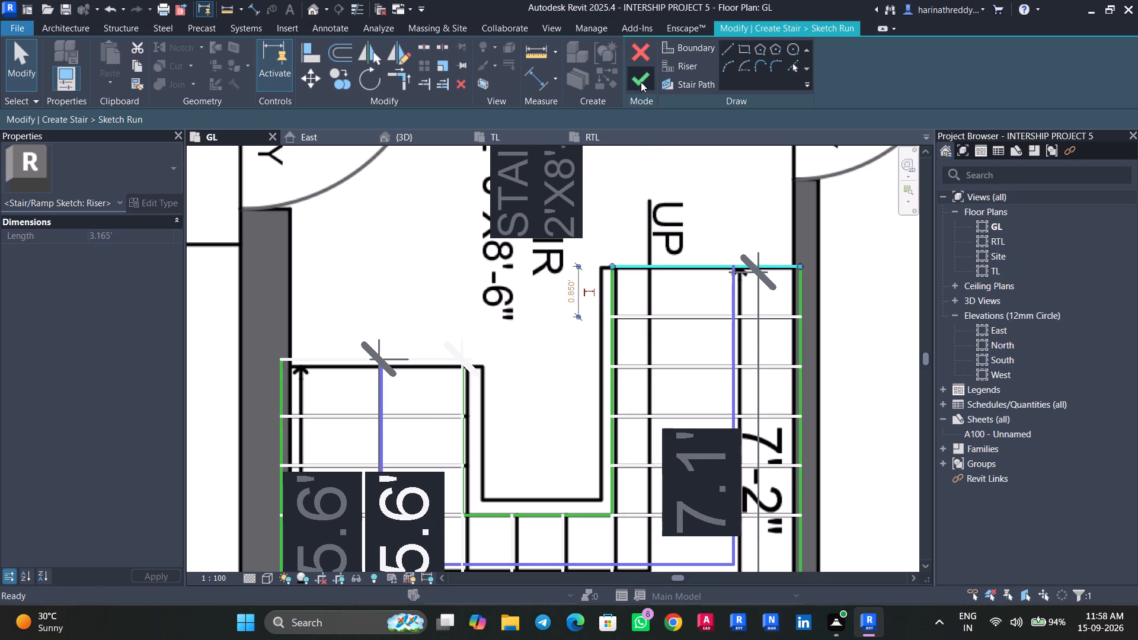
{"action": "left_click", "coordinate": [641, 79]}
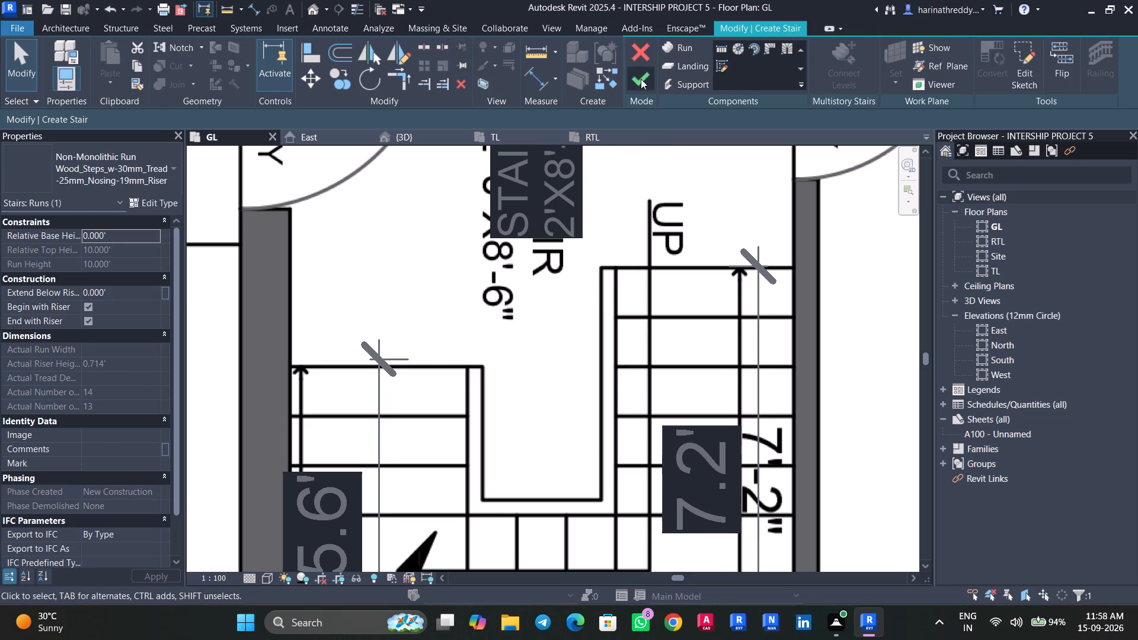
Nudge the shorter flight's 5.6' dimension slightly inward, away from the entry-side wall.
{"action": "scroll", "coordinate": [503, 305], "scroll_direction": "down", "scroll_amount": 7}
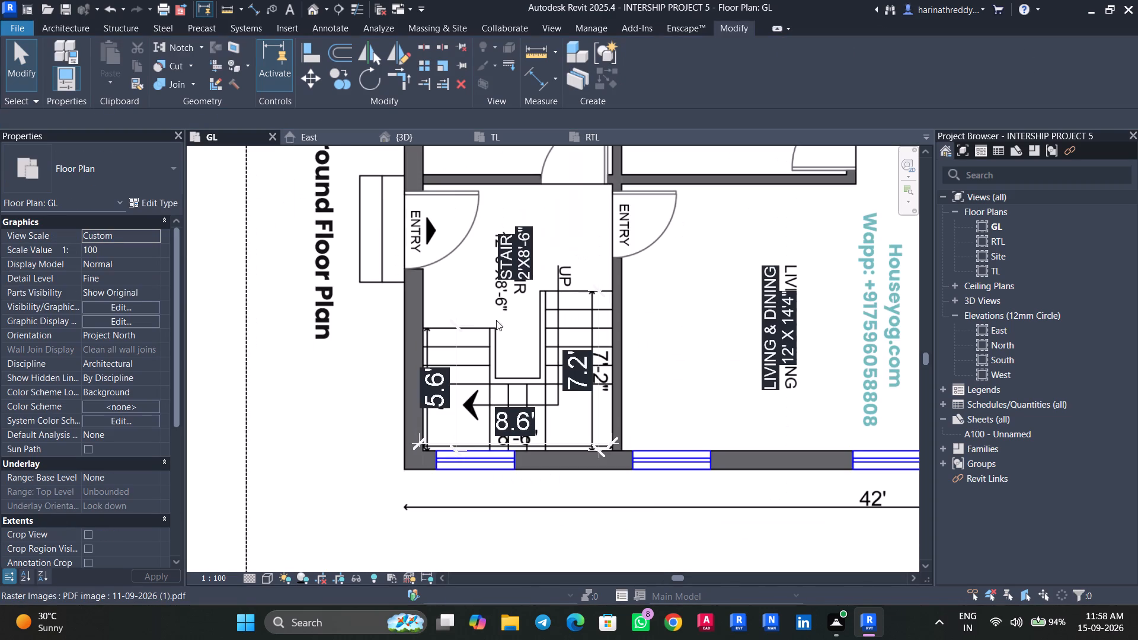
{"action": "left_click", "coordinate": [458, 425]}
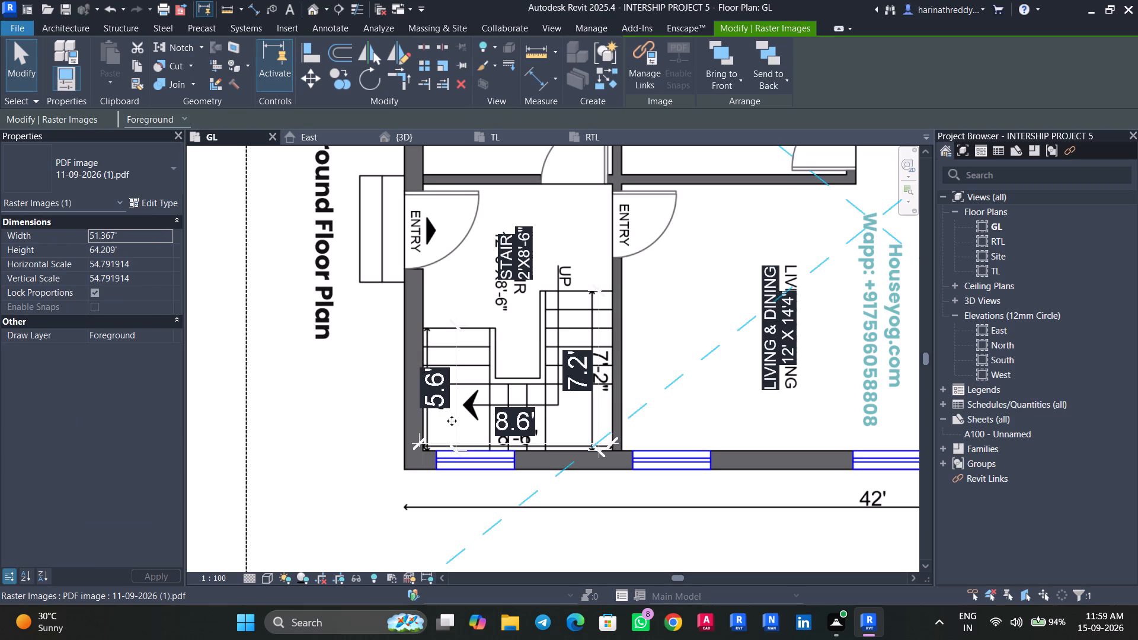
{"action": "key", "text": "Tab"}
{"action": "left_click", "coordinate": [450, 418]}
{"action": "key", "text": "Right"}
{"action": "key", "text": "Right"}
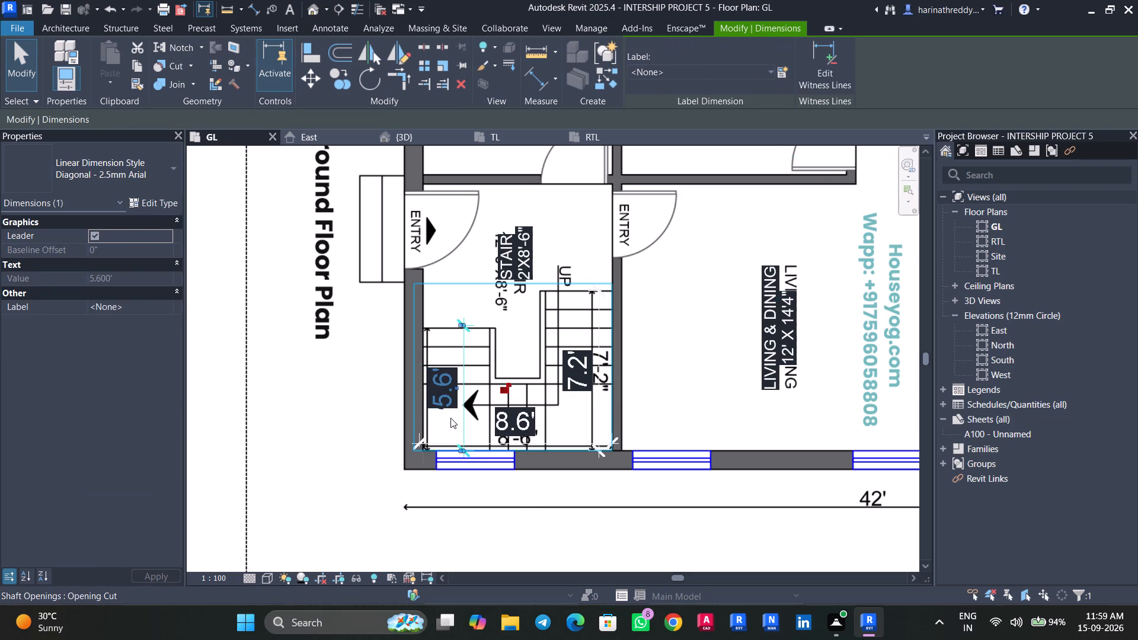
{"action": "key", "text": "Right"}
{"action": "key", "text": "Escape"}
{"action": "key", "text": "Escape"}
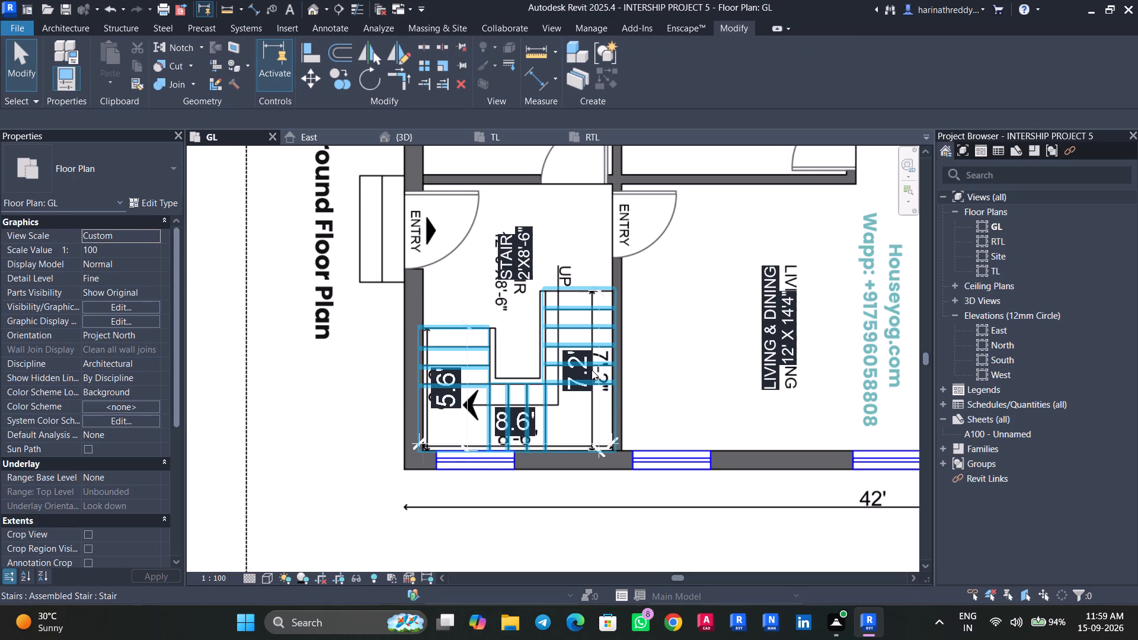
Examine the house exterior in the 3D view from the front, entry and rear sides.
{"action": "left_click", "coordinate": [401, 140]}
{"action": "middle_click_drag", "start_coordinate": [308, 421], "coordinate": [353, 497], "text": "shift"}
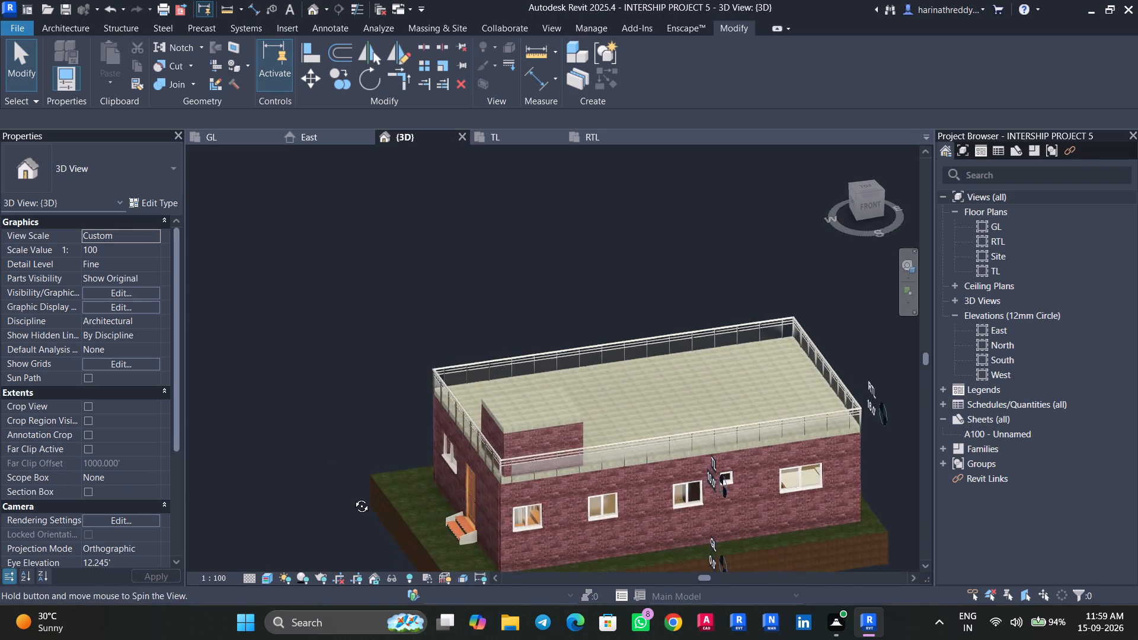
{"action": "middle_click_drag", "start_coordinate": [353, 497], "coordinate": [544, 484], "text": "shift"}
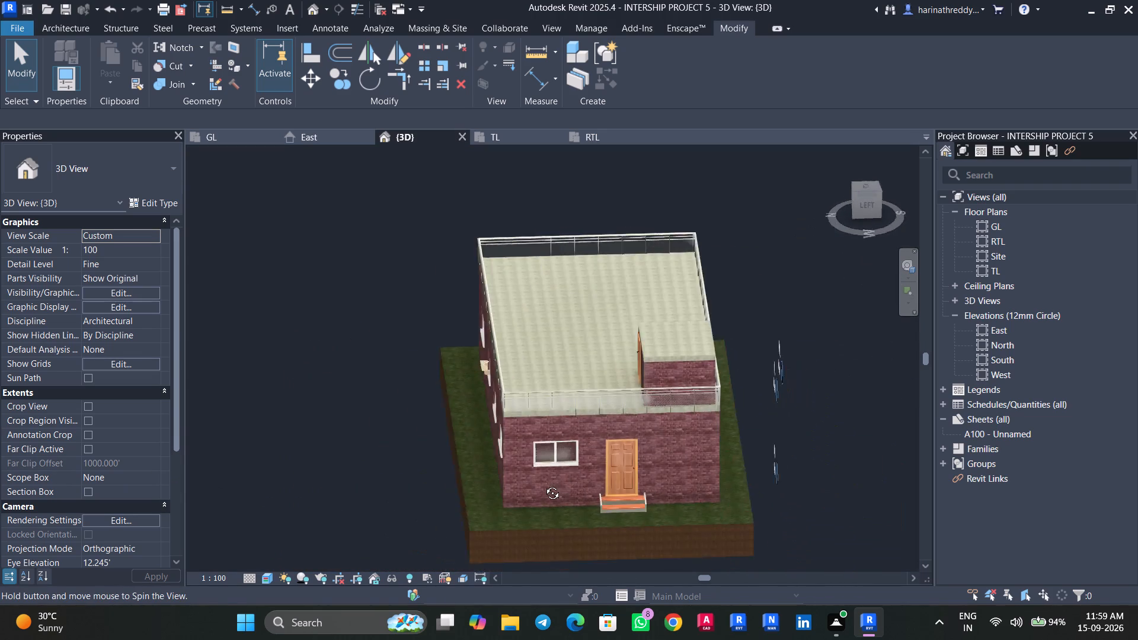
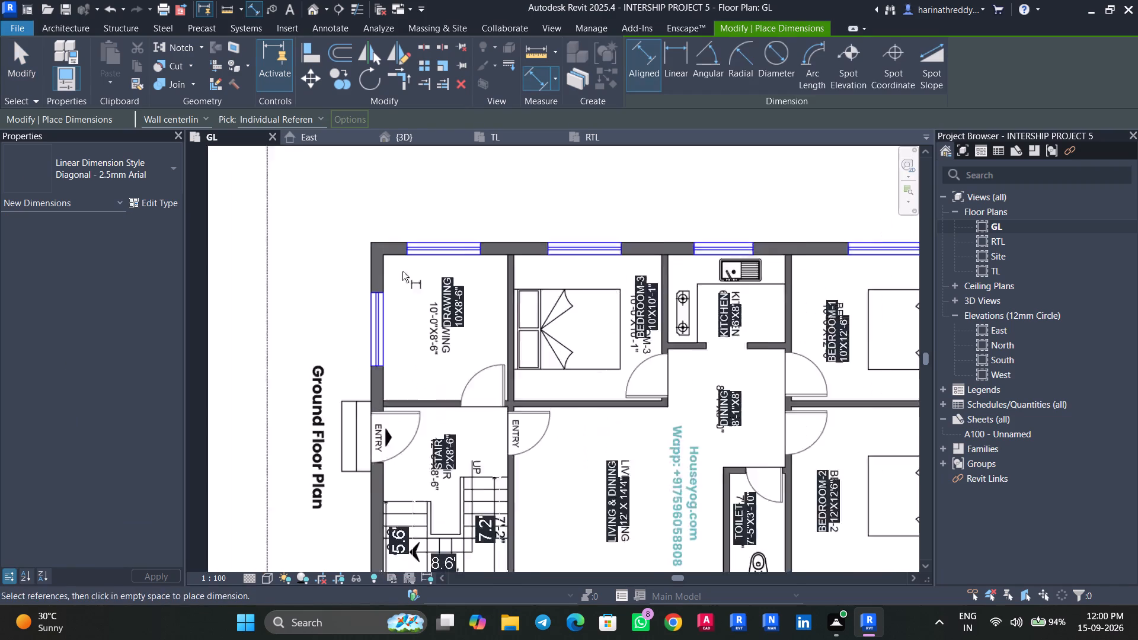
Dimension the house's overall length between the outer faces of the entry-side and bedroom-end walls, placed just outside the plan's 42' line.
{"action": "scroll", "coordinate": [402, 271], "scroll_direction": "up", "scroll_amount": 1}
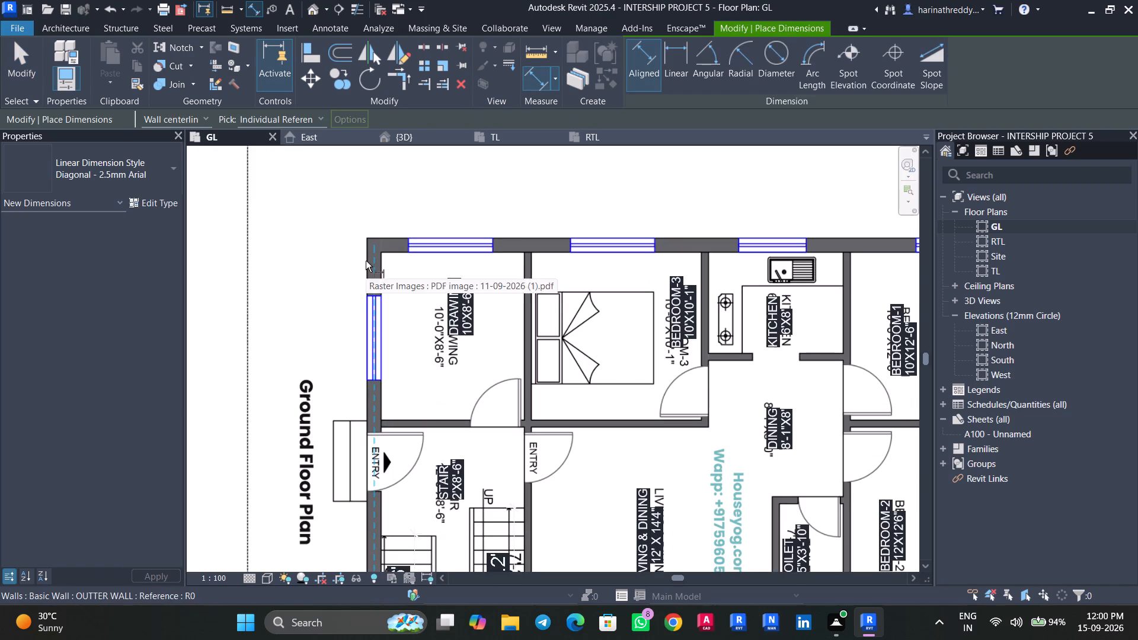
{"action": "key", "text": "Tab"}
{"action": "left_click", "coordinate": [366, 261]}
{"action": "middle_click_drag", "start_coordinate": [570, 280], "coordinate": [387, 216]}
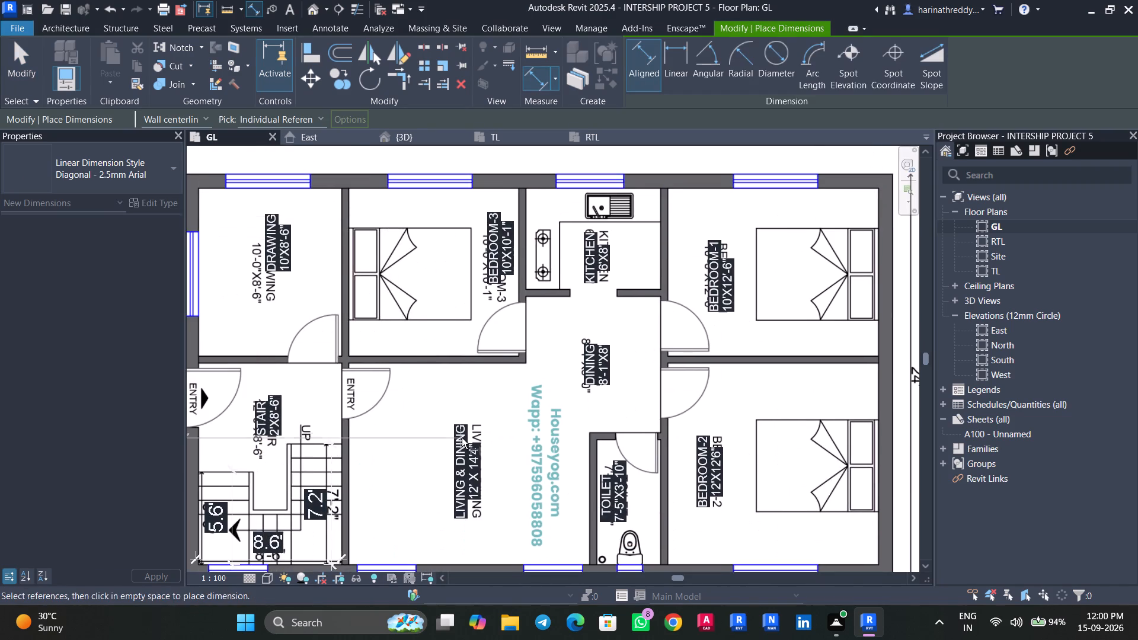
{"action": "middle_click_drag", "start_coordinate": [463, 432], "coordinate": [408, 120]}
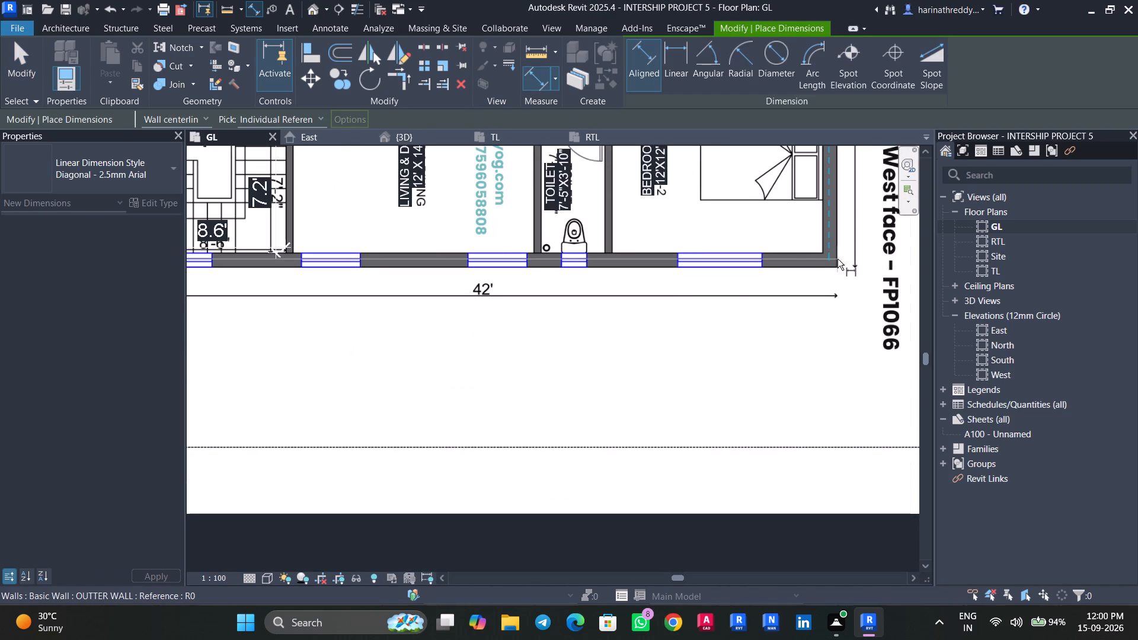
{"action": "key", "text": "Tab"}
{"action": "left_click", "coordinate": [842, 258]}
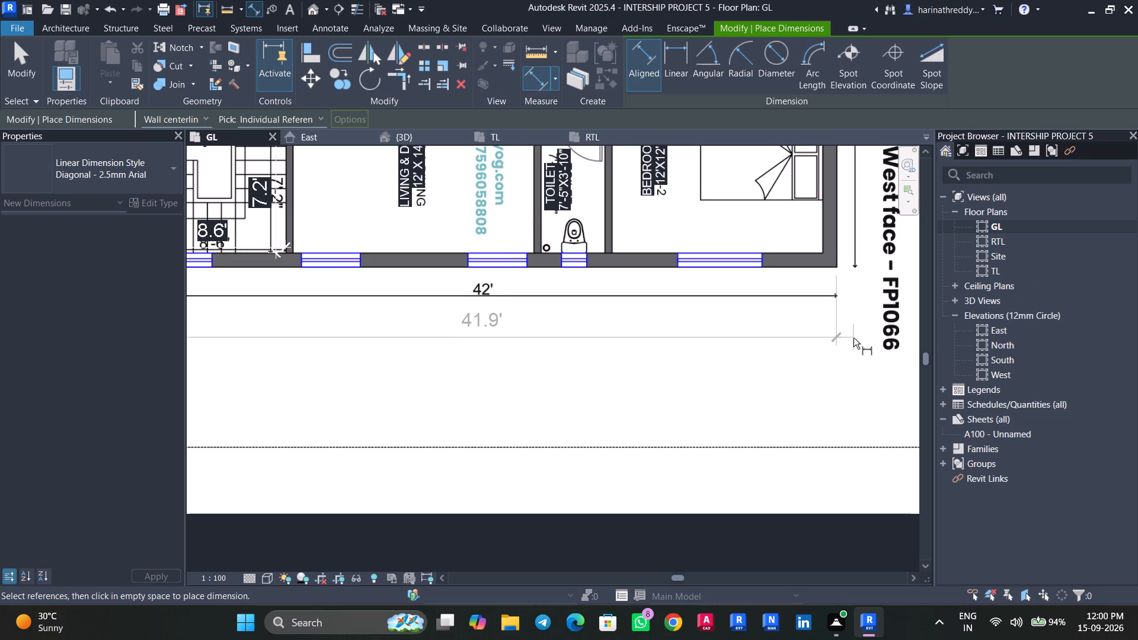
{"action": "left_click", "coordinate": [853, 338]}
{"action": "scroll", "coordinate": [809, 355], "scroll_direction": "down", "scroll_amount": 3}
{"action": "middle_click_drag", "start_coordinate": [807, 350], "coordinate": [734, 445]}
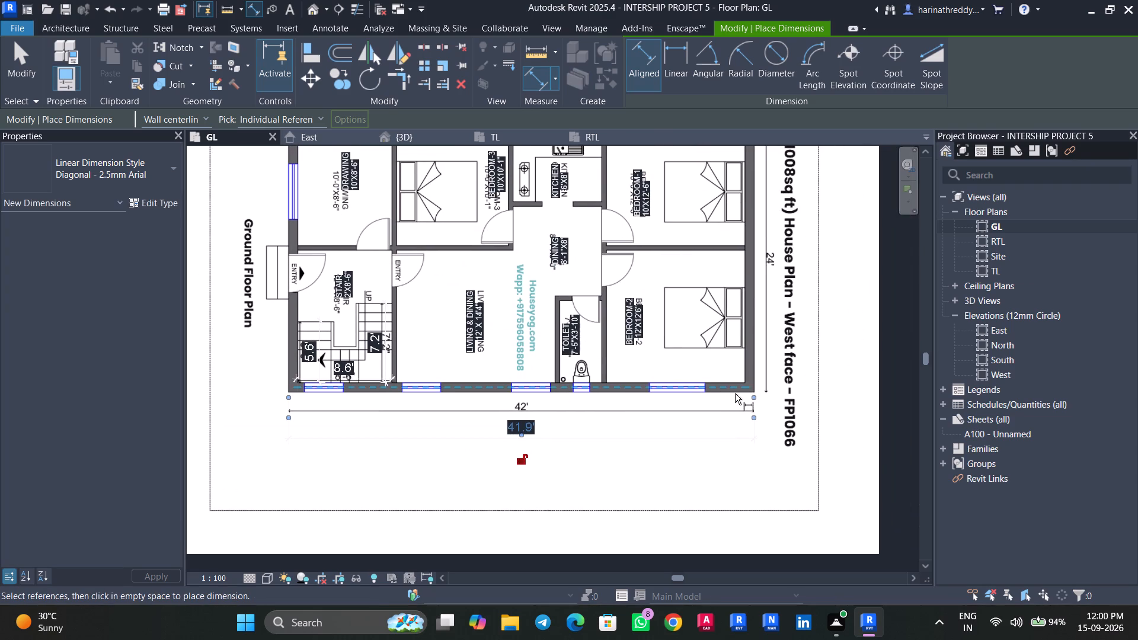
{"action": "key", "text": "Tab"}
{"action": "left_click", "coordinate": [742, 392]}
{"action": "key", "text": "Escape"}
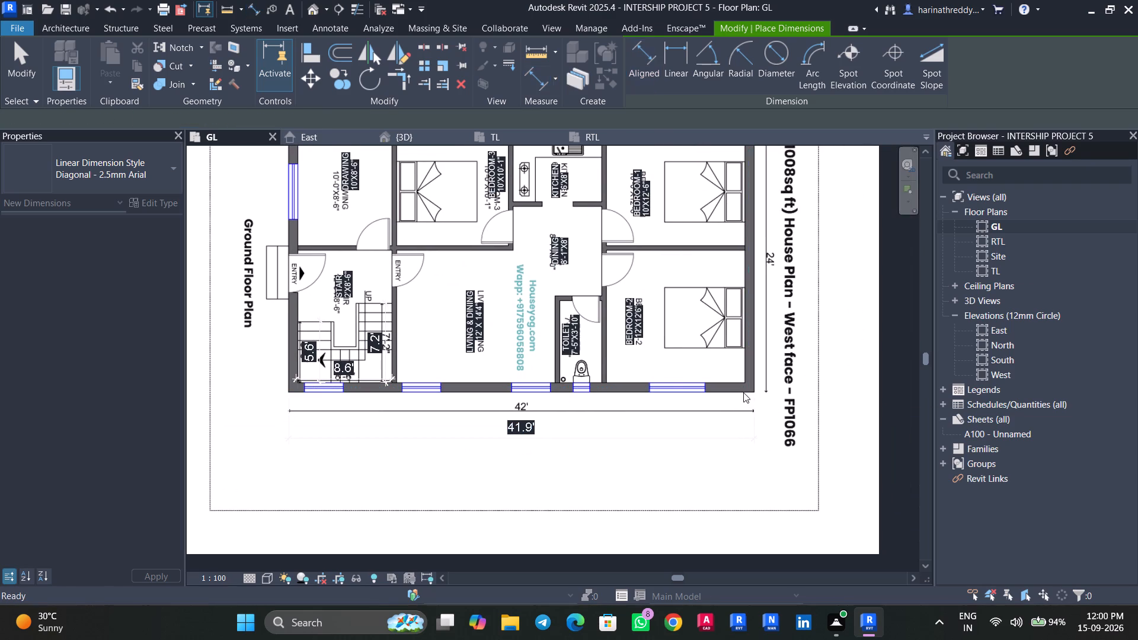
Dimension the house's overall width between the outer faces of the two long outer walls, placed beyond the bedroom-end wall.
{"action": "key", "text": "Tab"}
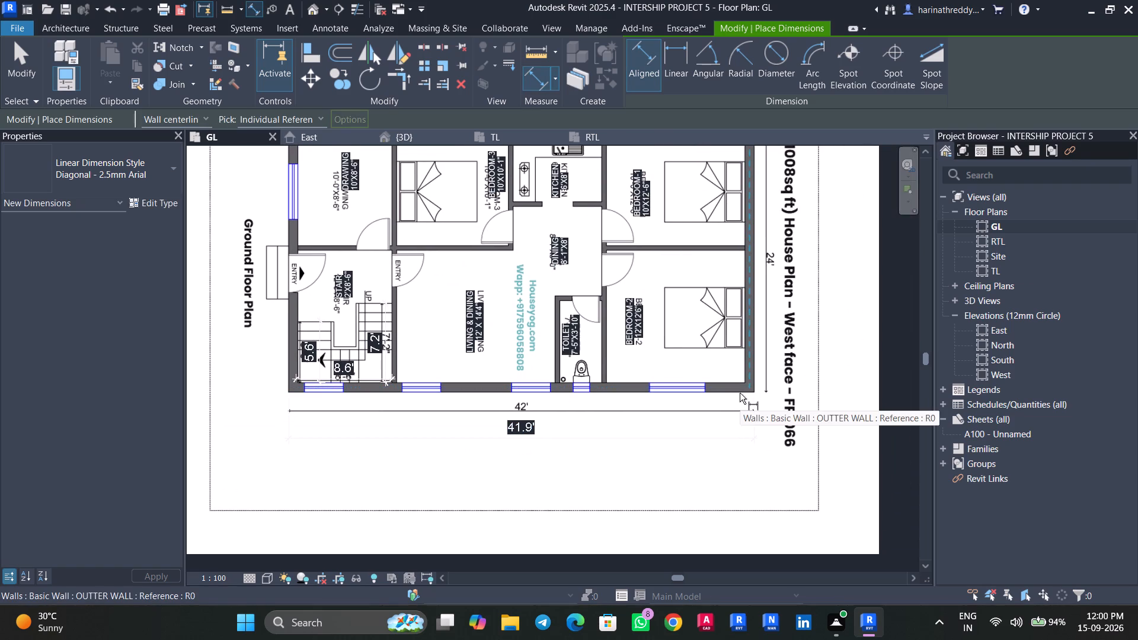
{"action": "left_click", "coordinate": [733, 393]}
{"action": "scroll", "coordinate": [736, 257], "scroll_direction": "up", "scroll_amount": 1}
{"action": "middle_click_drag", "start_coordinate": [736, 257], "coordinate": [762, 395]}
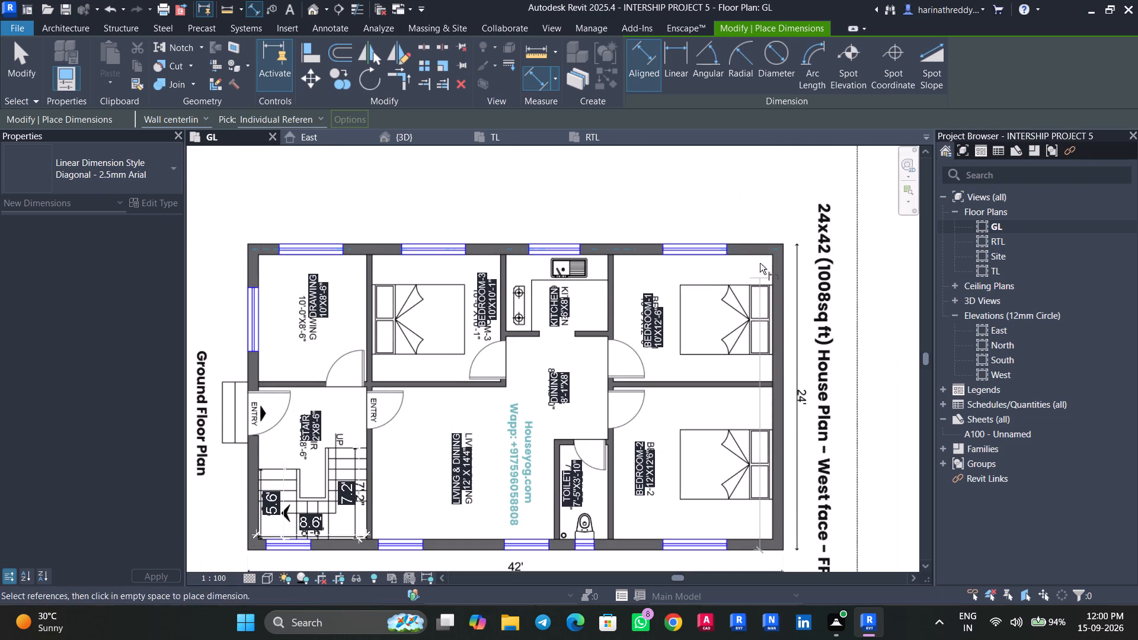
{"action": "key", "text": "Tab"}
{"action": "left_click", "coordinate": [760, 246]}
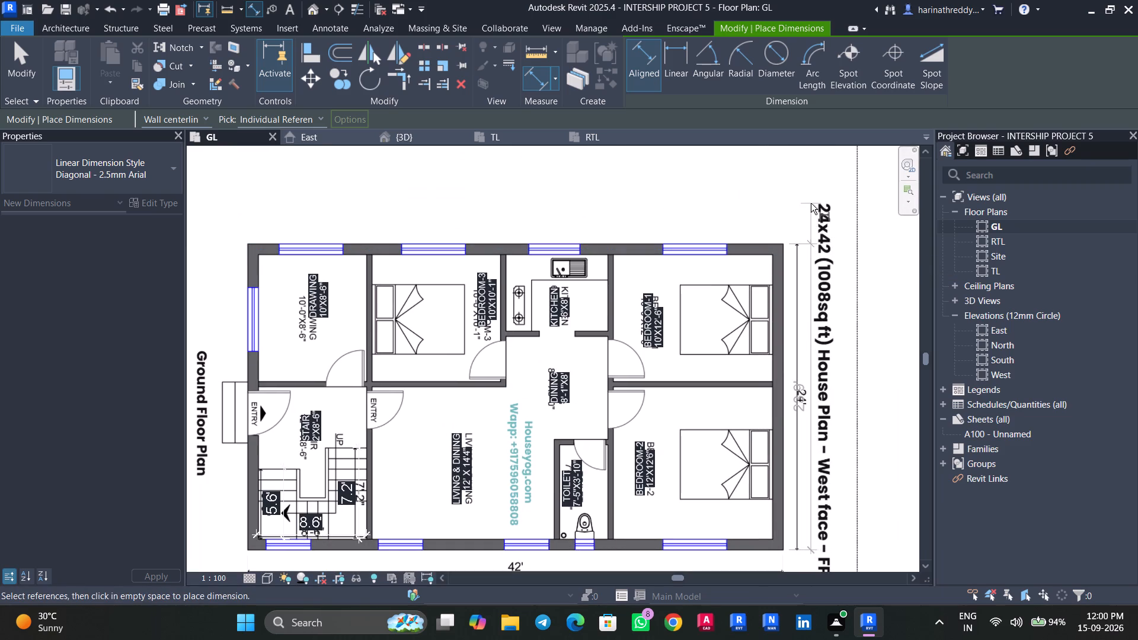
{"action": "left_click", "coordinate": [811, 203]}
{"action": "key", "text": "Escape"}
{"action": "key", "text": "Escape"}
{"action": "key", "text": "Escape"}
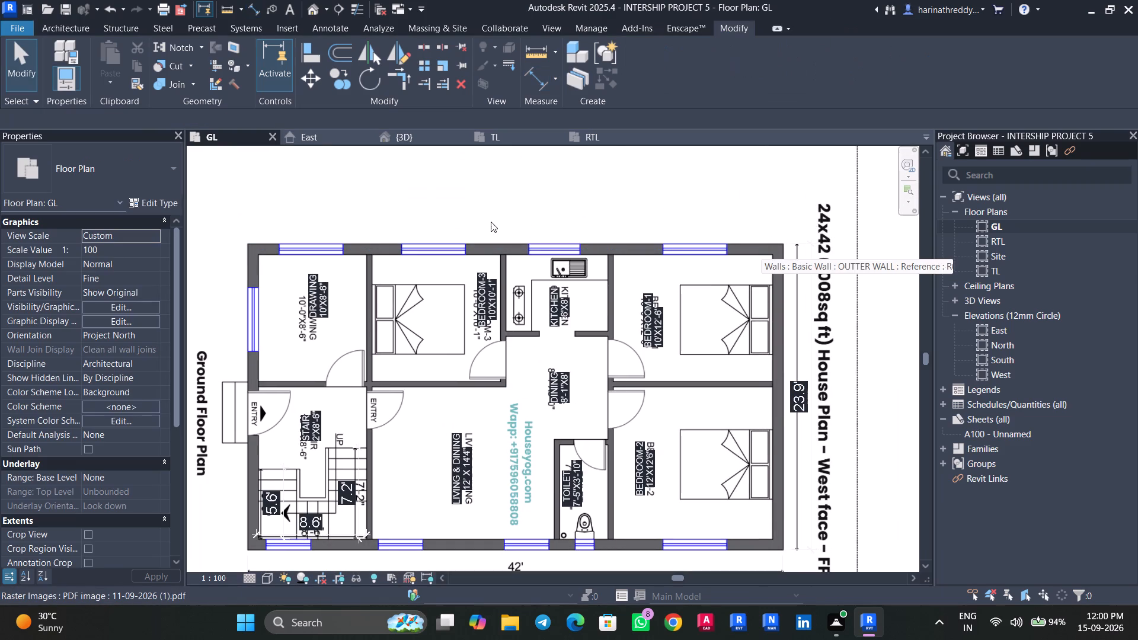
Unload the linked PDF plan 11-09-2026 (1).pdf from the project.
{"action": "scroll", "coordinate": [491, 222], "scroll_direction": "down", "scroll_amount": 2}
{"action": "middle_click_drag", "start_coordinate": [493, 222], "coordinate": [500, 204]}
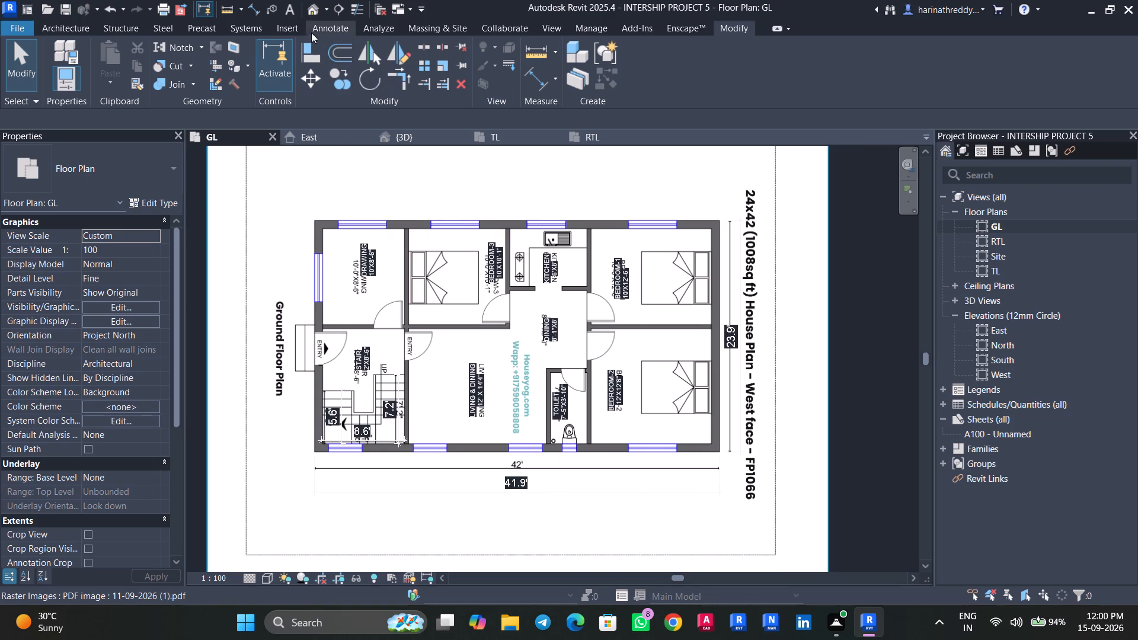
{"action": "left_click", "coordinate": [280, 31]}
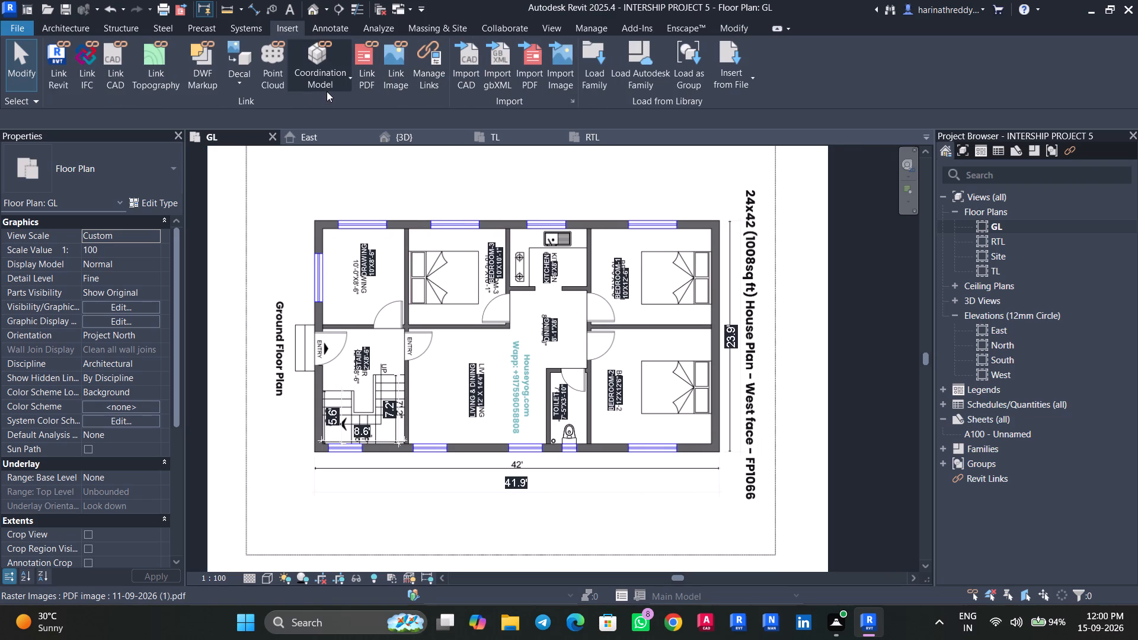
{"action": "left_click", "coordinate": [426, 84]}
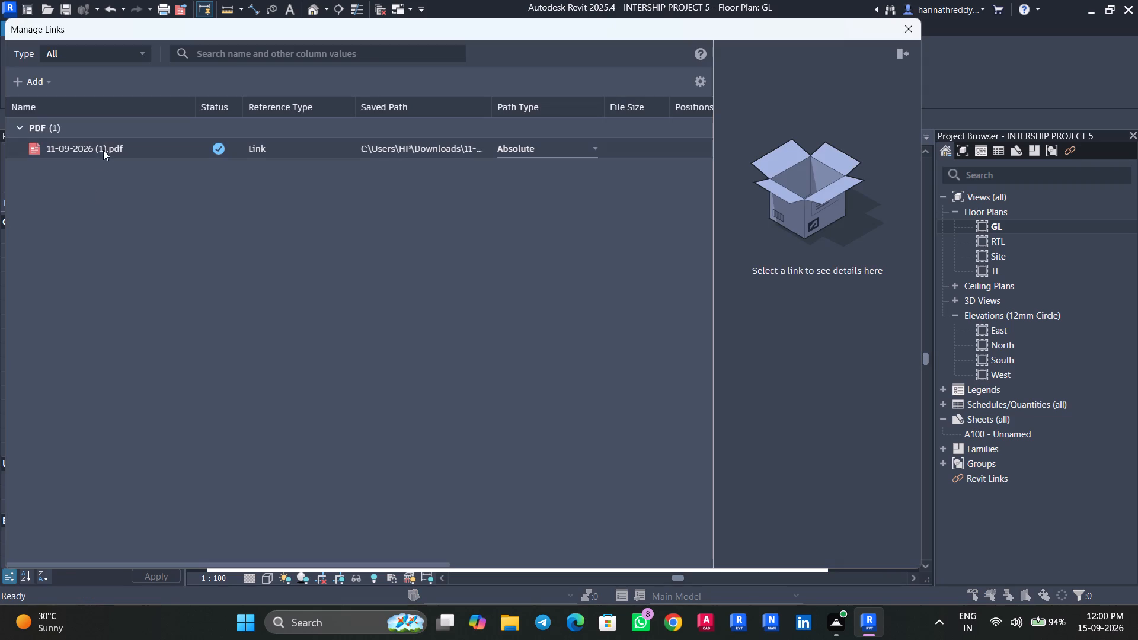
{"action": "left_click", "coordinate": [104, 146]}
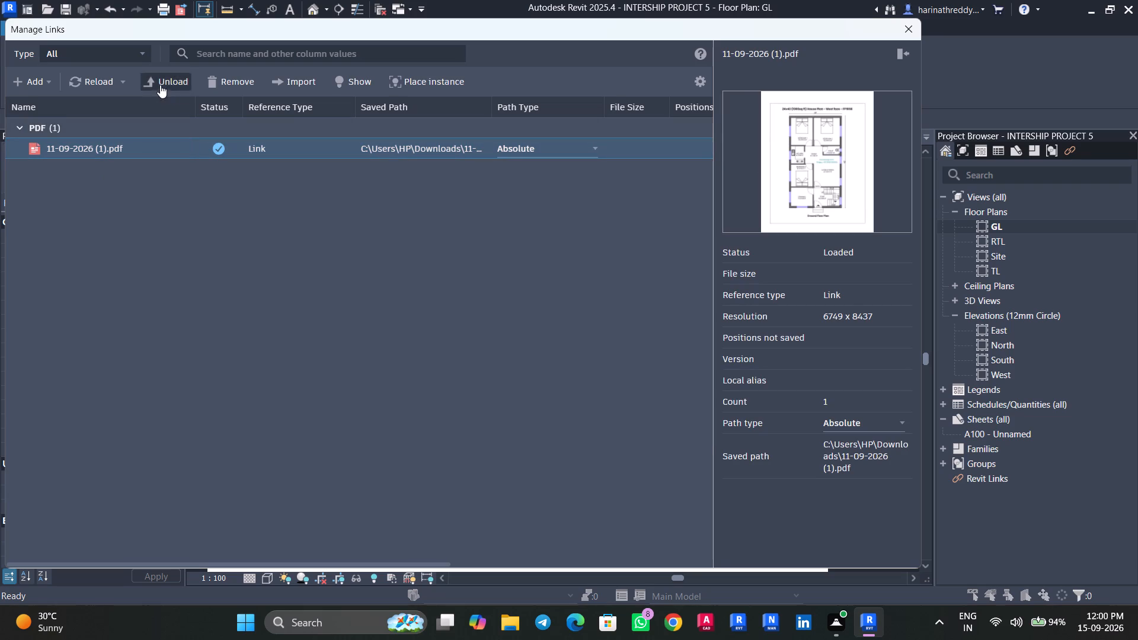
{"action": "left_click", "coordinate": [160, 85]}
{"action": "left_click", "coordinate": [916, 28]}
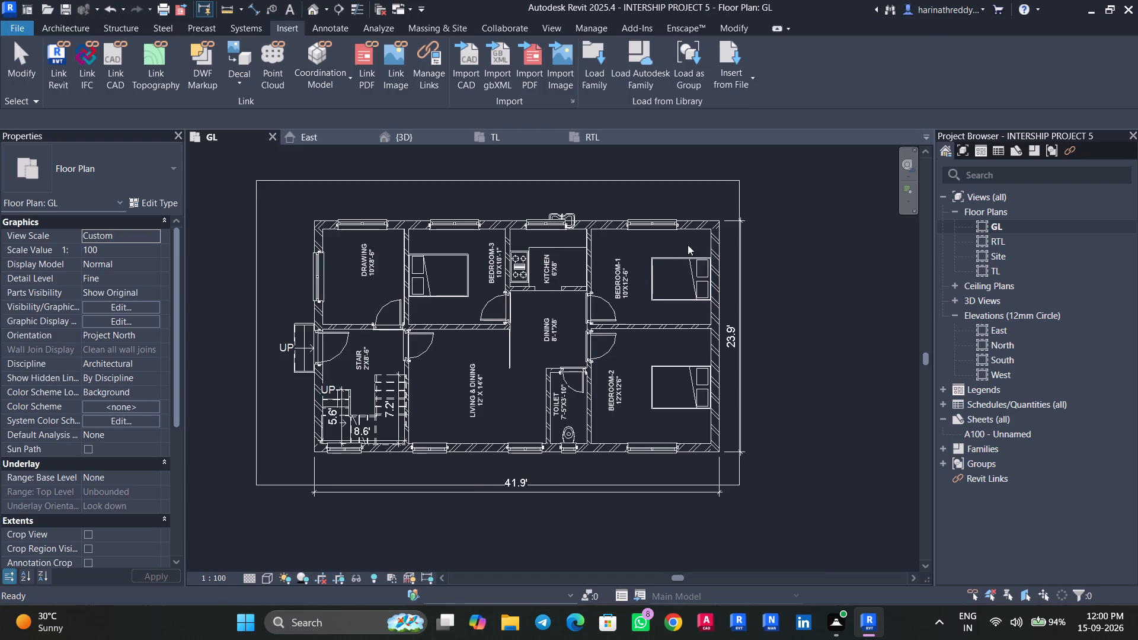
Set the overall length dimension to 42' by repositioning the outer wall behind the bedrooms.
{"action": "scroll", "coordinate": [552, 478], "scroll_direction": "up", "scroll_amount": 3}
{"action": "middle_click_drag", "start_coordinate": [708, 498], "coordinate": [679, 456]}
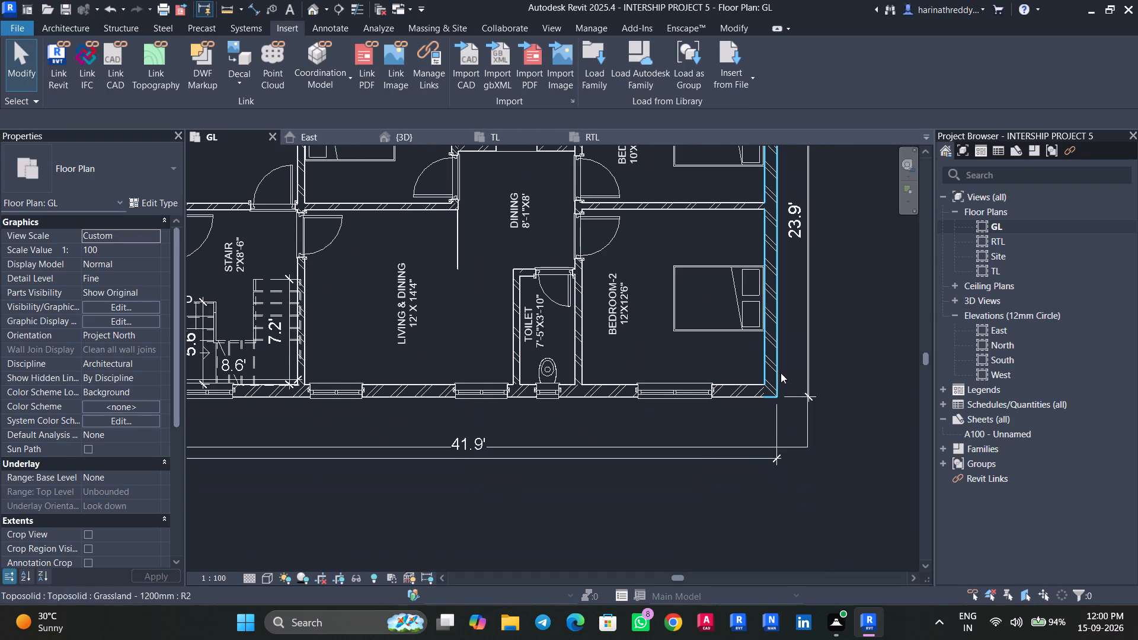
{"action": "left_click", "coordinate": [767, 372]}
{"action": "key", "text": "Escape"}
{"action": "left_click", "coordinate": [772, 372]}
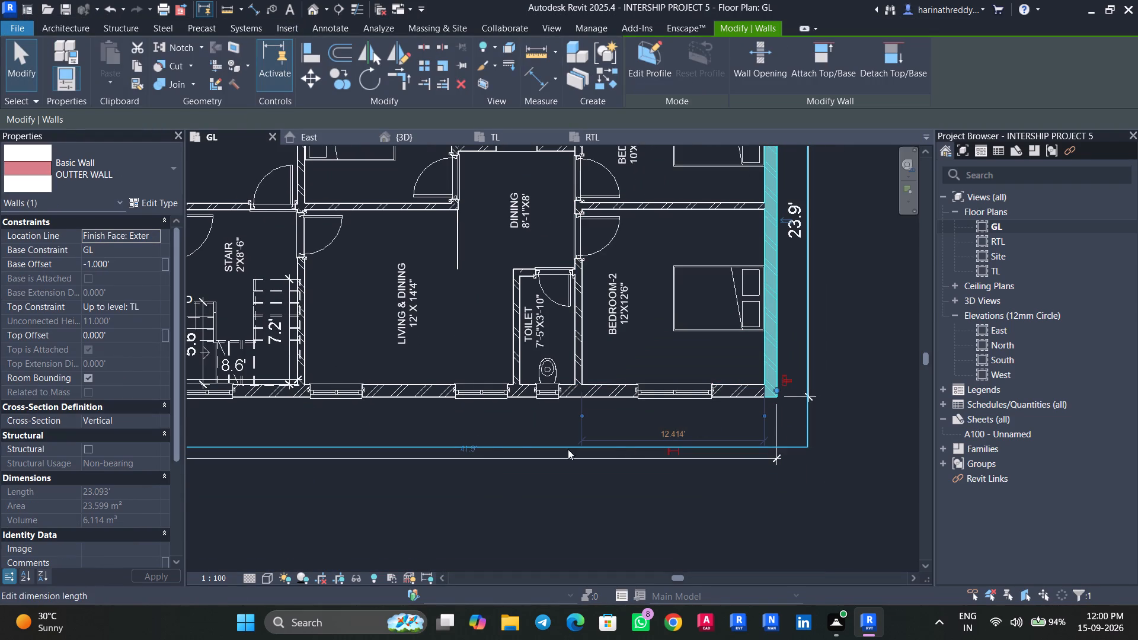
{"action": "left_click", "coordinate": [471, 449]}
{"action": "type", "text": "42'"}
{"action": "key", "text": "Return"}
{"action": "key", "text": "Escape"}
Set the overall width dimension to 24' by repositioning the kitchen-side long outer wall.
{"action": "scroll", "coordinate": [516, 490], "scroll_direction": "down", "scroll_amount": 3}
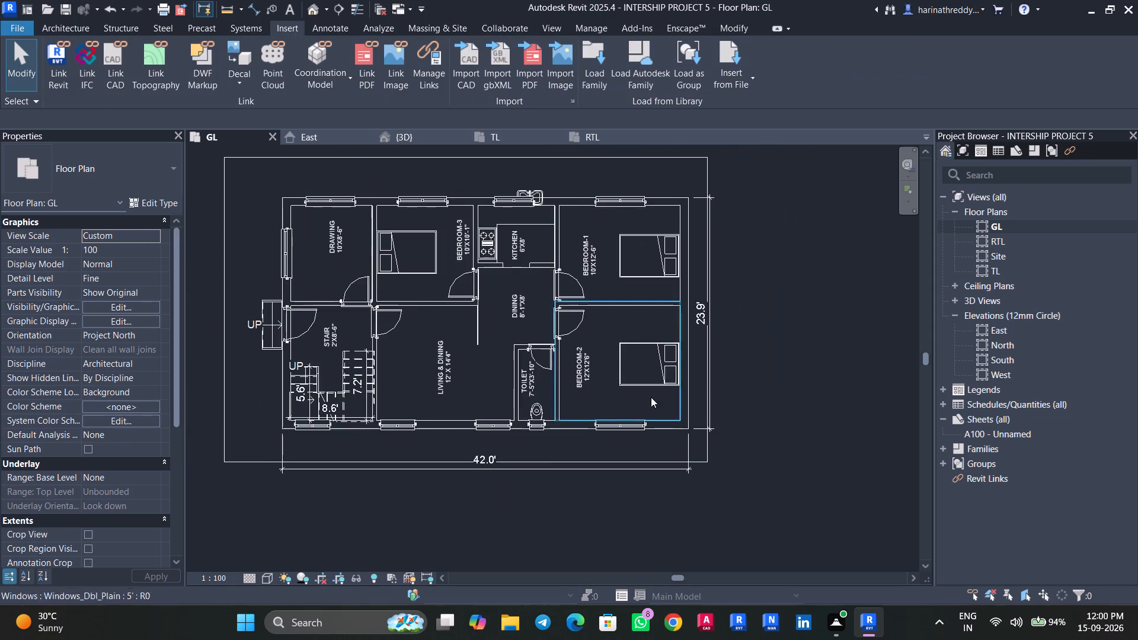
{"action": "scroll", "coordinate": [680, 196], "scroll_direction": "up", "scroll_amount": 2}
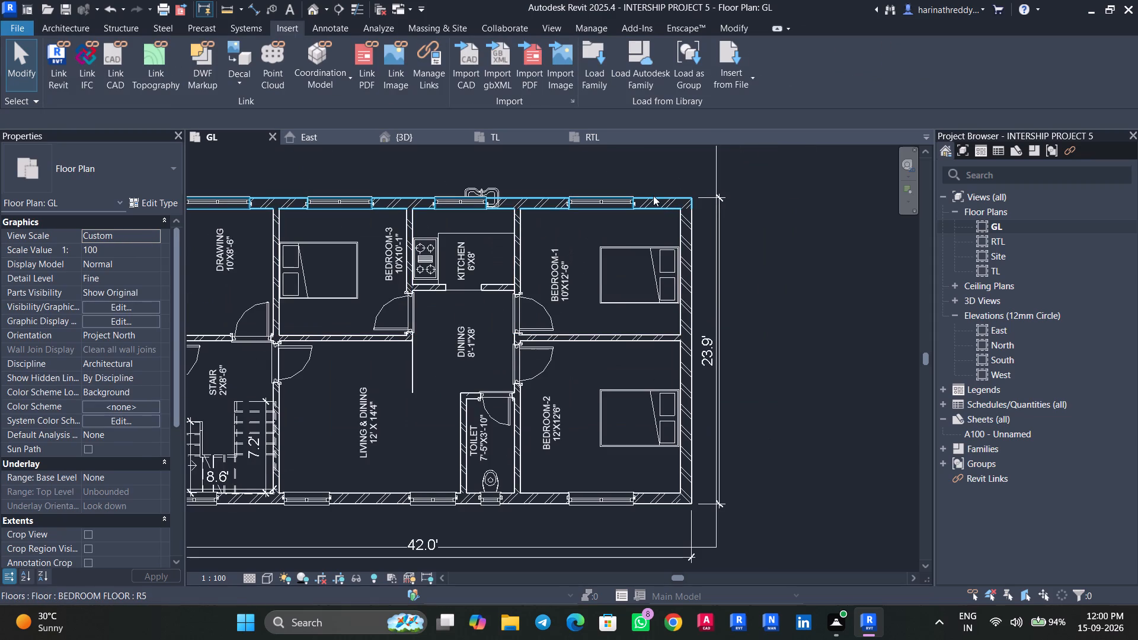
{"action": "left_click", "coordinate": [653, 196]}
{"action": "left_click", "coordinate": [705, 351]}
{"action": "type", "text": "24'"}
{"action": "key", "text": "Return"}
{"action": "key", "text": "Escape"}
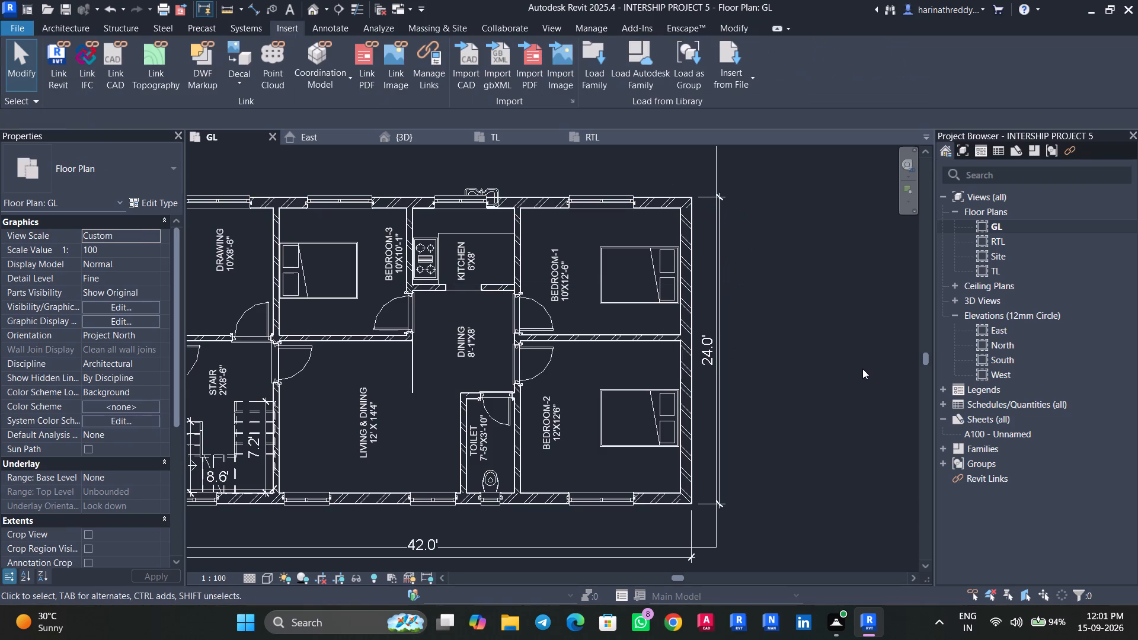
Move the kitchen sink about 1.67' inward from the outer wall onto the counter.
{"action": "scroll", "coordinate": [479, 184], "scroll_direction": "up", "scroll_amount": 3}
{"action": "left_click", "coordinate": [481, 187]}
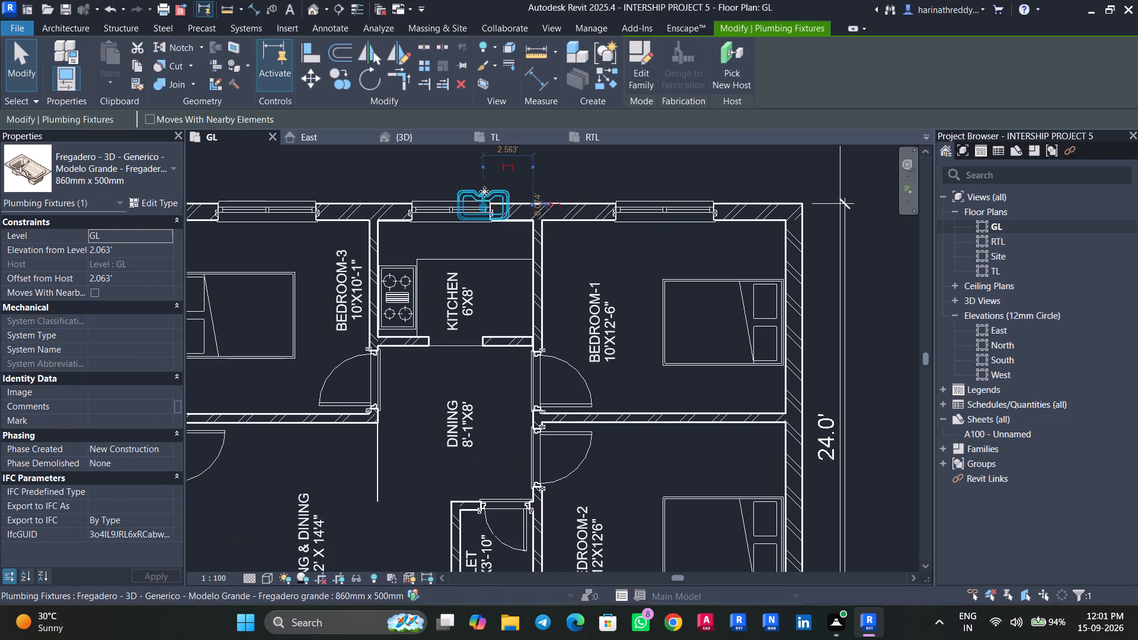
{"action": "scroll", "coordinate": [484, 191], "scroll_direction": "up", "scroll_amount": 3}
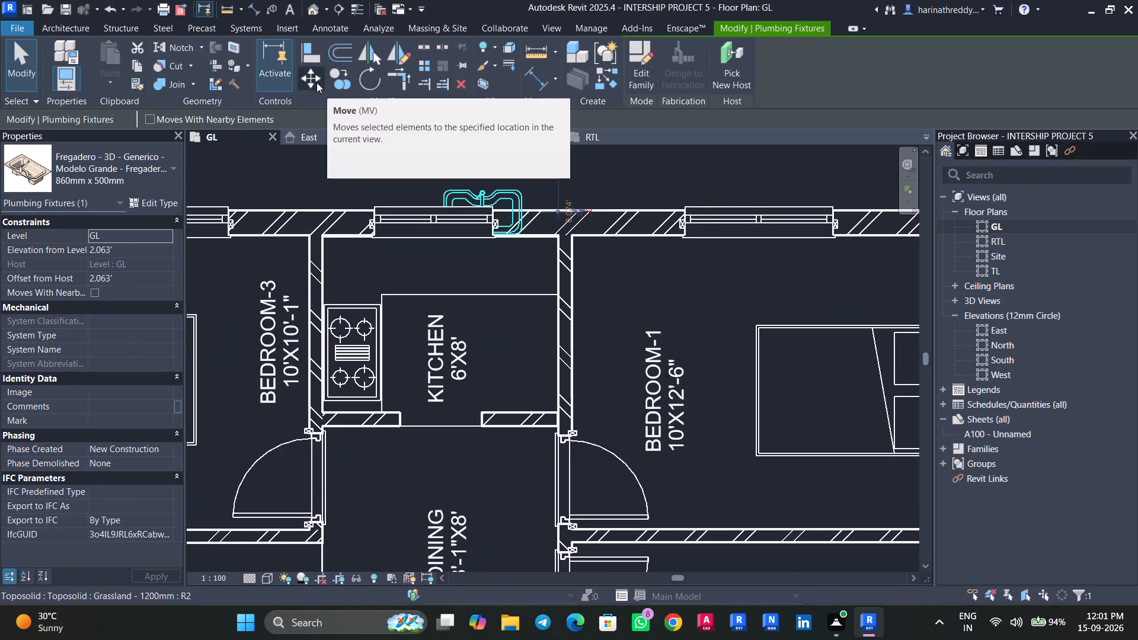
{"action": "left_click", "coordinate": [317, 82]}
{"action": "left_click", "coordinate": [517, 237]}
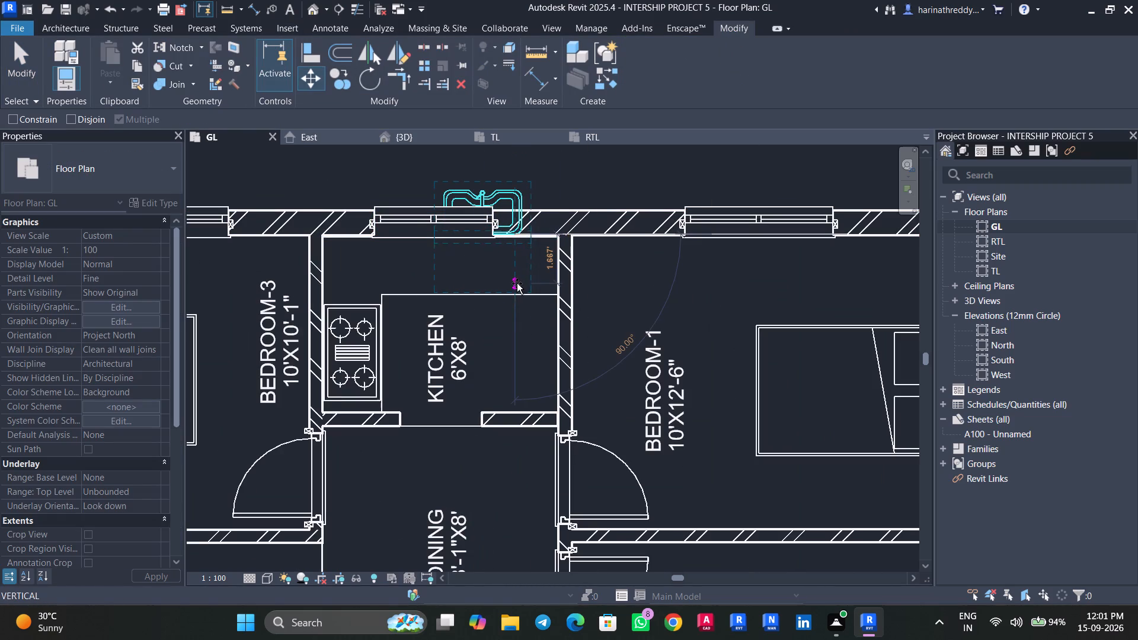
{"action": "left_click", "coordinate": [517, 283]}
{"action": "key", "text": "Escape"}
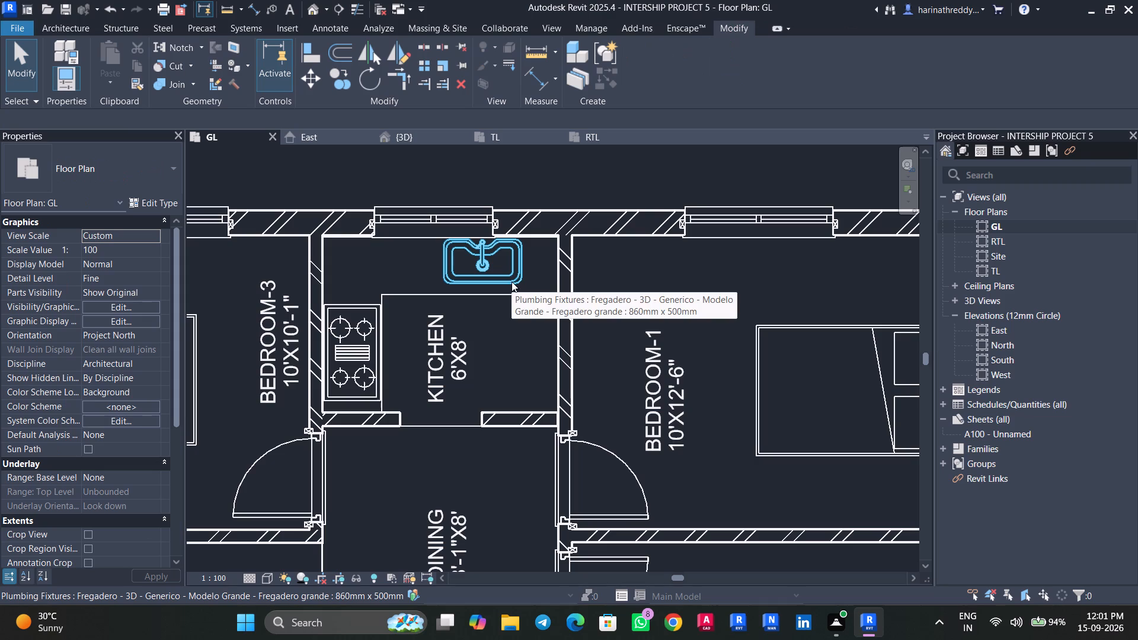
Nudge the kitchen sink slightly further from the outer wall toward the counter's front edge.
{"action": "key", "text": "Down"}
{"action": "key", "text": "Down"}
{"action": "key", "text": "Escape"}
{"action": "key", "text": "Escape"}
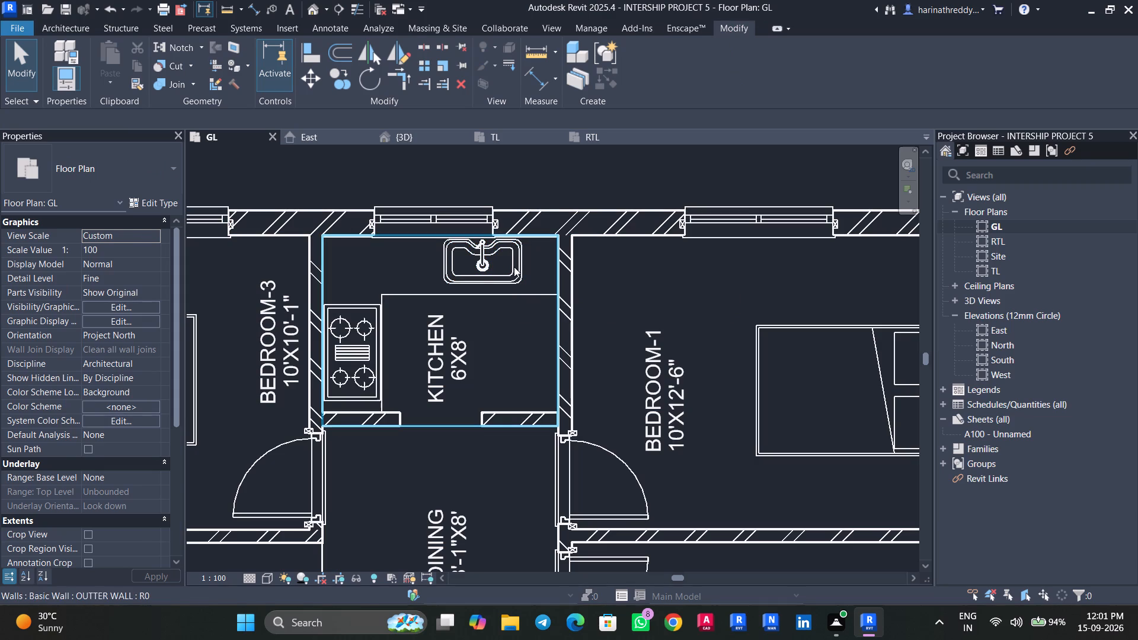
{"action": "left_click", "coordinate": [514, 267]}
{"action": "scroll", "coordinate": [513, 278], "scroll_direction": "up", "scroll_amount": 2}
{"action": "key", "text": "Down"}
{"action": "key", "text": "Down"}
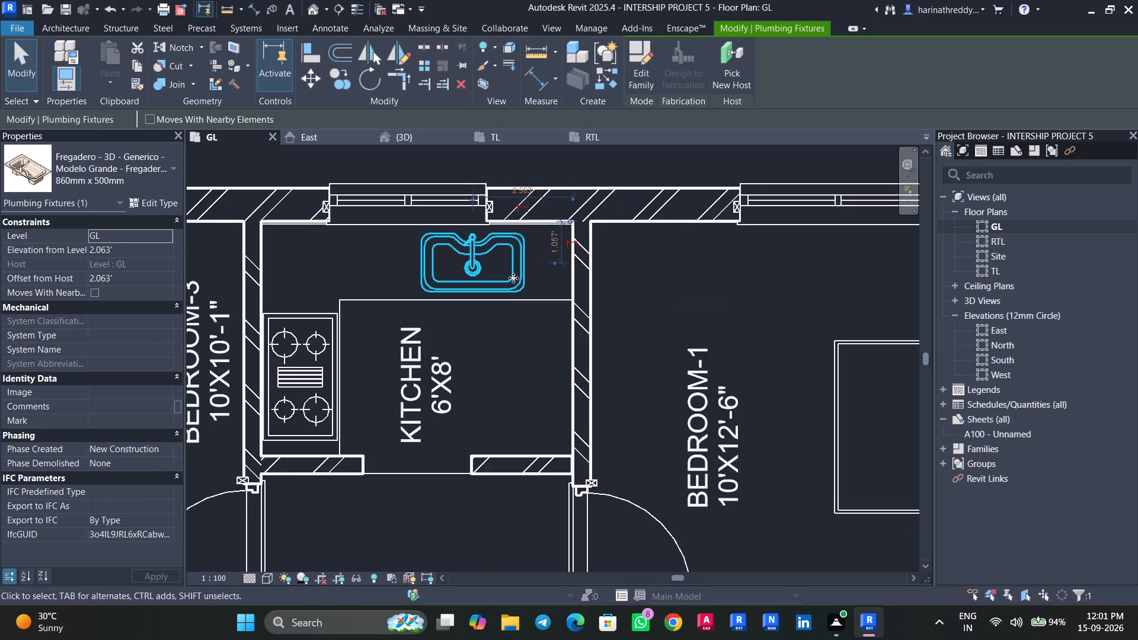
{"action": "key", "text": "Escape"}
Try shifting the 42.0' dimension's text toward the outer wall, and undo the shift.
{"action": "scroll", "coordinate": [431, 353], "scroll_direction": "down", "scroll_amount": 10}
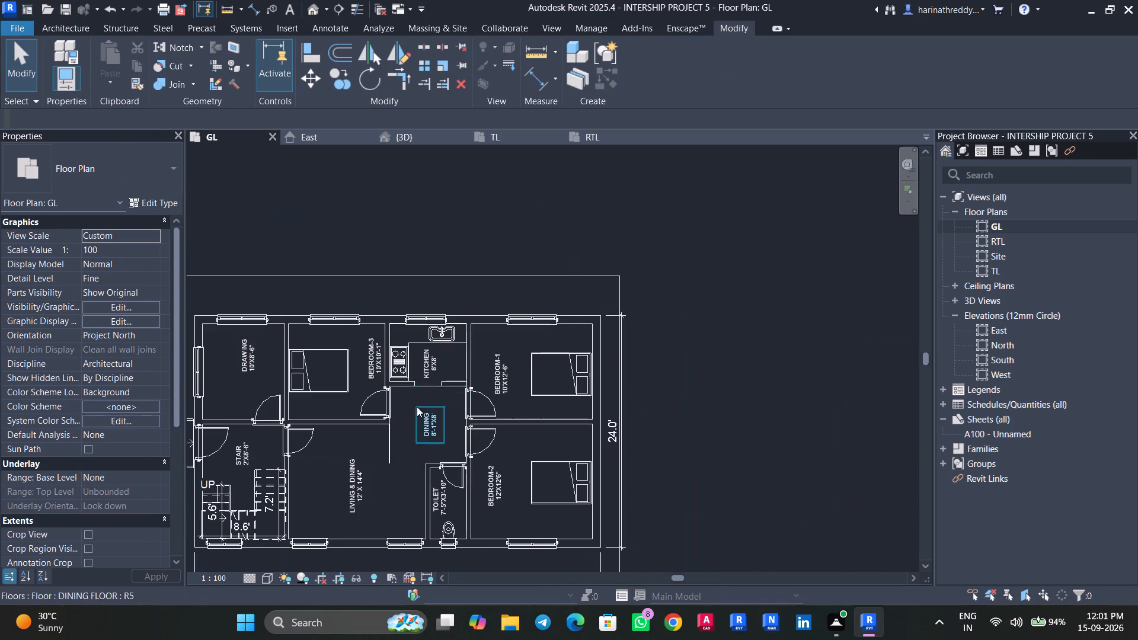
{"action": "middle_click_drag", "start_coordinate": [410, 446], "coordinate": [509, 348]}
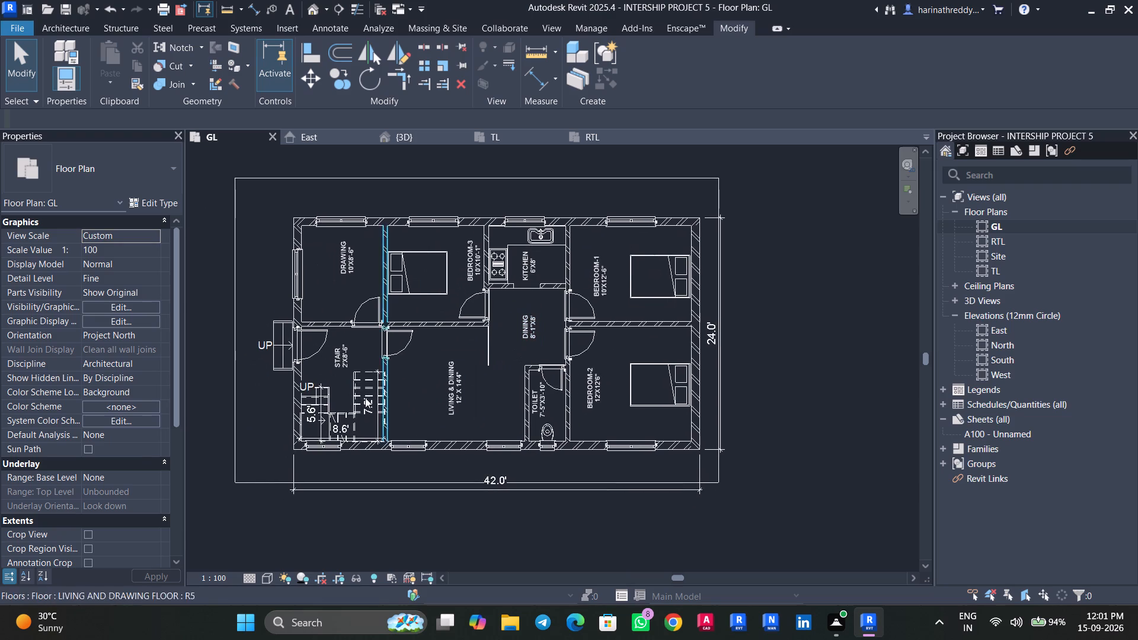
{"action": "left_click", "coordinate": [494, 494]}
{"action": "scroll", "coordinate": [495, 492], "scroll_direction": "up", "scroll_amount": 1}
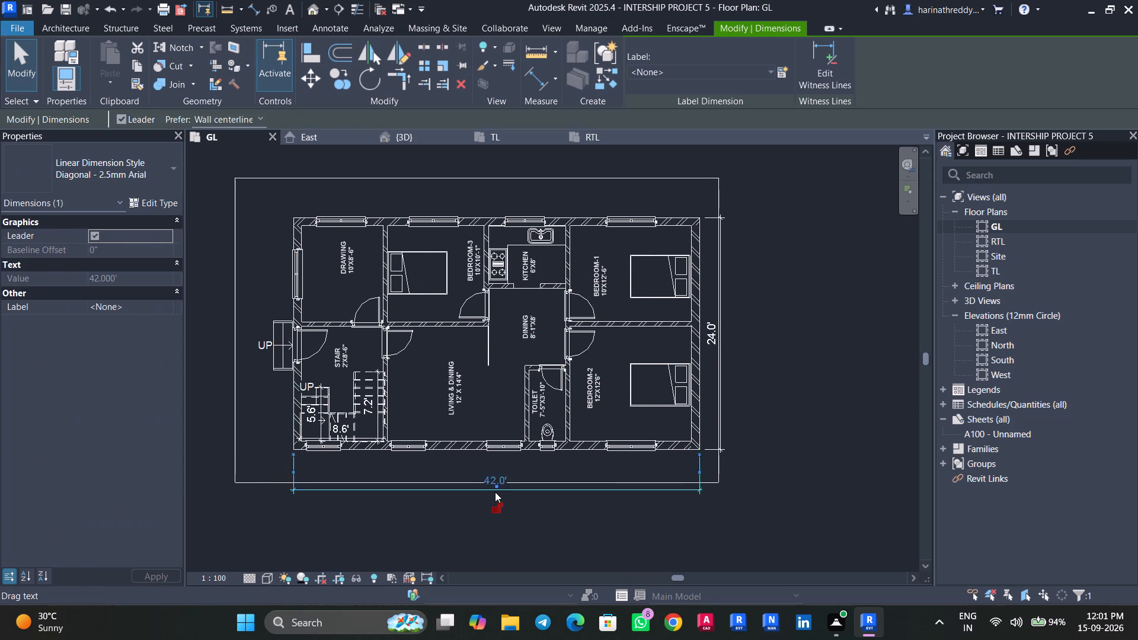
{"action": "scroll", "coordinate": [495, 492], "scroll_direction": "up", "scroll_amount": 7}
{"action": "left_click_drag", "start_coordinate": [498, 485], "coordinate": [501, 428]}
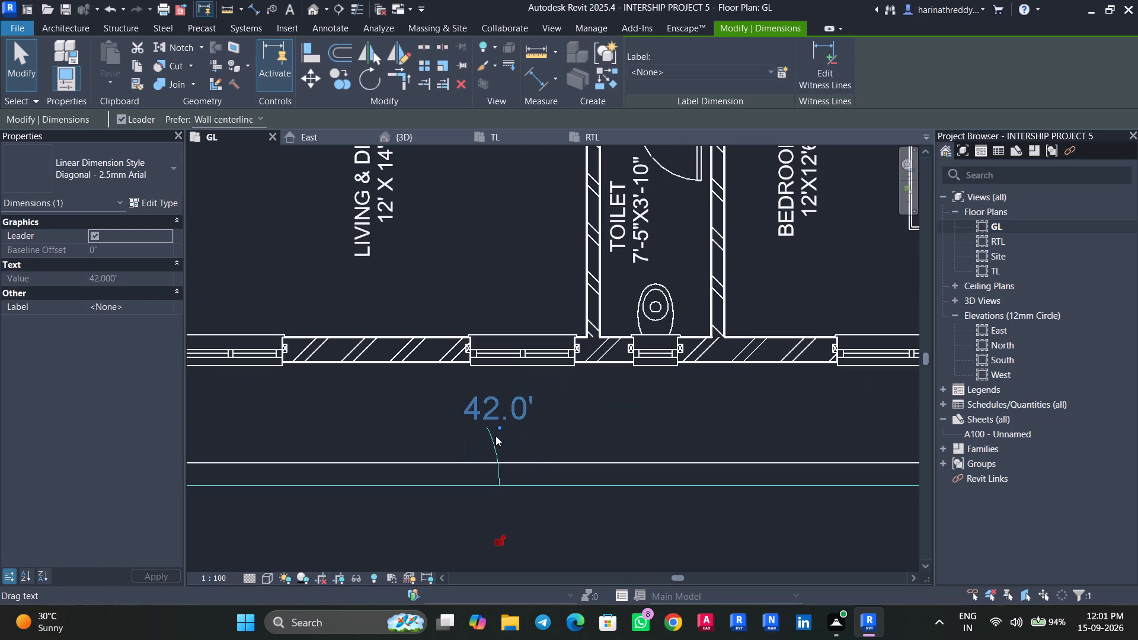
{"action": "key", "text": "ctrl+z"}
Move the 42.0' overall length dimension line closer to the outer wall, inside the toposolid boundary.
{"action": "left_click", "coordinate": [560, 493]}
{"action": "left_click", "coordinate": [561, 488]}
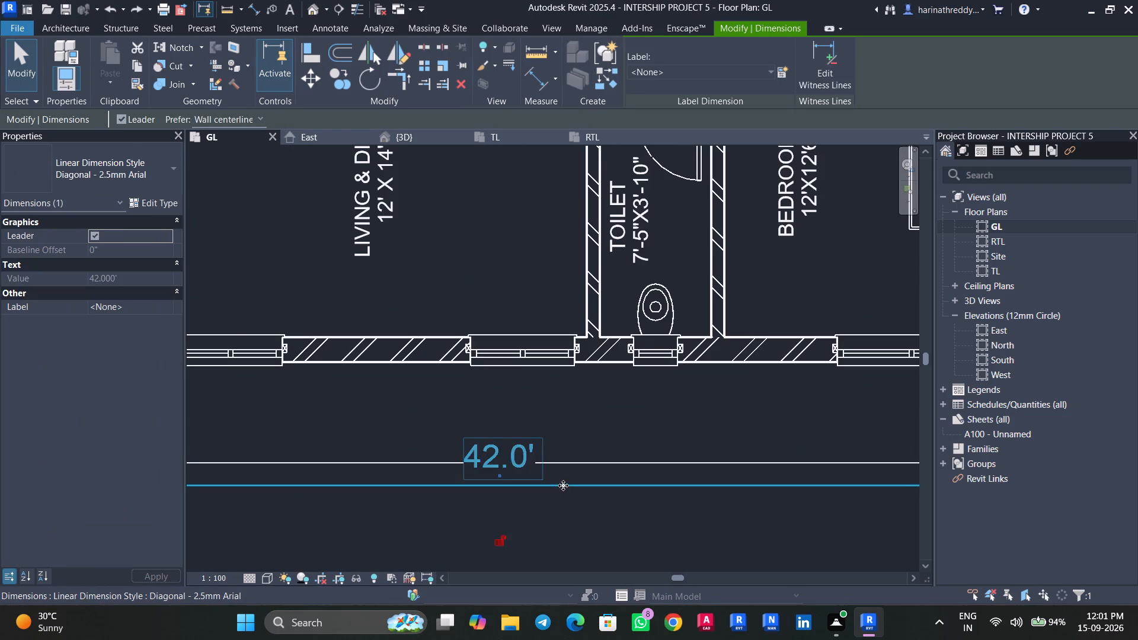
{"action": "scroll", "coordinate": [563, 485], "scroll_direction": "down", "scroll_amount": 5}
{"action": "left_click_drag", "start_coordinate": [568, 487], "coordinate": [574, 453]}
{"action": "key", "text": "Escape"}
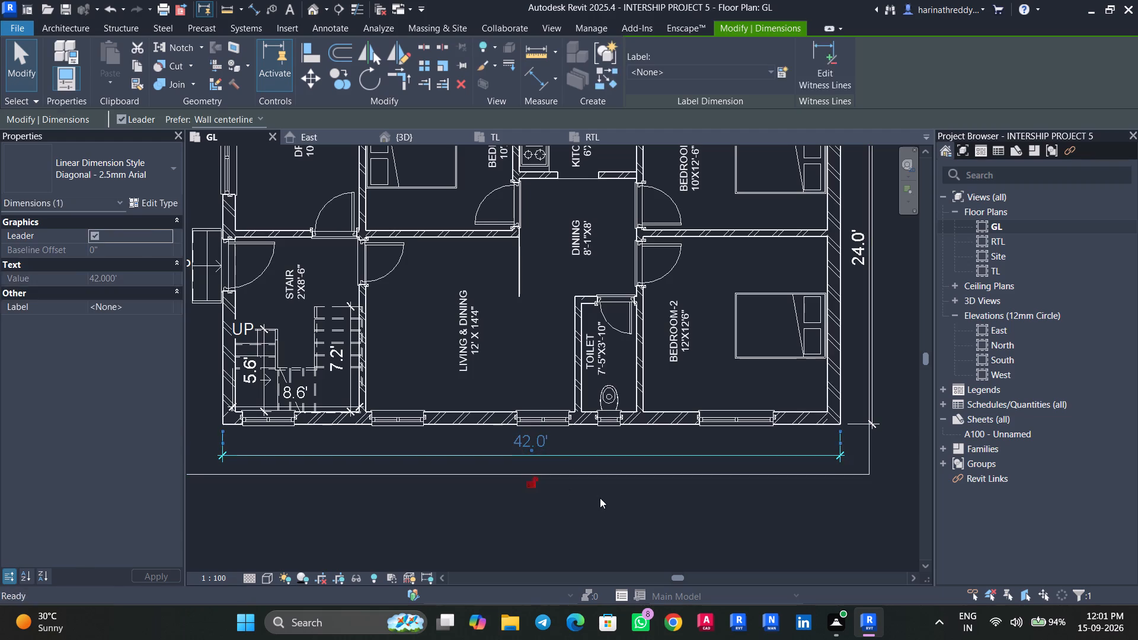
Move the 24.0' overall width dimension line closer to the bedroom-end wall, inside the toposolid boundary.
{"action": "middle_click_drag", "start_coordinate": [598, 497], "coordinate": [383, 497]}
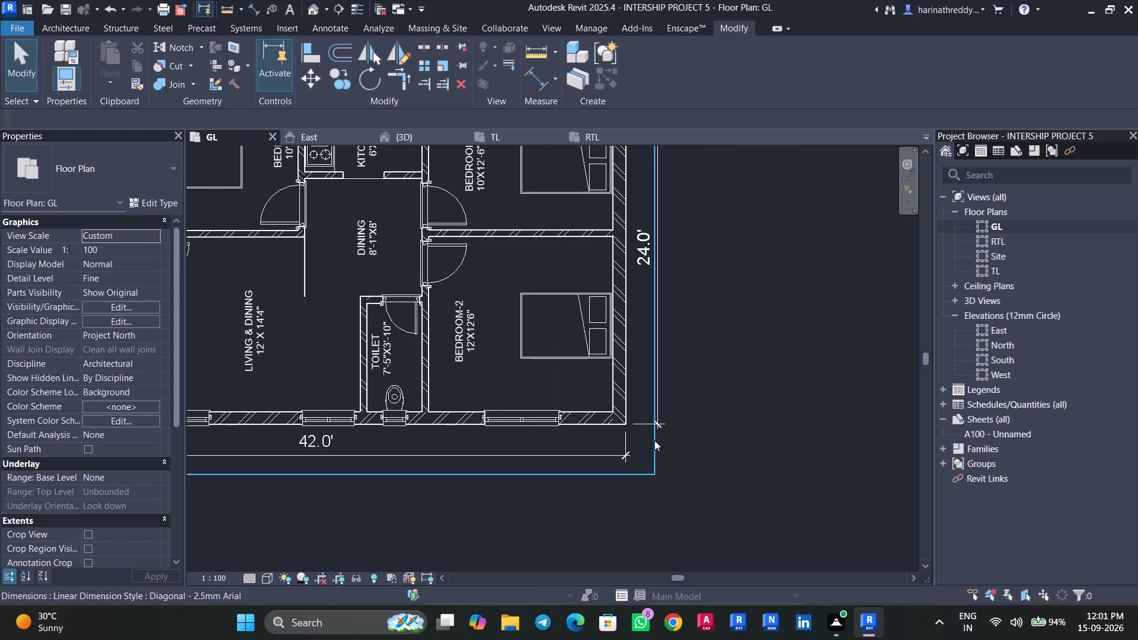
{"action": "left_click", "coordinate": [654, 440]}
{"action": "key", "text": "Escape"}
{"action": "left_click", "coordinate": [660, 412]}
{"action": "scroll", "coordinate": [663, 339], "scroll_direction": "up", "scroll_amount": 4}
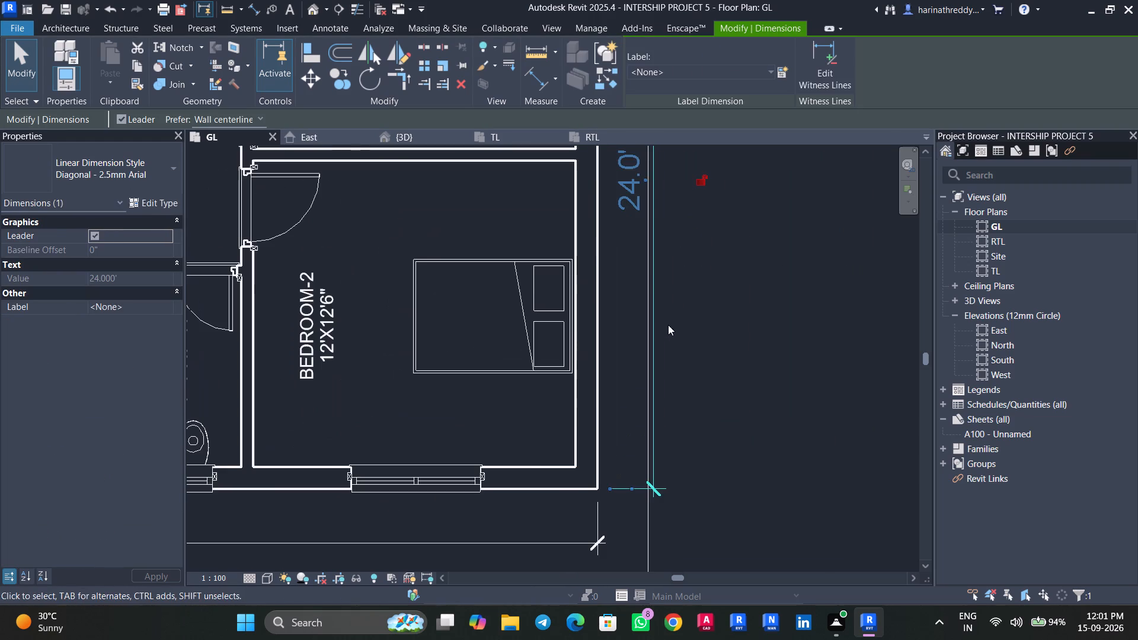
{"action": "left_click_drag", "start_coordinate": [656, 324], "coordinate": [638, 321]}
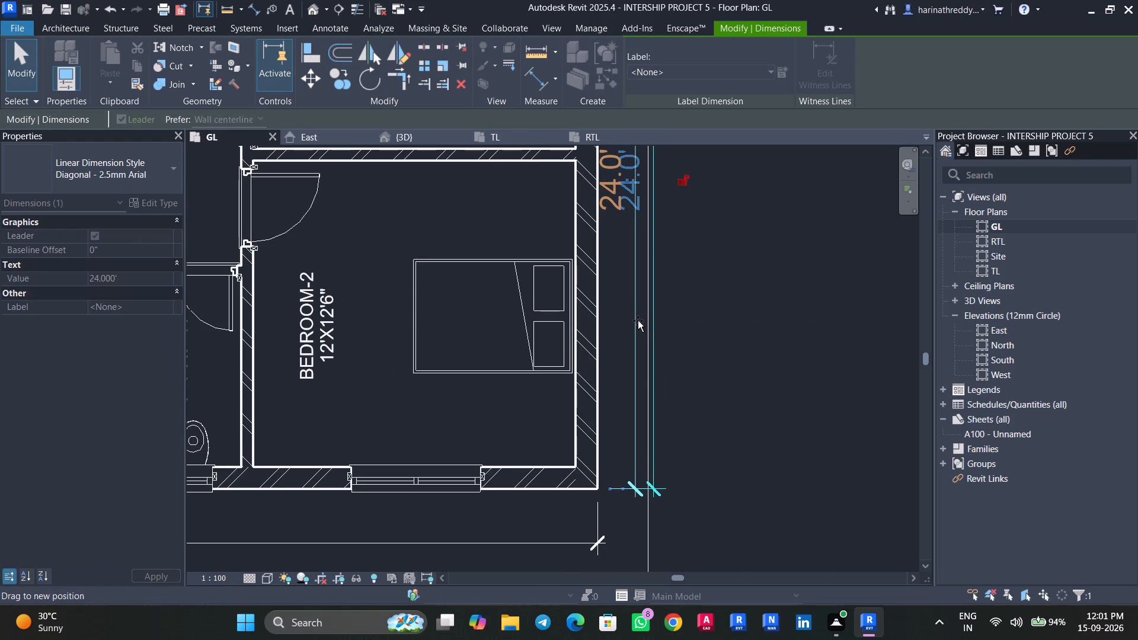
Shift the 24.0' overall width dimension line slightly outward from the bedroom-end wall, keeping it inside the toposolid boundary.
{"action": "left_click_drag", "start_coordinate": [638, 321], "coordinate": [641, 321]}
{"action": "key", "text": "Escape"}
{"action": "scroll", "coordinate": [714, 396], "scroll_direction": "down", "scroll_amount": 6}
{"action": "scroll", "coordinate": [713, 398], "scroll_direction": "up", "scroll_amount": 1}
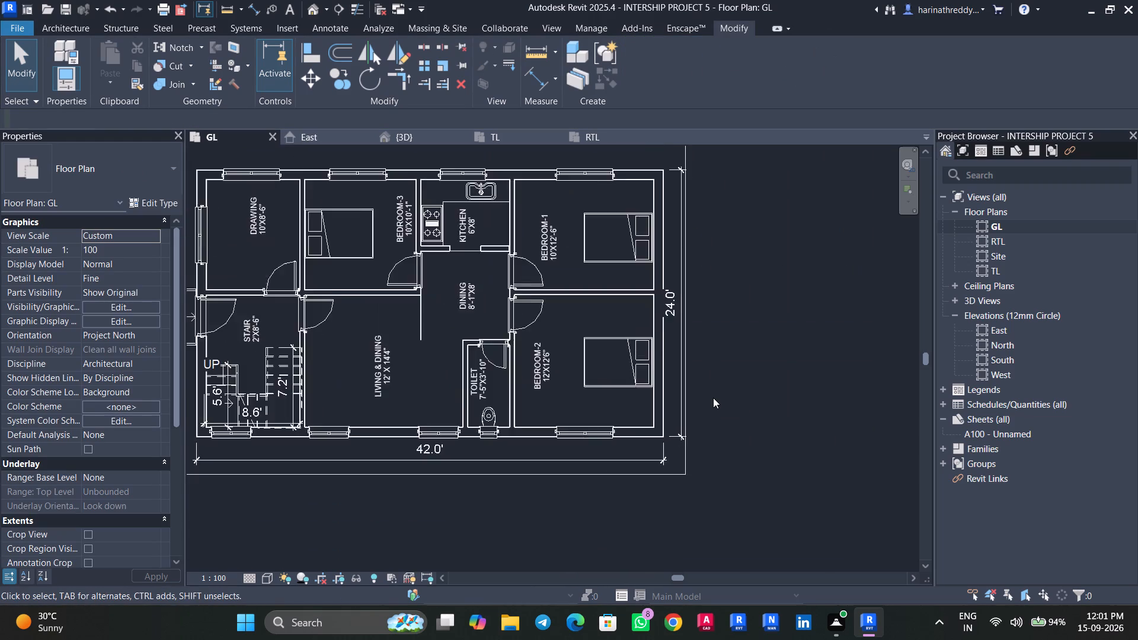
{"action": "scroll", "coordinate": [695, 441], "scroll_direction": "down", "scroll_amount": 3}
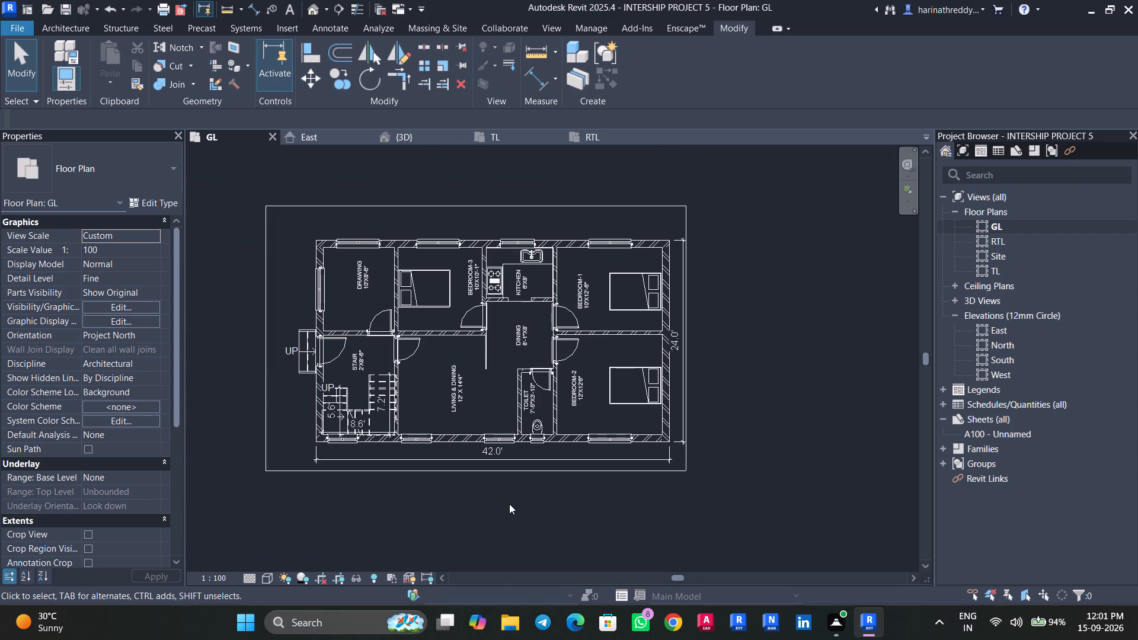
Place a 1.5MM text note reading ENTRY inside the stair area at the main entrance door.
{"action": "scroll", "coordinate": [274, 382], "scroll_direction": "up", "scroll_amount": 7}
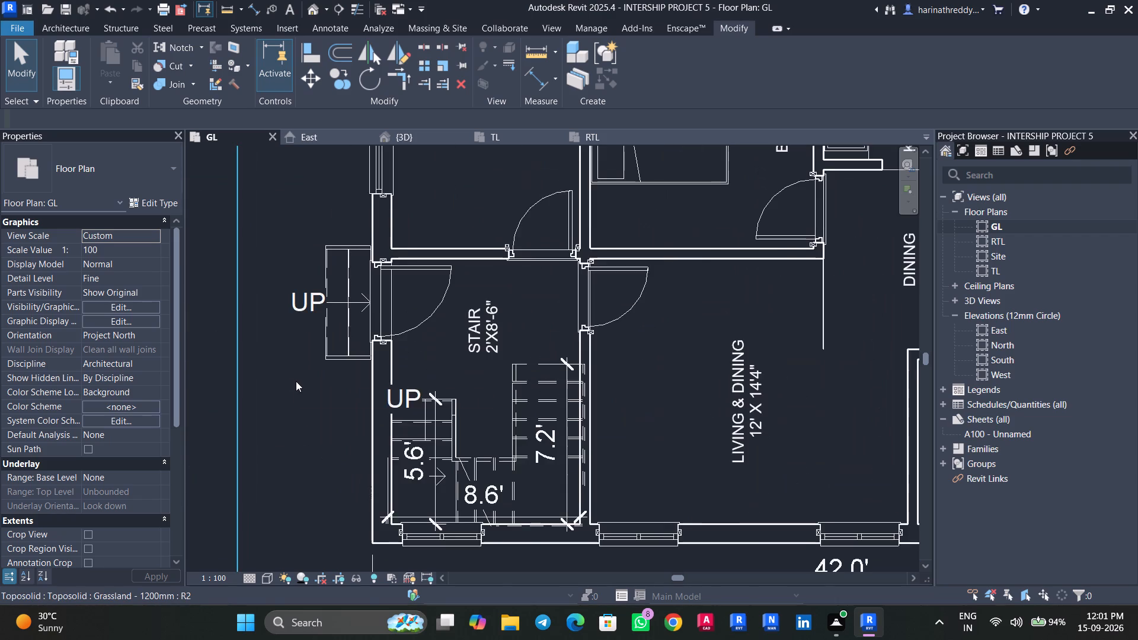
{"action": "middle_click_drag", "start_coordinate": [298, 382], "coordinate": [301, 430]}
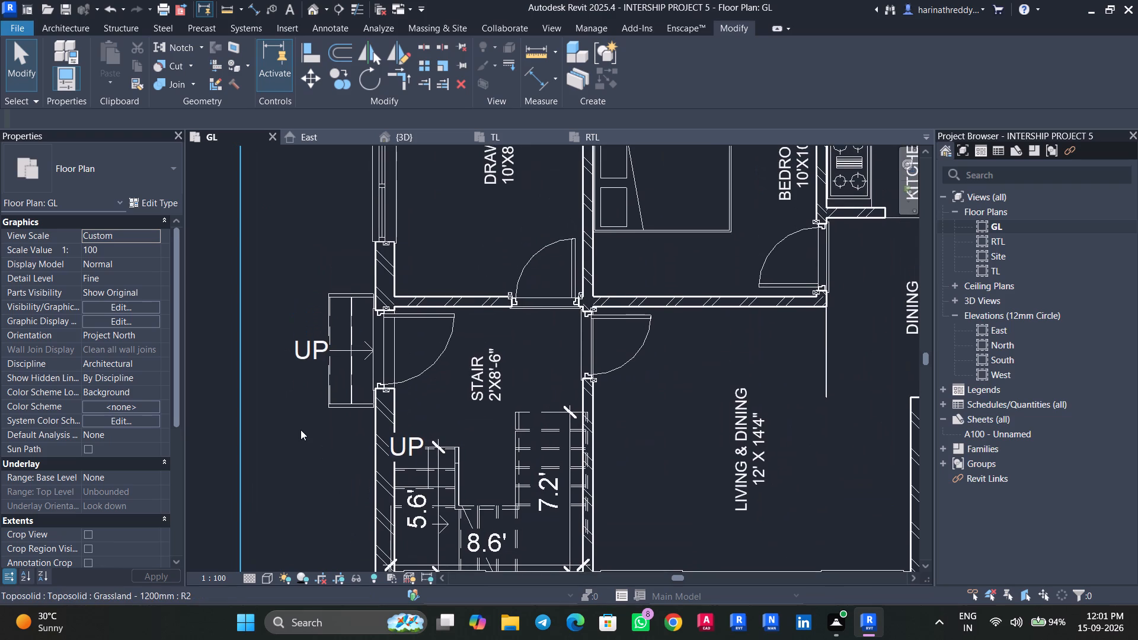
{"action": "type", "text": "TX"}
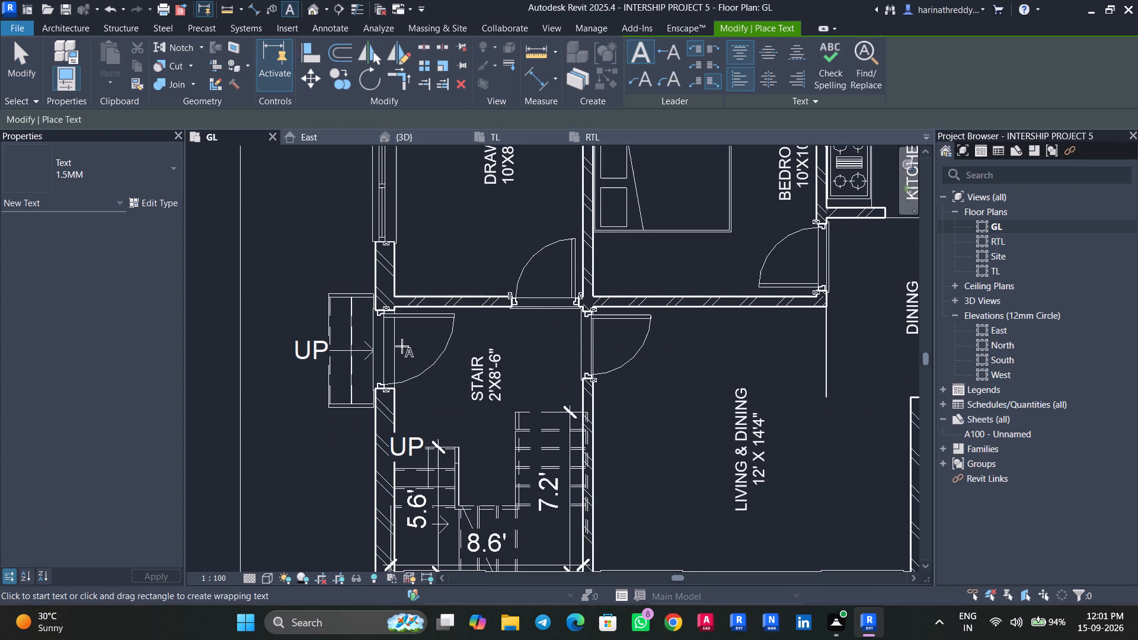
{"action": "left_click", "coordinate": [402, 344]}
{"action": "type", "text": "ENTRY"}
{"action": "left_click", "coordinate": [466, 411]}
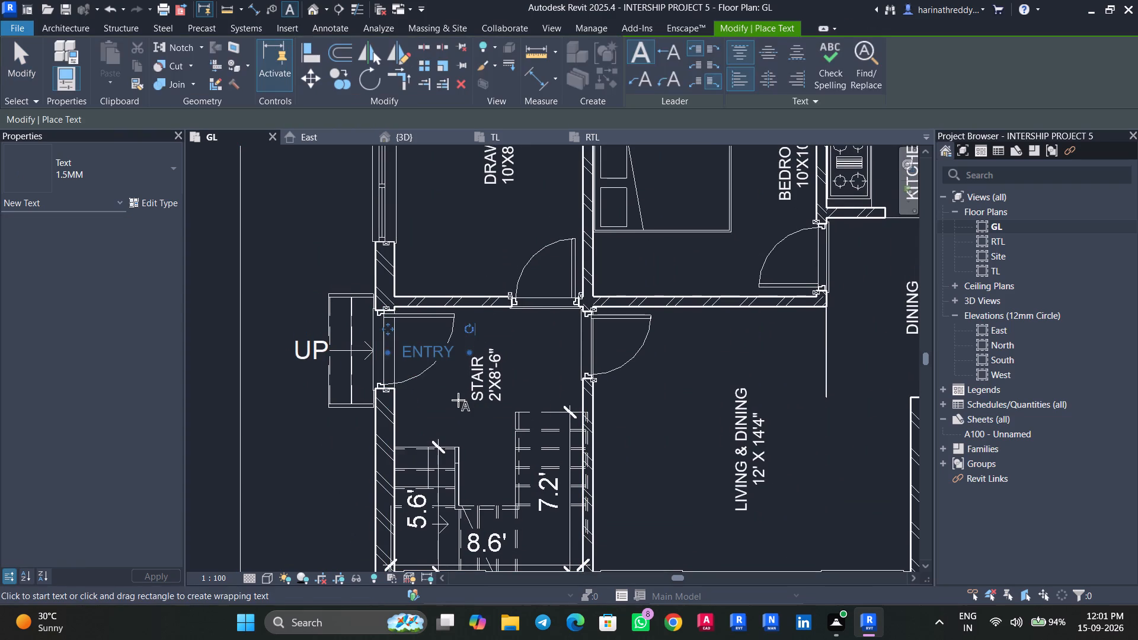
{"action": "key", "text": "Escape"}
{"action": "key", "text": "Escape"}
Rotate the ENTRY label to read vertically like the room labels, and move it close to the entrance door opening.
{"action": "left_click", "coordinate": [423, 356]}
{"action": "key", "text": "Escape"}
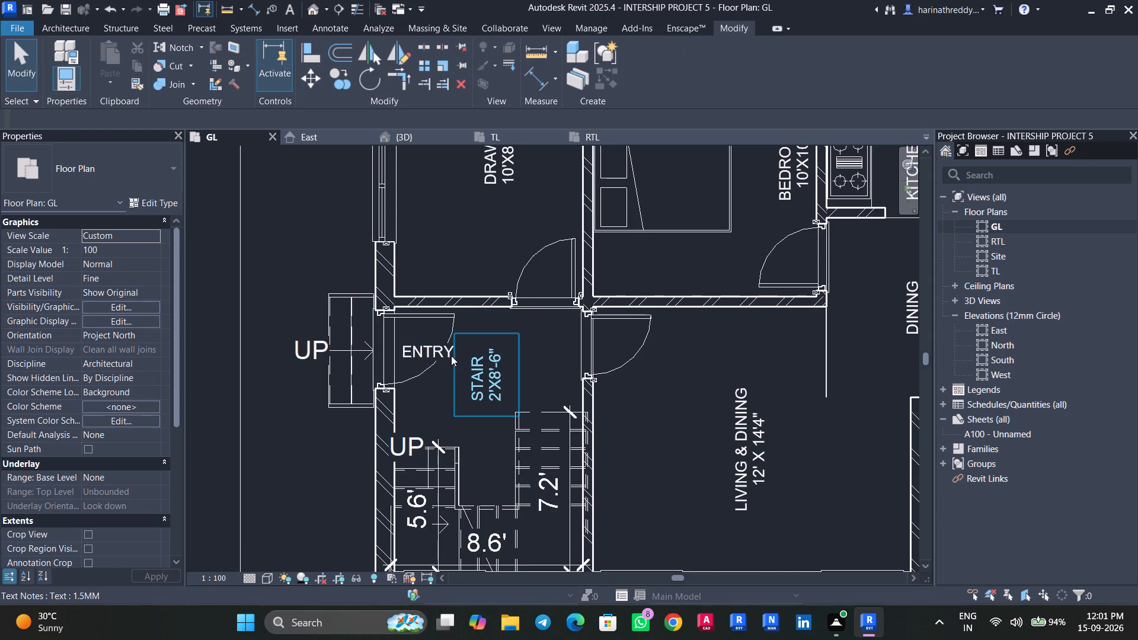
{"action": "key", "text": "Tab"}
{"action": "left_click", "coordinate": [435, 355]}
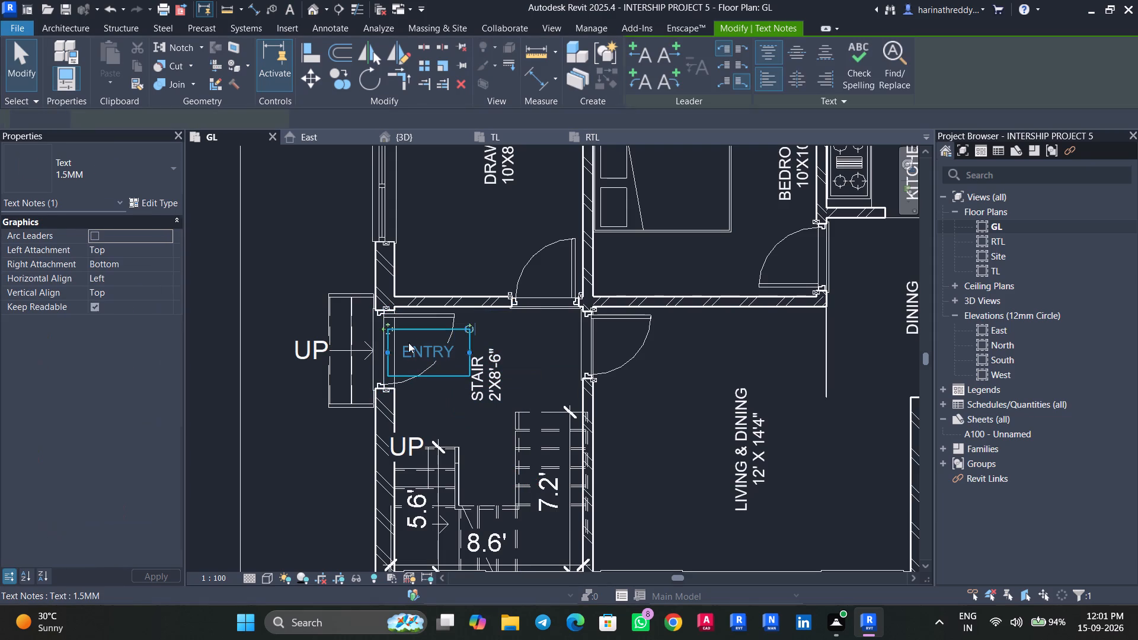
{"action": "left_click_drag", "start_coordinate": [468, 328], "coordinate": [439, 369]}
{"action": "left_click_drag", "start_coordinate": [452, 309], "coordinate": [441, 311]}
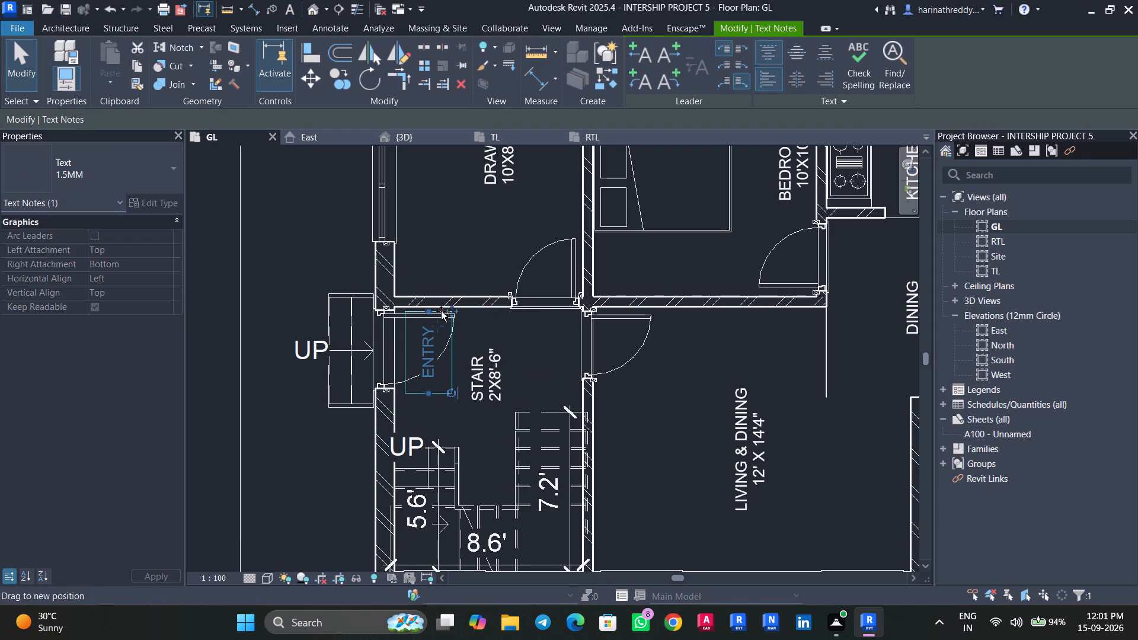
{"action": "left_click_drag", "start_coordinate": [441, 311], "coordinate": [434, 312]}
{"action": "key", "text": "Escape"}
{"action": "key", "text": "Escape"}
Nudge the ENTRY label slightly toward the wall shared with the drawing room.
{"action": "scroll", "coordinate": [365, 450], "scroll_direction": "down", "scroll_amount": 3}
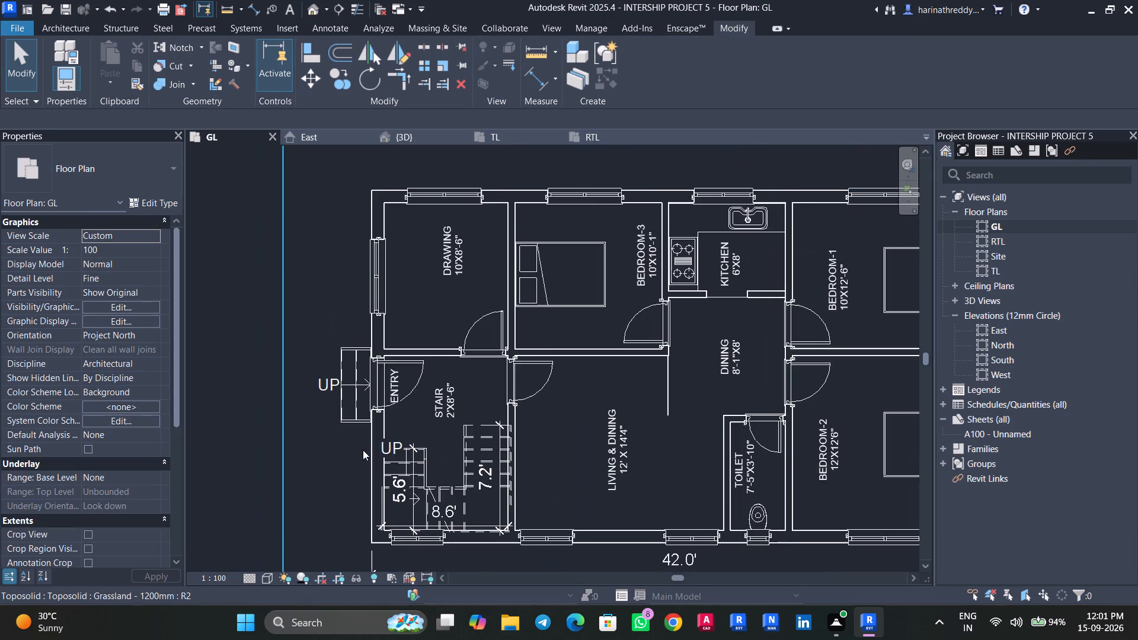
{"action": "key", "text": "Tab"}
{"action": "left_click", "coordinate": [398, 391]}
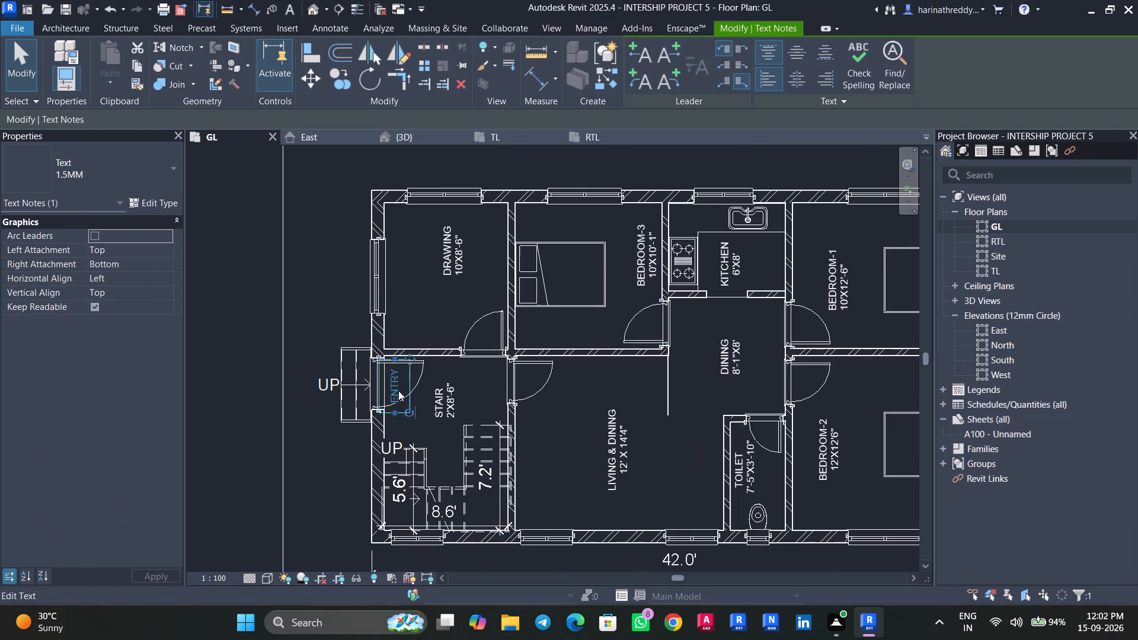
{"action": "key", "text": "Up"}
{"action": "key", "text": "Up"}
{"action": "key", "text": "Down"}
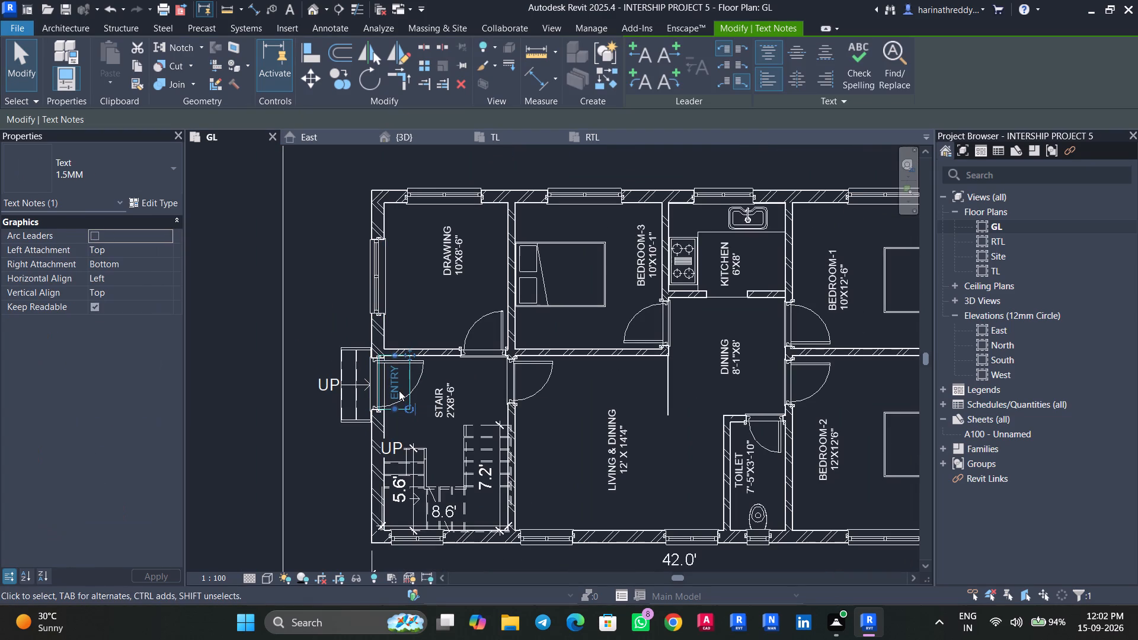
{"action": "key", "text": "Escape"}
Save the project with the updated GL floor plan.
{"action": "scroll", "coordinate": [406, 407], "scroll_direction": "down", "scroll_amount": 8}
{"action": "scroll", "coordinate": [423, 507], "scroll_direction": "up", "scroll_amount": 1}
{"action": "scroll", "coordinate": [423, 507], "scroll_direction": "down", "scroll_amount": 1}
{"action": "scroll", "coordinate": [423, 507], "scroll_direction": "up", "scroll_amount": 3}
{"action": "key", "text": "ctrl+s"}
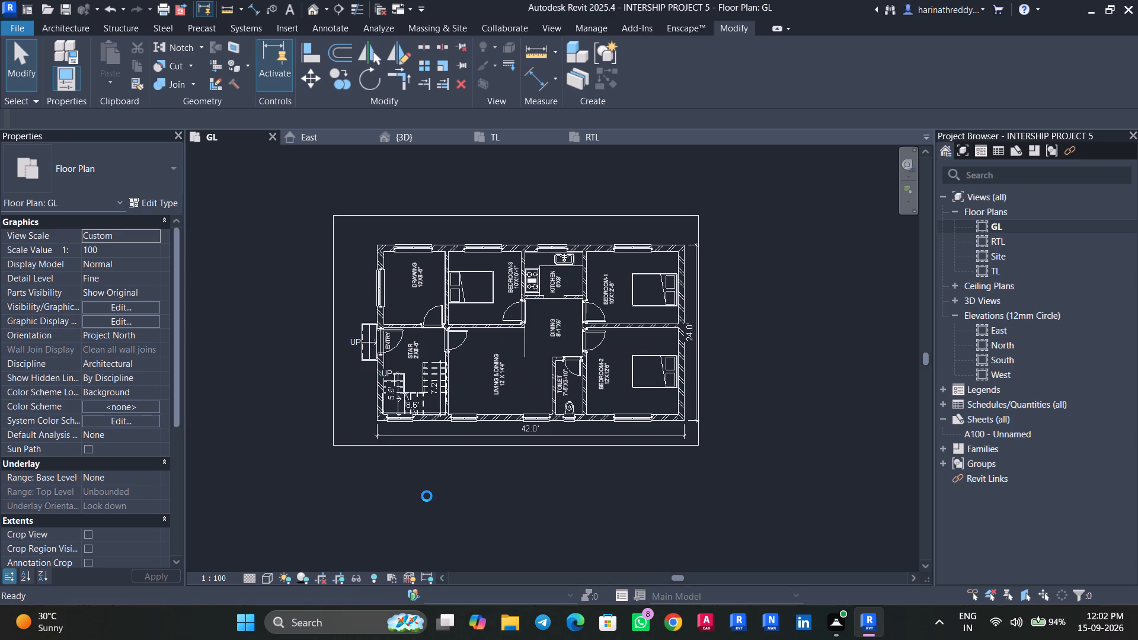
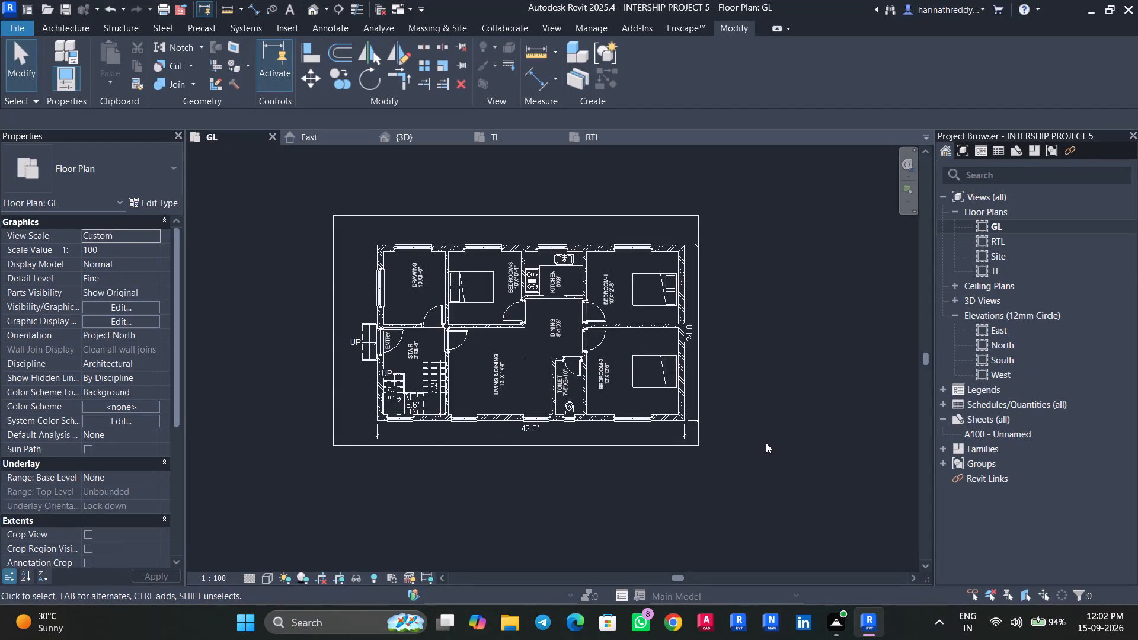
Examine the GL floor plan's room labels, dimensions and living and dining floor area.
{"action": "scroll", "coordinate": [766, 443], "scroll_direction": "up", "scroll_amount": 2}
{"action": "middle_click_drag", "start_coordinate": [744, 440], "coordinate": [824, 447]}
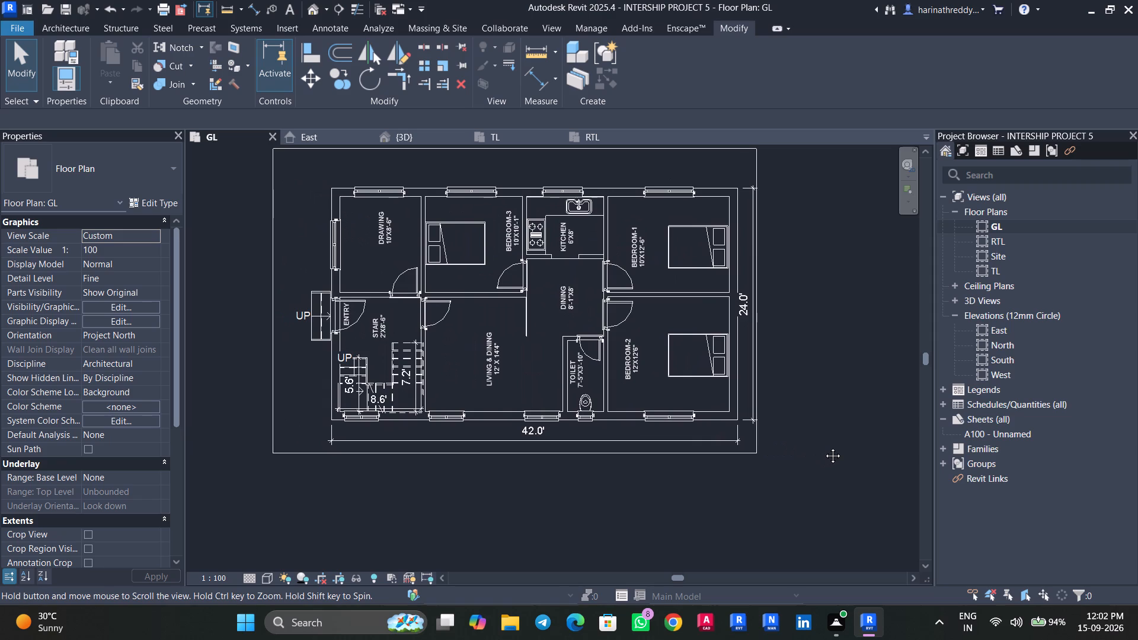
{"action": "middle_click_drag", "start_coordinate": [824, 447], "coordinate": [842, 446]}
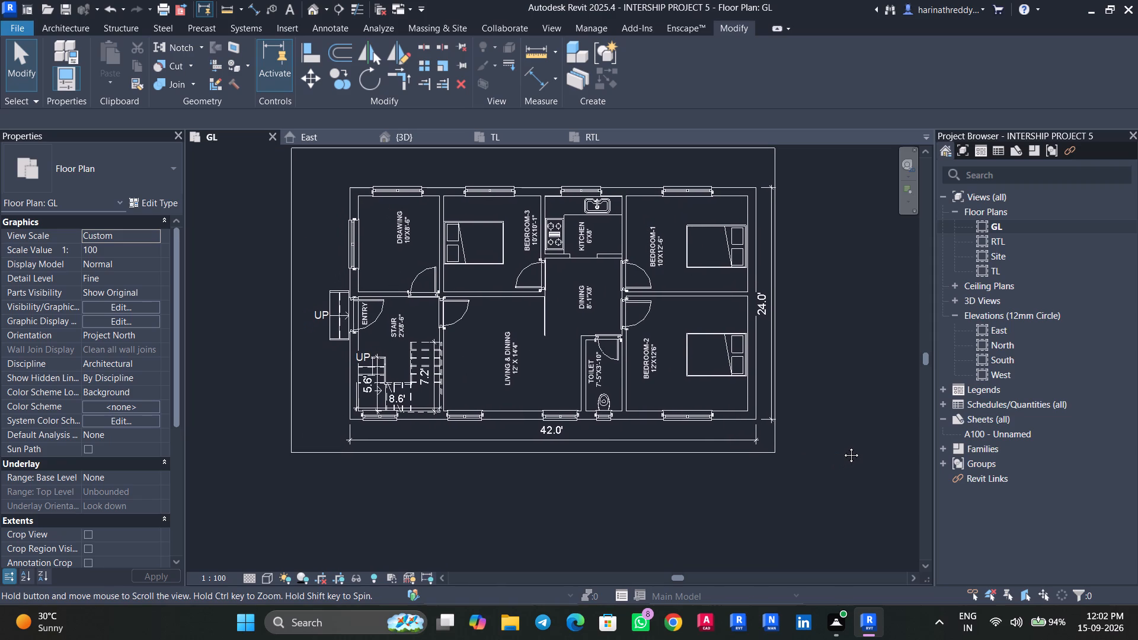
{"action": "middle_click_drag", "start_coordinate": [842, 446], "coordinate": [846, 450]}
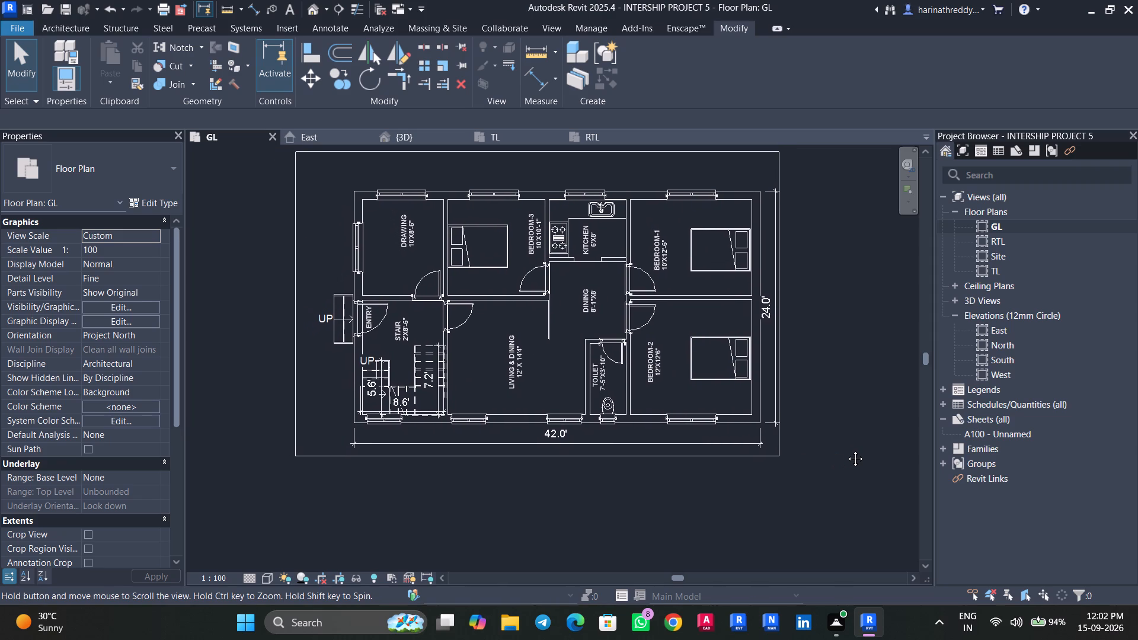
{"action": "middle_click_drag", "start_coordinate": [846, 450], "coordinate": [849, 458]}
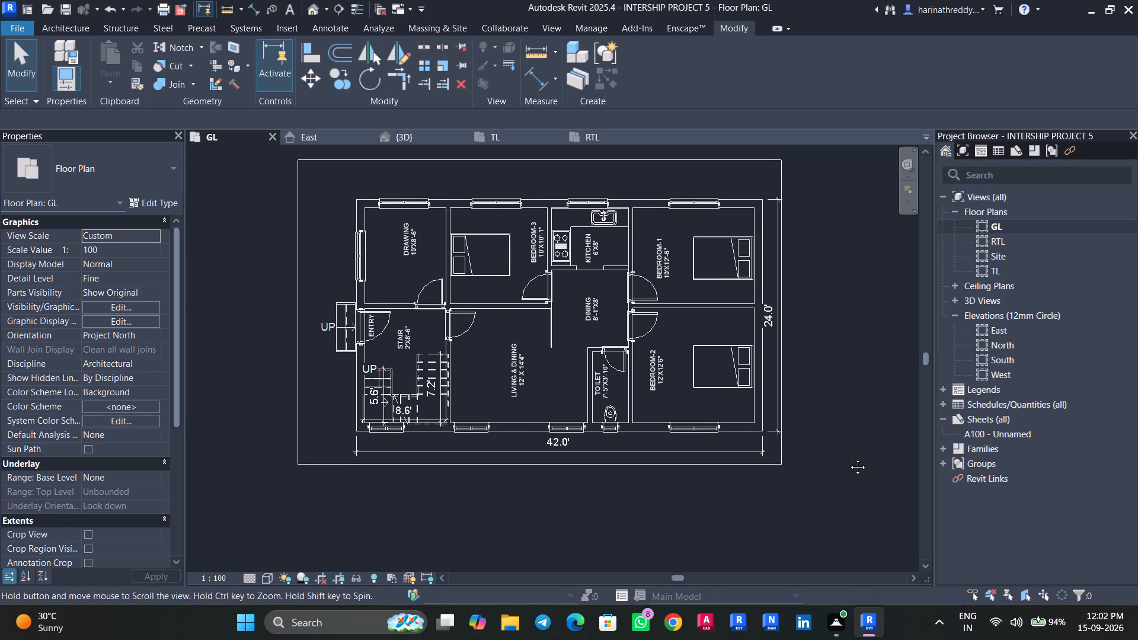
{"action": "middle_click_drag", "start_coordinate": [849, 458], "coordinate": [856, 456]}
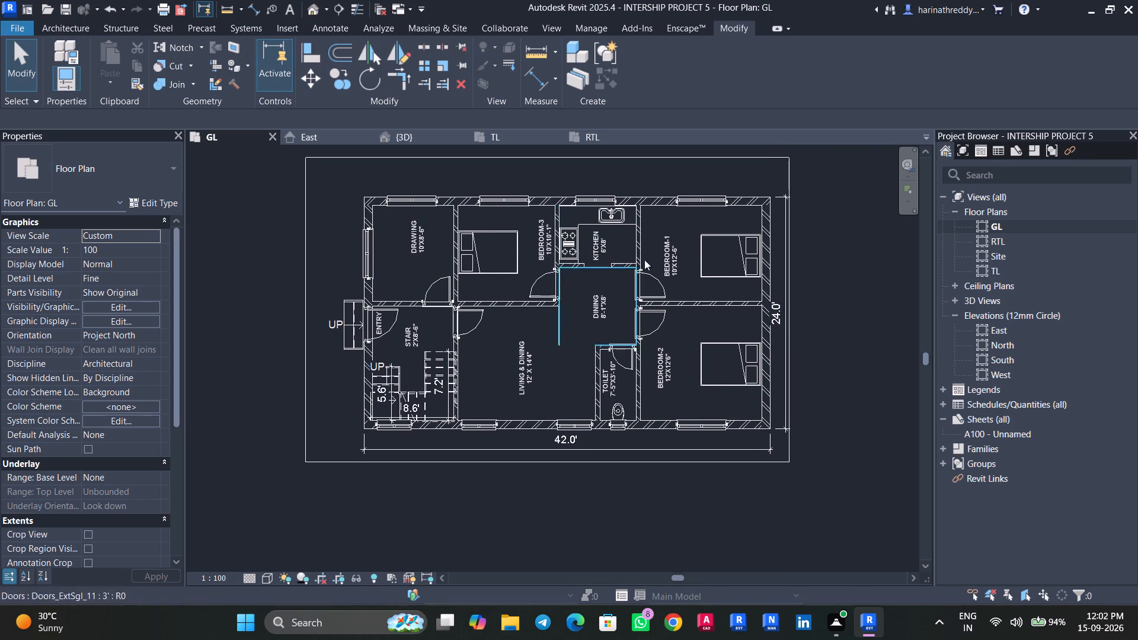
{"action": "scroll", "coordinate": [470, 506], "scroll_direction": "up", "scroll_amount": 2}
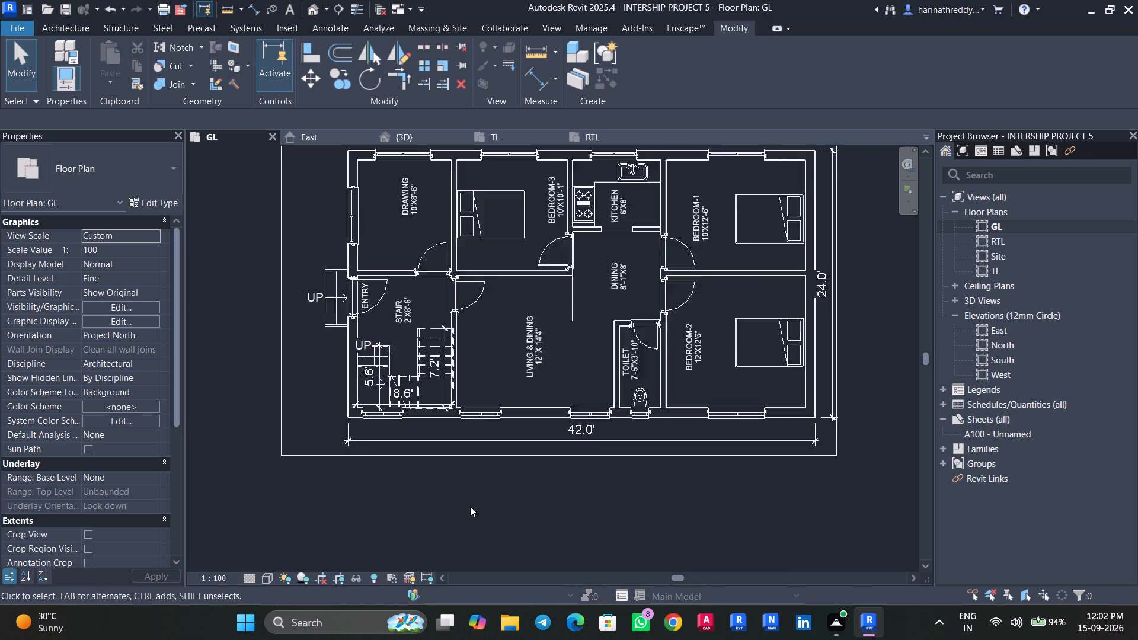
{"action": "scroll", "coordinate": [470, 506], "scroll_direction": "down", "scroll_amount": 2}
{"action": "middle_click_drag", "start_coordinate": [469, 505], "coordinate": [418, 553]}
{"action": "scroll", "coordinate": [457, 412], "scroll_direction": "up", "scroll_amount": 3}
{"action": "left_click", "coordinate": [470, 414]}
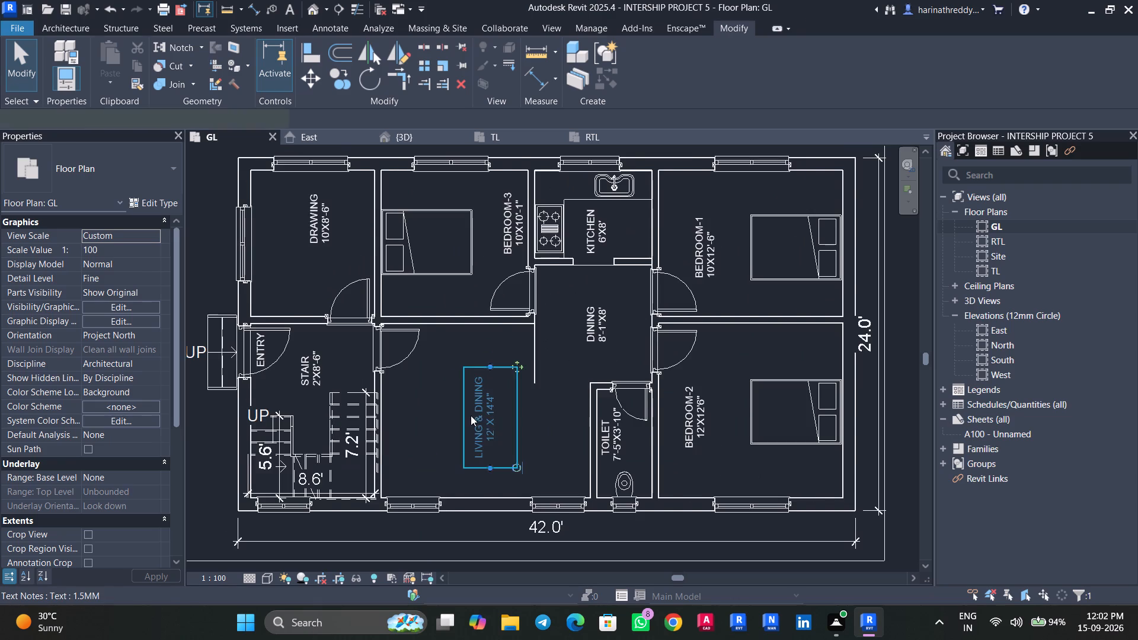
{"action": "left_click", "coordinate": [423, 451]}
{"action": "scroll", "coordinate": [586, 351], "scroll_direction": "down", "scroll_amount": 2}
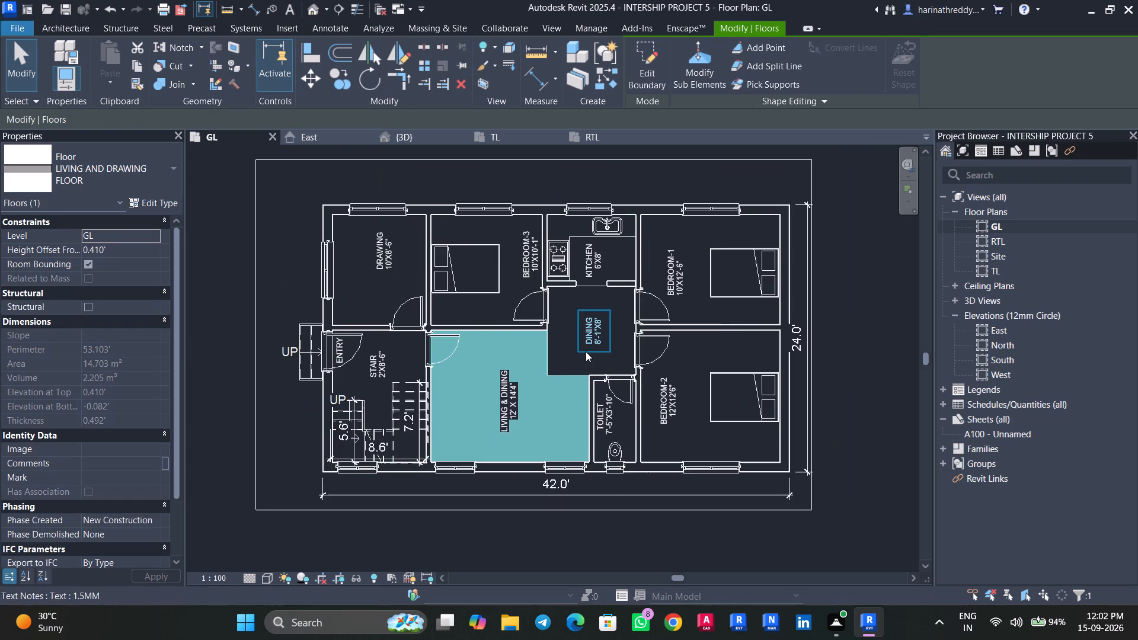
{"action": "left_click", "coordinate": [708, 537]}
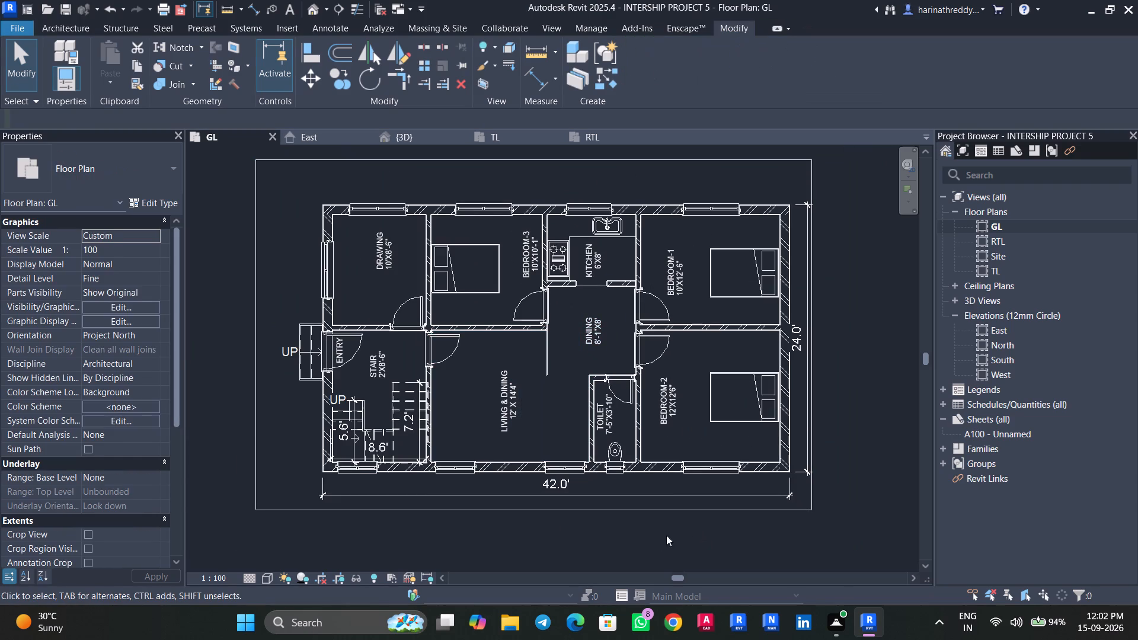
Shift the BEDROOM-3 label slightly into the room, clear of the wall shared with the kitchen.
{"action": "left_click", "coordinate": [526, 265]}
{"action": "scroll", "coordinate": [526, 266], "scroll_direction": "up", "scroll_amount": 8}
{"action": "middle_click_drag", "start_coordinate": [527, 270], "coordinate": [515, 356]}
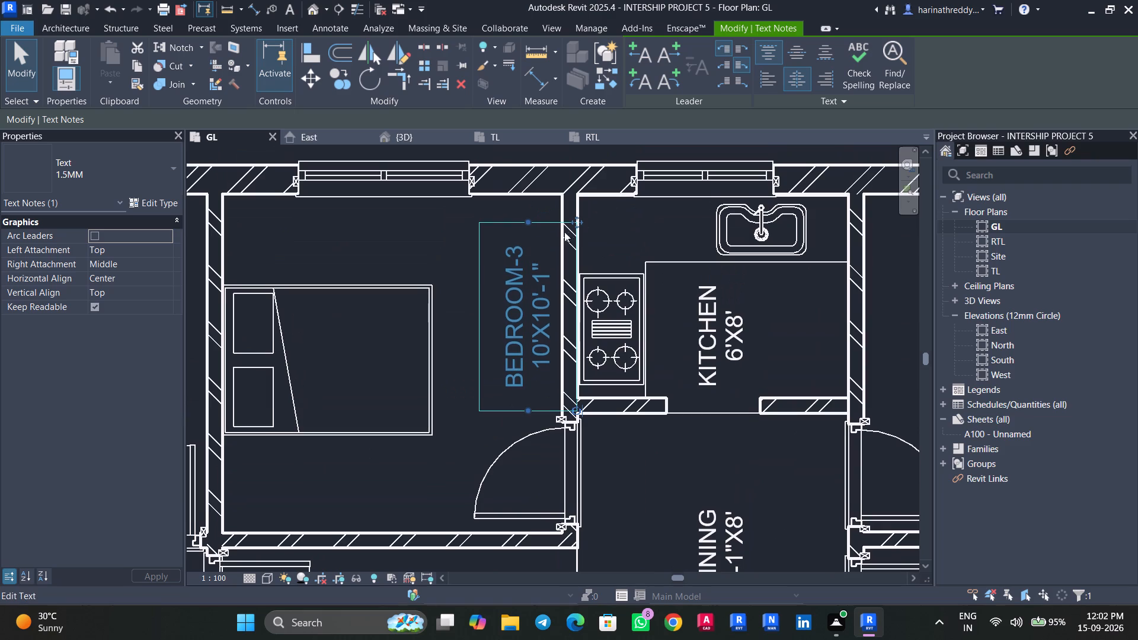
{"action": "left_click_drag", "start_coordinate": [574, 220], "coordinate": [553, 226]}
{"action": "scroll", "coordinate": [528, 444], "scroll_direction": "down", "scroll_amount": 3}
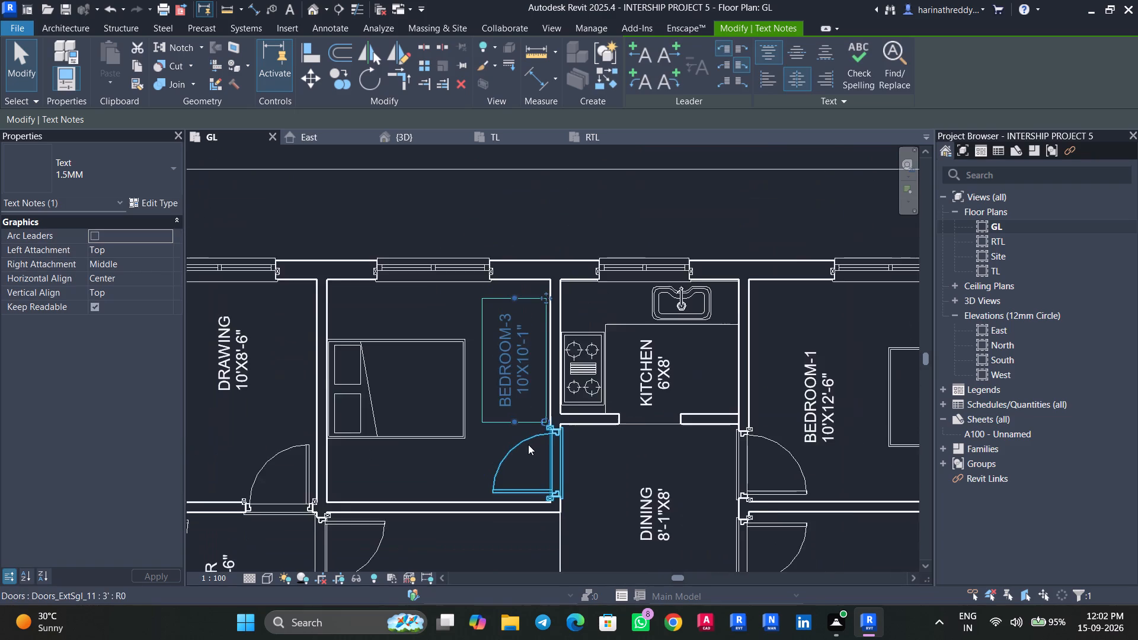
{"action": "scroll", "coordinate": [528, 444], "scroll_direction": "down", "scroll_amount": 3}
{"action": "left_click", "coordinate": [346, 209]}
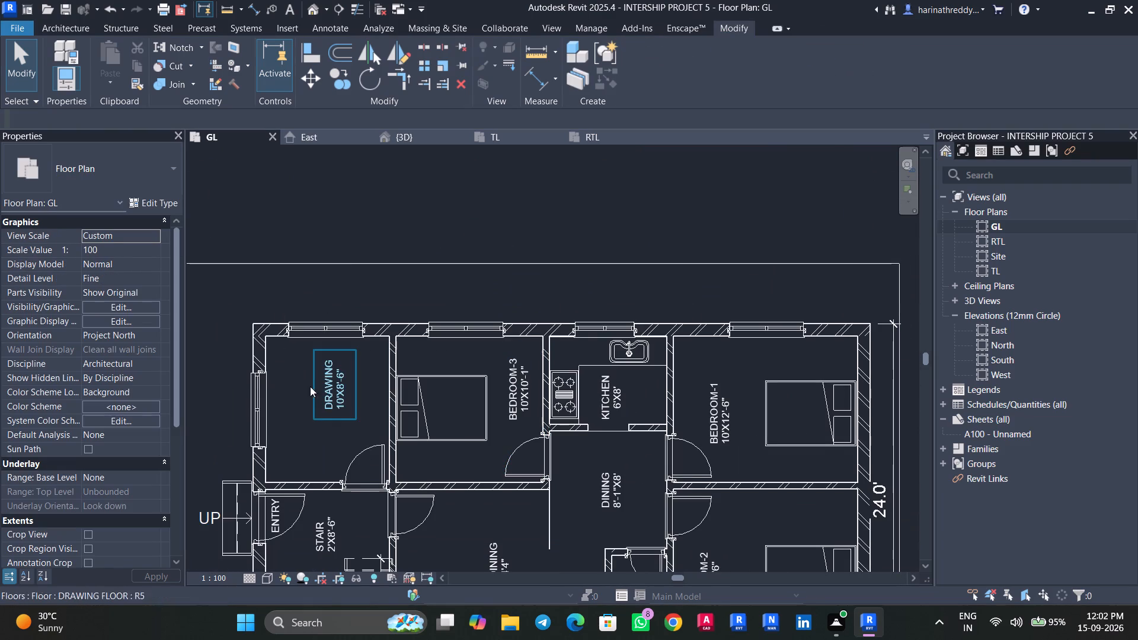
Move the DRAWING label to about the centre of the drawing room.
{"action": "left_click", "coordinate": [324, 388]}
{"action": "scroll", "coordinate": [327, 394], "scroll_direction": "up", "scroll_amount": 3}
{"action": "middle_click_drag", "start_coordinate": [330, 395], "coordinate": [371, 353]}
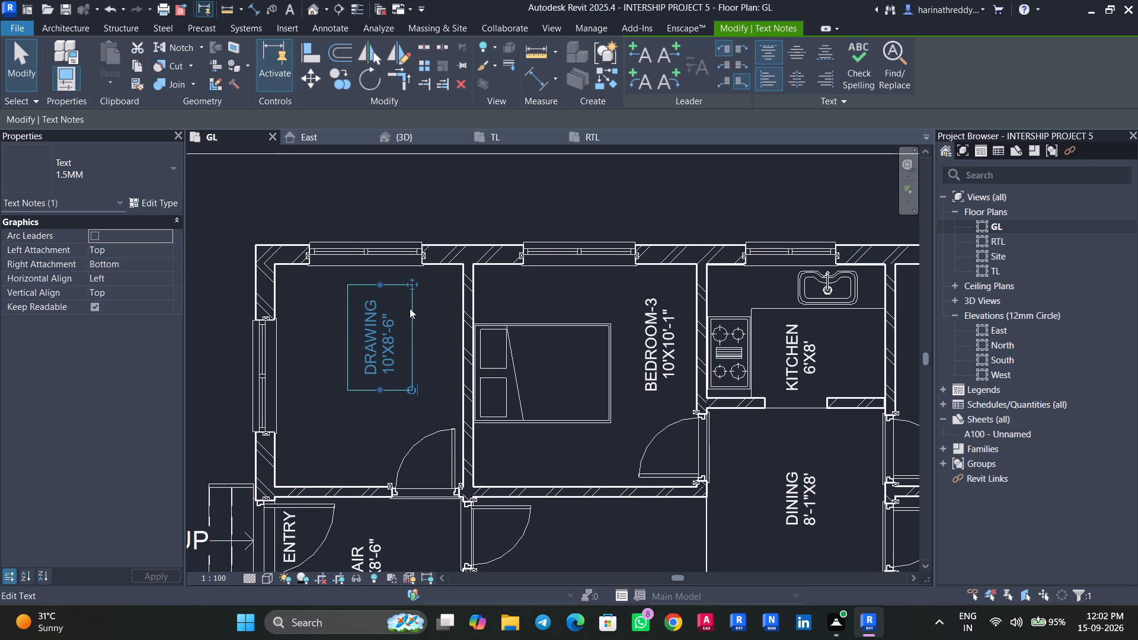
{"action": "left_click_drag", "start_coordinate": [410, 284], "coordinate": [397, 315]}
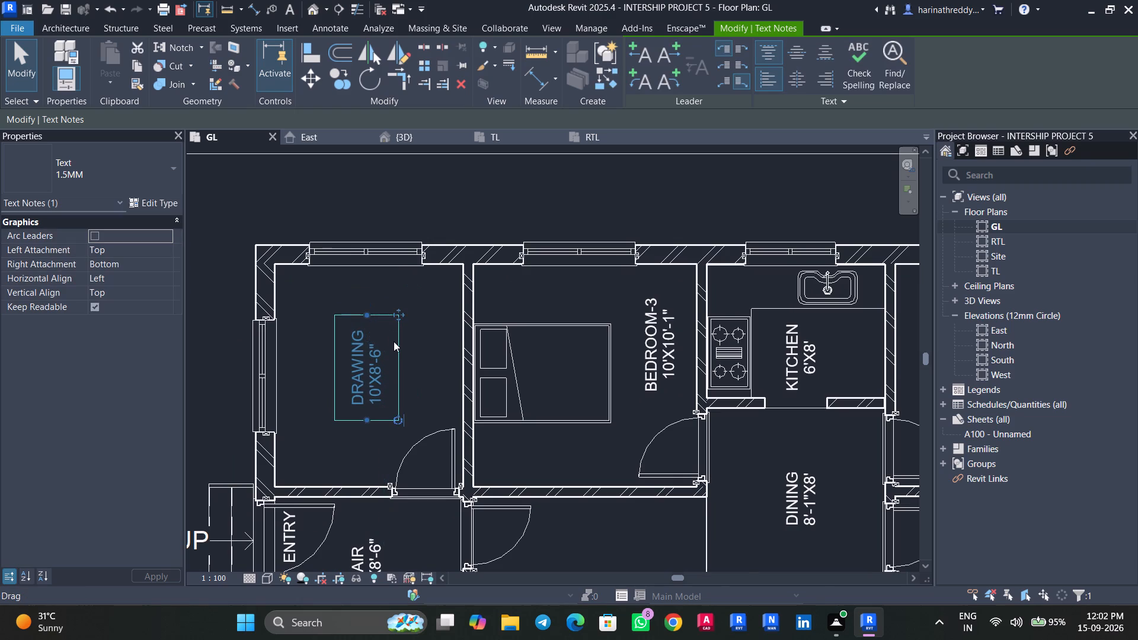
{"action": "scroll", "coordinate": [395, 343], "scroll_direction": "down", "scroll_amount": 7}
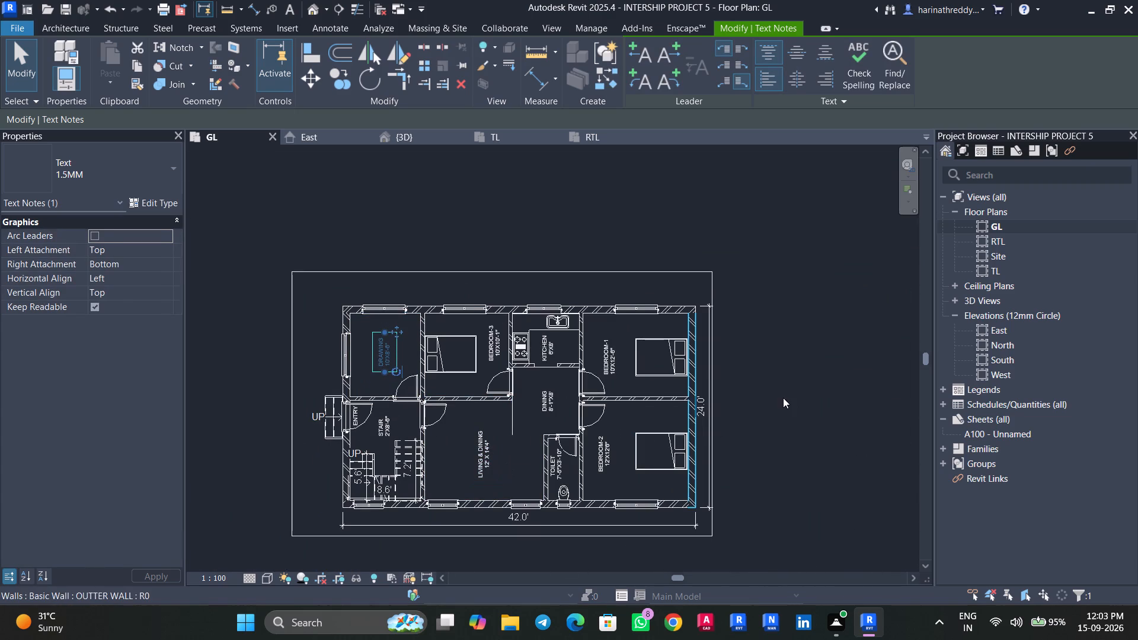
{"action": "left_click", "coordinate": [783, 398]}
Check the kitchen, bedroom, dining, toilet and living room labels and layout across the GL floor plan.
{"action": "scroll", "coordinate": [535, 343], "scroll_direction": "up", "scroll_amount": 6}
{"action": "left_click", "coordinate": [568, 350]}
{"action": "scroll", "coordinate": [568, 354], "scroll_direction": "up", "scroll_amount": 4}
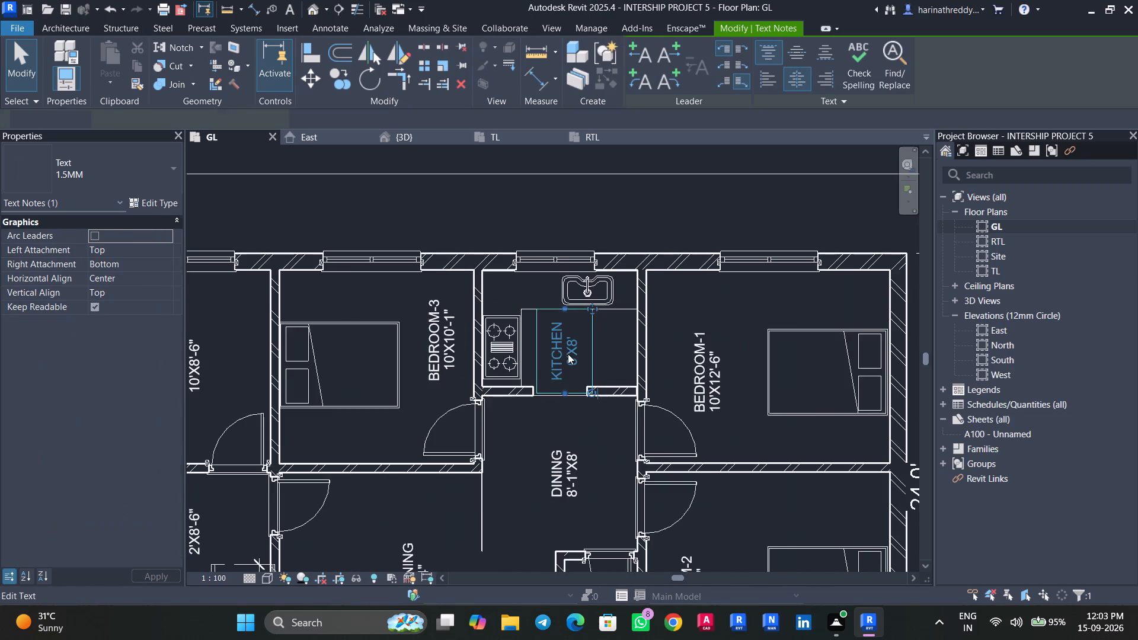
{"action": "middle_click_drag", "start_coordinate": [568, 354], "coordinate": [279, 389]}
{"action": "scroll", "coordinate": [677, 418], "scroll_direction": "down", "scroll_amount": 4}
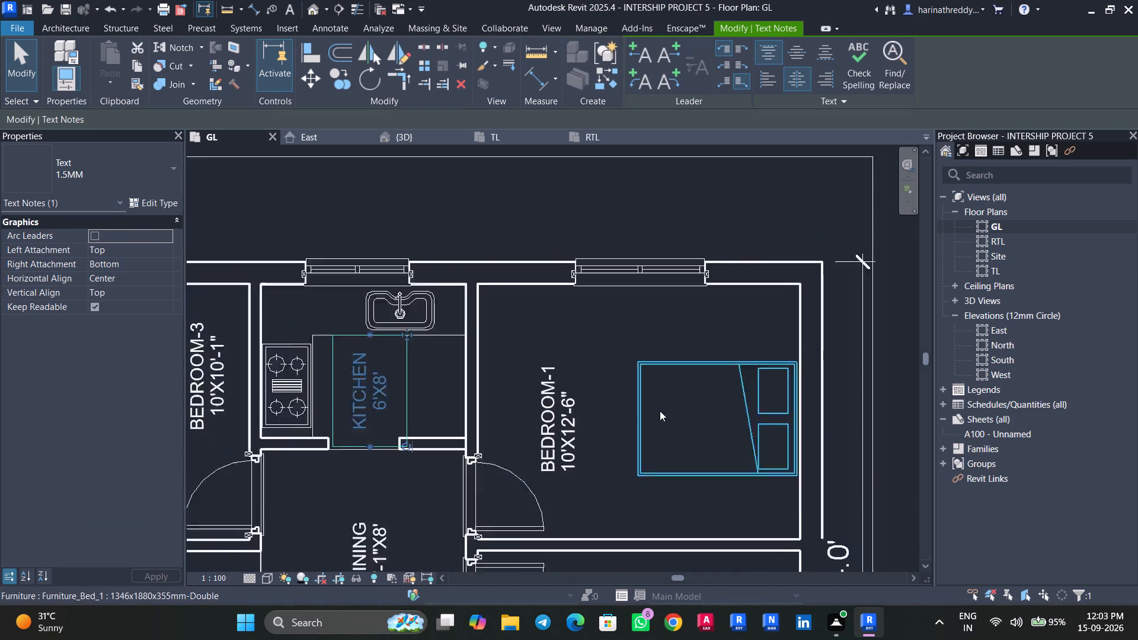
{"action": "scroll", "coordinate": [660, 411], "scroll_direction": "down", "scroll_amount": 1}
{"action": "middle_click", "coordinate": [844, 391]}
{"action": "middle_click_drag", "start_coordinate": [833, 386], "coordinate": [671, 226]}
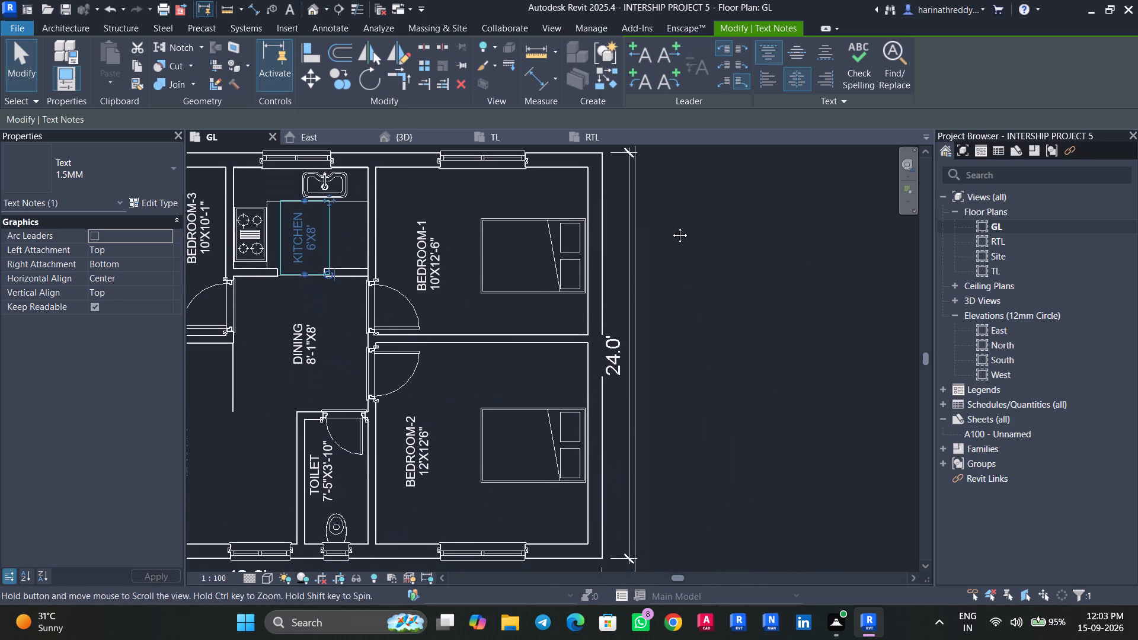
{"action": "middle_click_drag", "start_coordinate": [671, 226], "coordinate": [672, 239]}
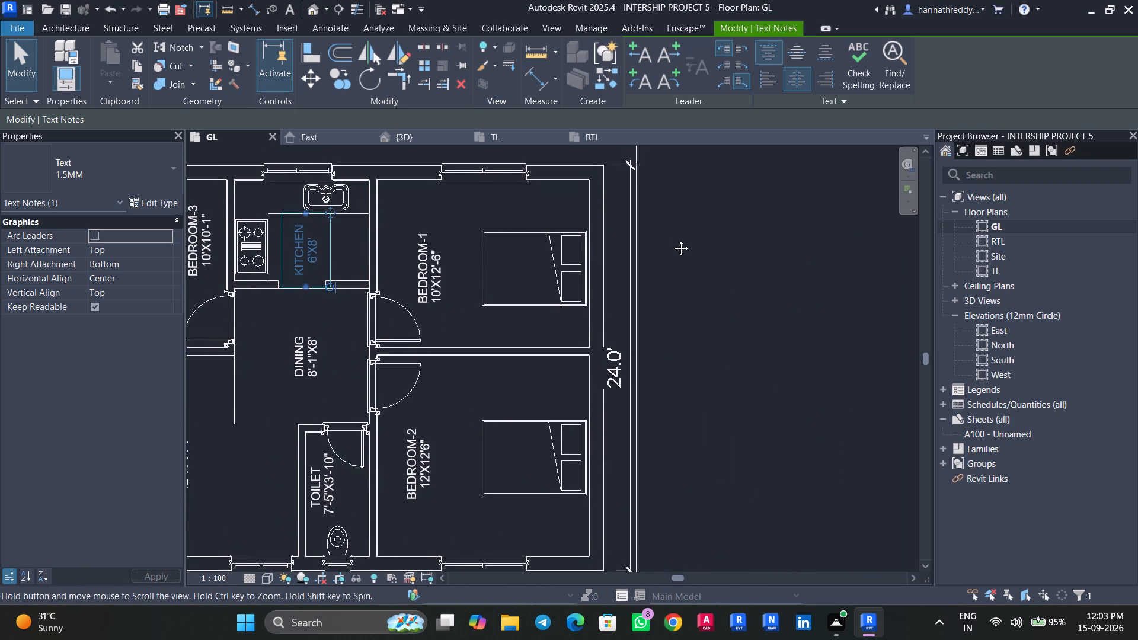
{"action": "middle_click_drag", "start_coordinate": [672, 239], "coordinate": [673, 241]}
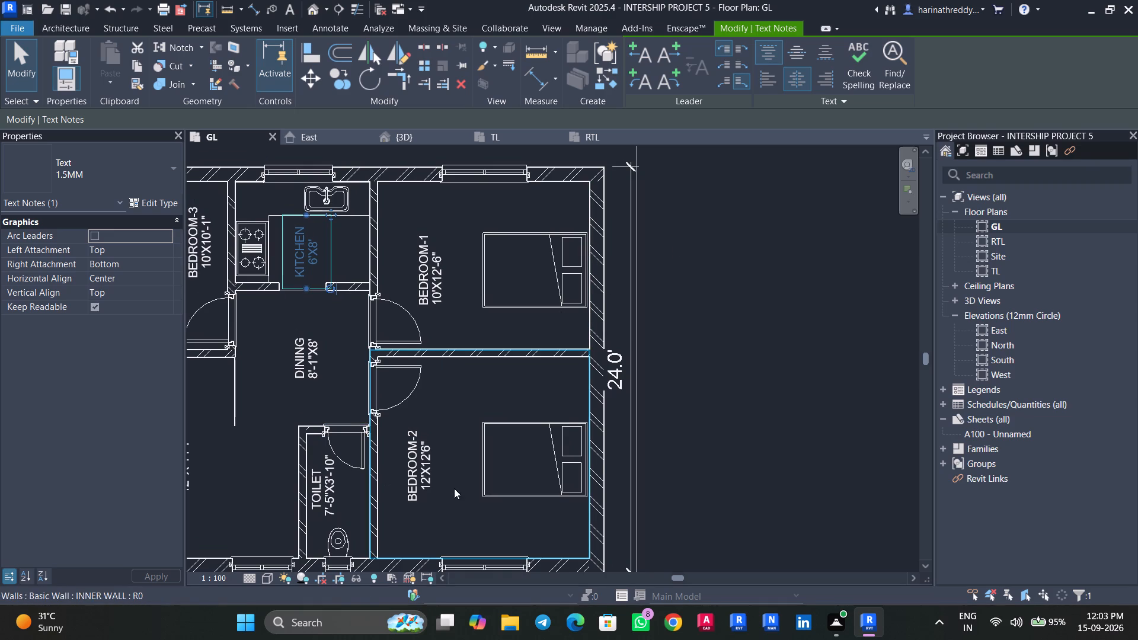
{"action": "middle_click_drag", "start_coordinate": [497, 523], "coordinate": [538, 455]}
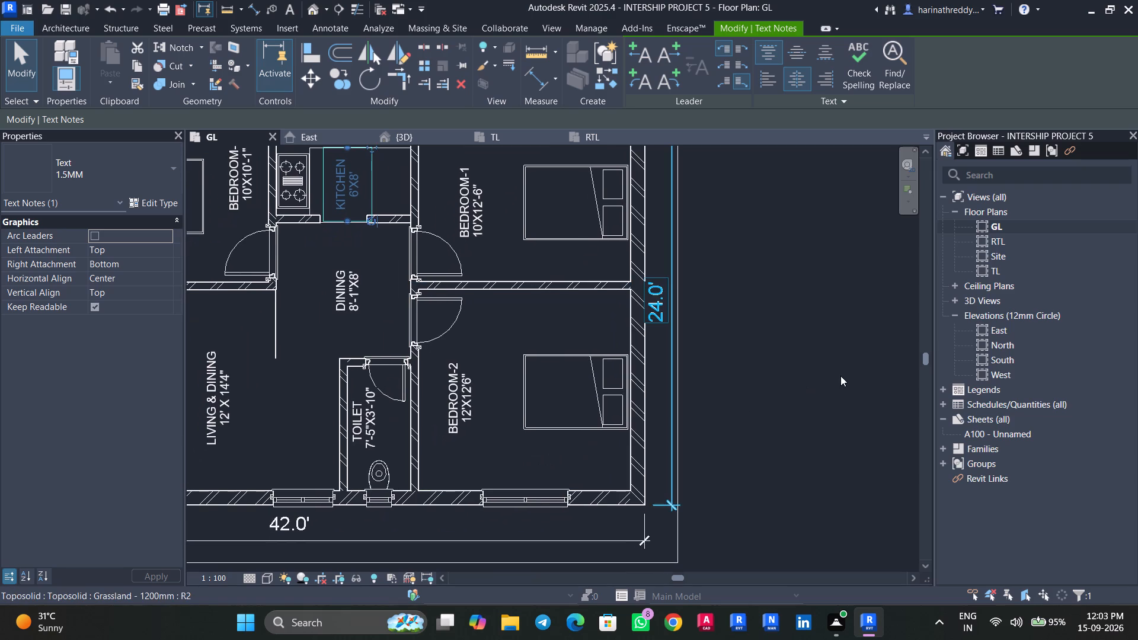
{"action": "left_click", "coordinate": [832, 379]}
{"action": "middle_click_drag", "start_coordinate": [806, 399], "coordinate": [802, 394]}
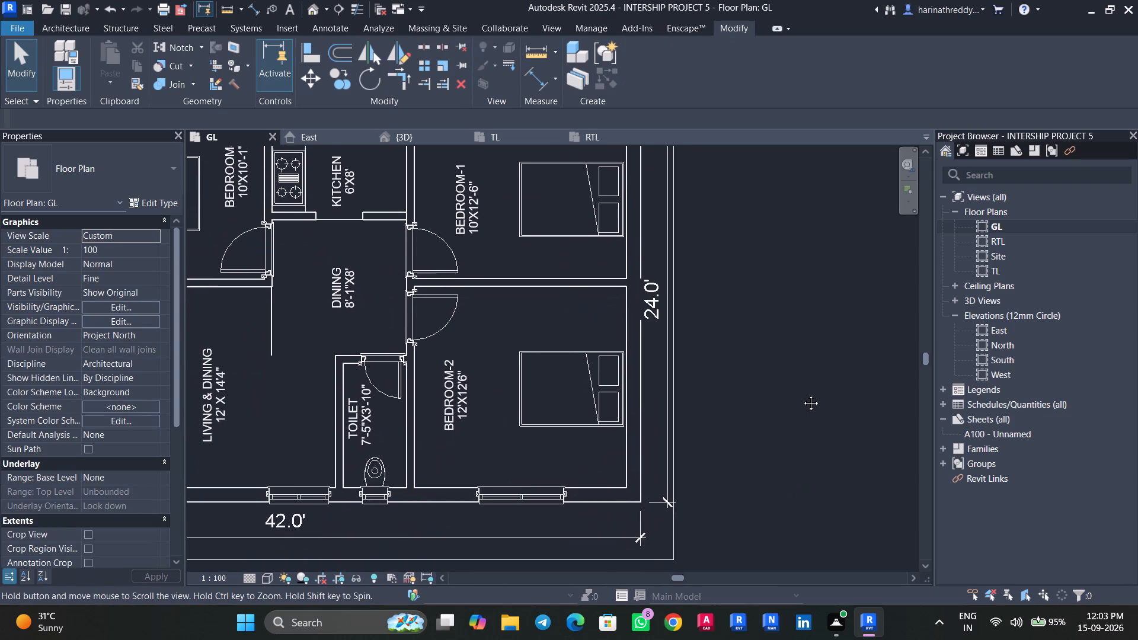
{"action": "middle_click_drag", "start_coordinate": [802, 394], "coordinate": [801, 393]}
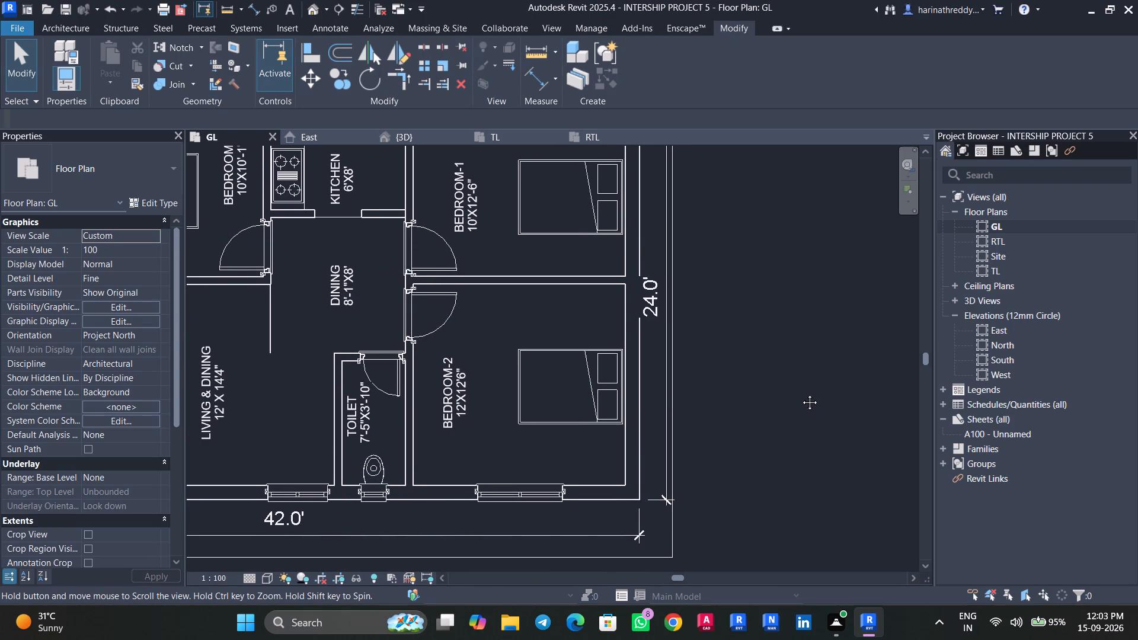
{"action": "middle_click_drag", "start_coordinate": [801, 393], "coordinate": [800, 393]}
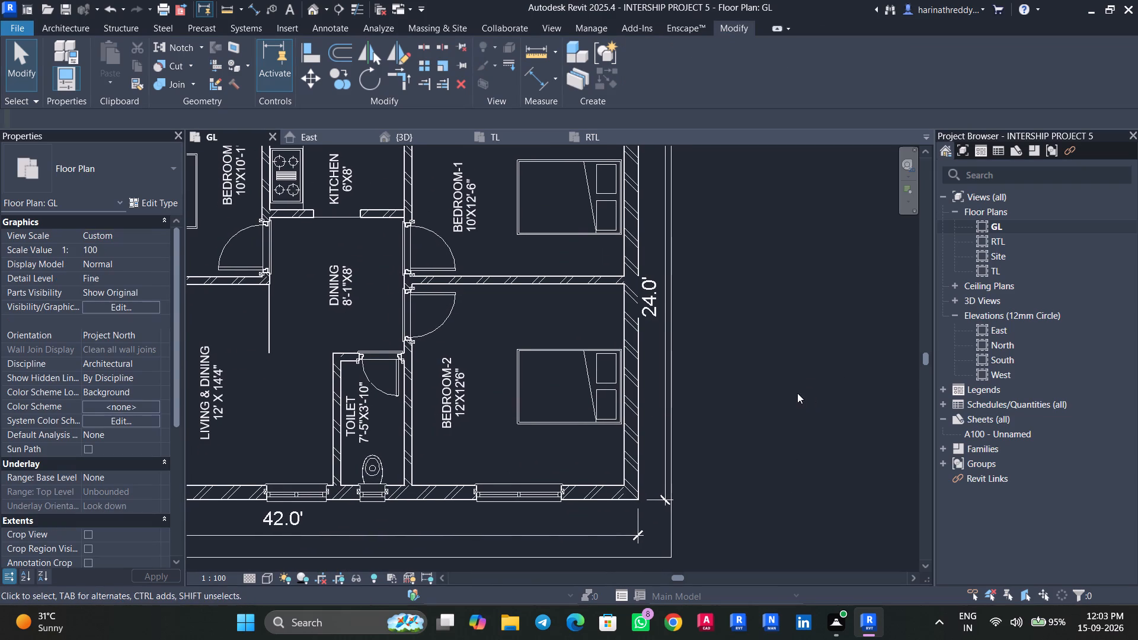
{"action": "scroll", "coordinate": [361, 430], "scroll_direction": "up", "scroll_amount": 4}
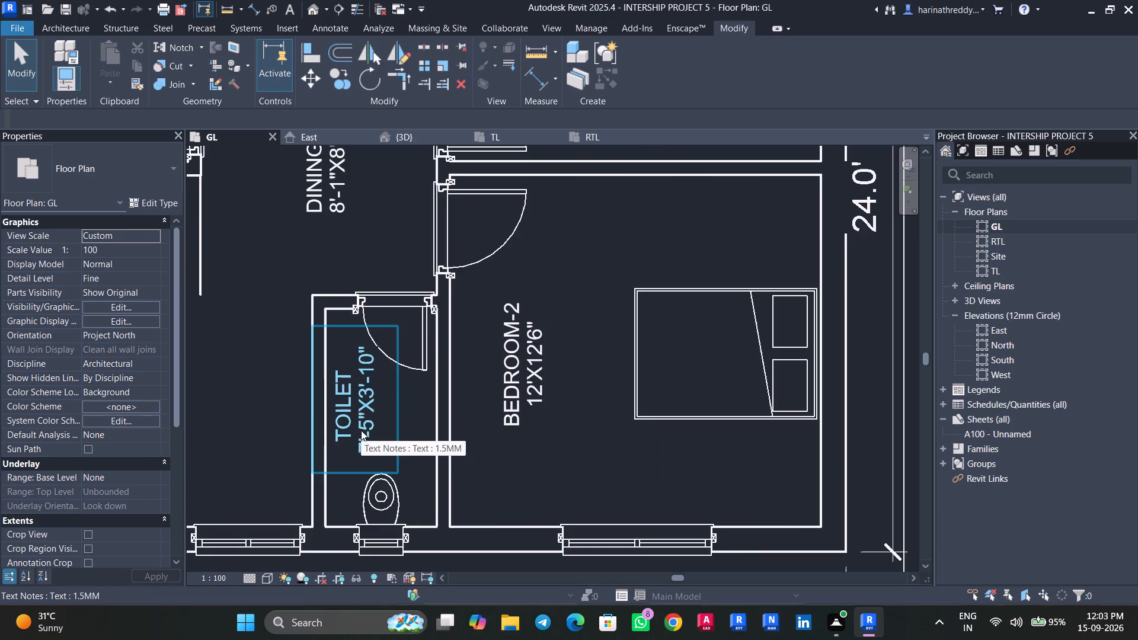
{"action": "scroll", "coordinate": [361, 430], "scroll_direction": "down", "scroll_amount": 2}
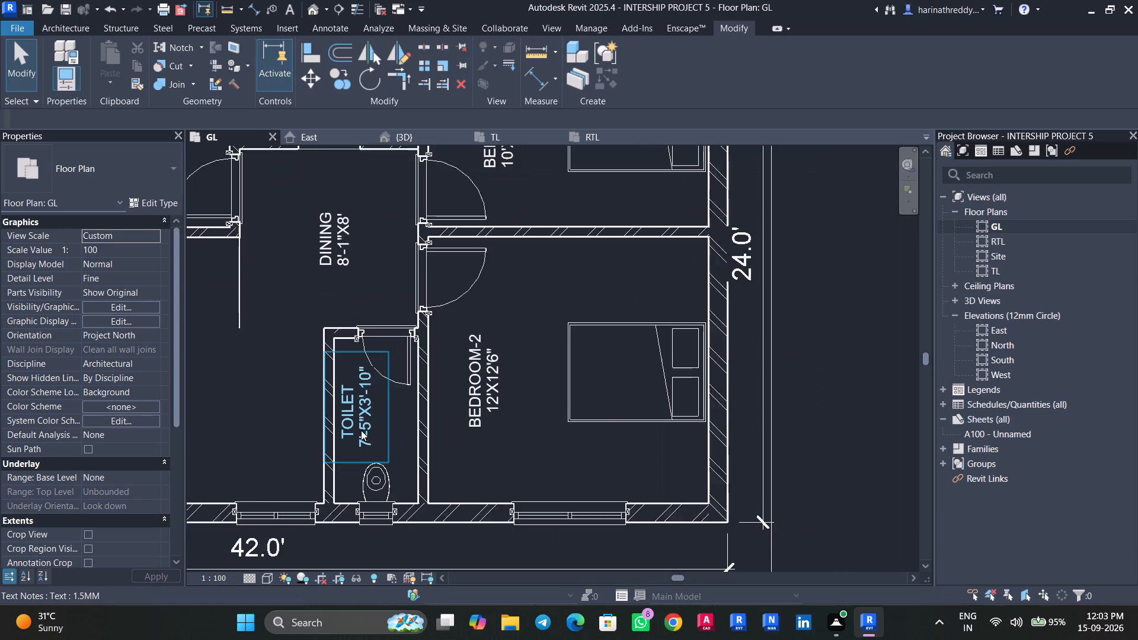
{"action": "scroll", "coordinate": [361, 430], "scroll_direction": "down", "scroll_amount": 3}
{"action": "middle_click_drag", "start_coordinate": [361, 430], "coordinate": [431, 421]}
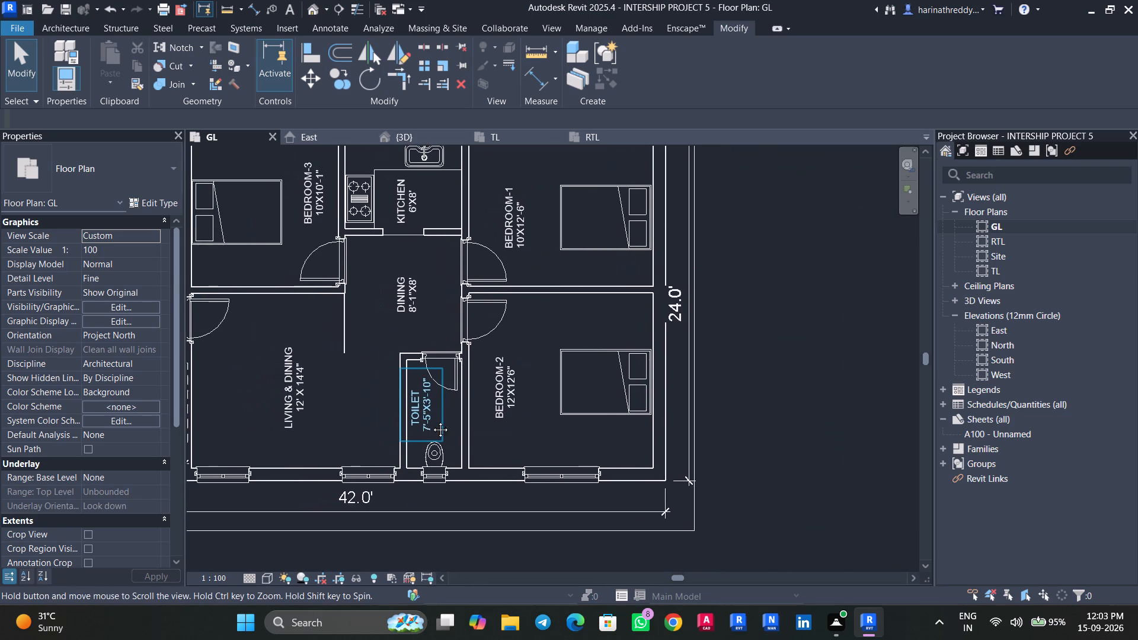
{"action": "middle_click_drag", "start_coordinate": [431, 421], "coordinate": [470, 430]}
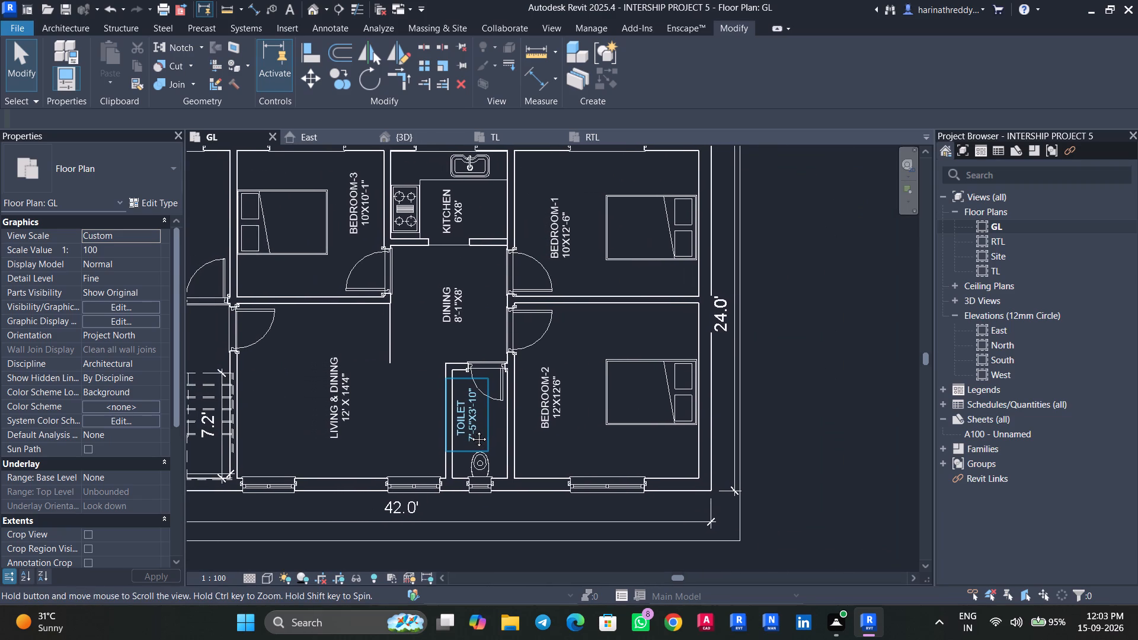
{"action": "middle_click_drag", "start_coordinate": [470, 430], "coordinate": [471, 430]}
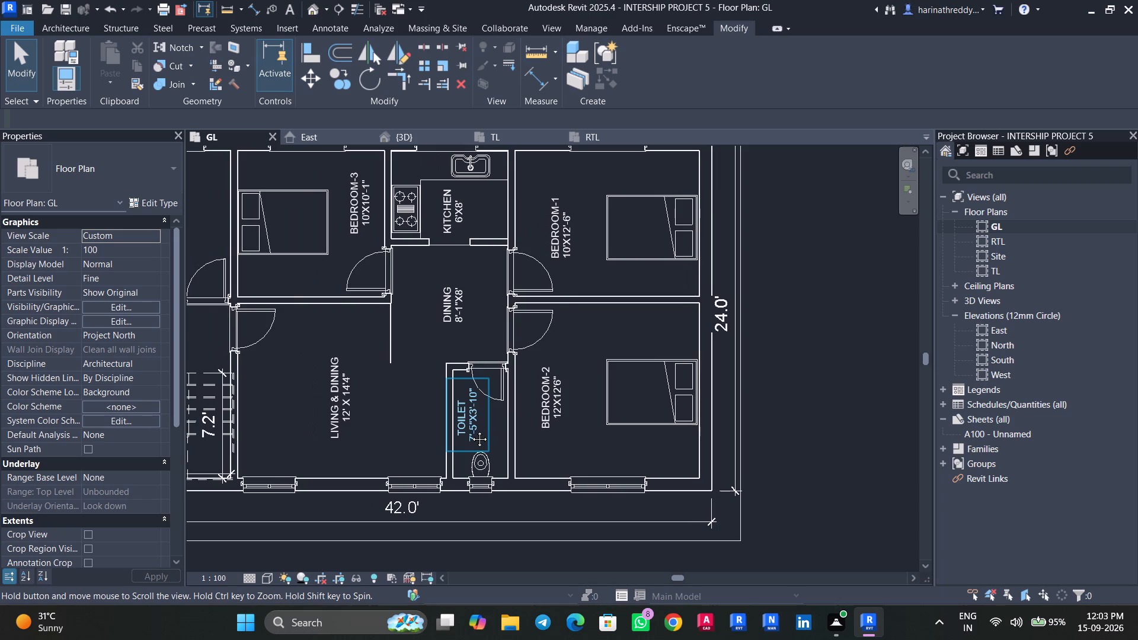
{"action": "middle_click_drag", "start_coordinate": [471, 430], "coordinate": [478, 433]}
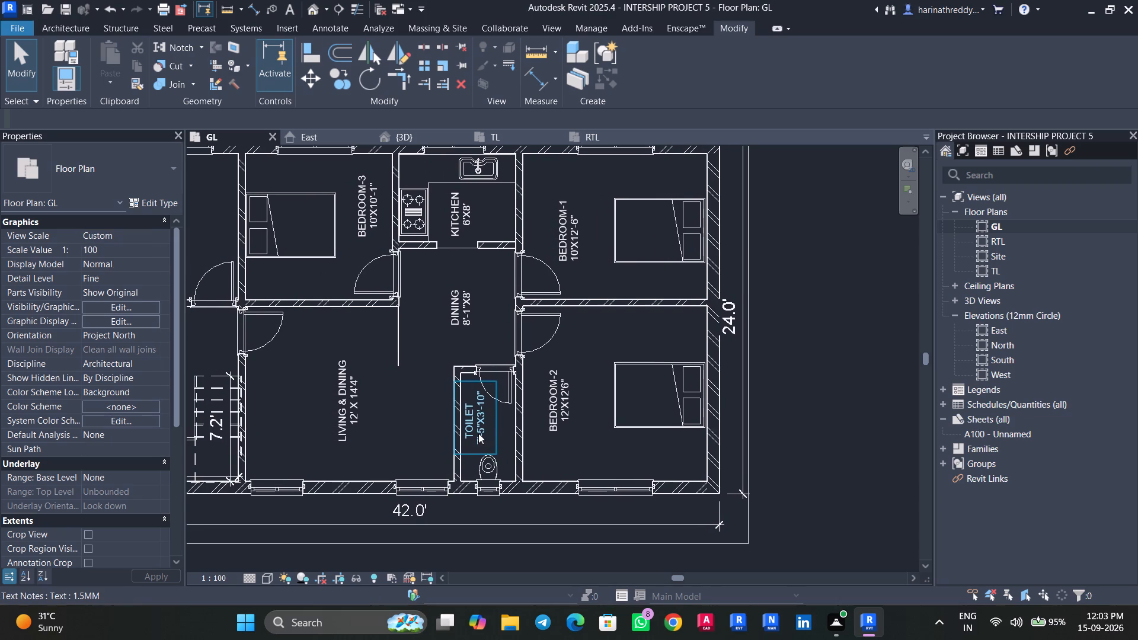
{"action": "left_click", "coordinate": [402, 352]}
{"action": "left_click", "coordinate": [500, 558]}
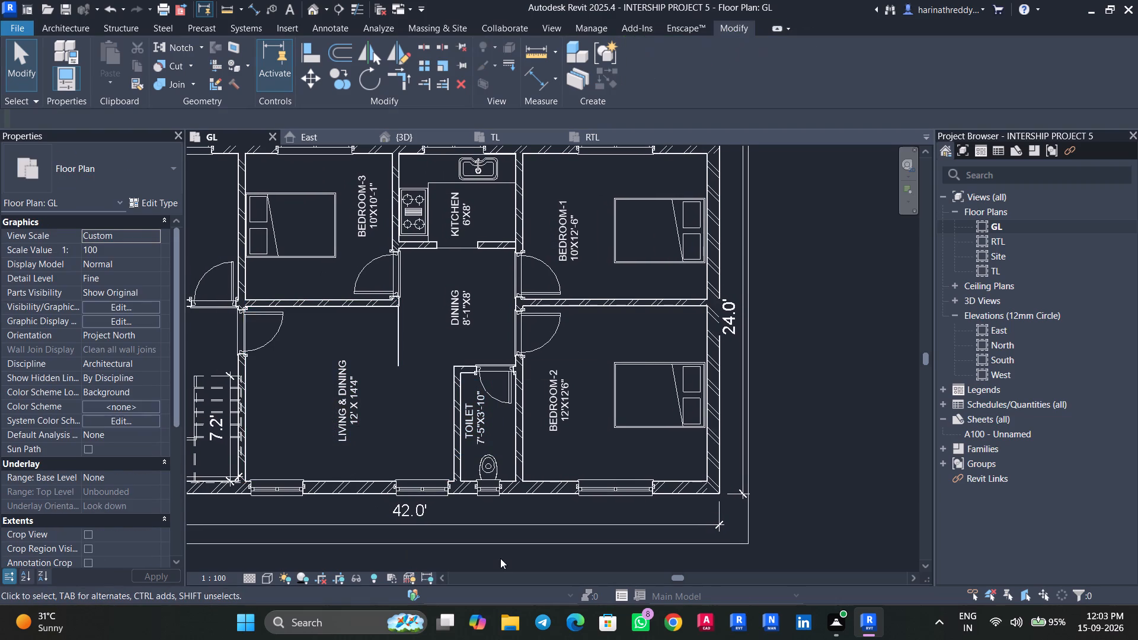
{"action": "middle_click_drag", "start_coordinate": [485, 560], "coordinate": [538, 545]}
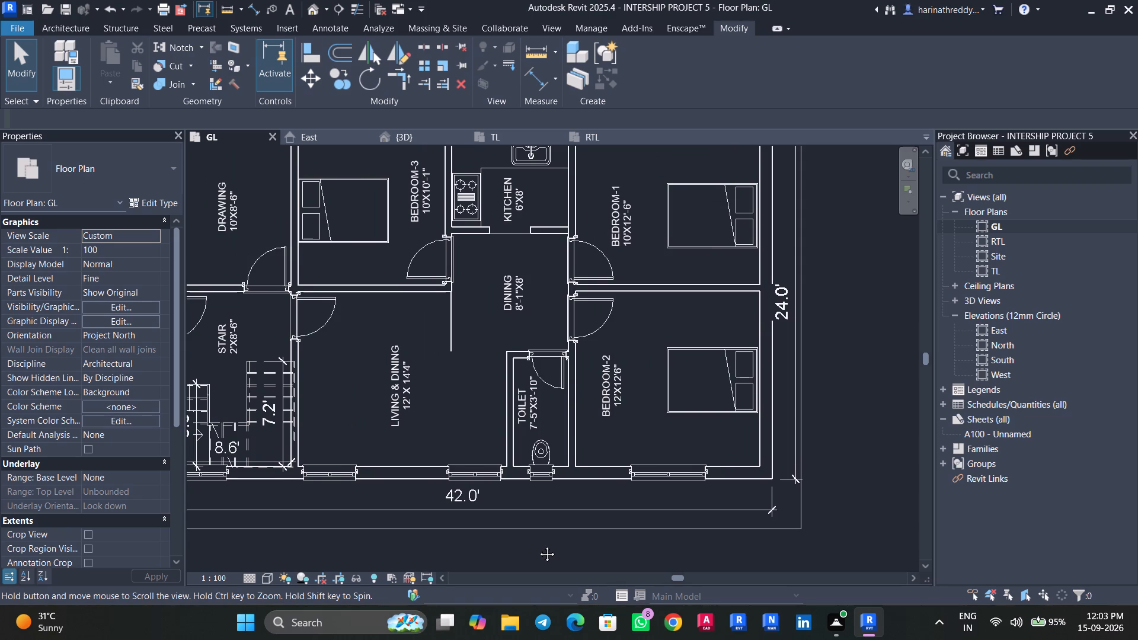
{"action": "middle_click_drag", "start_coordinate": [538, 545], "coordinate": [538, 551]}
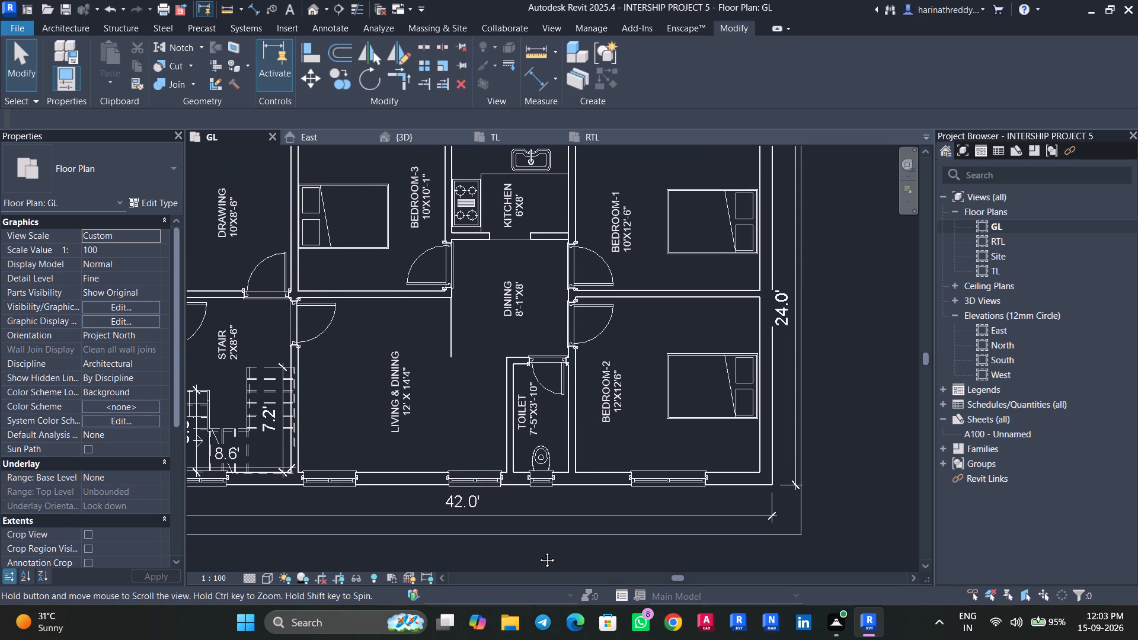
{"action": "middle_click_drag", "start_coordinate": [538, 551], "coordinate": [542, 554]}
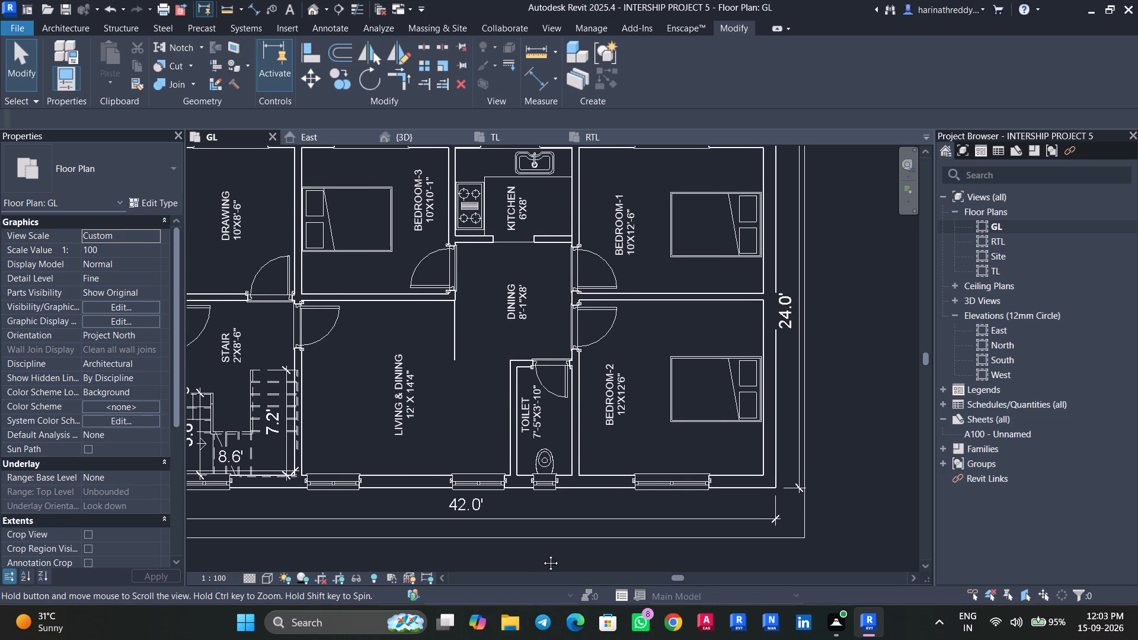
{"action": "middle_click_drag", "start_coordinate": [542, 554], "coordinate": [543, 555]}
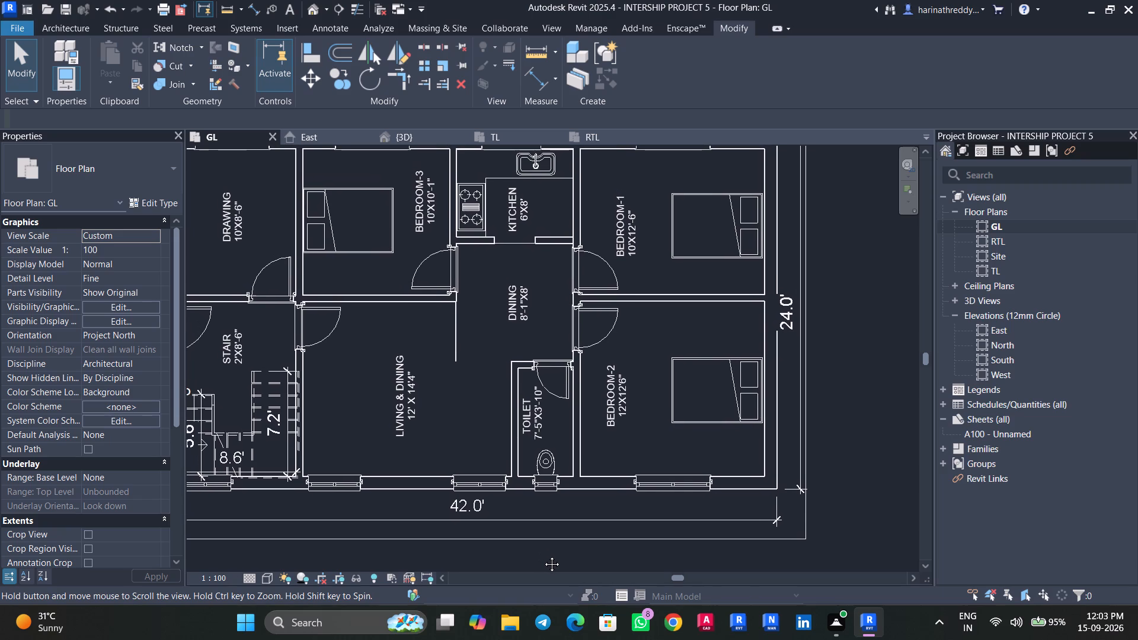
Examine the whole GL floor plan, including the entry and stair area and the overall dimensions.
{"action": "middle_click_drag", "start_coordinate": [543, 555], "coordinate": [548, 575]}
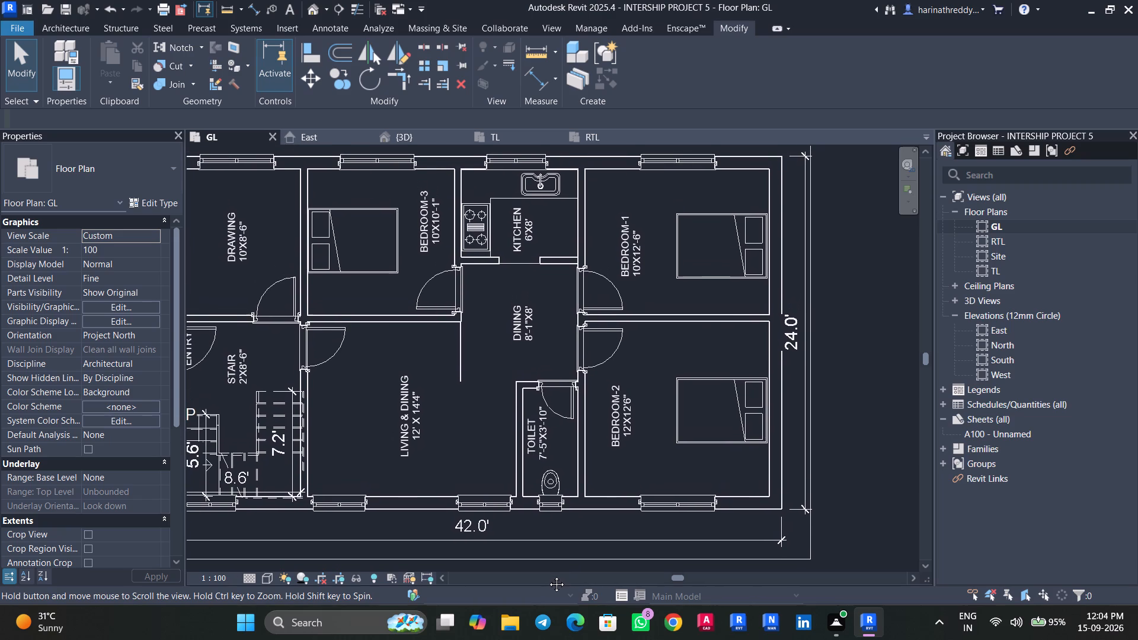
{"action": "middle_click_drag", "start_coordinate": [548, 575], "coordinate": [546, 580]}
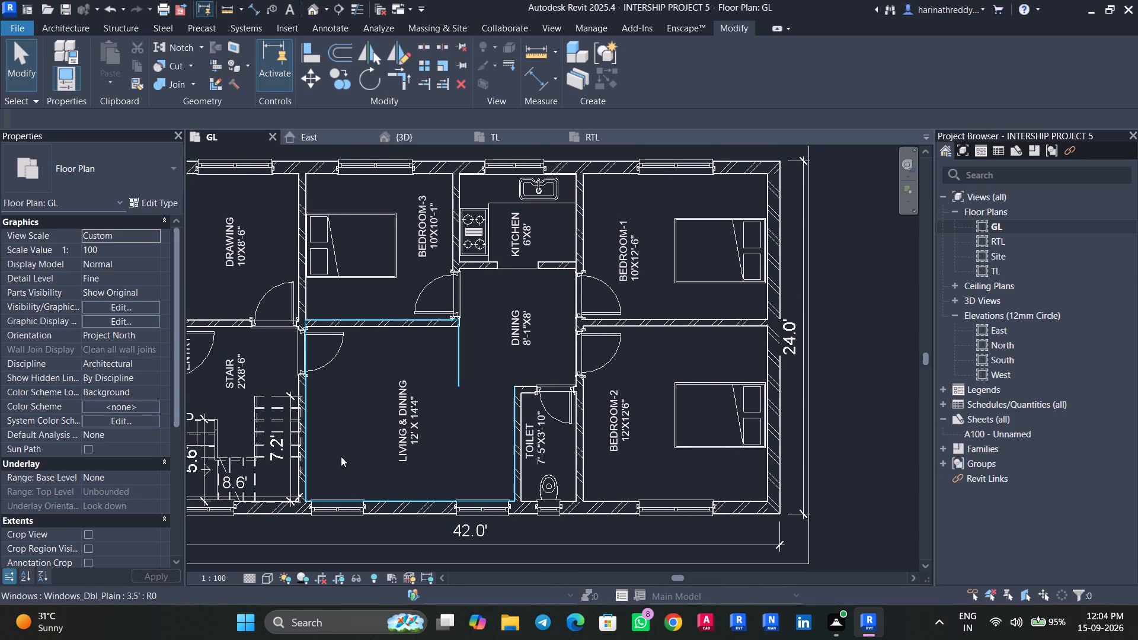
{"action": "middle_click_drag", "start_coordinate": [341, 425], "coordinate": [514, 373]}
{"action": "scroll", "coordinate": [359, 308], "scroll_direction": "up", "scroll_amount": 3}
{"action": "scroll", "coordinate": [359, 308], "scroll_direction": "down", "scroll_amount": 1}
{"action": "scroll", "coordinate": [359, 308], "scroll_direction": "up", "scroll_amount": 4}
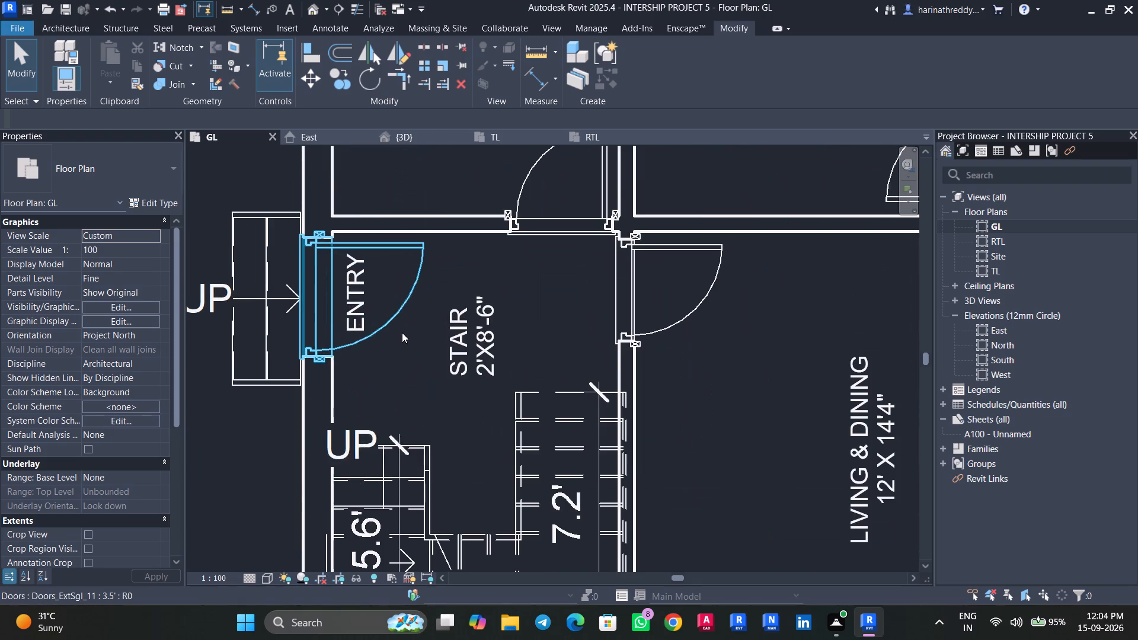
{"action": "scroll", "coordinate": [395, 376], "scroll_direction": "down", "scroll_amount": 8}
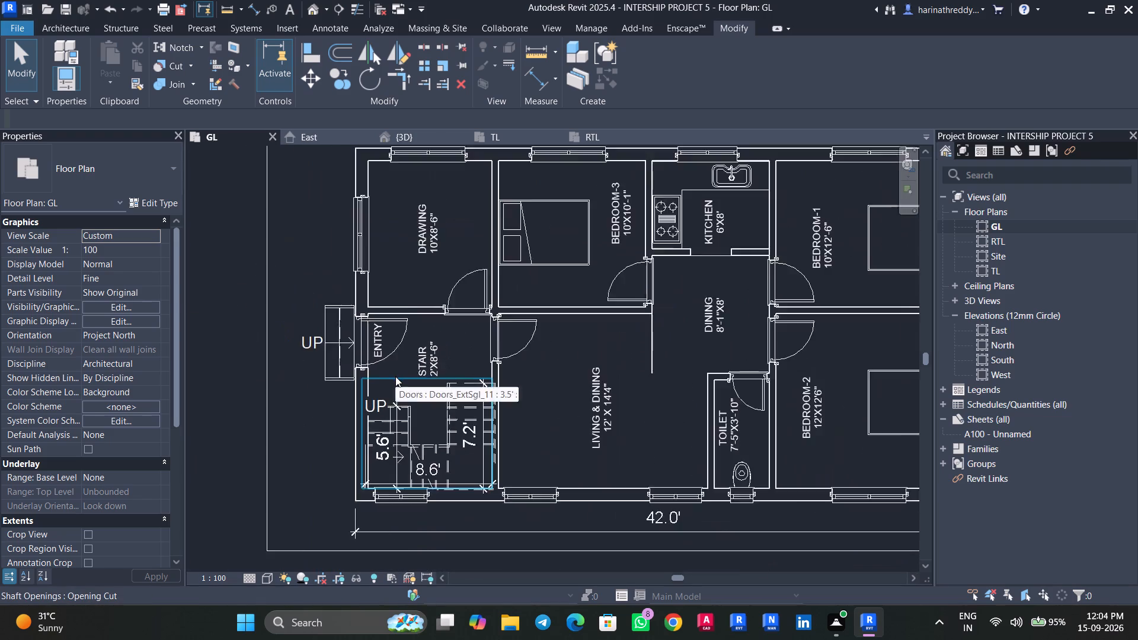
{"action": "scroll", "coordinate": [395, 376], "scroll_direction": "down", "scroll_amount": 2}
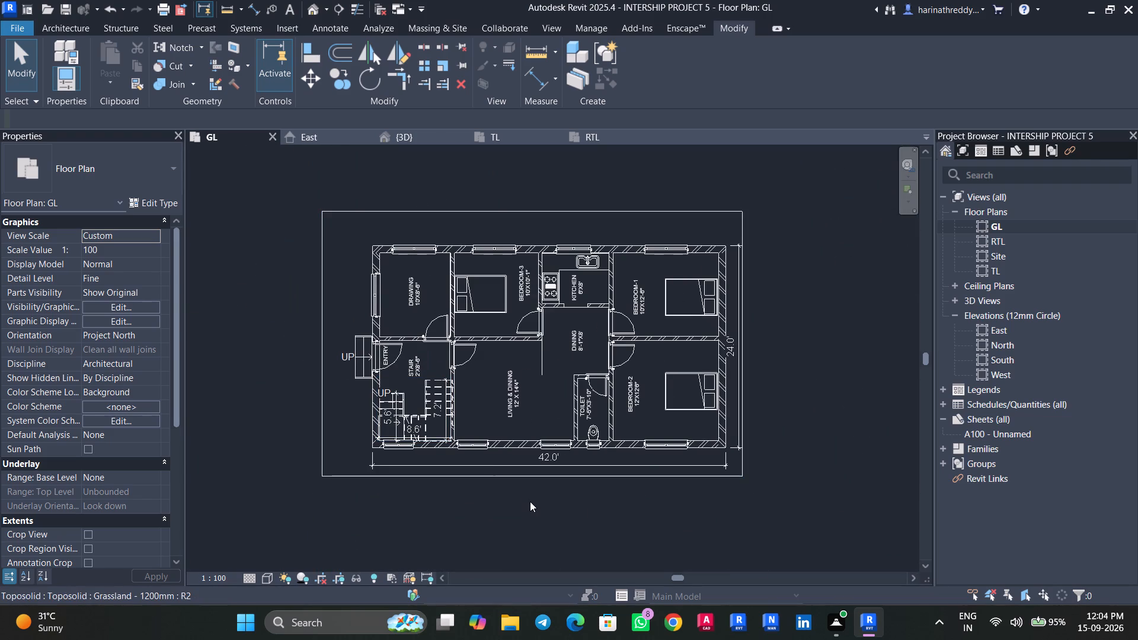
{"action": "middle_click_drag", "start_coordinate": [568, 498], "coordinate": [514, 487]}
{"action": "scroll", "coordinate": [514, 484], "scroll_direction": "up", "scroll_amount": 1}
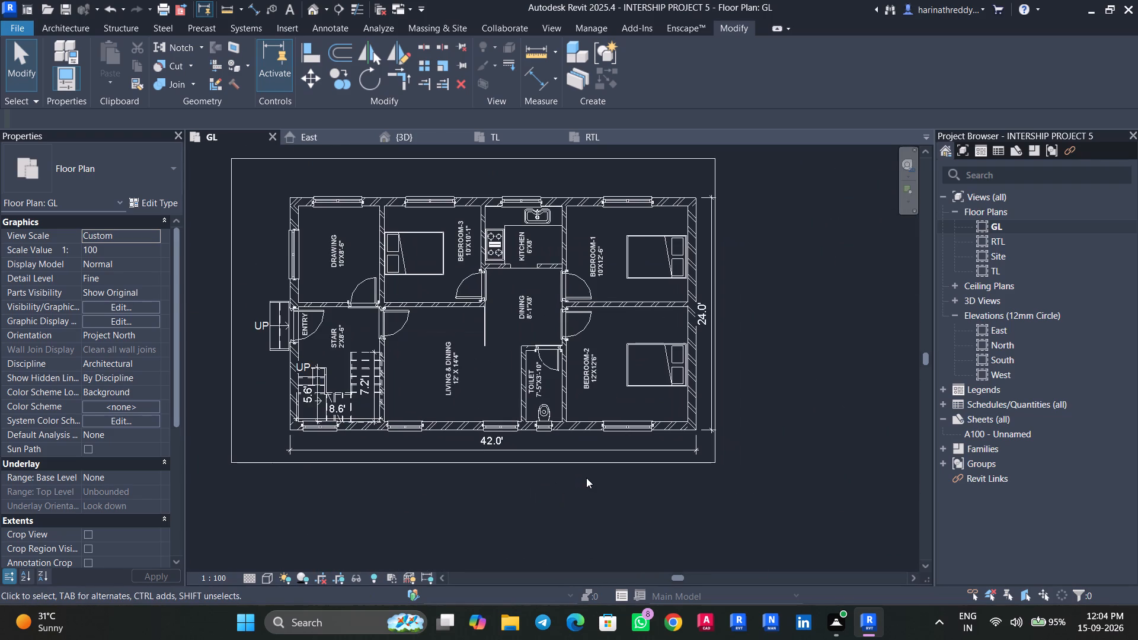
{"action": "middle_click_drag", "start_coordinate": [586, 478], "coordinate": [574, 495]}
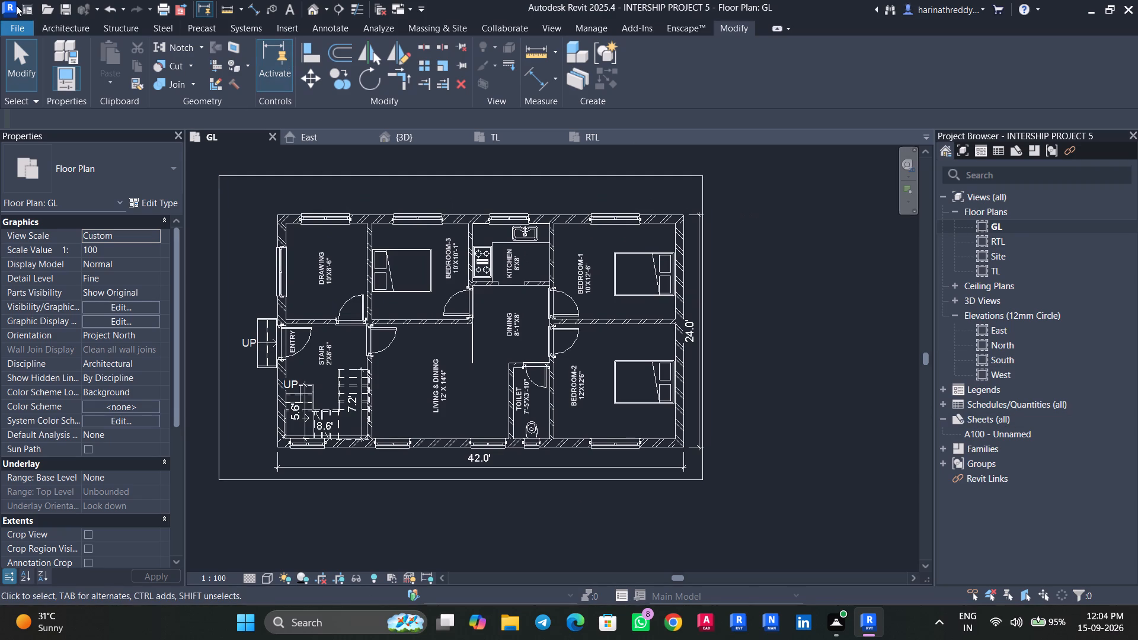
Find the FINAL TITLE BLOCK family among the recent files in File Explorer and open it in Revit.
{"action": "left_click", "coordinate": [514, 639]}
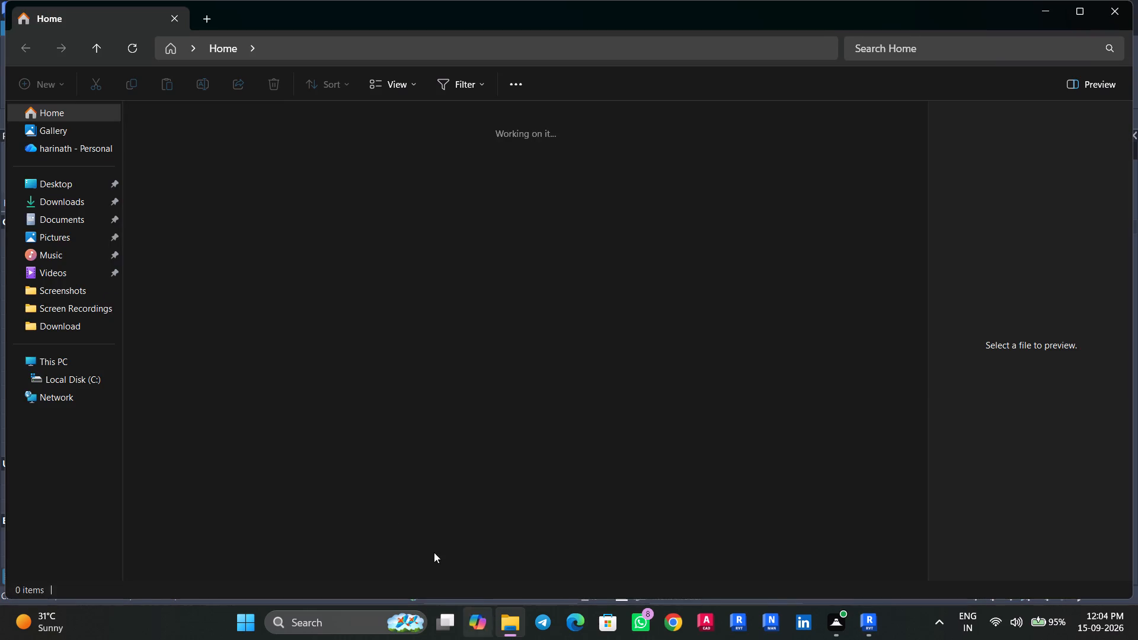
{"action": "left_click", "coordinate": [65, 206]}
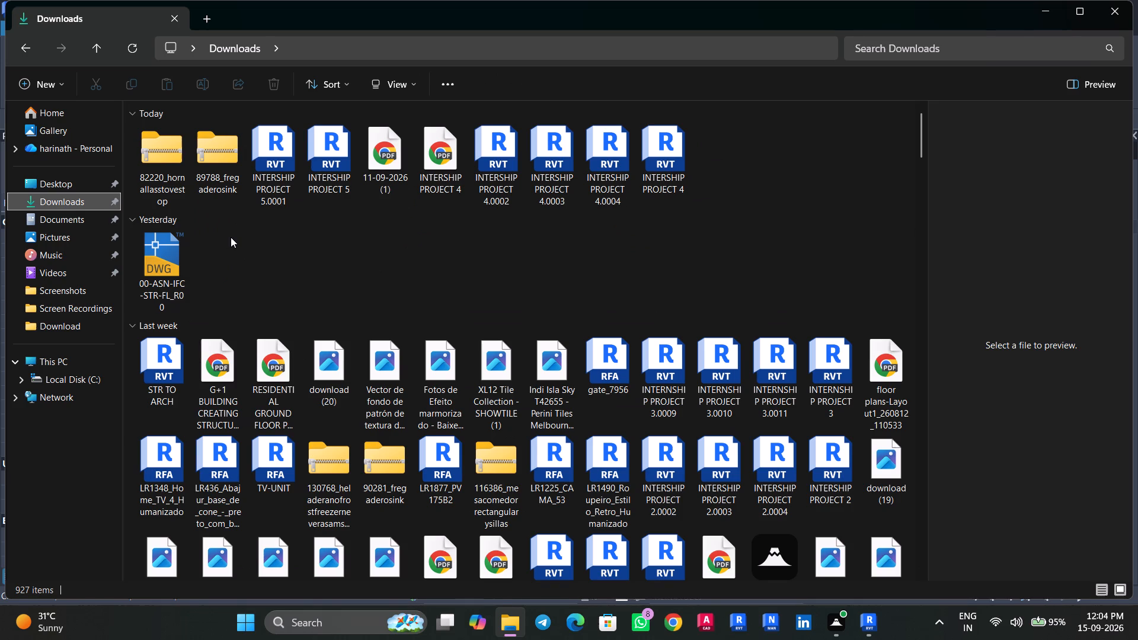
{"action": "left_click", "coordinate": [62, 116]}
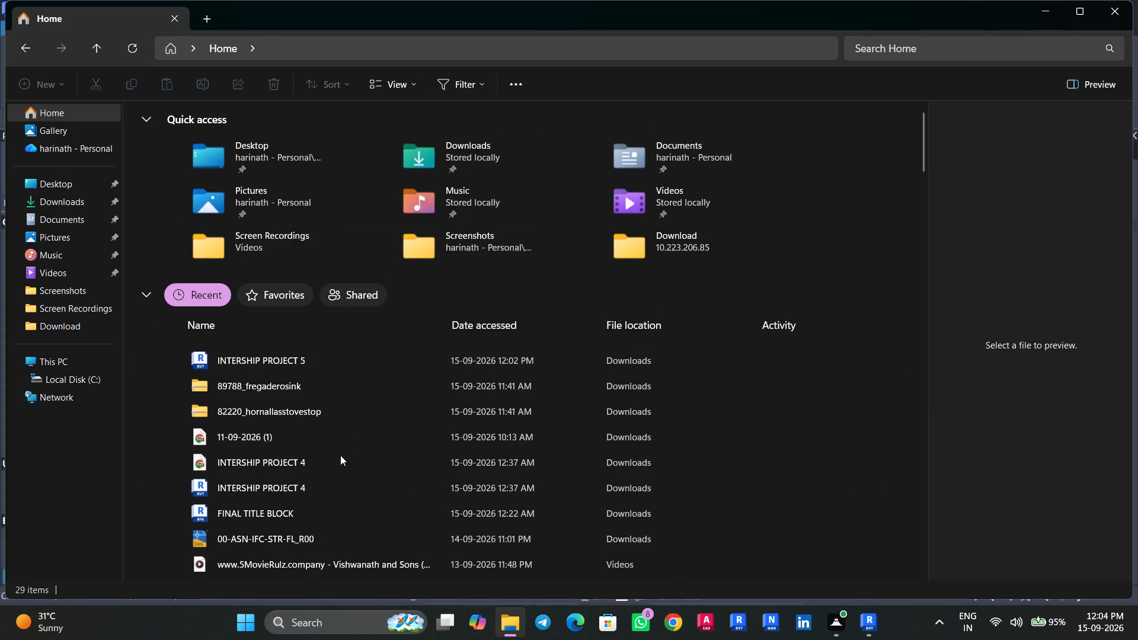
{"action": "double_click", "coordinate": [308, 513]}
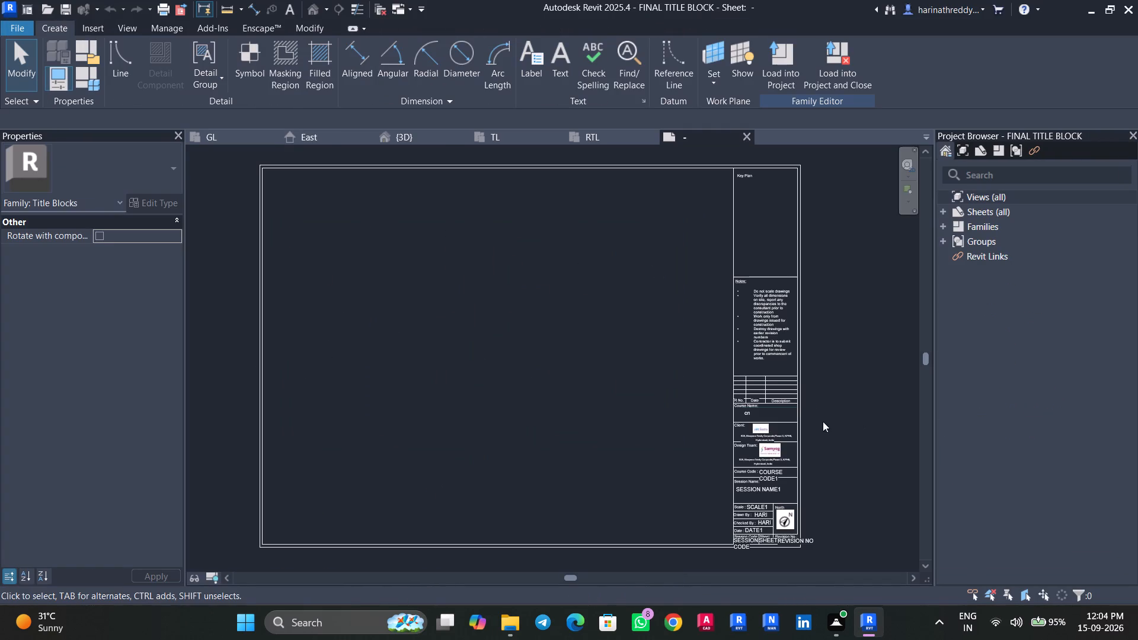
Delete the address text under Client in the title block and select the client logo.
{"action": "scroll", "coordinate": [750, 414], "scroll_direction": "up", "scroll_amount": 2}
{"action": "scroll", "coordinate": [752, 414], "scroll_direction": "down", "scroll_amount": 2}
{"action": "scroll", "coordinate": [754, 415], "scroll_direction": "up", "scroll_amount": 3}
{"action": "scroll", "coordinate": [807, 454], "scroll_direction": "down", "scroll_amount": 1}
{"action": "scroll", "coordinate": [807, 454], "scroll_direction": "up", "scroll_amount": 3}
{"action": "middle_click_drag", "start_coordinate": [890, 419], "coordinate": [827, 279]}
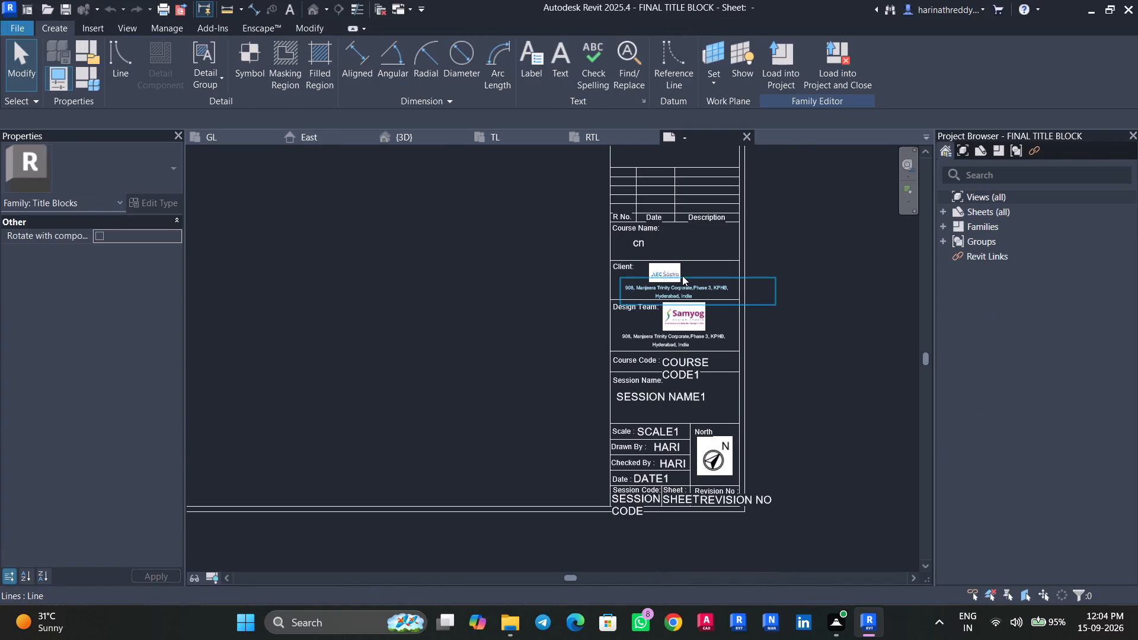
{"action": "left_click", "coordinate": [675, 271]}
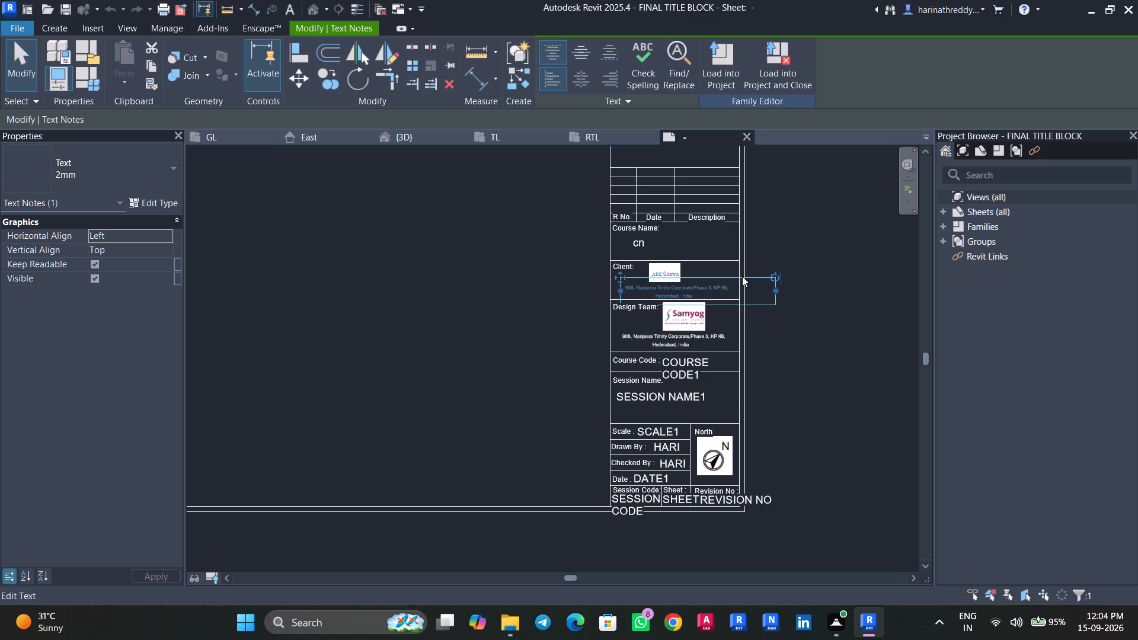
{"action": "key", "text": "Delete"}
{"action": "left_click", "coordinate": [679, 277]}
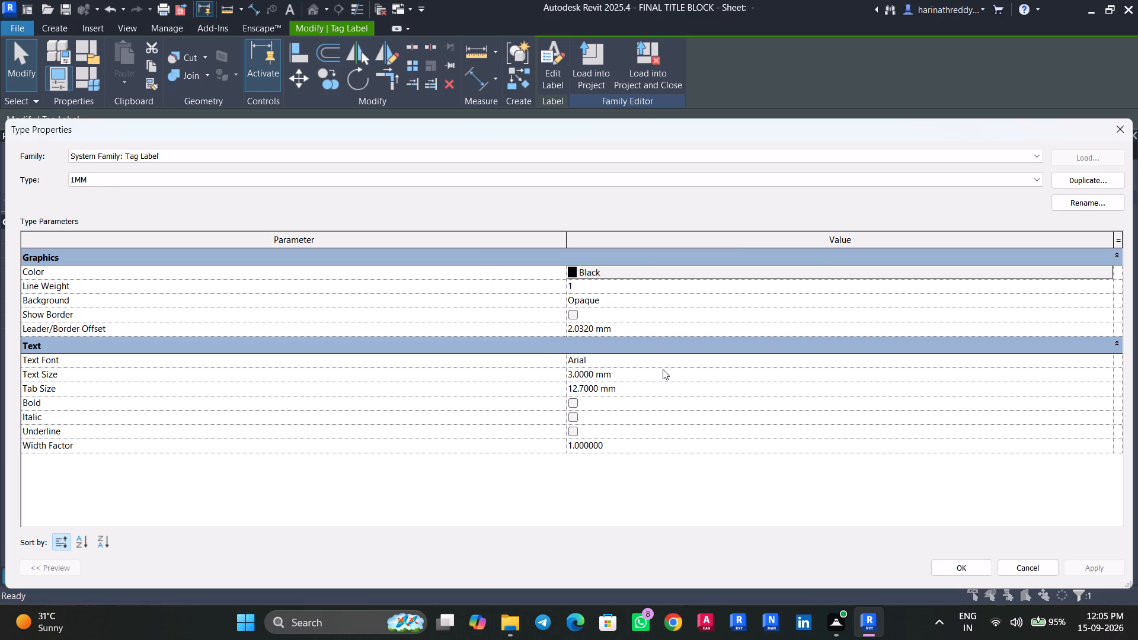
Set the text size of the 1MM tag label type to 1 mm.
{"action": "left_click", "coordinate": [651, 370]}
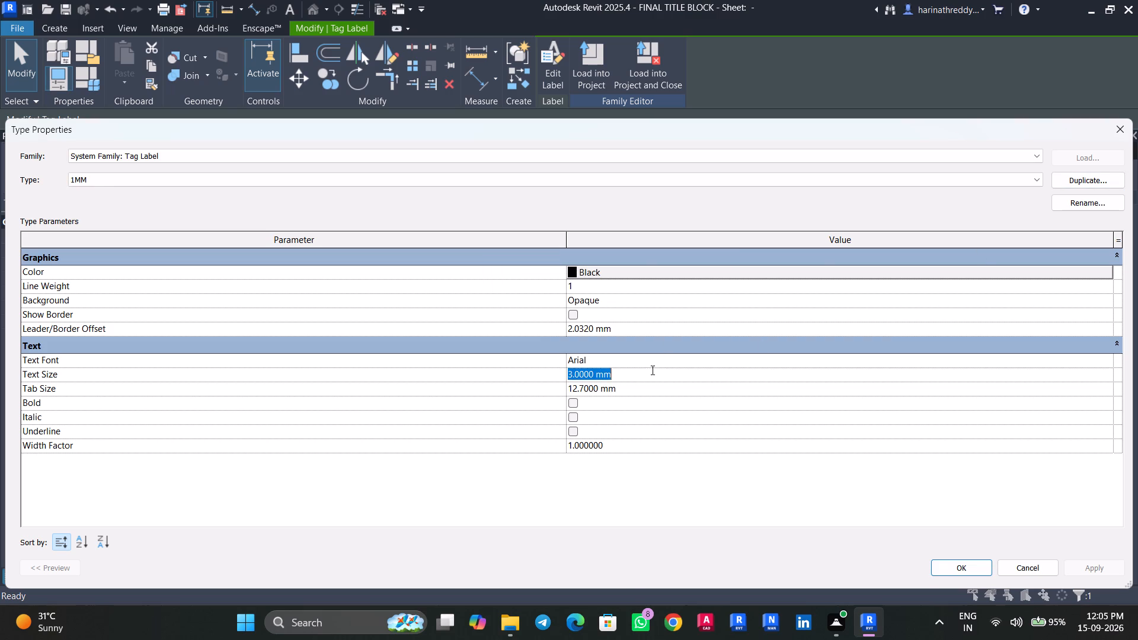
{"action": "type", "text": "1MM"}
{"action": "key", "text": "Return"}
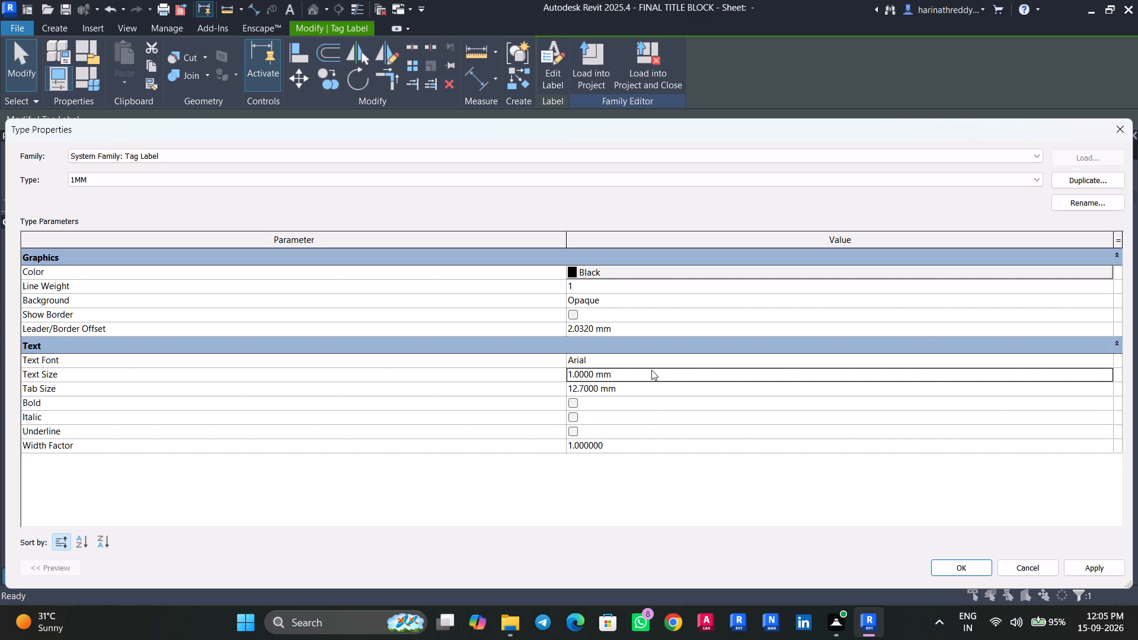
{"action": "left_click", "coordinate": [1085, 559]}
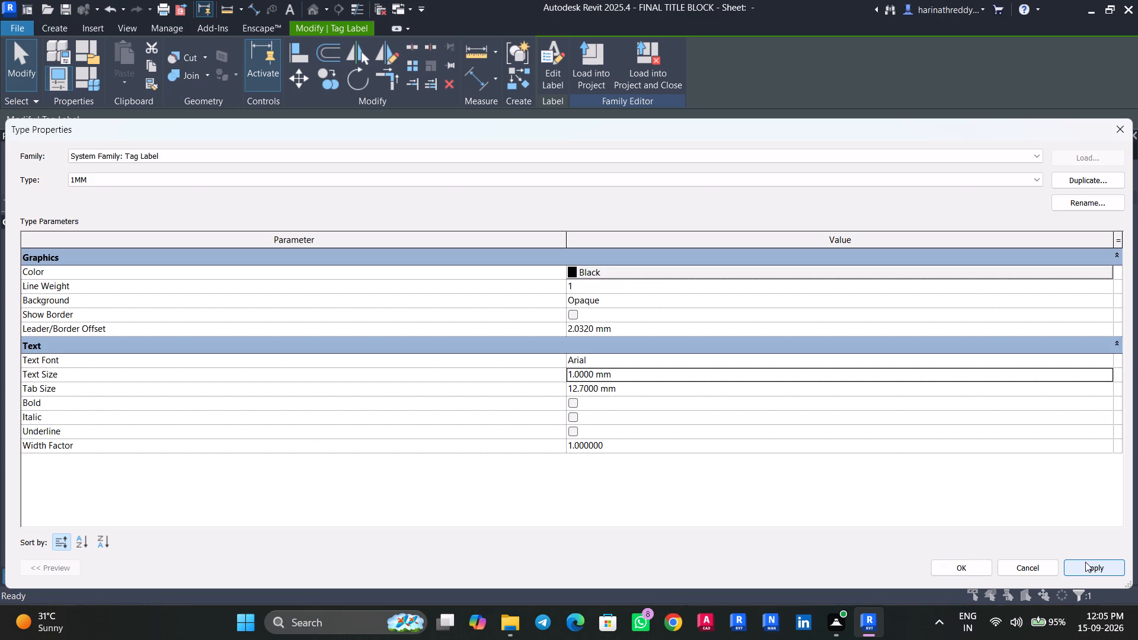
{"action": "left_click", "coordinate": [918, 564]}
{"action": "left_click", "coordinate": [957, 564]}
{"action": "key", "text": "Escape"}
{"action": "key", "text": "Escape"}
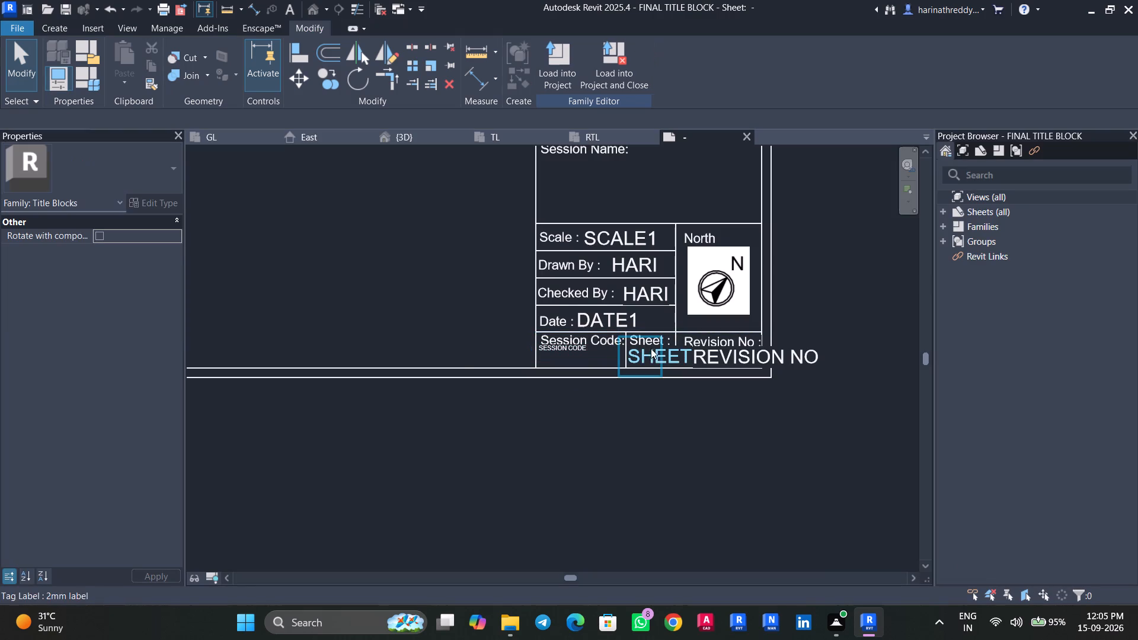
Nudge the SESSION CODE label down and to the right inside its cell, clear of the Session Code heading.
{"action": "scroll", "coordinate": [552, 348], "scroll_direction": "up", "scroll_amount": 5}
{"action": "left_click", "coordinate": [555, 350]}
{"action": "key", "text": "Down"}
{"action": "key", "text": "Down"}
{"action": "key", "text": "Down"}
{"action": "key", "text": "Down"}
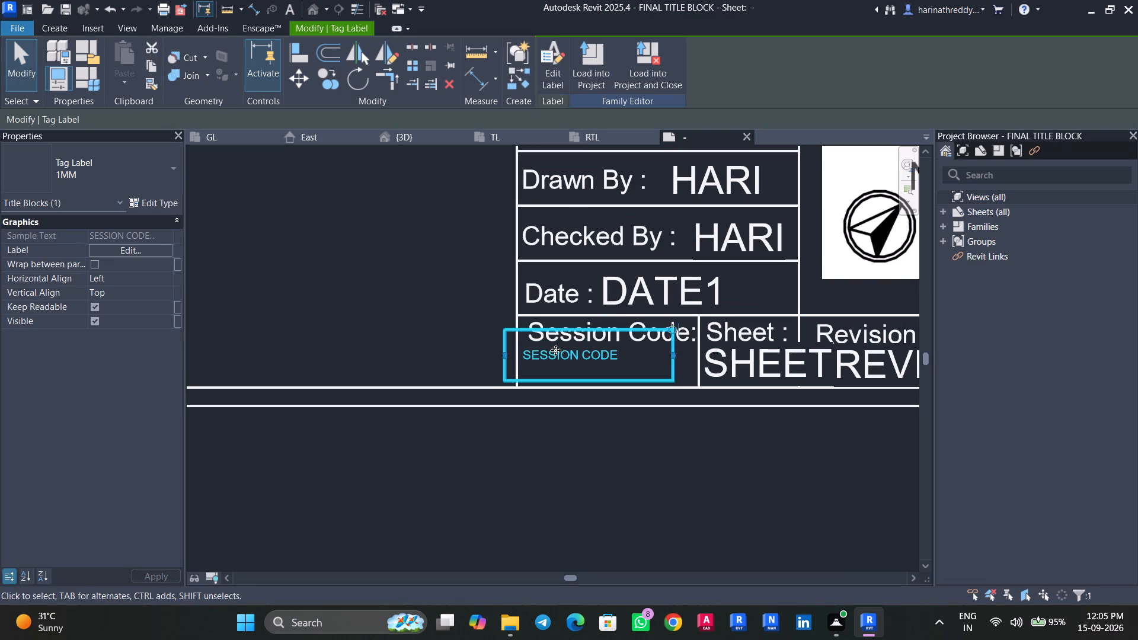
{"action": "key", "text": "Right"}
{"action": "key", "text": "Right"}
{"action": "key", "text": "Right"}
{"action": "key", "text": "Right"}
{"action": "key", "text": "Right"}
{"action": "key", "text": "Escape"}
{"action": "key", "text": "Escape"}
Change the REVISION NO and SHEET labels to the 1MM label type.
{"action": "middle_click_drag", "start_coordinate": [666, 446], "coordinate": [255, 492]}
{"action": "left_click", "coordinate": [408, 412]}
{"action": "left_click", "coordinate": [75, 166]}
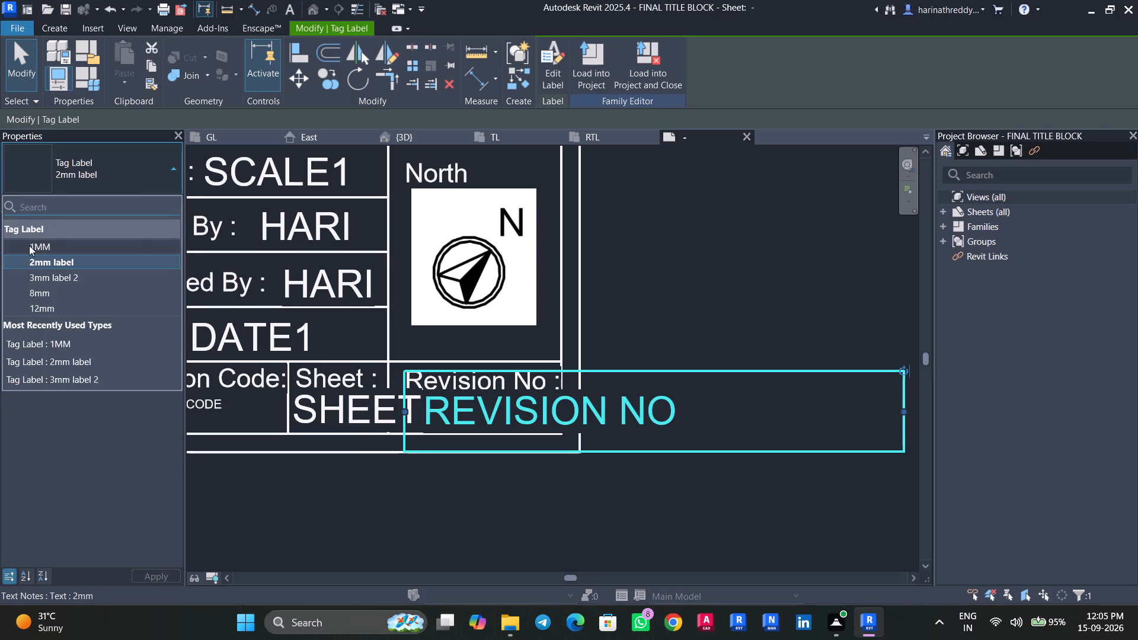
{"action": "left_click", "coordinate": [29, 245]}
{"action": "key", "text": "Escape"}
{"action": "left_click", "coordinate": [315, 408]}
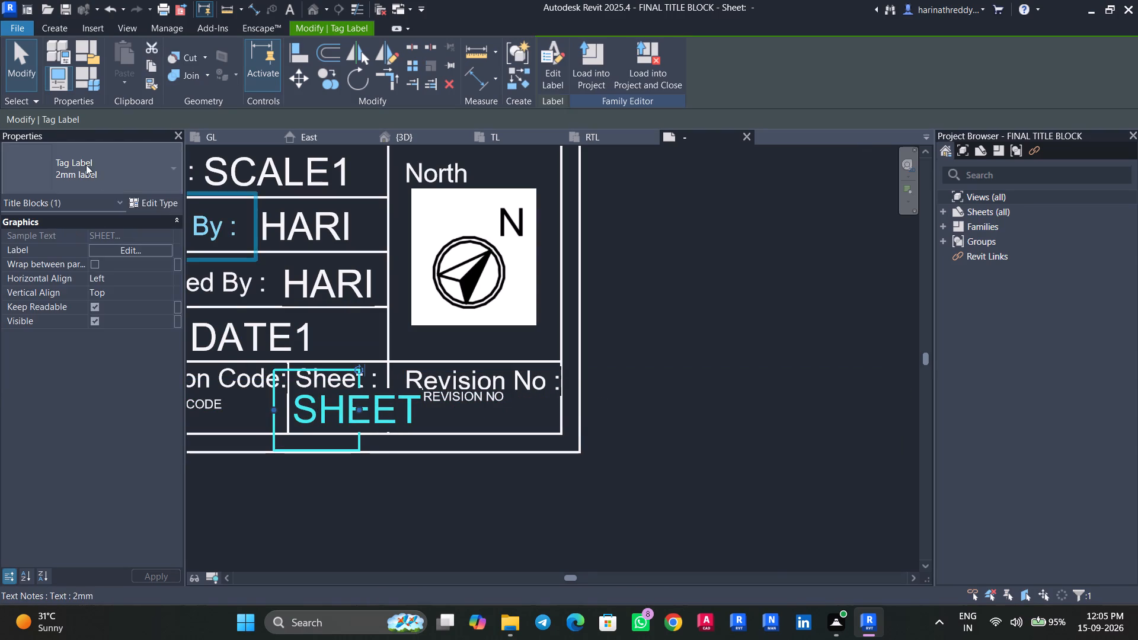
{"action": "left_click", "coordinate": [86, 165]}
{"action": "left_click", "coordinate": [72, 246]}
{"action": "key", "text": "Escape"}
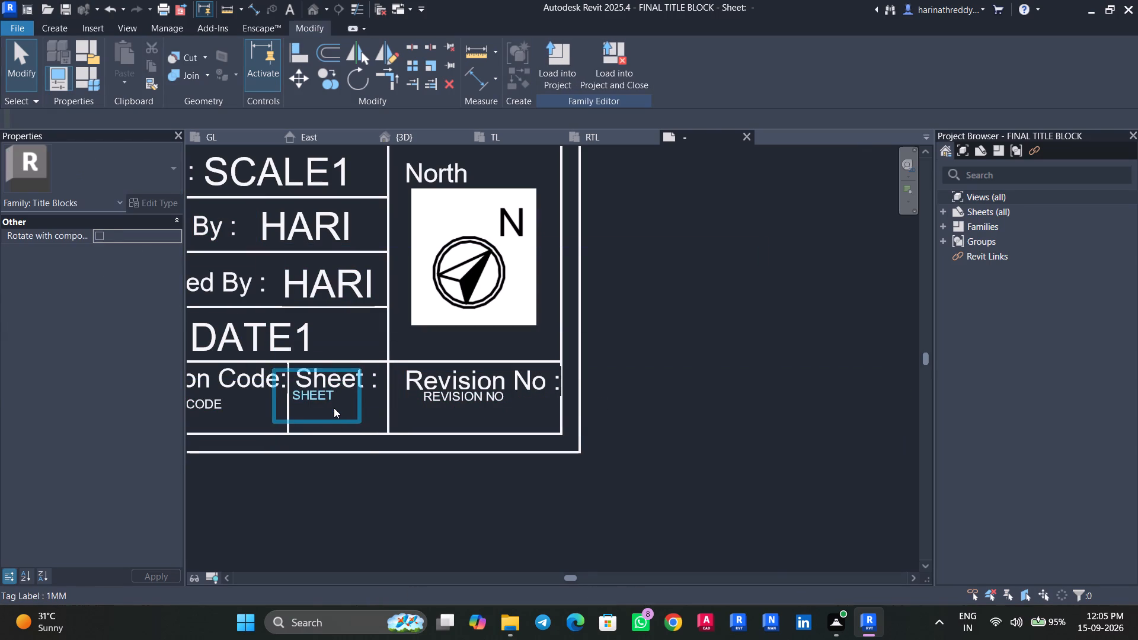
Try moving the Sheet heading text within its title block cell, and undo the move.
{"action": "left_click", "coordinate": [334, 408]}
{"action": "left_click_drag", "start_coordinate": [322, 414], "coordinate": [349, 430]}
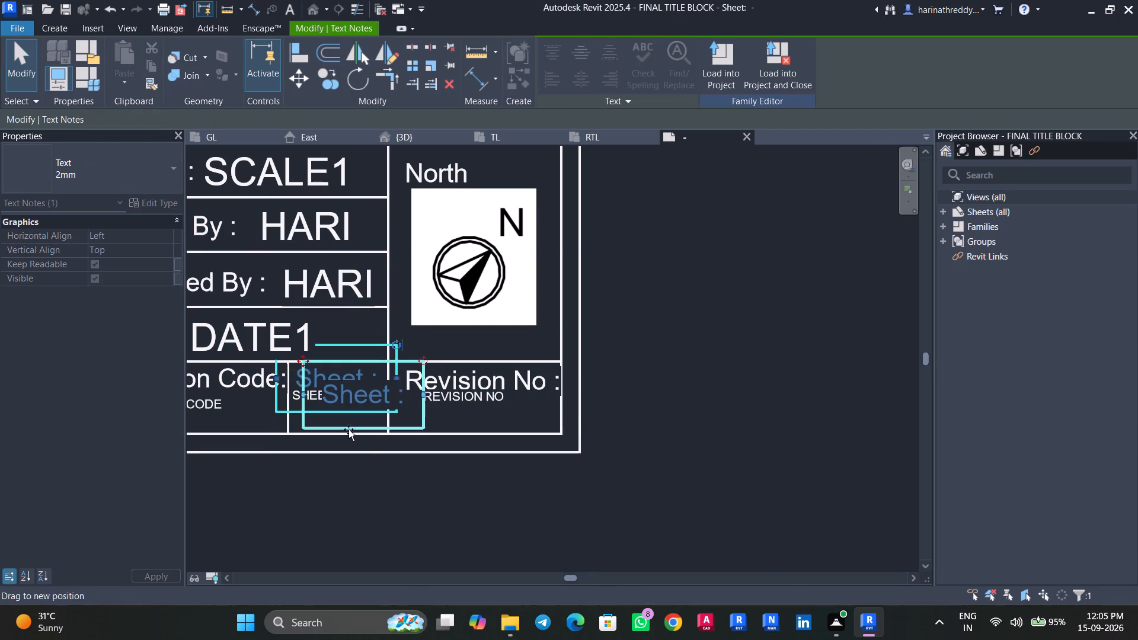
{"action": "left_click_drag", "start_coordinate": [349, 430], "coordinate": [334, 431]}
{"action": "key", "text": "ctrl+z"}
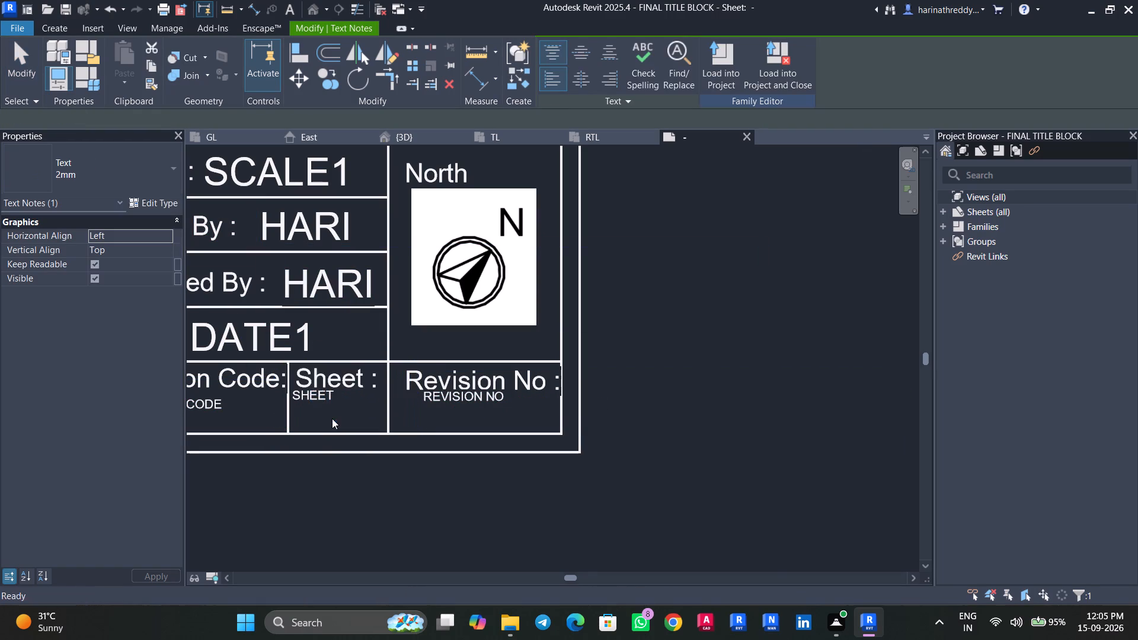
Nudge the SHEET label down and to the right so it sits inside its cell under the Sheet heading.
{"action": "left_click", "coordinate": [322, 407]}
{"action": "key", "text": "Down"}
{"action": "key", "text": "Down"}
{"action": "key", "text": "Right"}
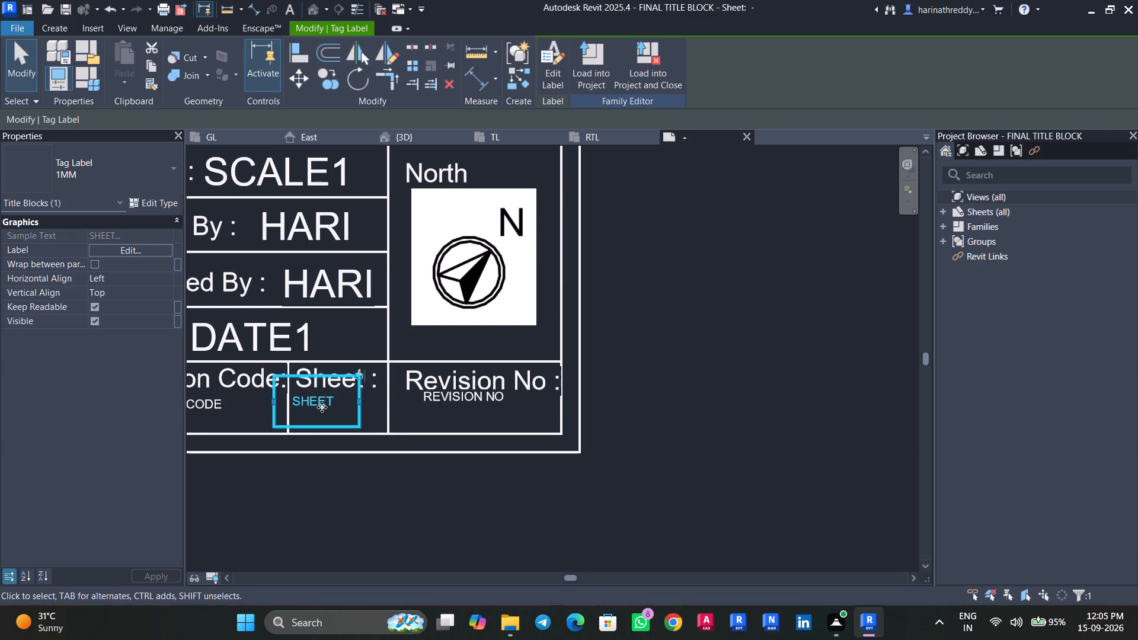
{"action": "key", "text": "Right"}
{"action": "key", "text": "Right"}
{"action": "key", "text": "Escape"}
{"action": "key", "text": "Escape"}
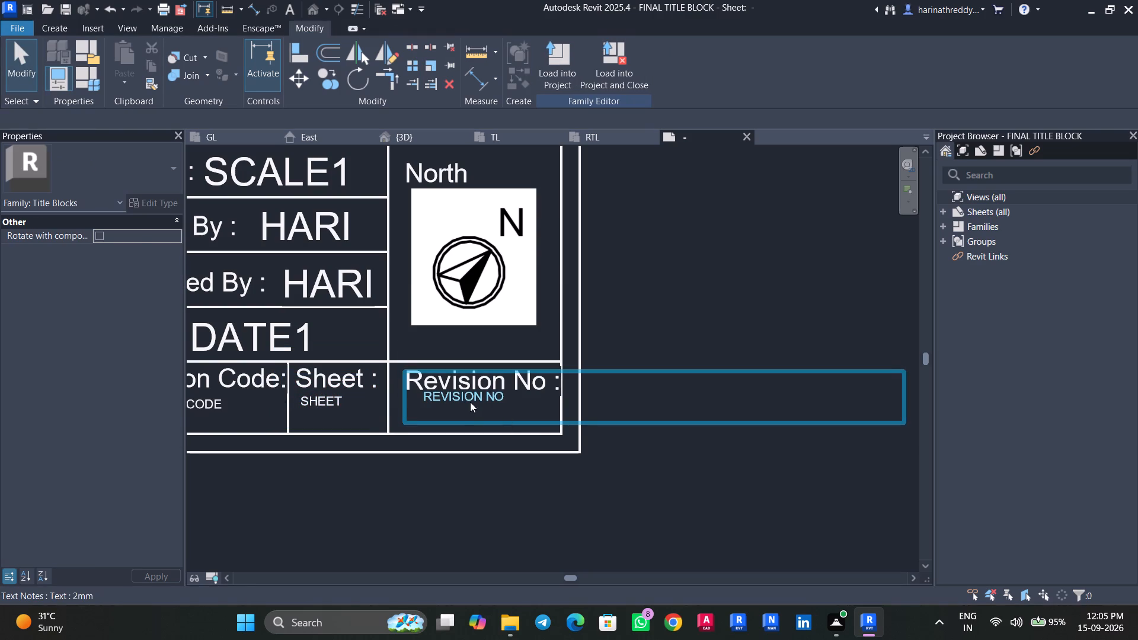
Nudge the REVISION NO label down and to the left, aligning it under the start of the Revision No heading.
{"action": "left_click", "coordinate": [470, 402]}
{"action": "key", "text": "Down"}
{"action": "key", "text": "Down"}
{"action": "key", "text": "Down"}
{"action": "key", "text": "Left"}
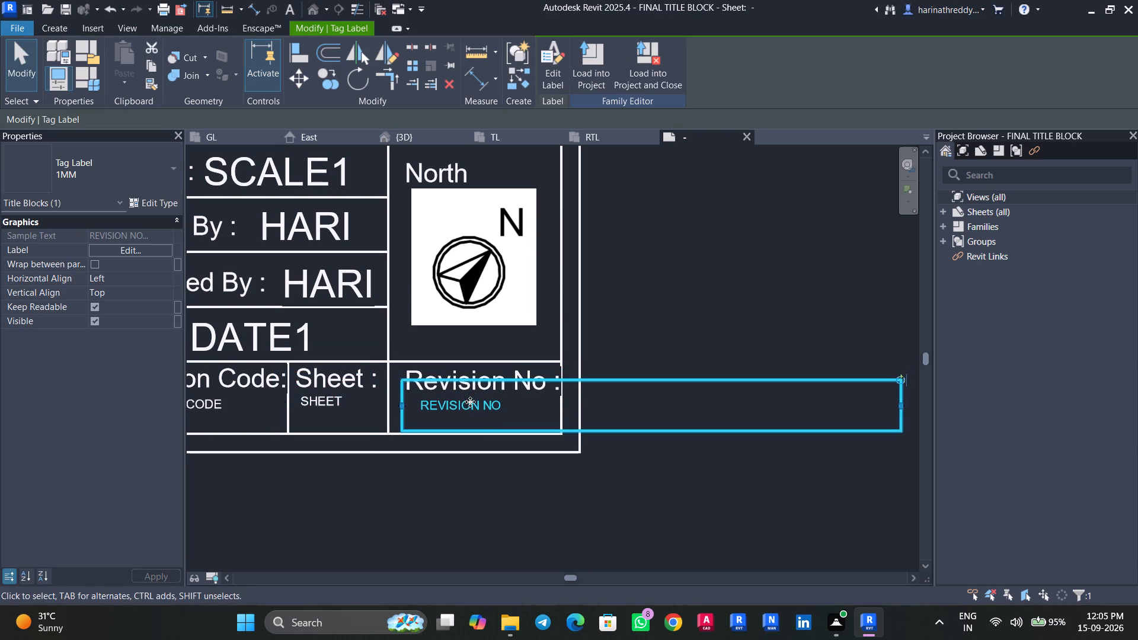
{"action": "key", "text": "Left"}
{"action": "key", "text": "Left"}
{"action": "key", "text": "Left"}
{"action": "key", "text": "Left"}
{"action": "key", "text": "Down"}
{"action": "key", "text": "Left"}
{"action": "key", "text": "Escape"}
{"action": "key", "text": "Escape"}
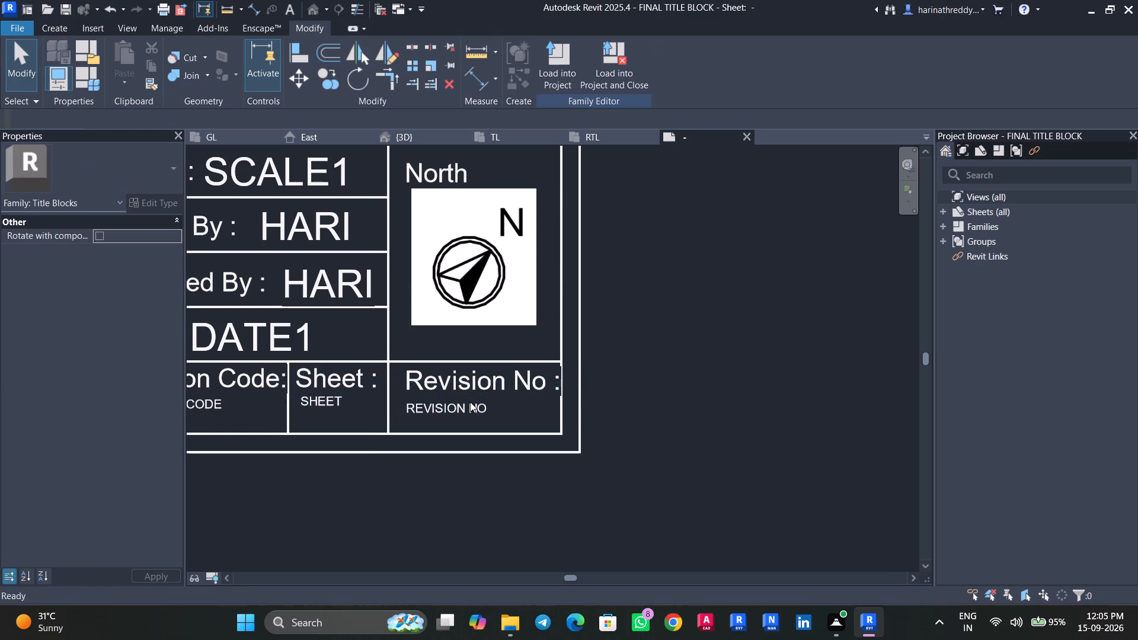
Review the title block's date, course name, client and revision cells and its overall layout.
{"action": "scroll", "coordinate": [473, 511], "scroll_direction": "down", "scroll_amount": 8}
{"action": "scroll", "coordinate": [385, 444], "scroll_direction": "up", "scroll_amount": 5}
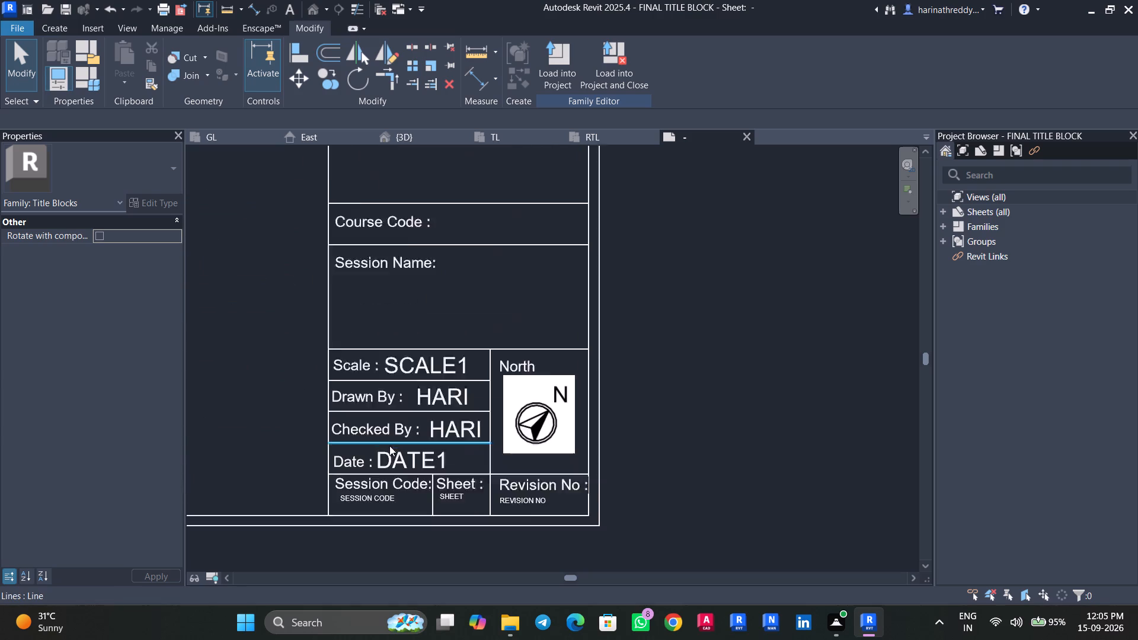
{"action": "left_click", "coordinate": [411, 460]}
{"action": "scroll", "coordinate": [417, 456], "scroll_direction": "down", "scroll_amount": 8}
{"action": "scroll", "coordinate": [624, 418], "scroll_direction": "down", "scroll_amount": 2}
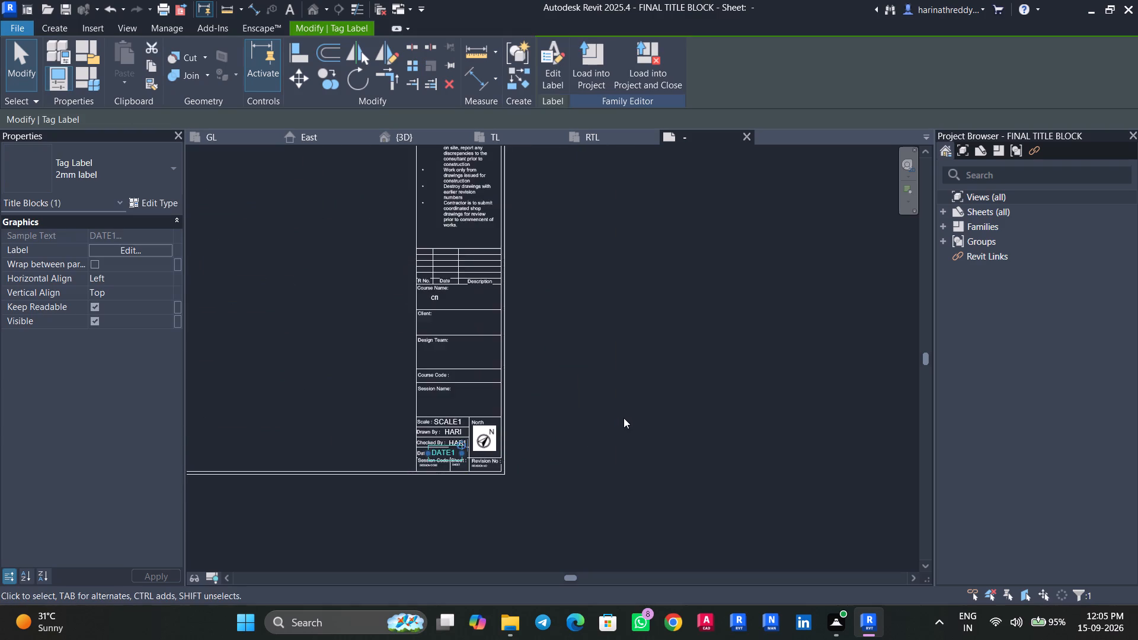
{"action": "left_click", "coordinate": [624, 417]}
{"action": "scroll", "coordinate": [471, 291], "scroll_direction": "up", "scroll_amount": 13}
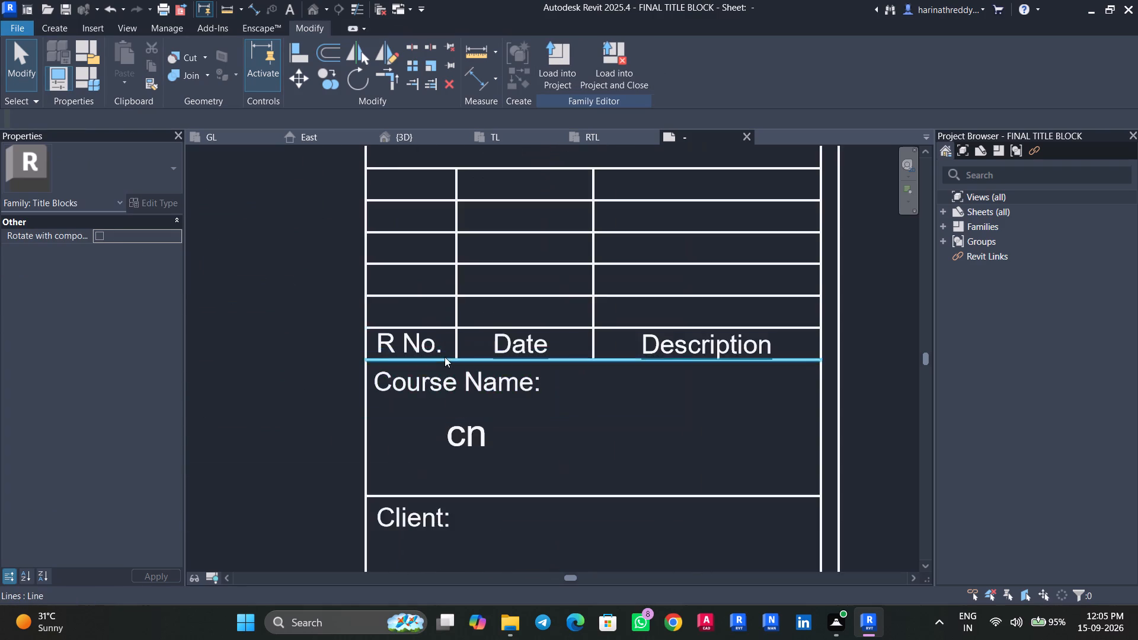
{"action": "scroll", "coordinate": [445, 357], "scroll_direction": "down", "scroll_amount": 6}
{"action": "scroll", "coordinate": [445, 357], "scroll_direction": "up", "scroll_amount": 1}
{"action": "scroll", "coordinate": [445, 357], "scroll_direction": "down", "scroll_amount": 11}
{"action": "scroll", "coordinate": [546, 376], "scroll_direction": "down", "scroll_amount": 4}
{"action": "middle_click_drag", "start_coordinate": [530, 383], "coordinate": [597, 402]}
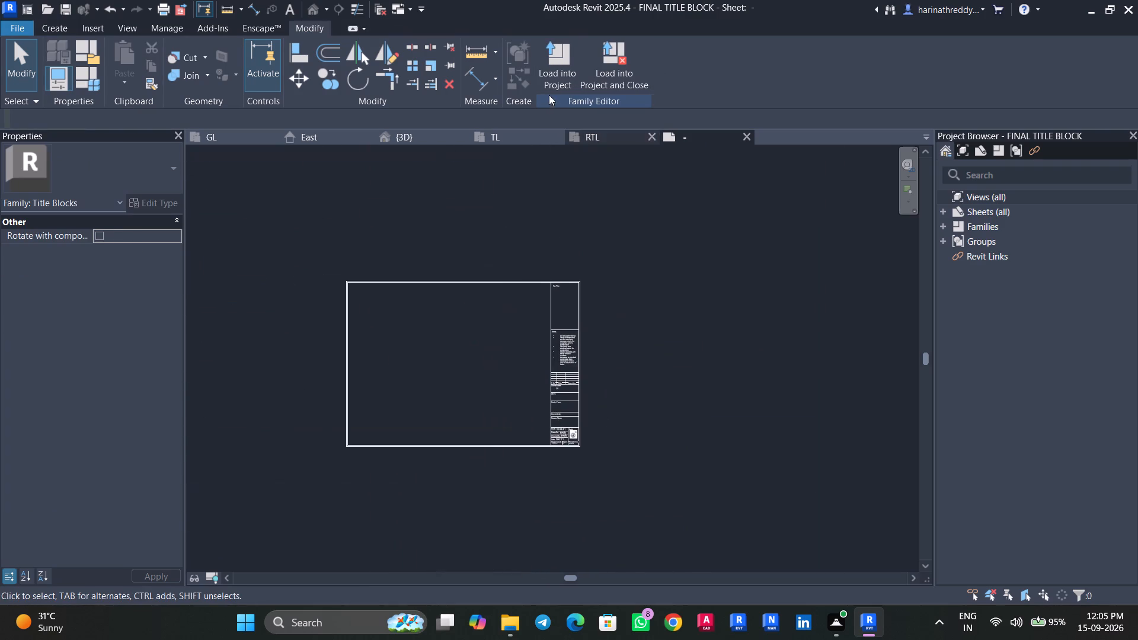
Load the edited title block family into the INTERSHIP PROJECT 5 project and dismiss the resulting message.
{"action": "left_click", "coordinate": [557, 63]}
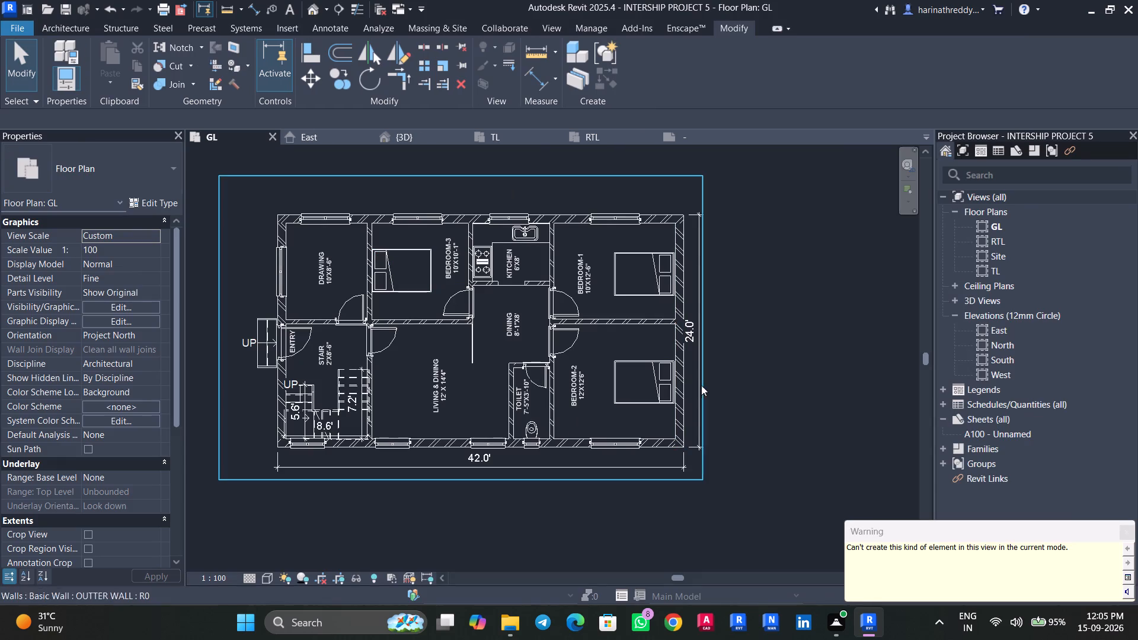
{"action": "left_click", "coordinate": [1127, 529]}
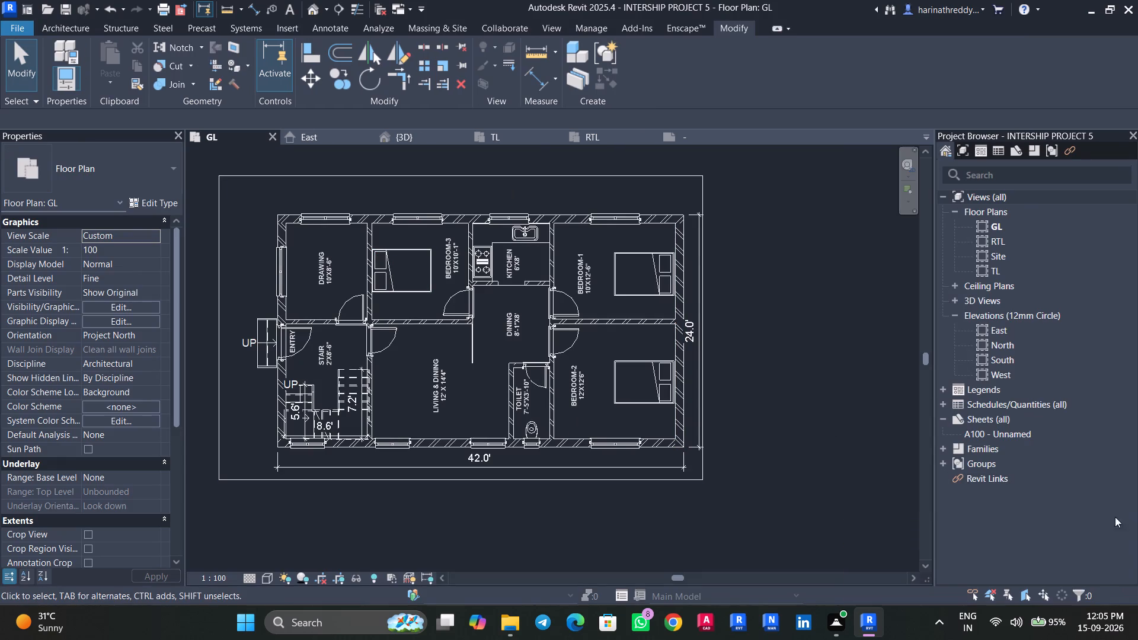
Create a new sheet using the FINAL TITLE BLOCK title block.
{"action": "right_click", "coordinate": [974, 417]}
{"action": "left_click", "coordinate": [968, 429]}
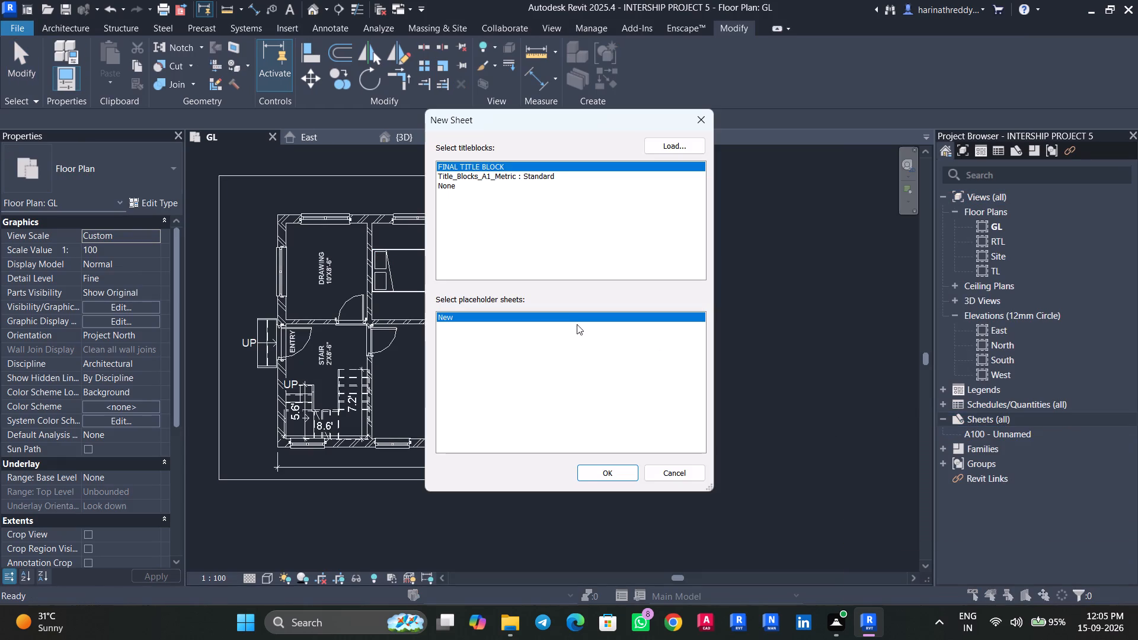
{"action": "left_click", "coordinate": [607, 476]}
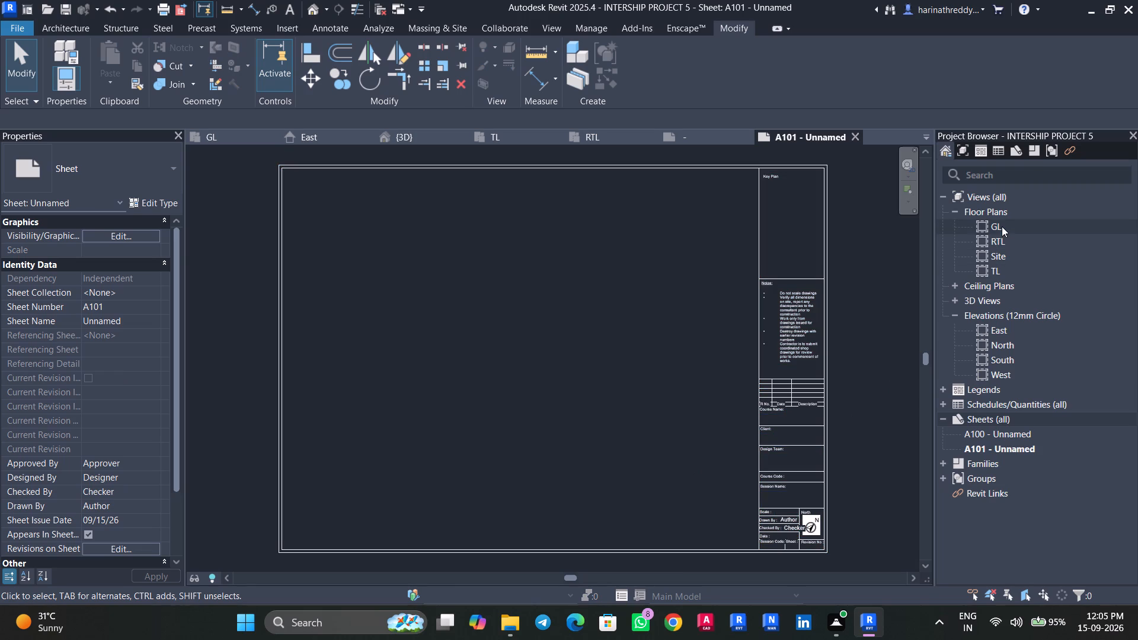
Place the GL floor plan view on sheet A101, centred in the drawing area.
{"action": "left_click_drag", "start_coordinate": [1002, 225], "coordinate": [497, 321]}
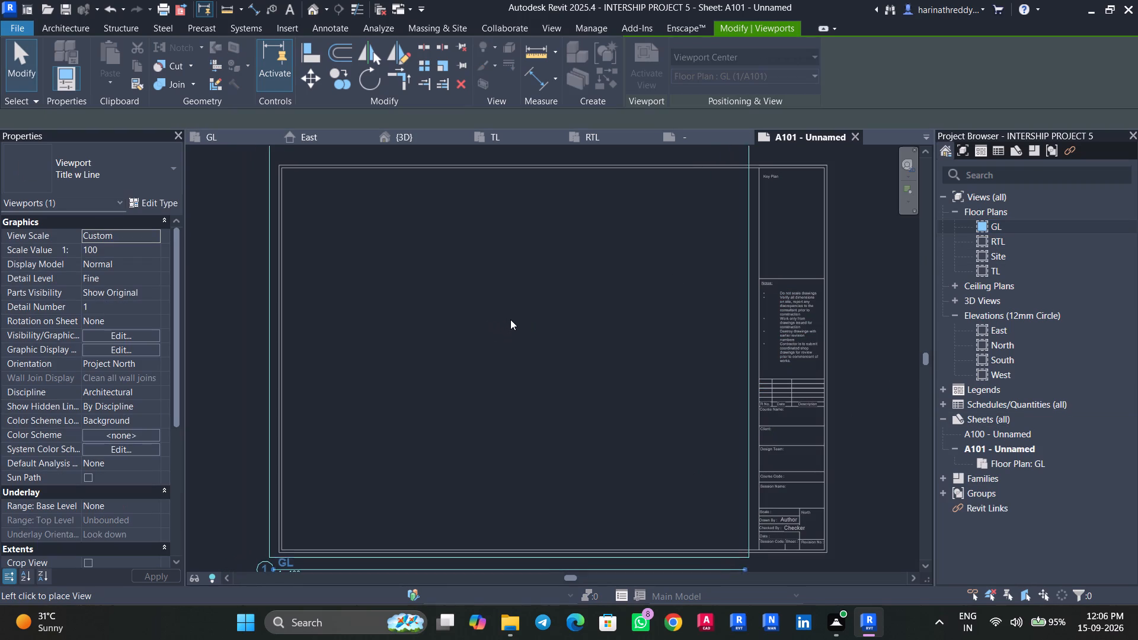
{"action": "left_click", "coordinate": [524, 316]}
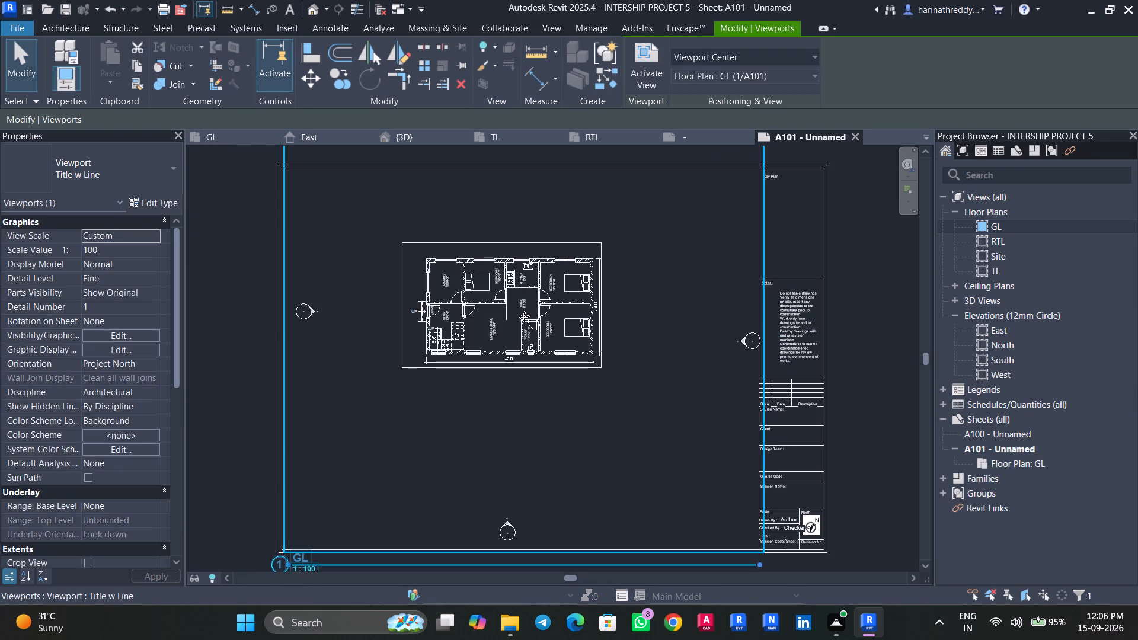
{"action": "key", "text": "Escape"}
{"action": "key", "text": "Escape"}
{"action": "key", "text": "Escape"}
{"action": "key", "text": "Escape"}
Hide the elevation markers in the GL floor plan by turning off the Elevations annotation category in Visibility/Graphic Overrides.
{"action": "double_click", "coordinate": [982, 229]}
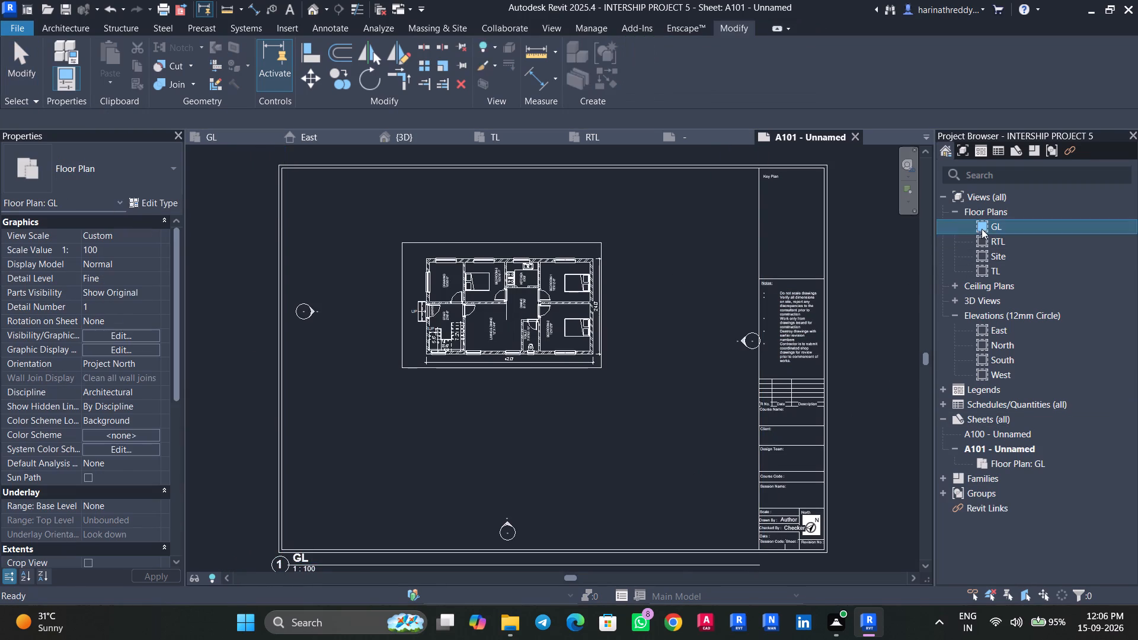
{"action": "scroll", "coordinate": [747, 400], "scroll_direction": "down", "scroll_amount": 4}
{"action": "key", "text": "v"}
{"action": "key", "text": "v"}
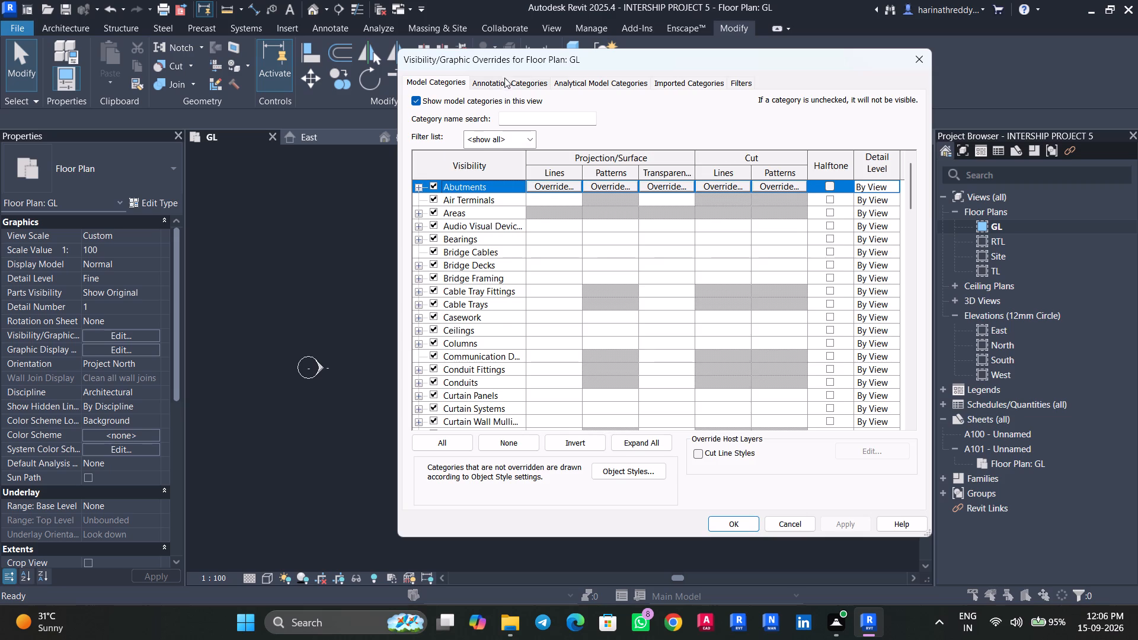
{"action": "left_click", "coordinate": [504, 77]}
{"action": "left_click", "coordinate": [463, 236]}
{"action": "key", "text": "e"}
{"action": "scroll", "coordinate": [428, 367], "scroll_direction": "down", "scroll_amount": 3}
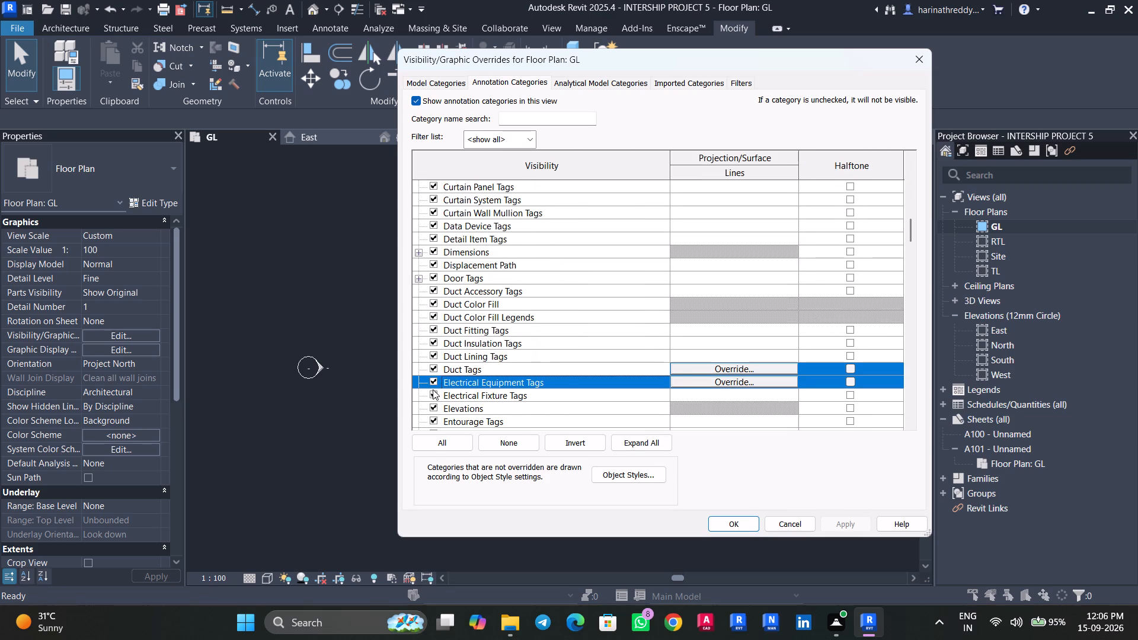
{"action": "left_click", "coordinate": [431, 391]}
{"action": "left_click", "coordinate": [833, 521]}
{"action": "left_click", "coordinate": [718, 526]}
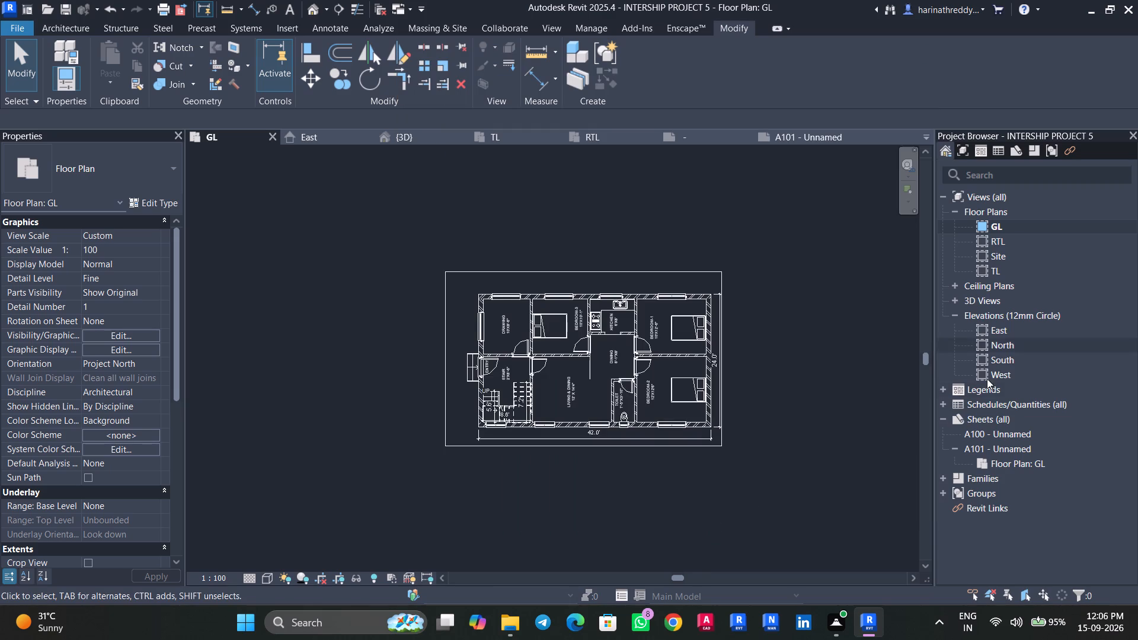
Change the GL viewport on sheet A101 to the Title No Line type.
{"action": "double_click", "coordinate": [1000, 446]}
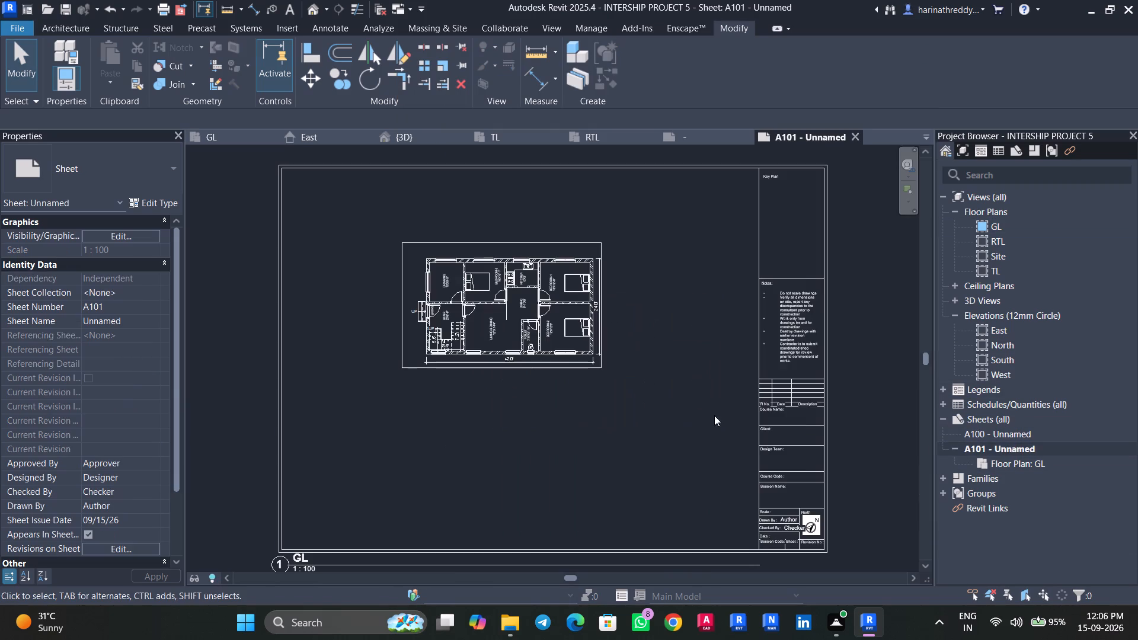
{"action": "left_click", "coordinate": [476, 366]}
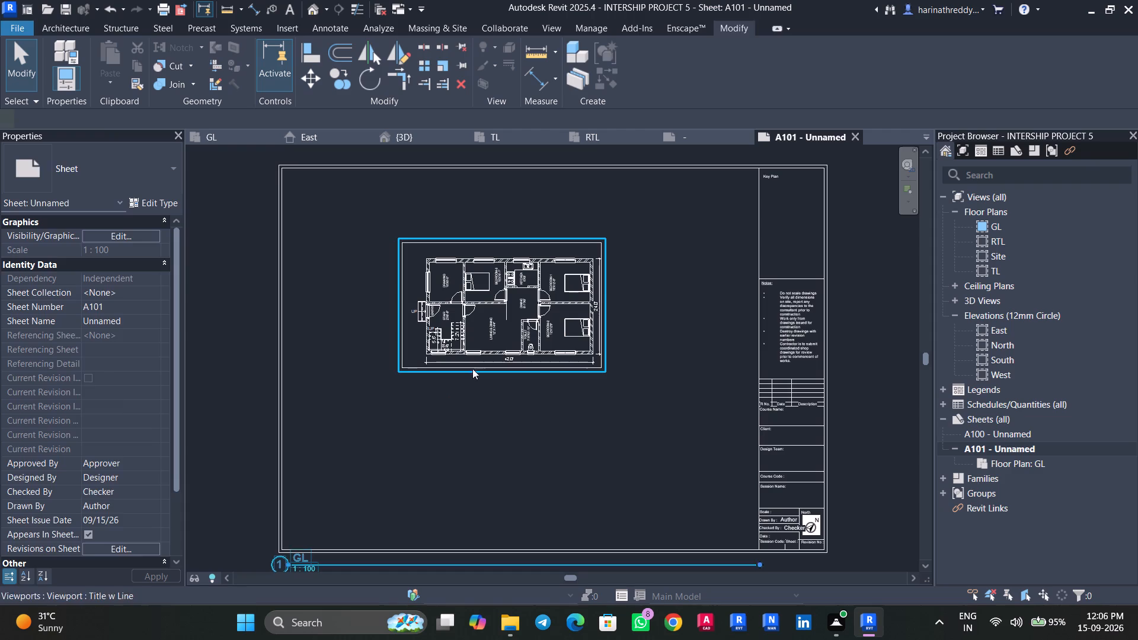
{"action": "left_click", "coordinate": [154, 175]}
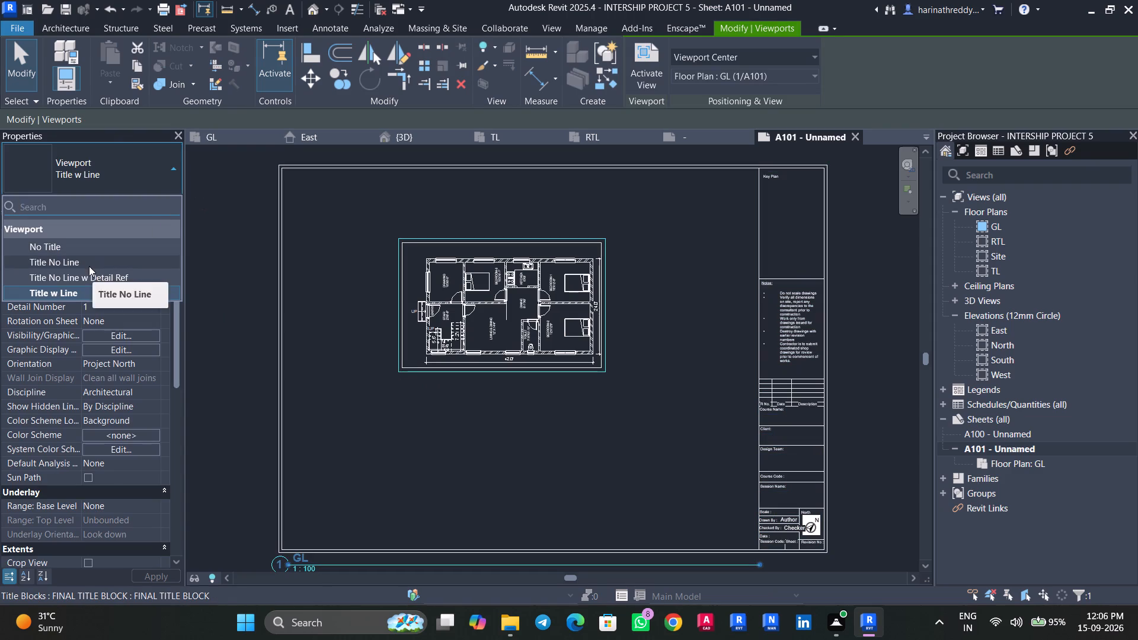
{"action": "left_click", "coordinate": [89, 266]}
{"action": "middle_click_drag", "start_coordinate": [351, 498], "coordinate": [325, 439]}
{"action": "key", "text": "Escape"}
{"action": "key", "text": "Escape"}
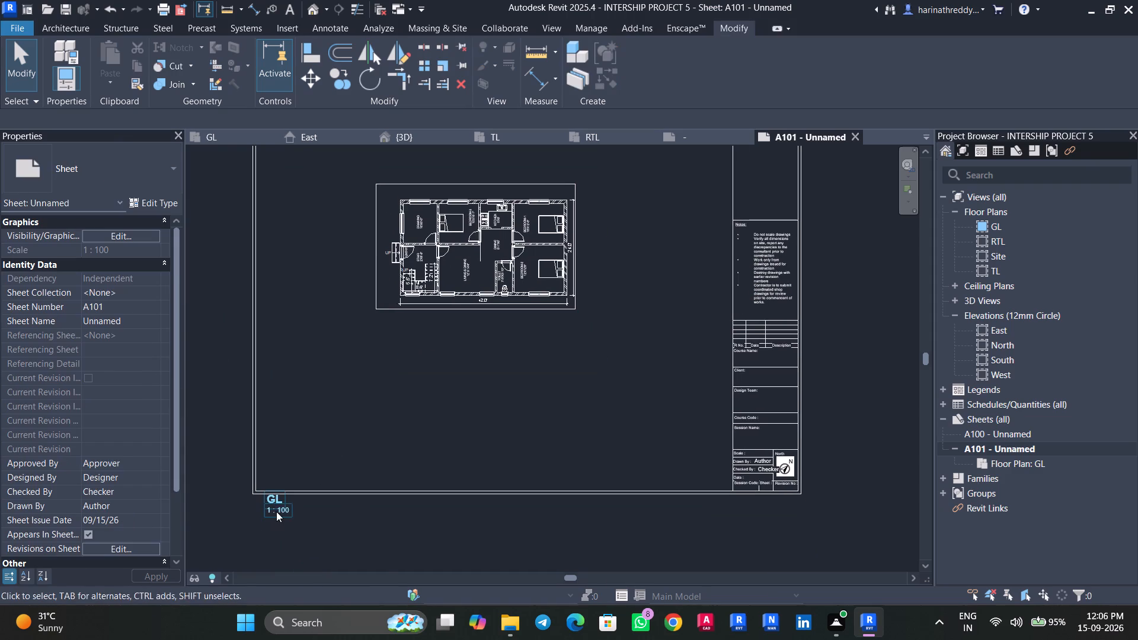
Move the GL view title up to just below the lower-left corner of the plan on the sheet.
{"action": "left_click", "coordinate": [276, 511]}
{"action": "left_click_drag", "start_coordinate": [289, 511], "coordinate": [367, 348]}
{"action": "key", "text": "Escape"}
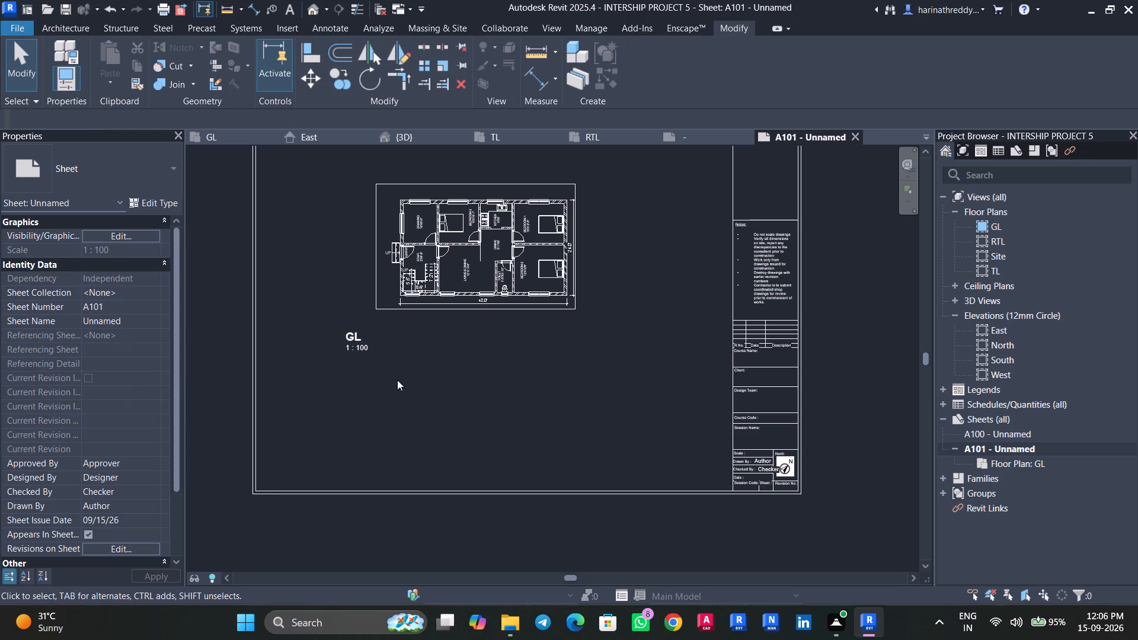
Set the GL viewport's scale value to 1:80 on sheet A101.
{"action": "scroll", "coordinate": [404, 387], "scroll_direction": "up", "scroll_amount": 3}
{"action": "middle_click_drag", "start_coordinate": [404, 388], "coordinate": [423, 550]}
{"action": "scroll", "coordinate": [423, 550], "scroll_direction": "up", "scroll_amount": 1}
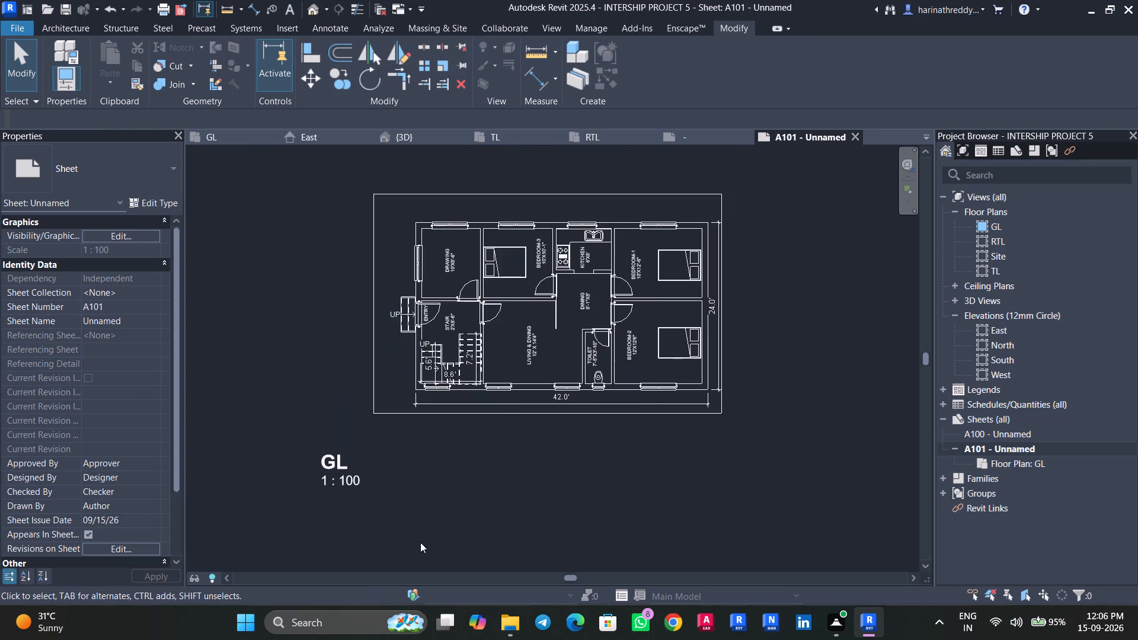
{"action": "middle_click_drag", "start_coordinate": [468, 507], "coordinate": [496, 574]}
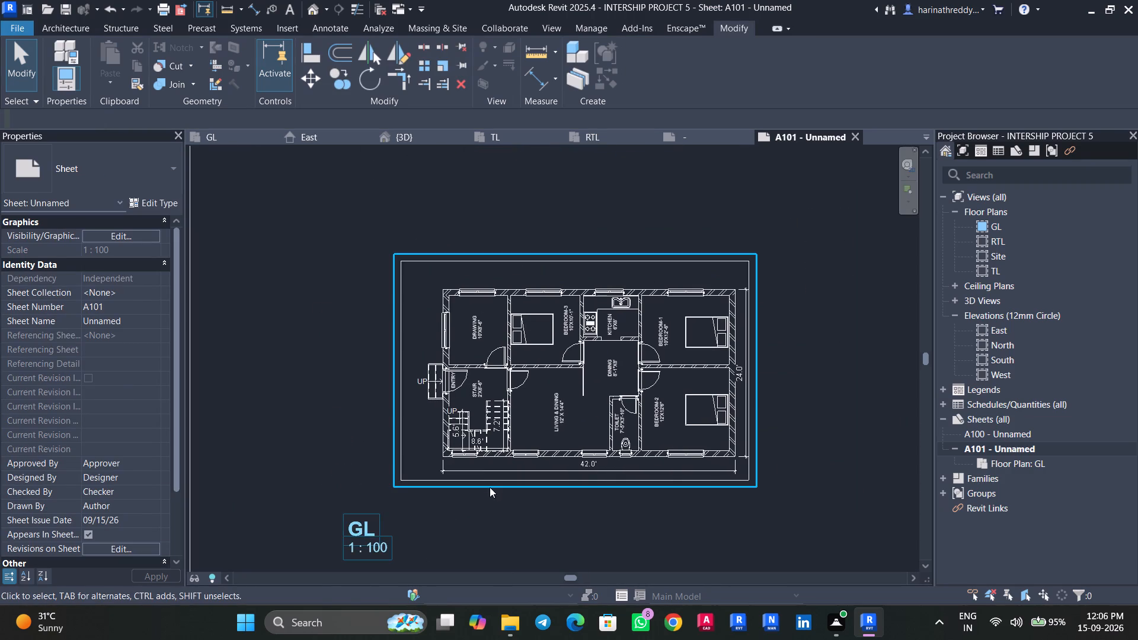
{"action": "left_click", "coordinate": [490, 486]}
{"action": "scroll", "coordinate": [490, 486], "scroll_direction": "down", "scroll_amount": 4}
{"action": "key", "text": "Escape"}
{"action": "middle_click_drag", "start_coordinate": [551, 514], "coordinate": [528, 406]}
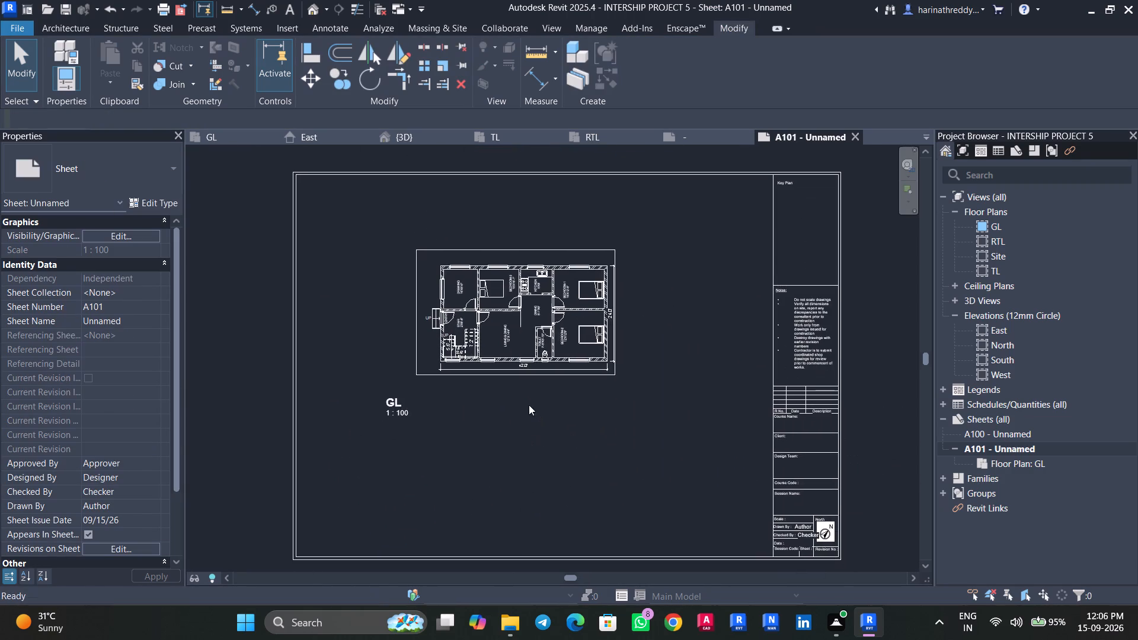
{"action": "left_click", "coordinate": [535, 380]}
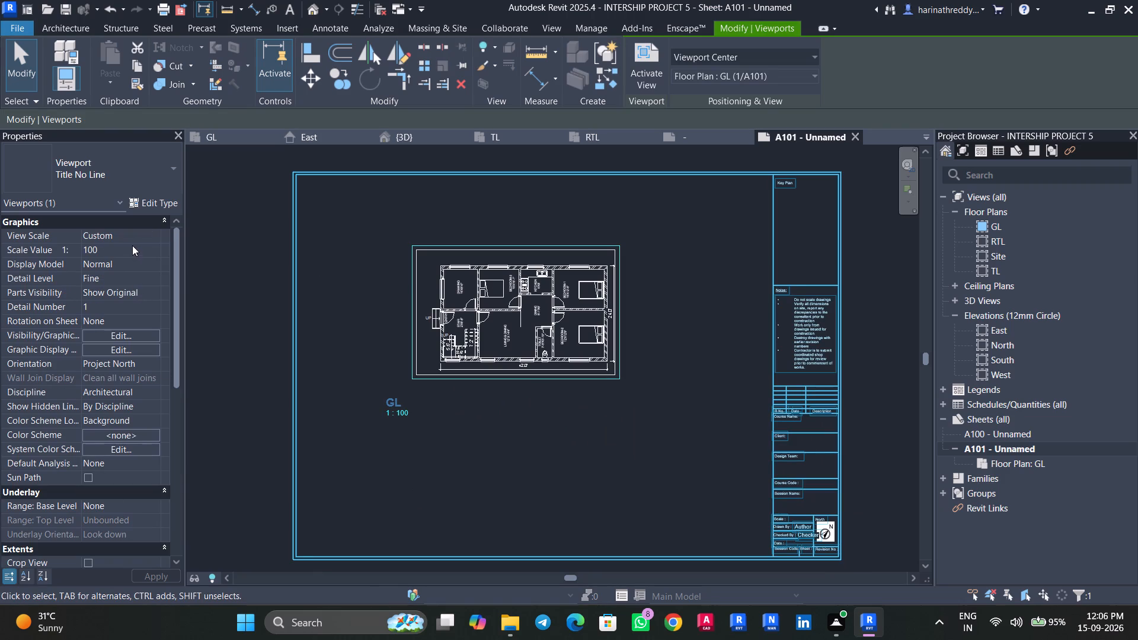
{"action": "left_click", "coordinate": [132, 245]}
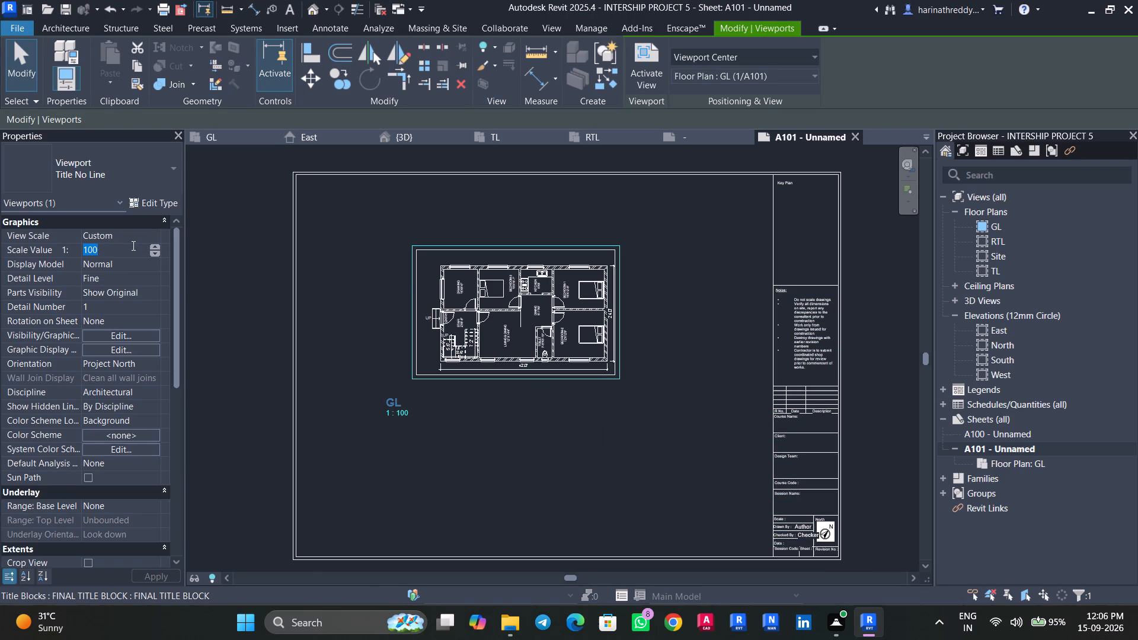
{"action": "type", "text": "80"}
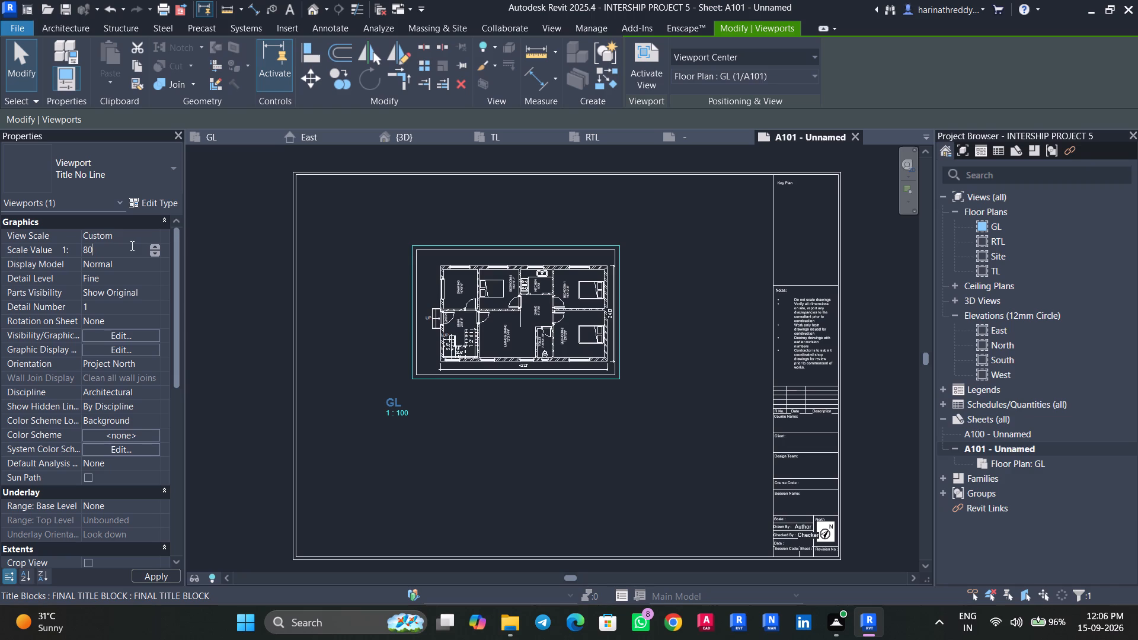
Set the GL viewport's scale value to 1:50.
{"action": "left_click", "coordinate": [120, 249]}
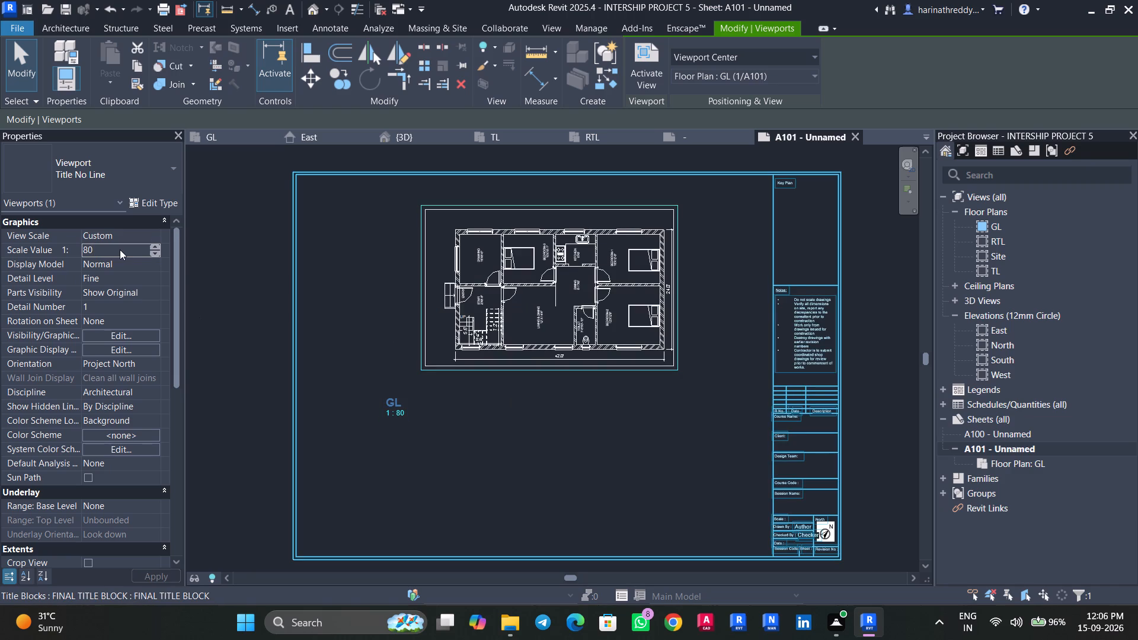
{"action": "type", "text": "50"}
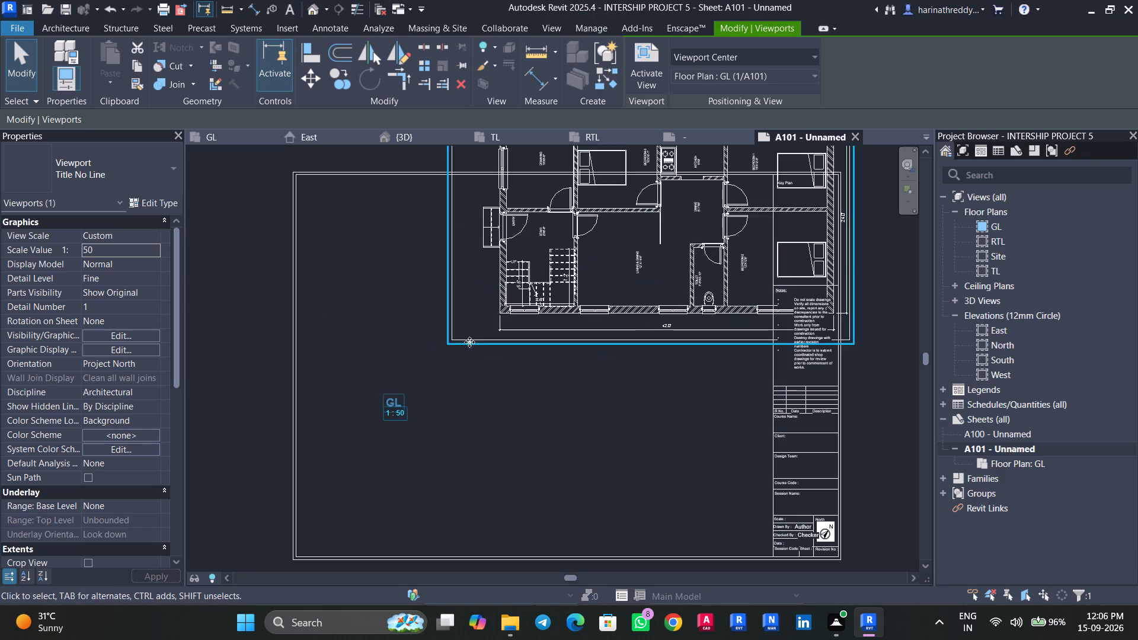
Move the GL viewport down and left so the plan fits inside the sheet border, clear of the title block column.
{"action": "scroll", "coordinate": [466, 366], "scroll_direction": "down", "scroll_amount": 3}
{"action": "left_click", "coordinate": [497, 353]}
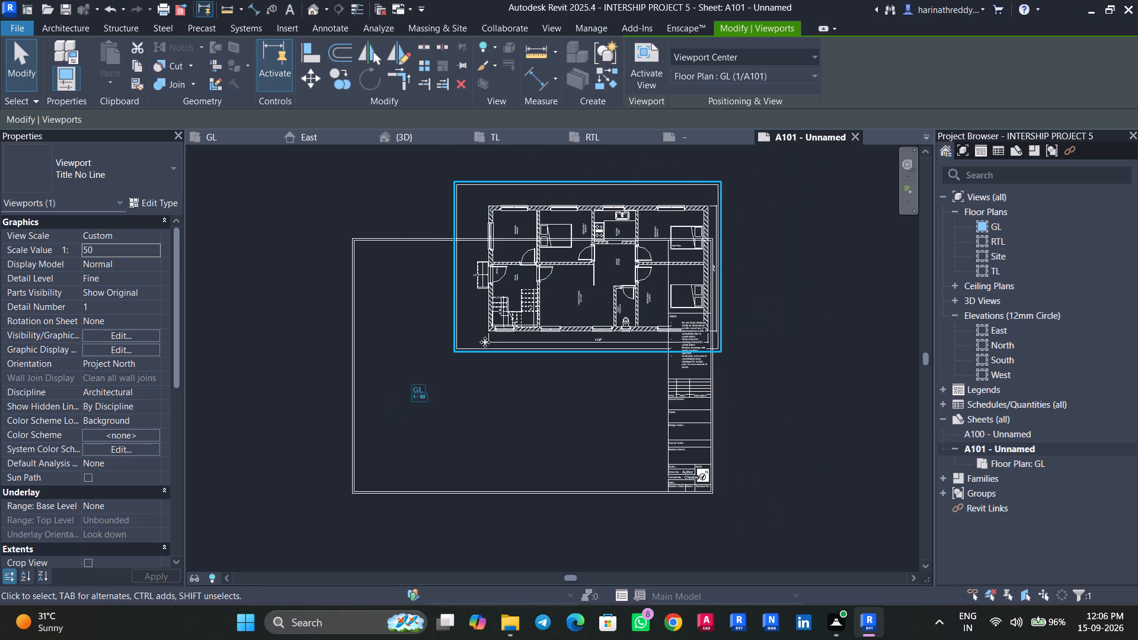
{"action": "left_click_drag", "start_coordinate": [485, 342], "coordinate": [427, 421]}
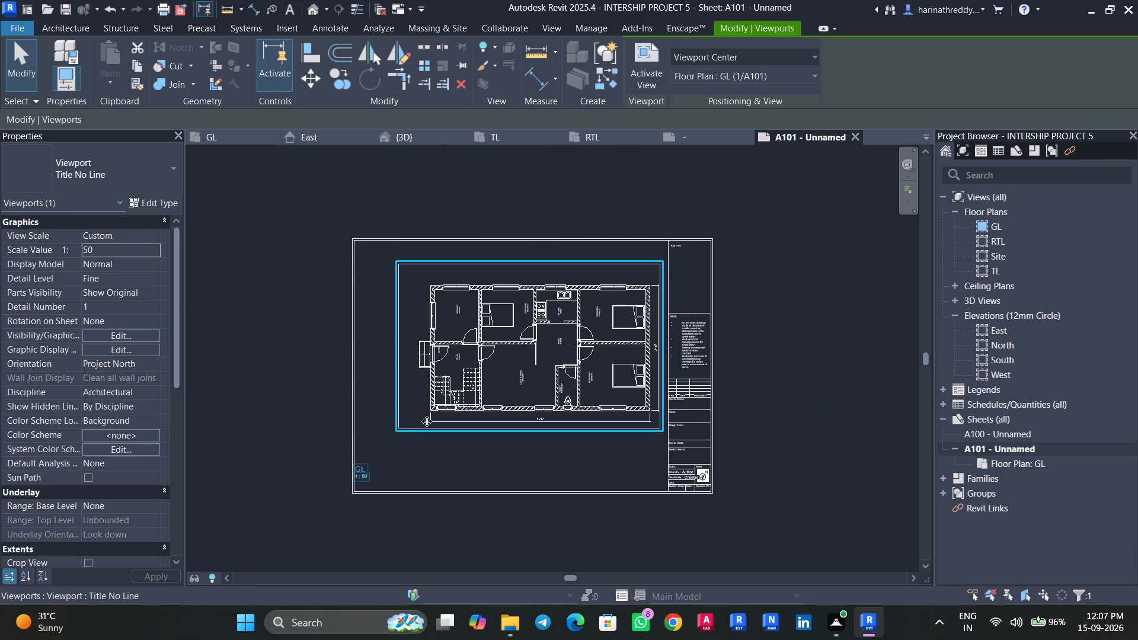
{"action": "left_click_drag", "start_coordinate": [427, 421], "coordinate": [398, 425]}
{"action": "key", "text": "Escape"}
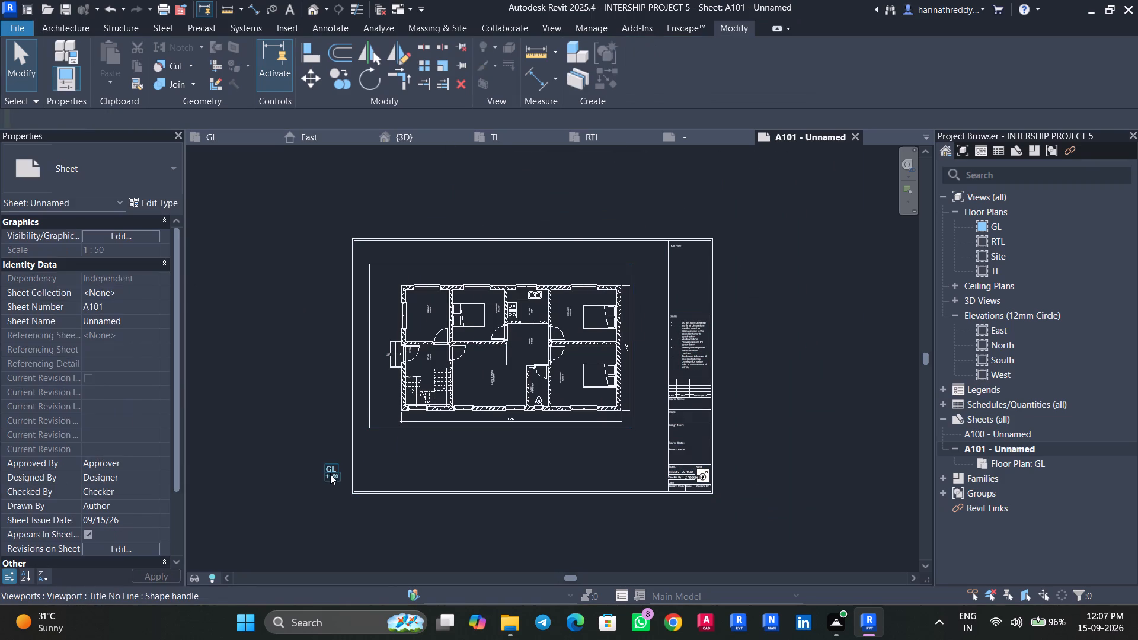
Move the GL view title inside the sheet border, just below the plan's lower-left corner.
{"action": "left_click", "coordinate": [329, 473]}
{"action": "left_click_drag", "start_coordinate": [331, 465], "coordinate": [390, 451]}
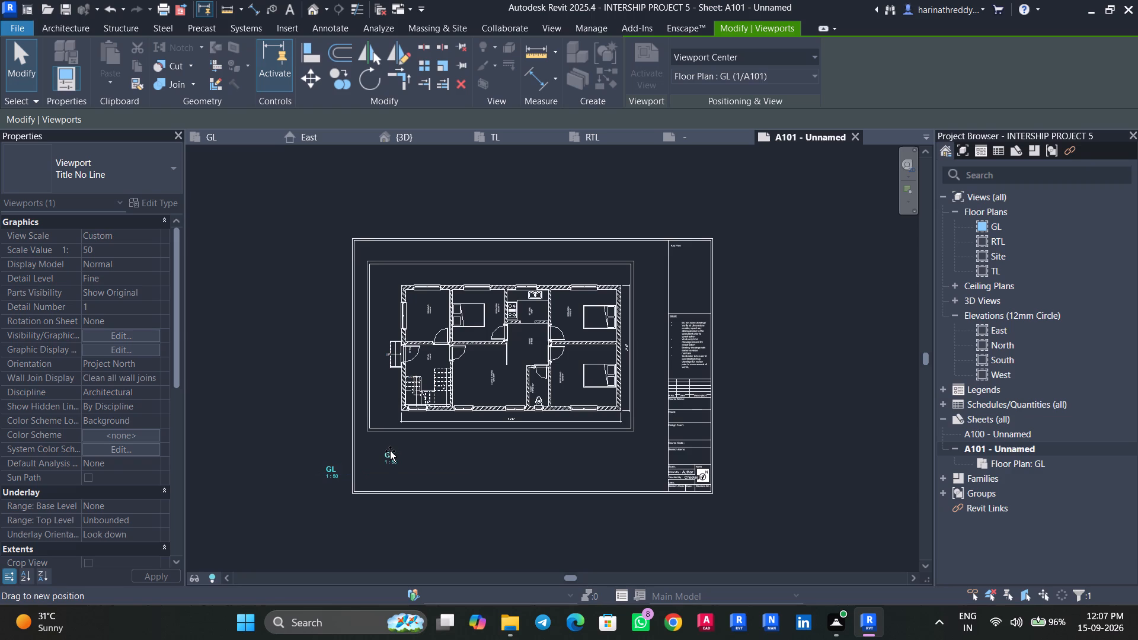
{"action": "left_click_drag", "start_coordinate": [390, 451], "coordinate": [375, 451]}
{"action": "left_click_drag", "start_coordinate": [375, 451], "coordinate": [374, 451]}
{"action": "key", "text": "Escape"}
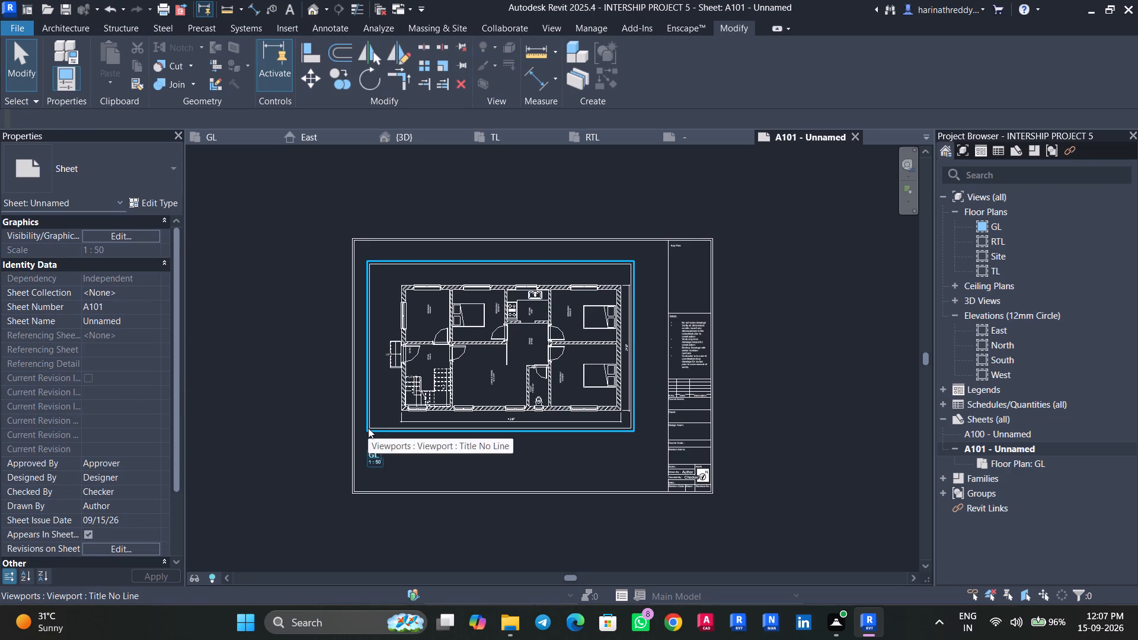
{"action": "left_click", "coordinate": [251, 449]}
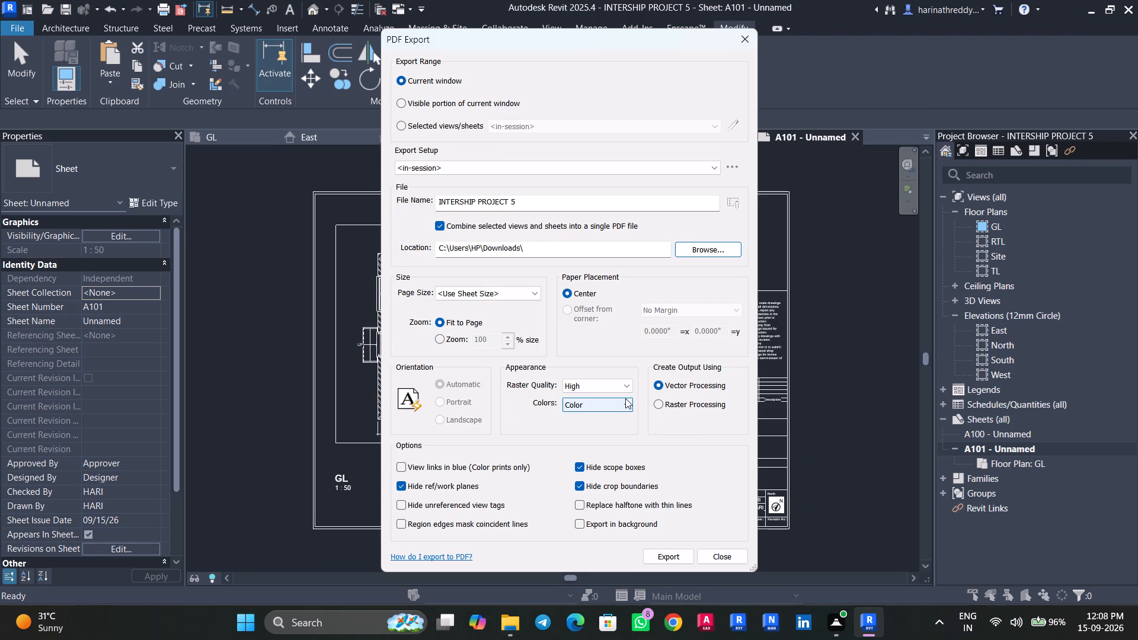
Export sheet A101 as the PDF INTERSHIP PROJECT 5 in the Downloads folder with page size ISO A4 : 210 x 297 mm.
{"action": "left_click", "coordinate": [483, 295]}
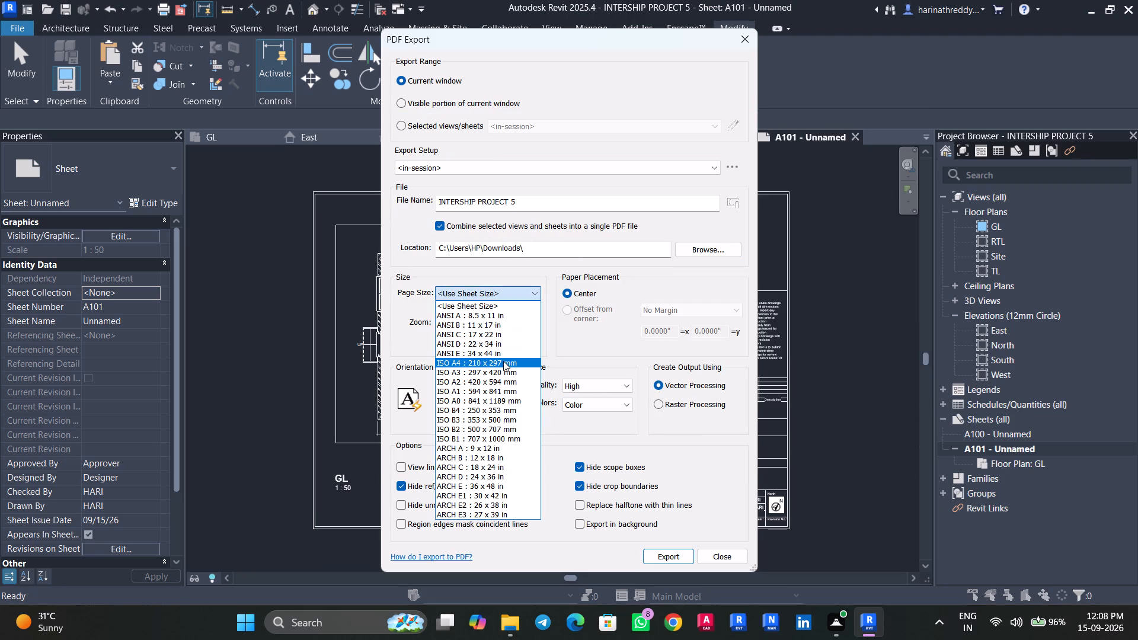
{"action": "left_click", "coordinate": [498, 363]}
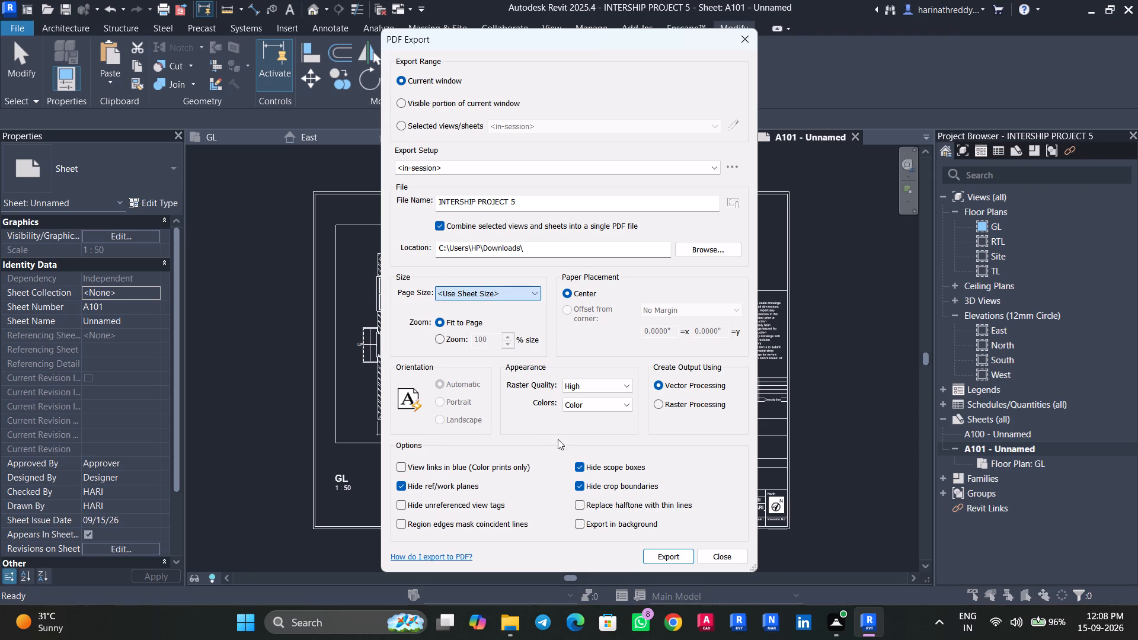
{"action": "left_click", "coordinate": [661, 552]}
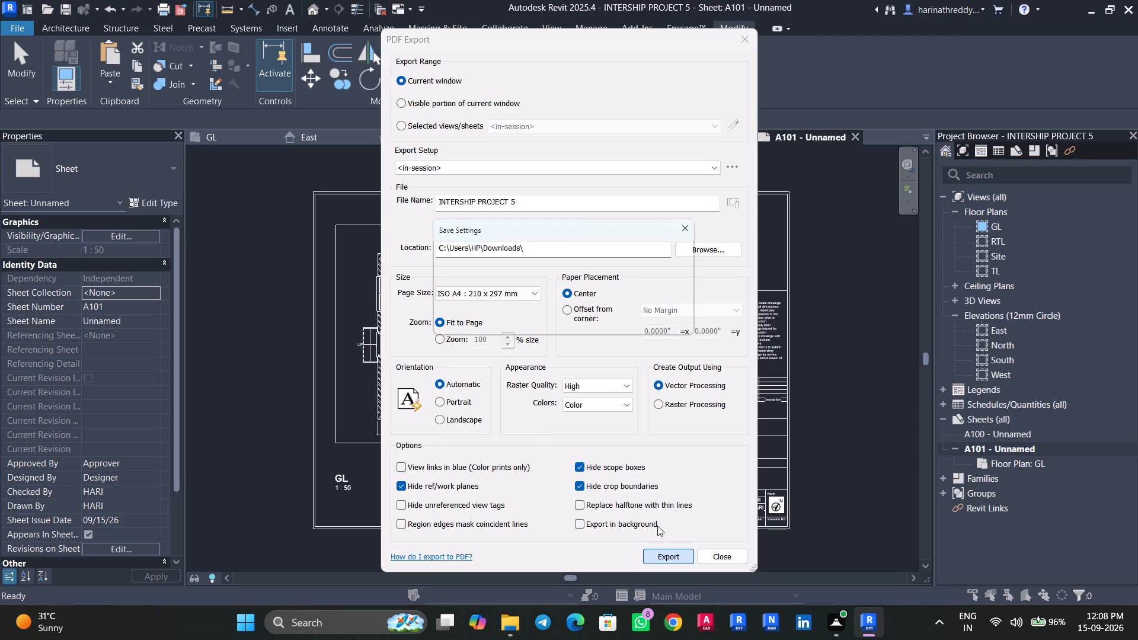
{"action": "left_click", "coordinate": [669, 321]}
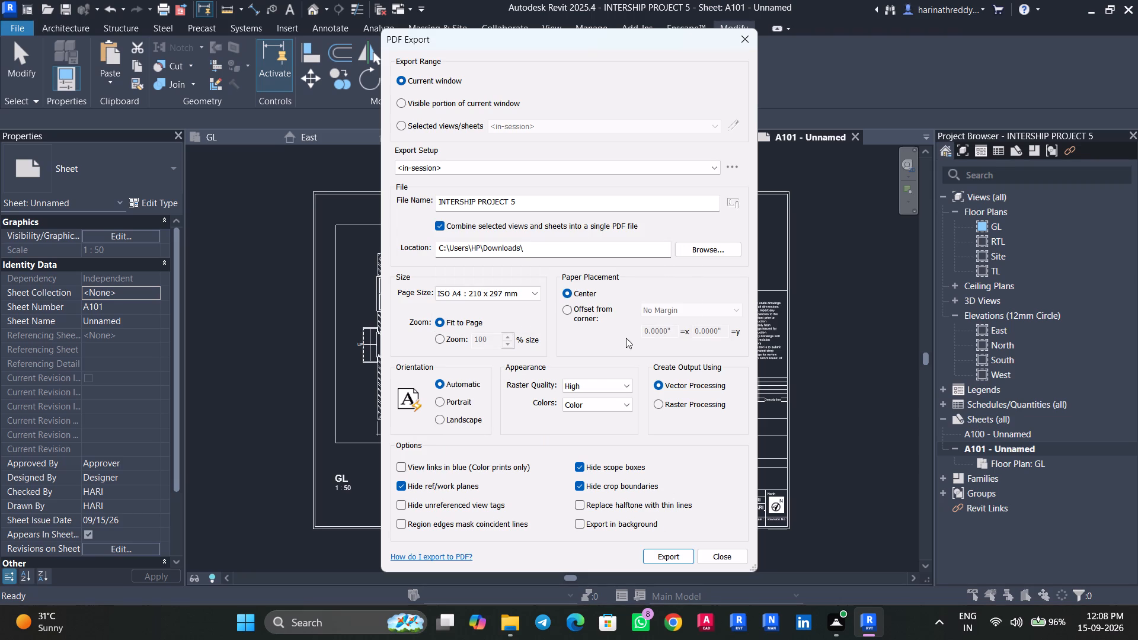
{"action": "left_click", "coordinate": [562, 201]}
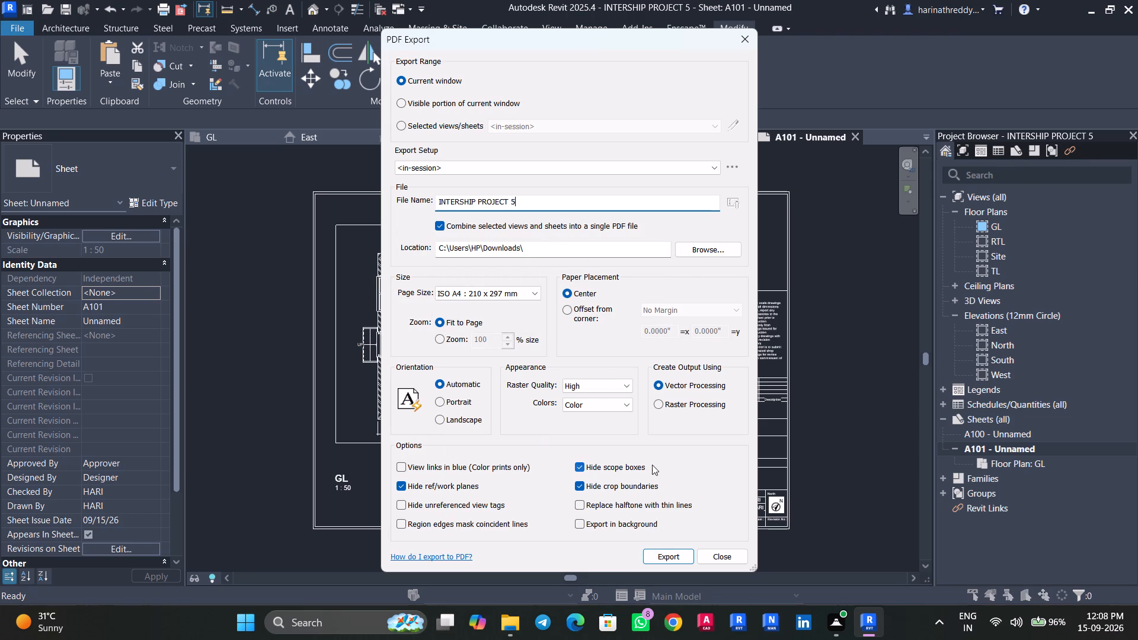
{"action": "left_click", "coordinate": [664, 551]}
{"action": "left_click", "coordinate": [599, 325]}
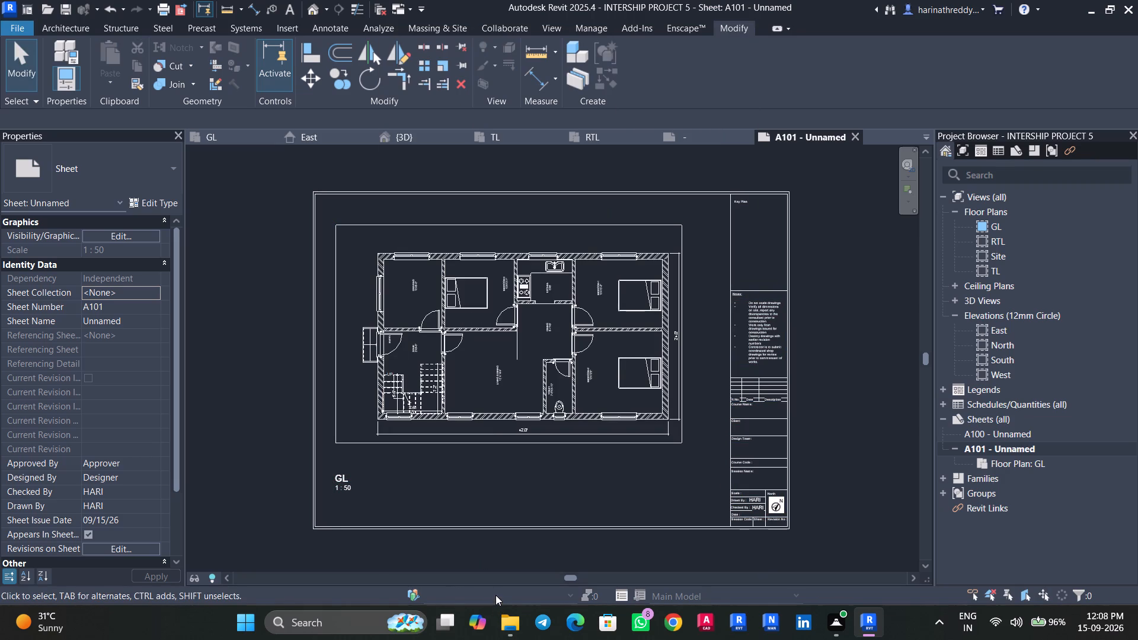
Save the project.
{"action": "left_click", "coordinate": [616, 562]}
{"action": "key", "text": "ctrl+s"}
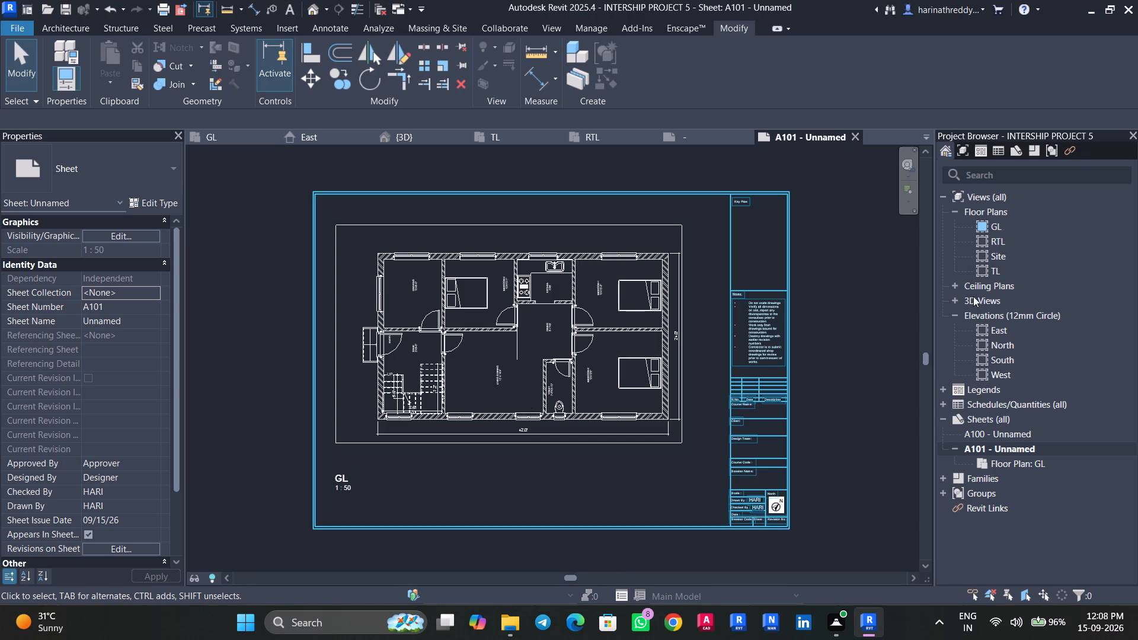
Review the GL floor plan and the 3D model, examining the entrance steps, the terrace level and the long outer wall with four windows.
{"action": "double_click", "coordinate": [1000, 228]}
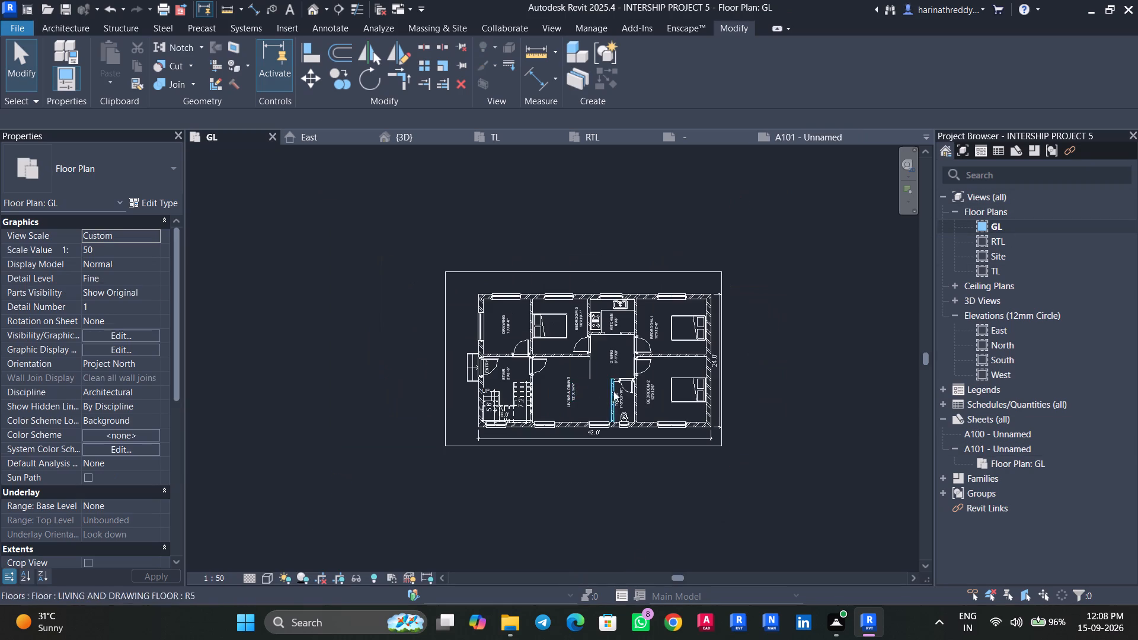
{"action": "scroll", "coordinate": [446, 462], "scroll_direction": "up", "scroll_amount": 5}
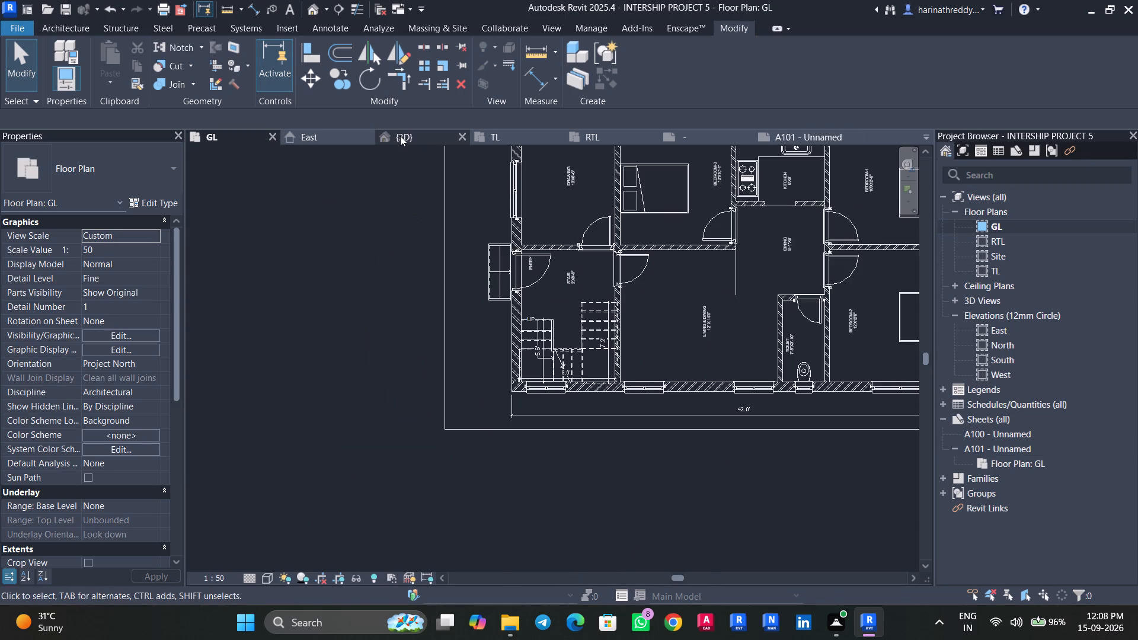
{"action": "left_click", "coordinate": [400, 136]}
{"action": "middle_click_drag", "start_coordinate": [639, 489], "coordinate": [671, 404]}
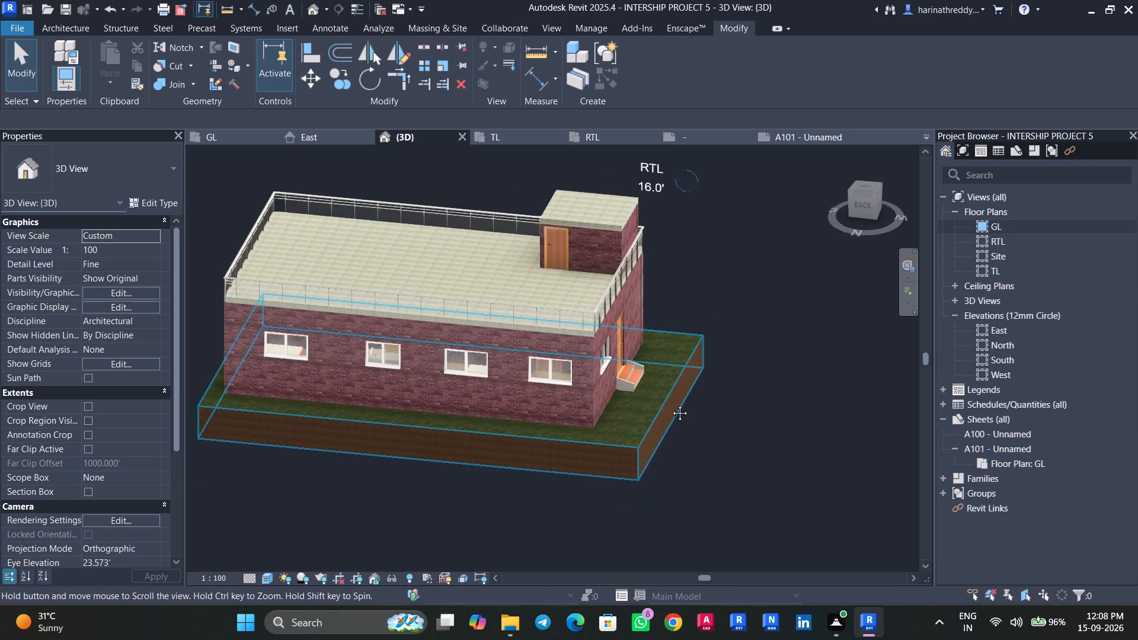
{"action": "middle_click_drag", "start_coordinate": [671, 404], "coordinate": [676, 399]}
{"action": "scroll", "coordinate": [659, 346], "scroll_direction": "up", "scroll_amount": 9}
{"action": "scroll", "coordinate": [618, 425], "scroll_direction": "up", "scroll_amount": 4}
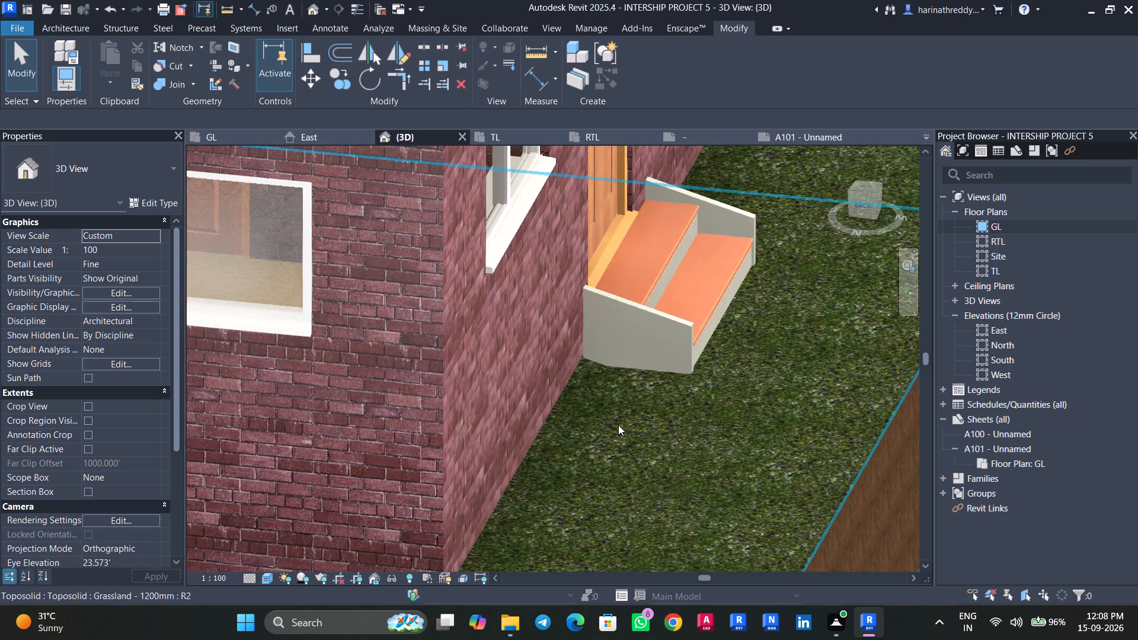
{"action": "left_click", "coordinate": [661, 335]}
{"action": "scroll", "coordinate": [648, 388], "scroll_direction": "down", "scroll_amount": 3}
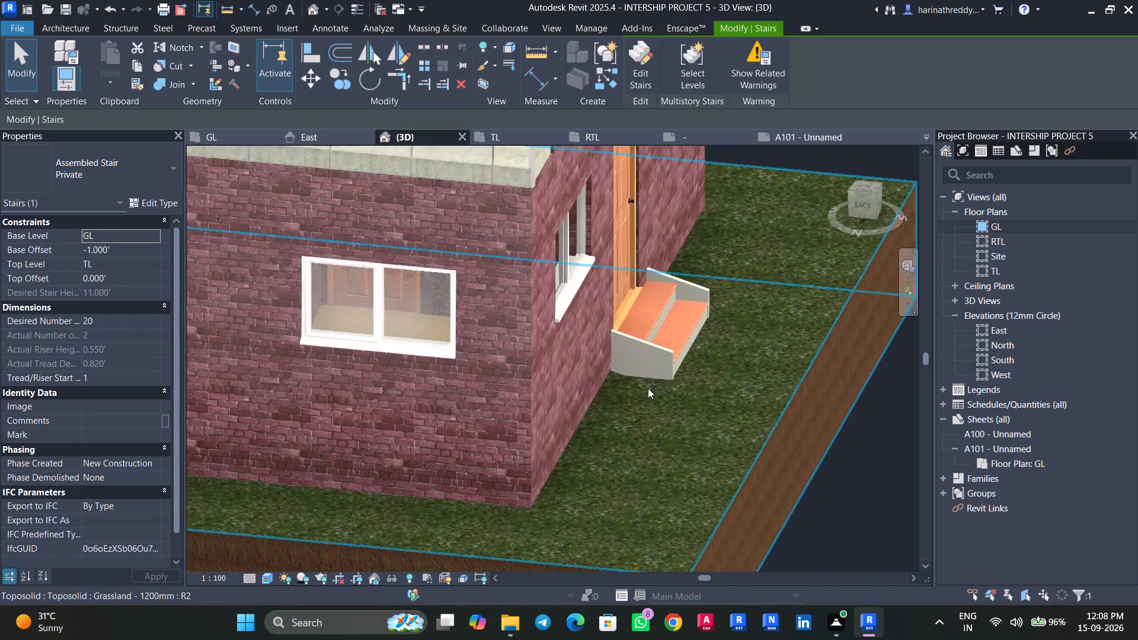
{"action": "scroll", "coordinate": [648, 388], "scroll_direction": "down", "scroll_amount": 7}
{"action": "left_click", "coordinate": [762, 532]}
{"action": "scroll", "coordinate": [618, 494], "scroll_direction": "down", "scroll_amount": 1}
{"action": "scroll", "coordinate": [618, 494], "scroll_direction": "up", "scroll_amount": 1}
{"action": "scroll", "coordinate": [618, 494], "scroll_direction": "down", "scroll_amount": 2}
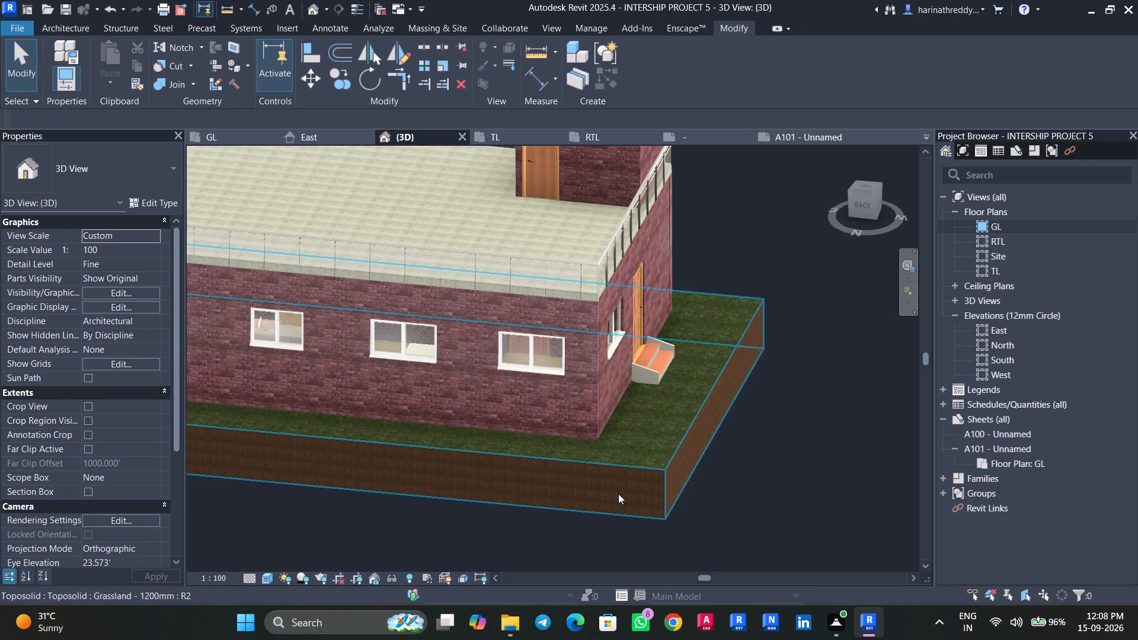
{"action": "scroll", "coordinate": [500, 494], "scroll_direction": "down", "scroll_amount": 2}
{"action": "middle_click_drag", "start_coordinate": [500, 494], "coordinate": [513, 494]}
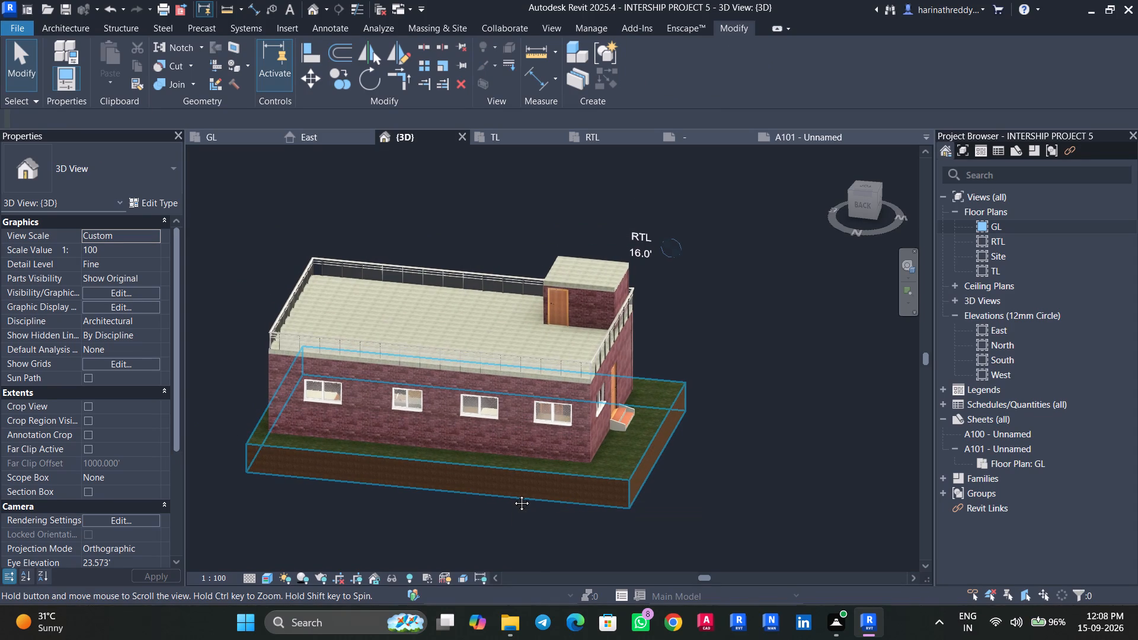
{"action": "middle_click_drag", "start_coordinate": [513, 494], "coordinate": [519, 490]}
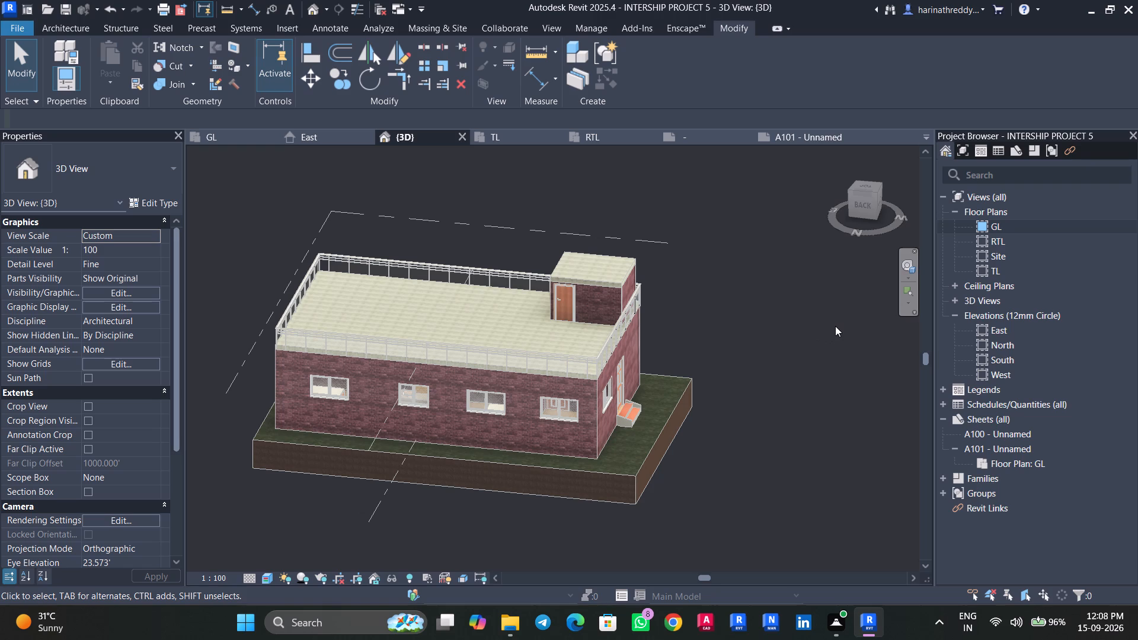
{"action": "scroll", "coordinate": [835, 326], "scroll_direction": "up", "scroll_amount": 2}
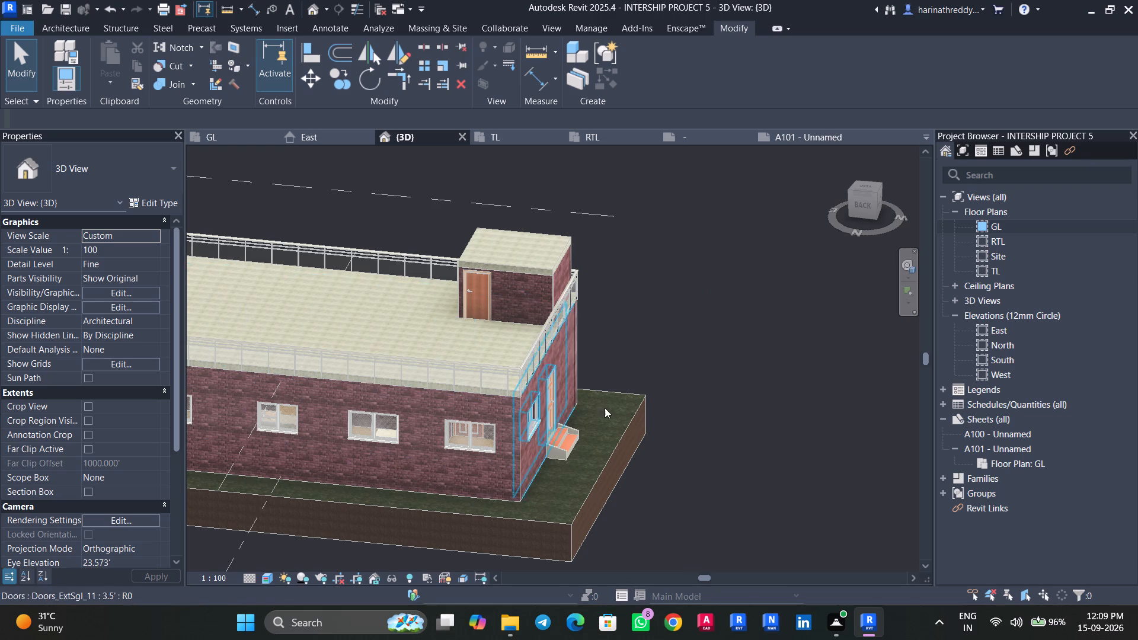
{"action": "middle_click_drag", "start_coordinate": [698, 367], "coordinate": [804, 317]}
{"action": "scroll", "coordinate": [798, 337], "scroll_direction": "down", "scroll_amount": 1}
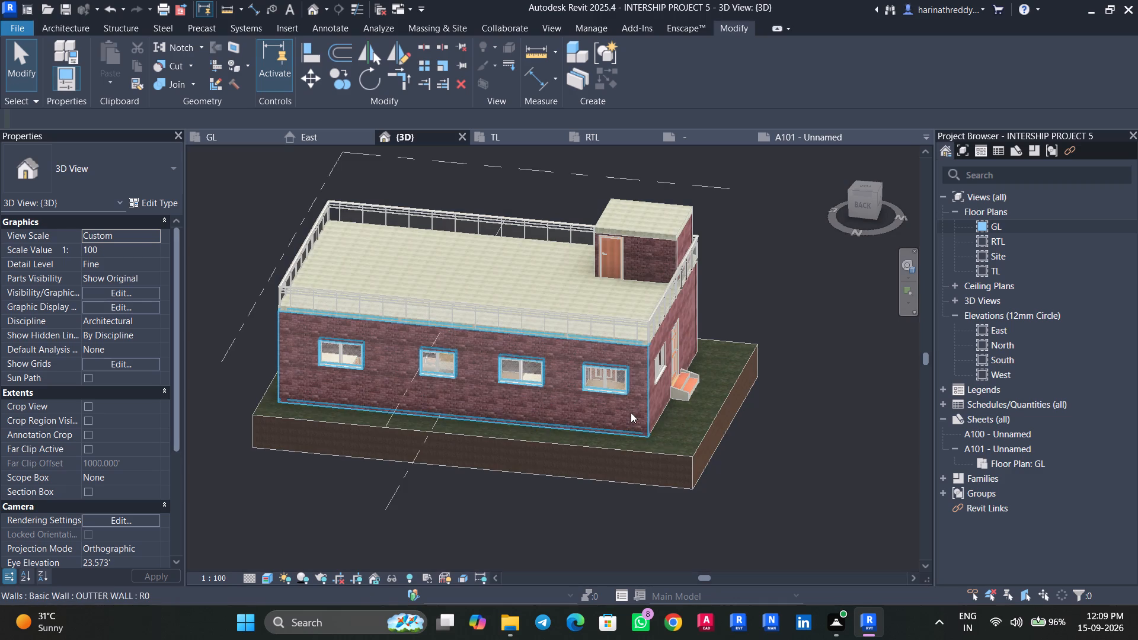
{"action": "left_click", "coordinate": [631, 412]}
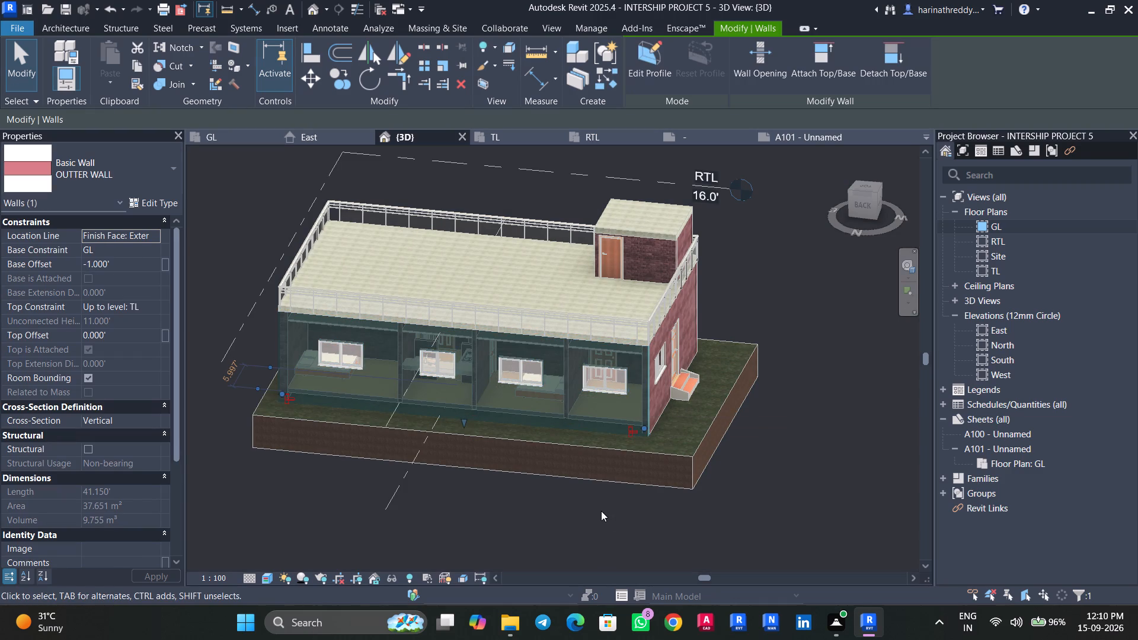
{"action": "left_click", "coordinate": [765, 529]}
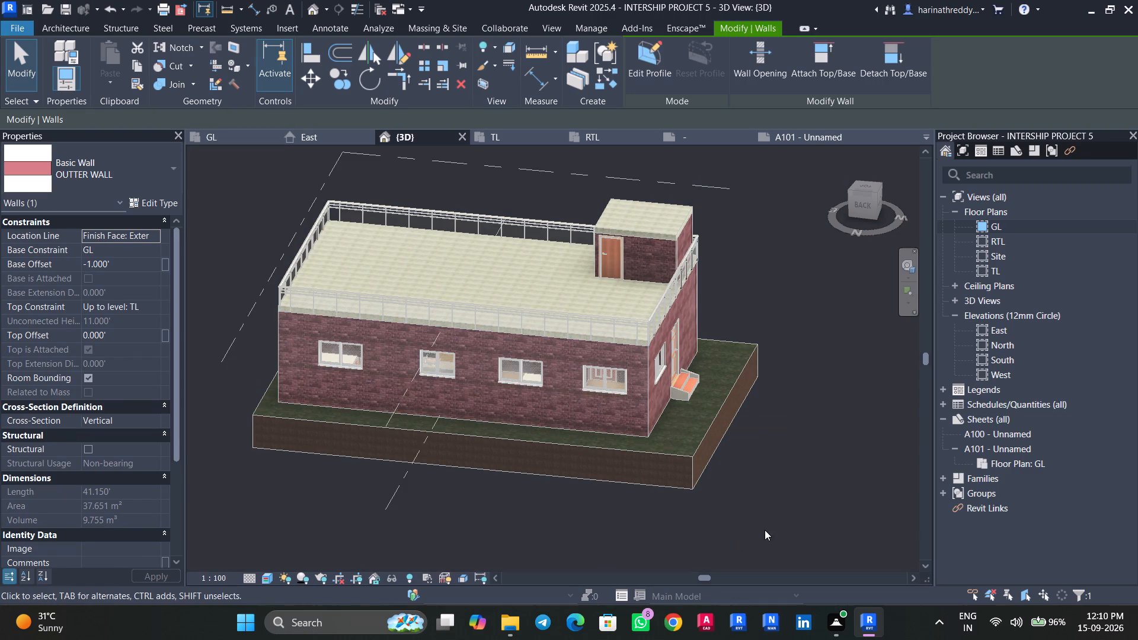
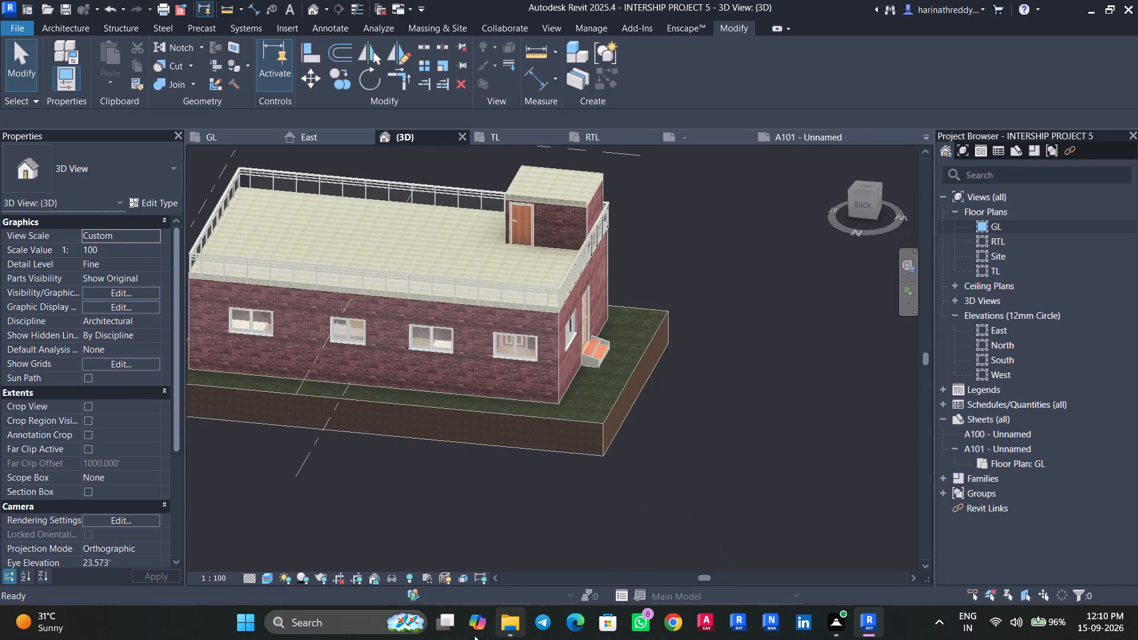
Open INTERSHIP PROJECT 5.pdf from the Downloads folder, review its GL floor plan sheet, and return to Revit.
{"action": "left_click", "coordinate": [501, 626]}
{"action": "left_click", "coordinate": [132, 46]}
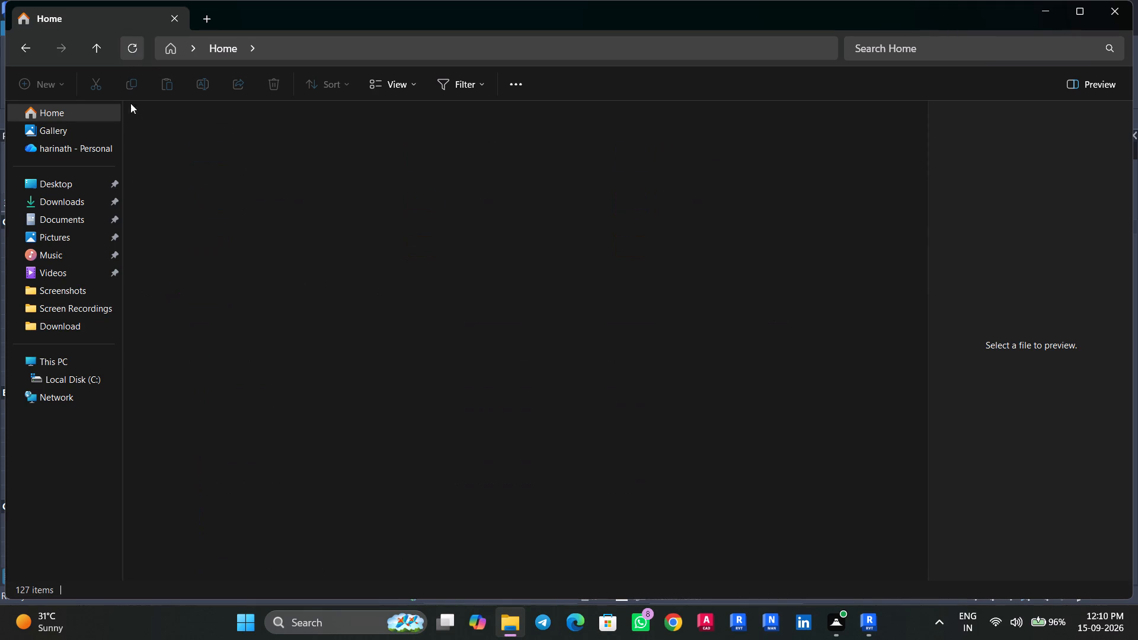
{"action": "left_click", "coordinate": [46, 203]}
{"action": "double_click", "coordinate": [149, 180]}
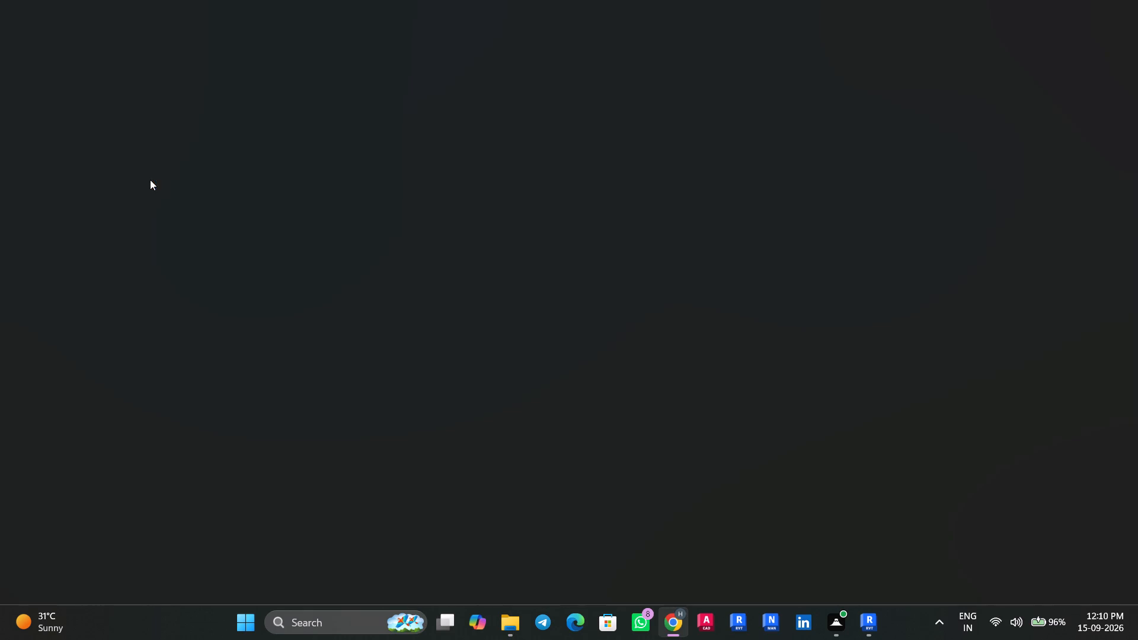
{"action": "scroll", "coordinate": [554, 377], "scroll_direction": "down", "scroll_amount": 4}
{"action": "scroll", "coordinate": [554, 384], "scroll_direction": "up", "scroll_amount": 3}
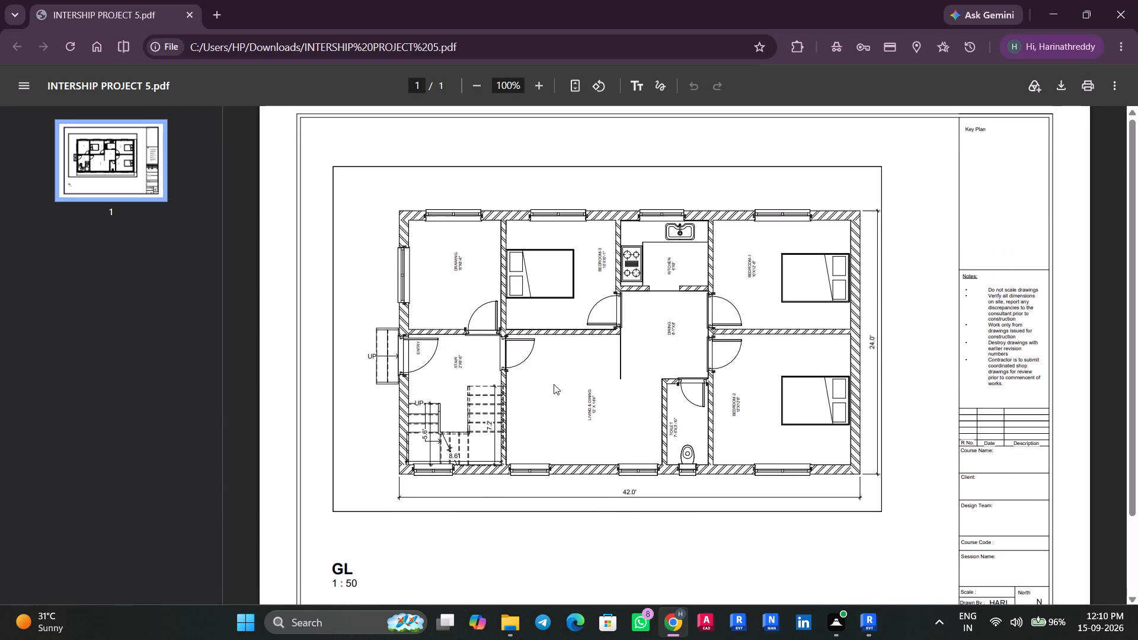
{"action": "left_click", "coordinate": [902, 568]}
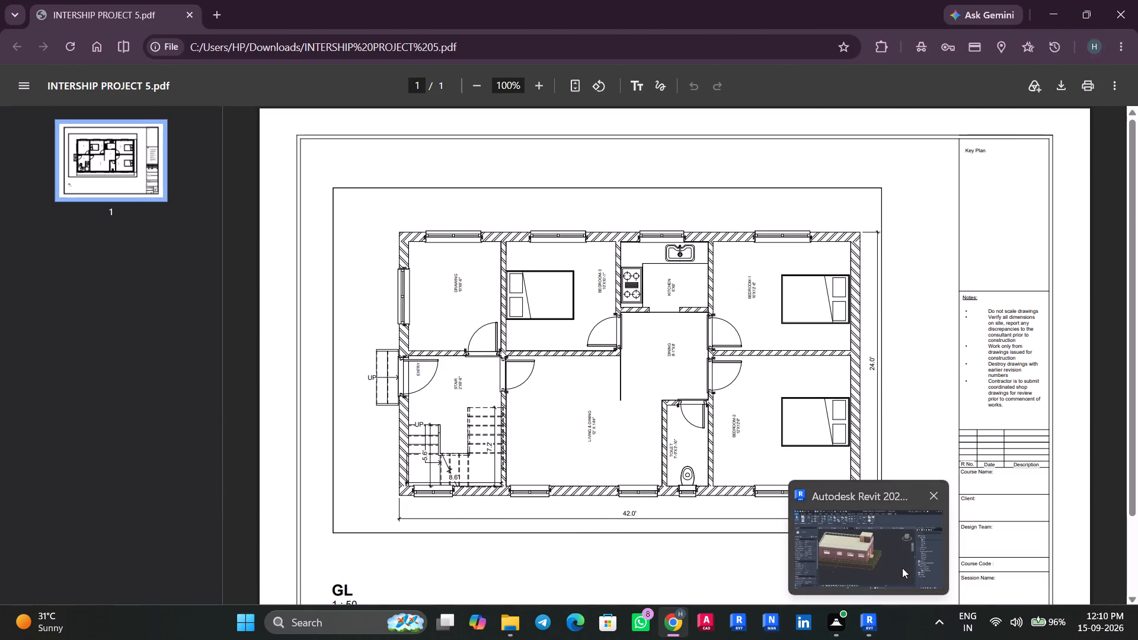
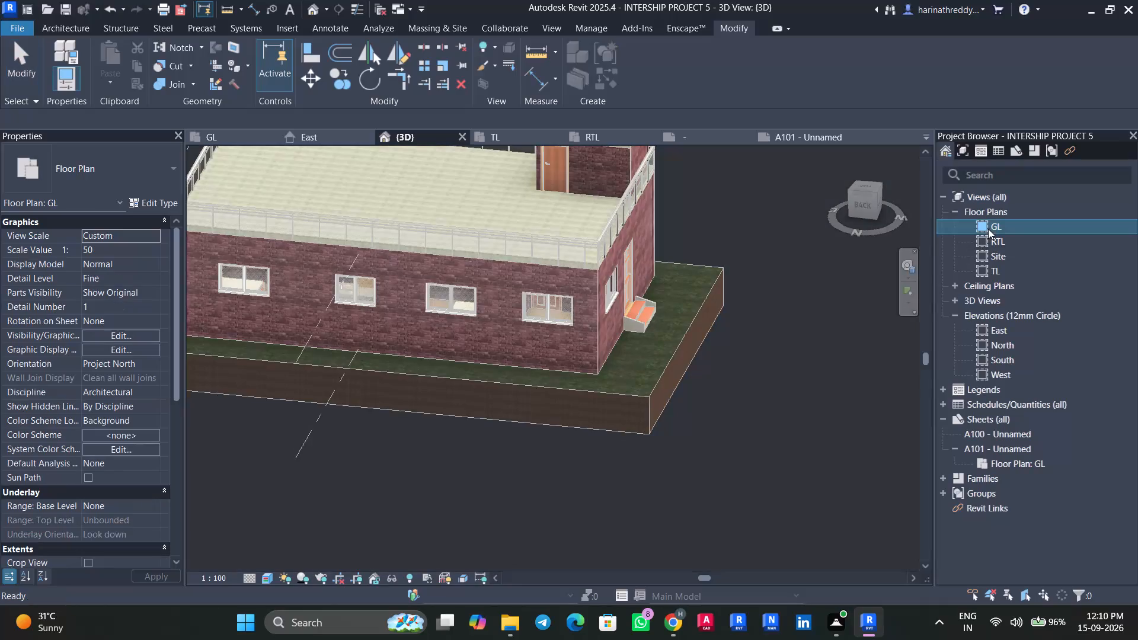
Examine the GL floor plan's room labels and overall layout for readability.
{"action": "scroll", "coordinate": [402, 513], "scroll_direction": "down", "scroll_amount": 3}
{"action": "middle_click_drag", "start_coordinate": [402, 508], "coordinate": [270, 576]}
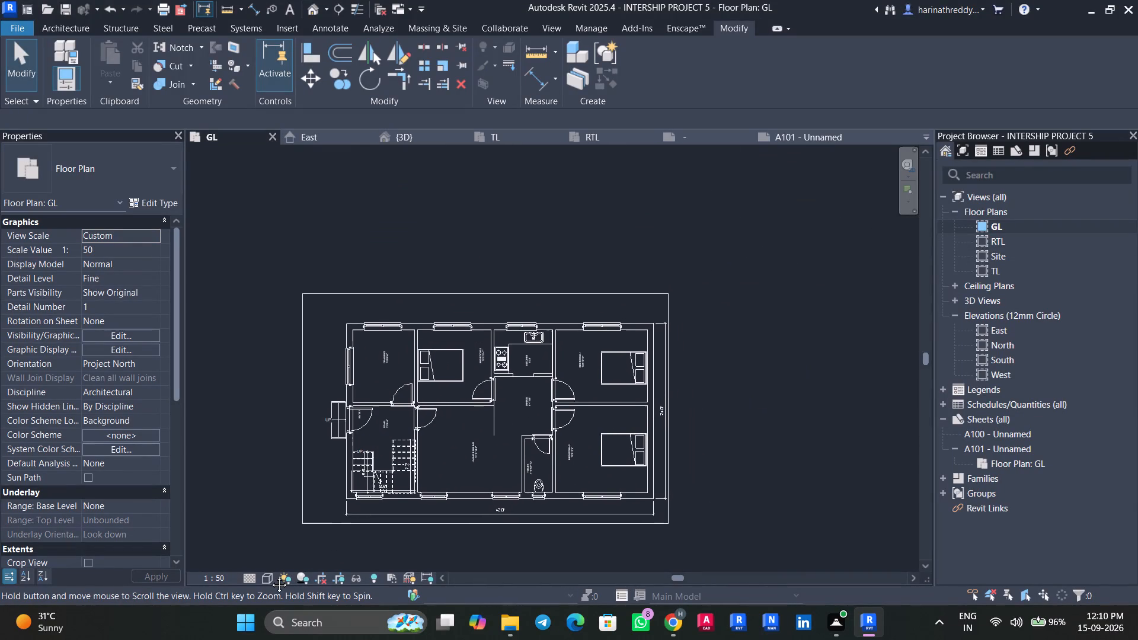
{"action": "middle_click_drag", "start_coordinate": [270, 576], "coordinate": [268, 577]}
{"action": "scroll", "coordinate": [262, 491], "scroll_direction": "up", "scroll_amount": 2}
{"action": "scroll", "coordinate": [284, 474], "scroll_direction": "down", "scroll_amount": 2}
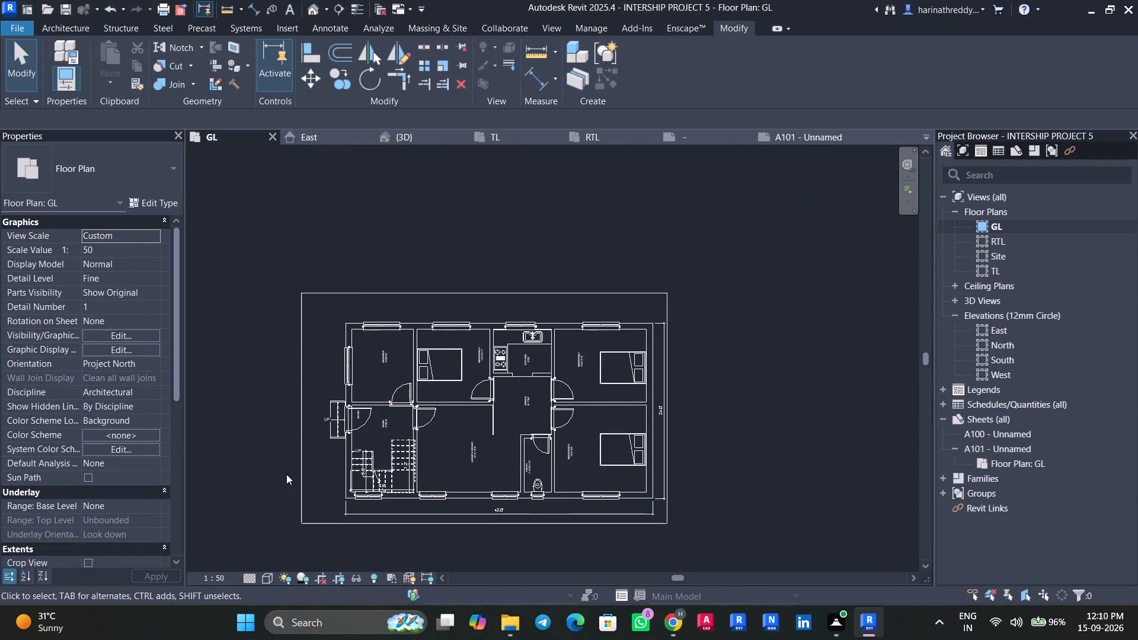
{"action": "middle_click_drag", "start_coordinate": [289, 478], "coordinate": [242, 521]}
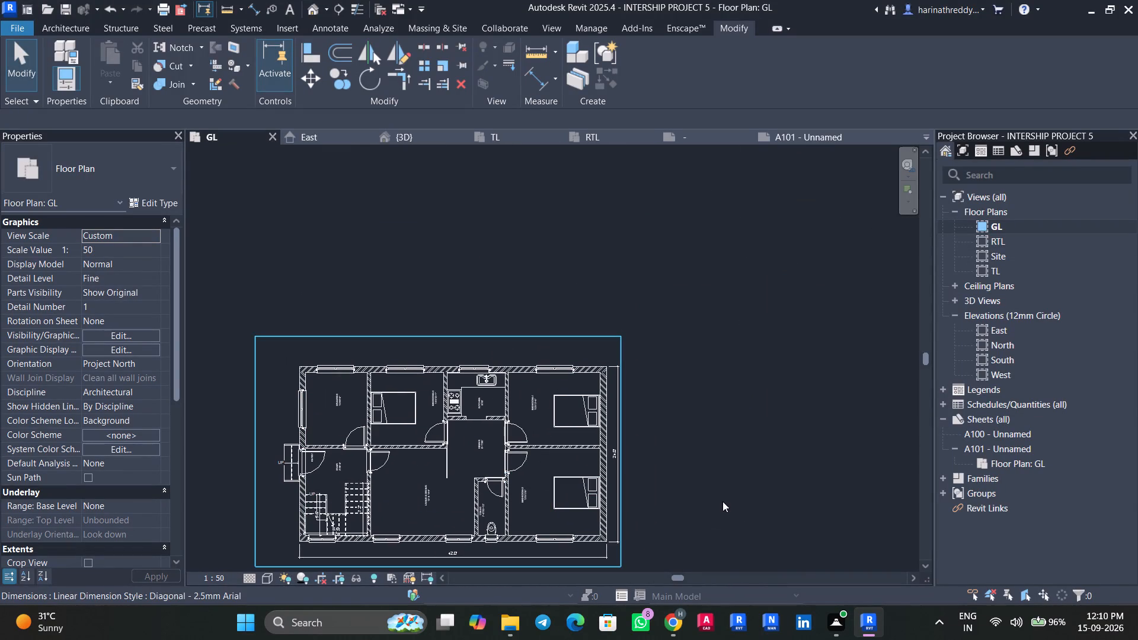
{"action": "scroll", "coordinate": [702, 497], "scroll_direction": "up", "scroll_amount": 2}
{"action": "scroll", "coordinate": [634, 478], "scroll_direction": "up", "scroll_amount": 2}
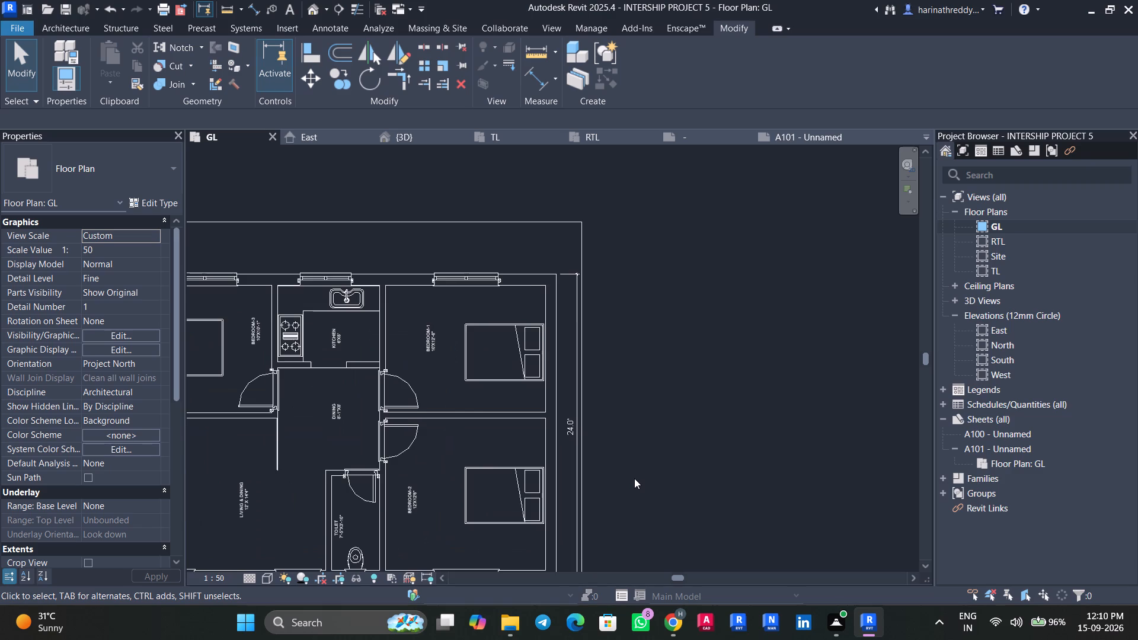
{"action": "scroll", "coordinate": [634, 478], "scroll_direction": "down", "scroll_amount": 5}
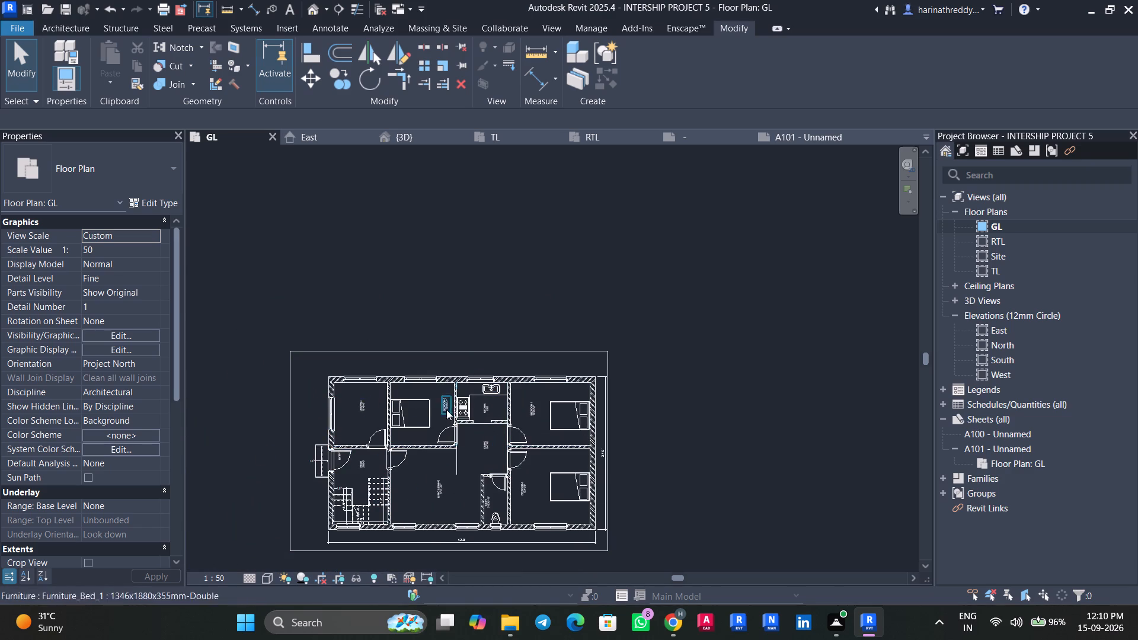
{"action": "scroll", "coordinate": [629, 507], "scroll_direction": "up", "scroll_amount": 2}
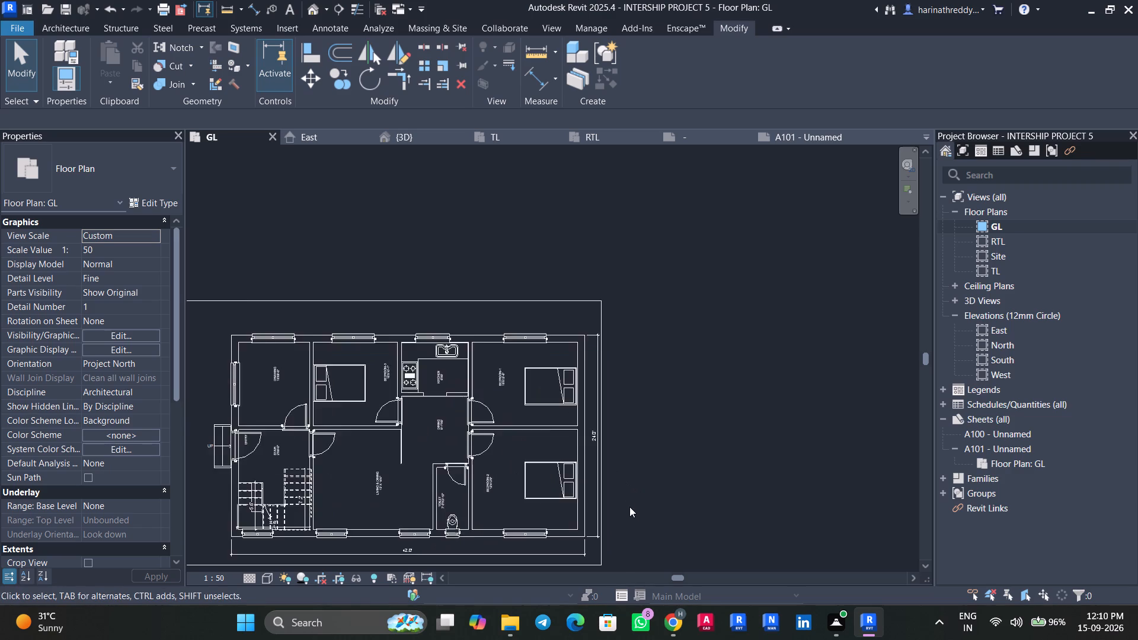
{"action": "scroll", "coordinate": [629, 507], "scroll_direction": "up", "scroll_amount": 1}
{"action": "scroll", "coordinate": [629, 505], "scroll_direction": "down", "scroll_amount": 3}
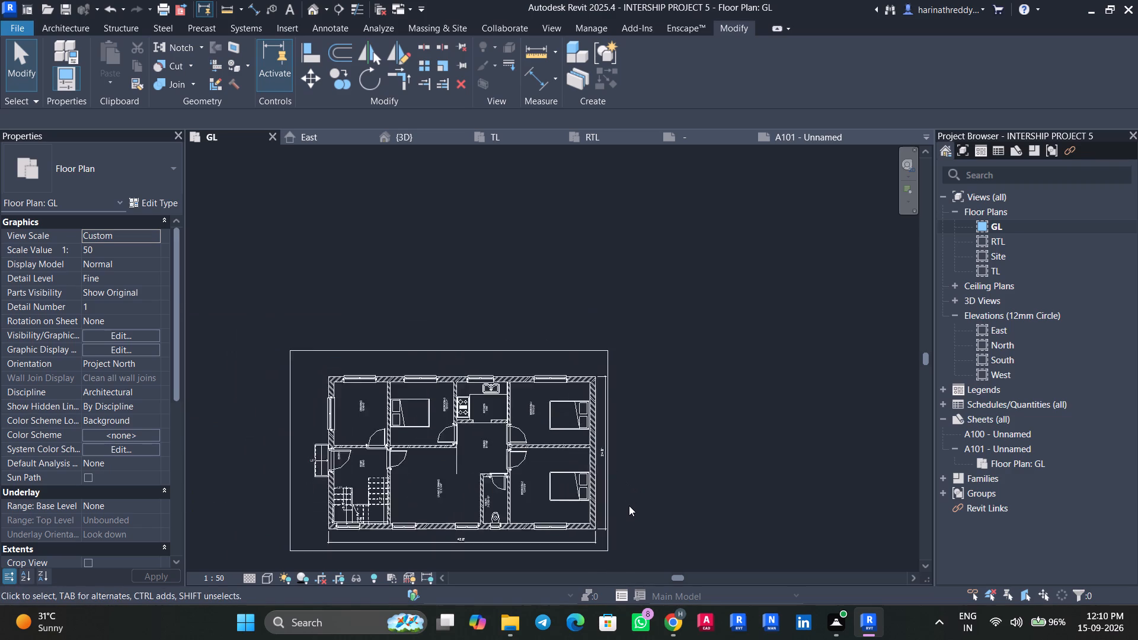
{"action": "scroll", "coordinate": [629, 505], "scroll_direction": "down", "scroll_amount": 1}
{"action": "scroll", "coordinate": [453, 492], "scroll_direction": "up", "scroll_amount": 2}
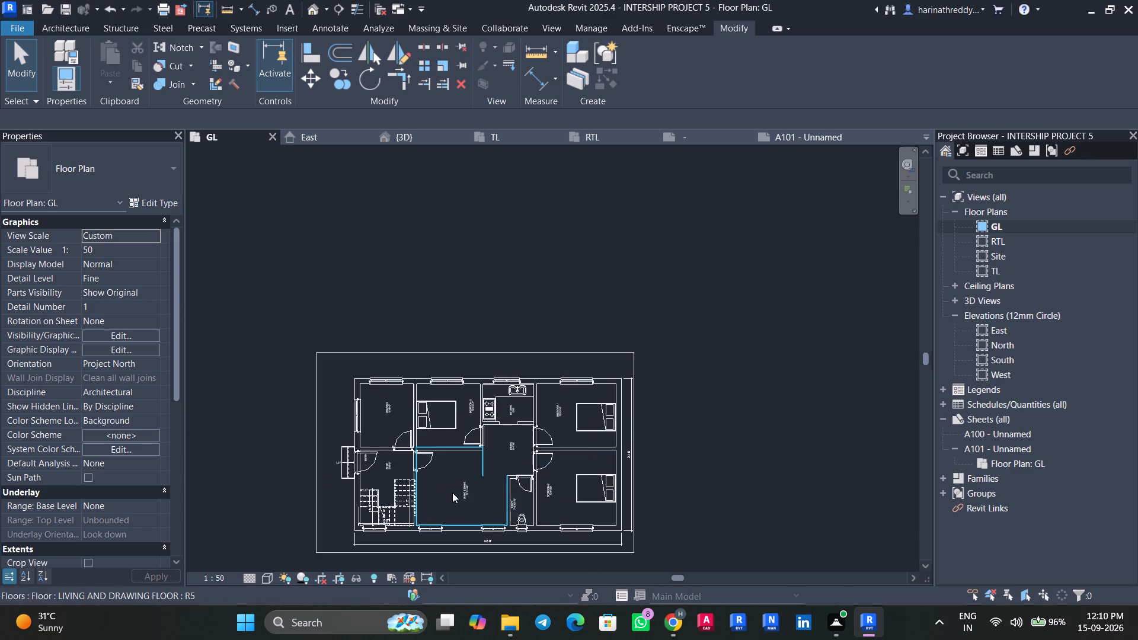
Select all the 1.5MM room label text notes in the GL plan and duplicate their text type as 2MM.
{"action": "scroll", "coordinate": [452, 492], "scroll_direction": "up", "scroll_amount": 5}
{"action": "middle_click_drag", "start_coordinate": [452, 492], "coordinate": [402, 458]}
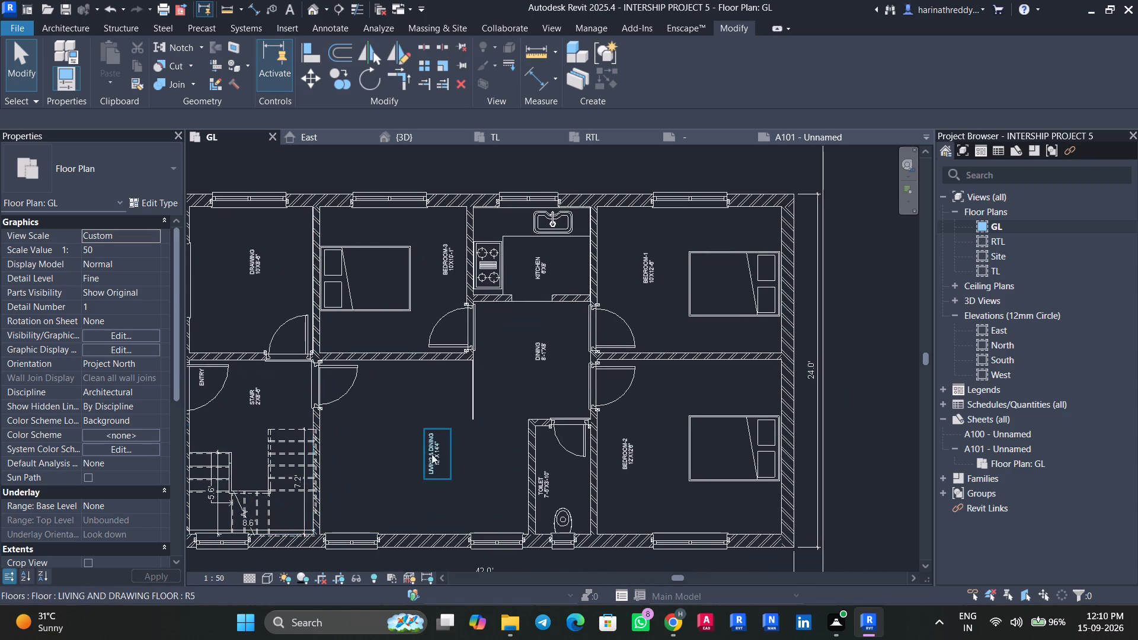
{"action": "left_click", "coordinate": [436, 453]}
{"action": "scroll", "coordinate": [430, 480], "scroll_direction": "up", "scroll_amount": 3}
{"action": "scroll", "coordinate": [409, 484], "scroll_direction": "down", "scroll_amount": 4}
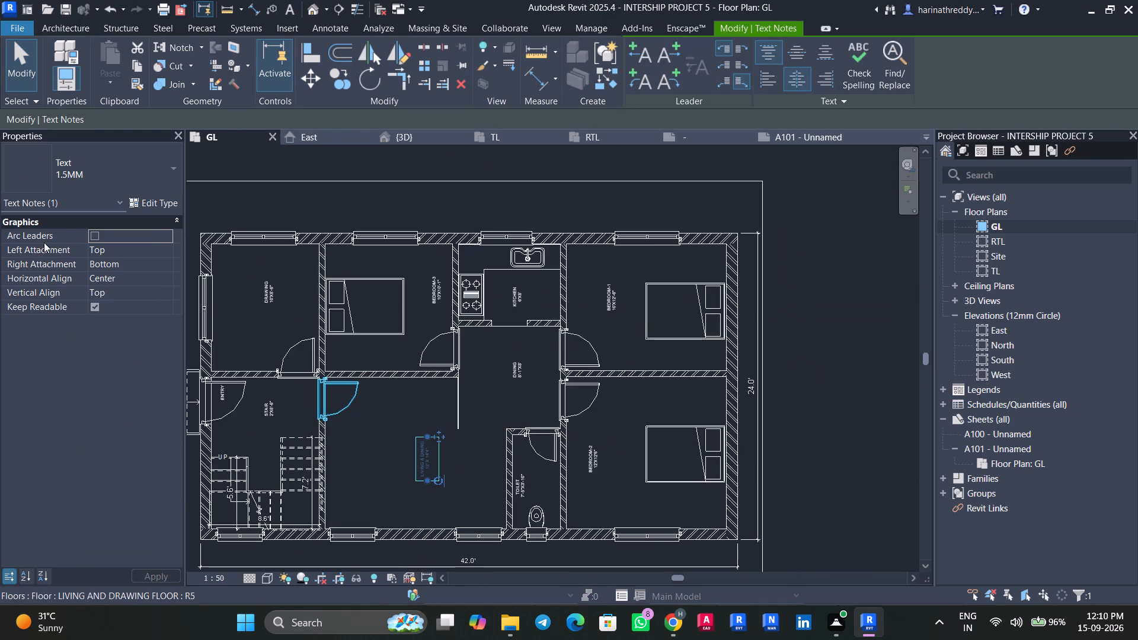
{"action": "left_click", "coordinate": [146, 181]}
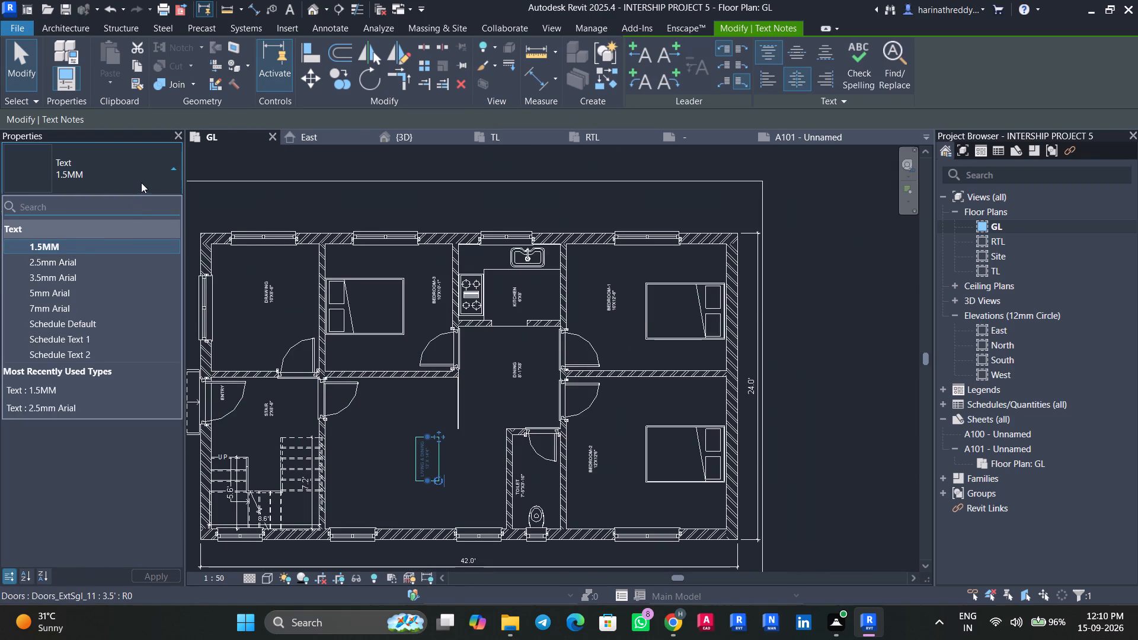
{"action": "key", "text": "Escape"}
{"action": "key", "text": "s"}
{"action": "key", "text": "a"}
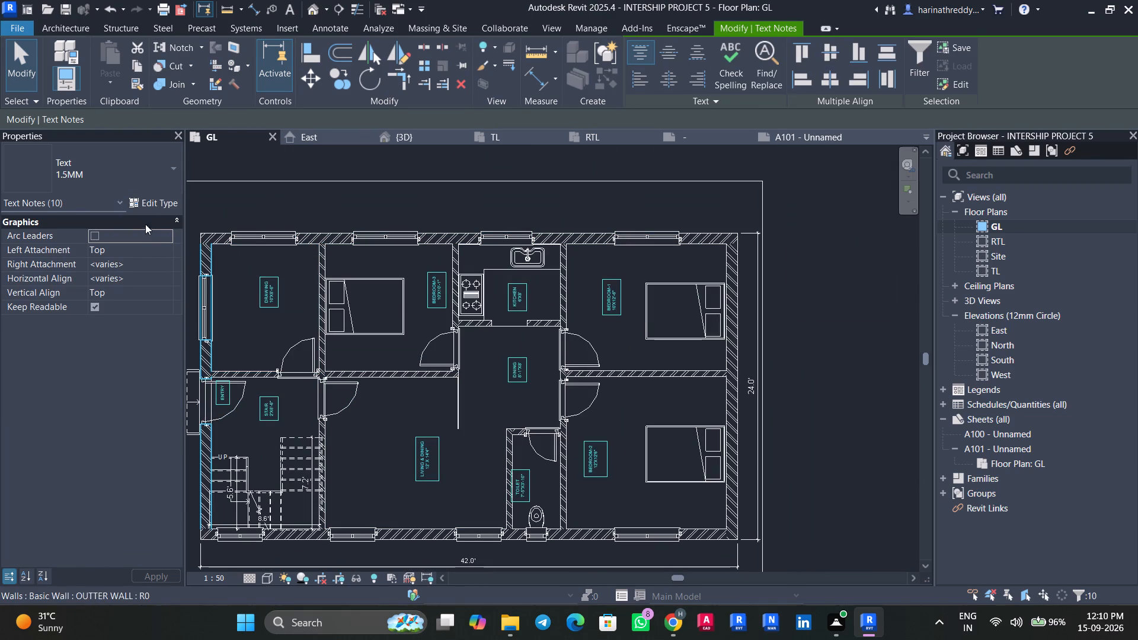
{"action": "left_click", "coordinate": [163, 207]}
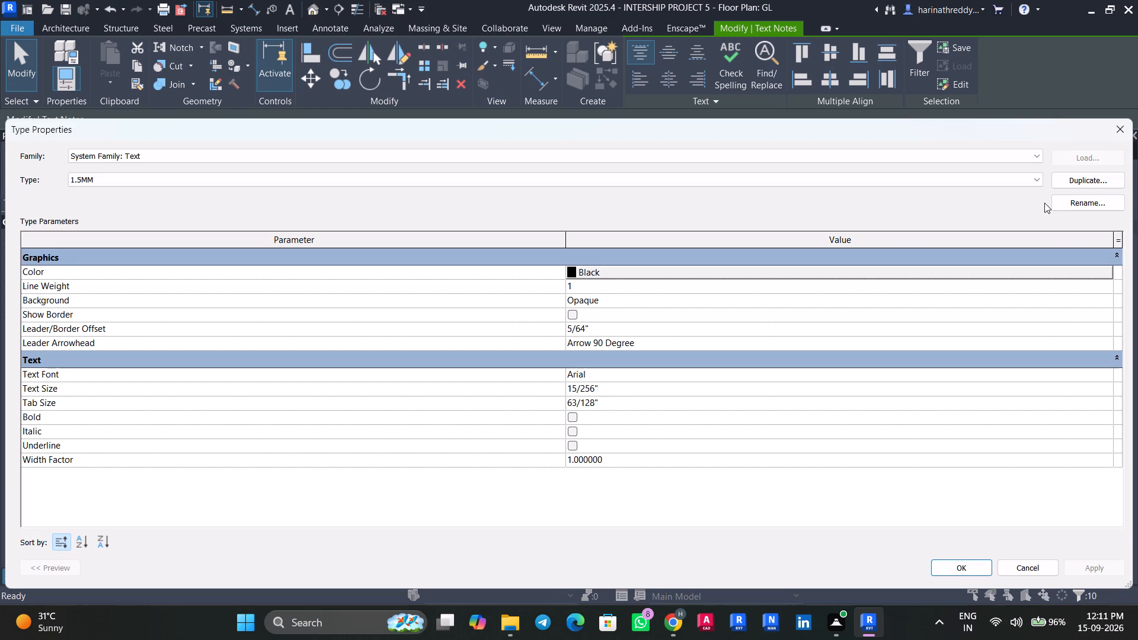
{"action": "left_click", "coordinate": [1092, 175]}
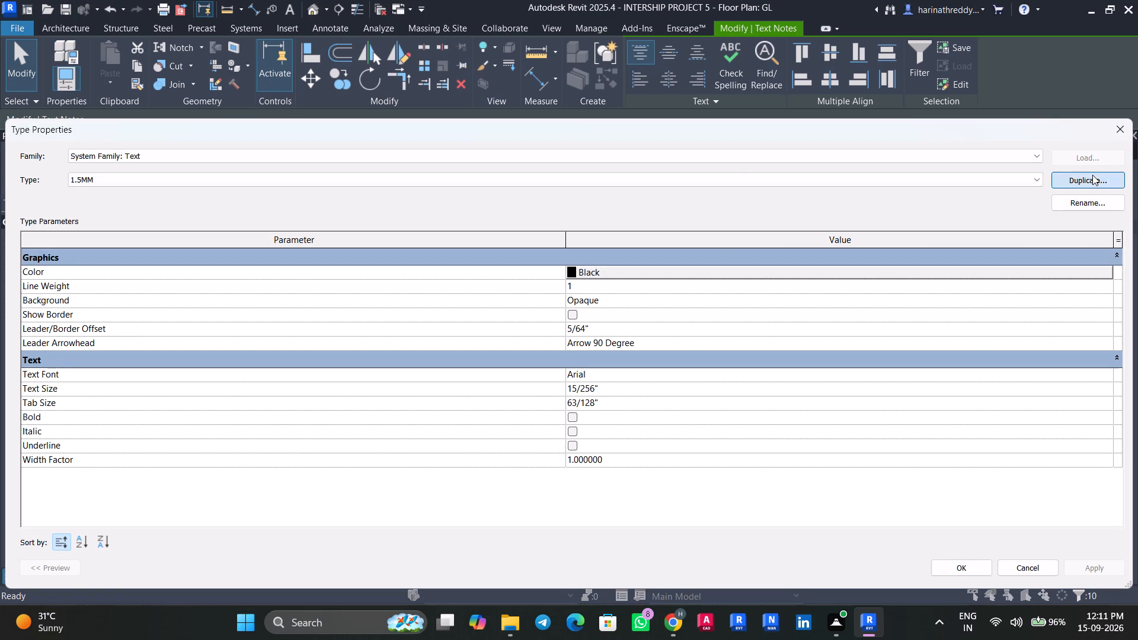
{"action": "type", "text": "2MM"}
{"action": "key", "text": "Return"}
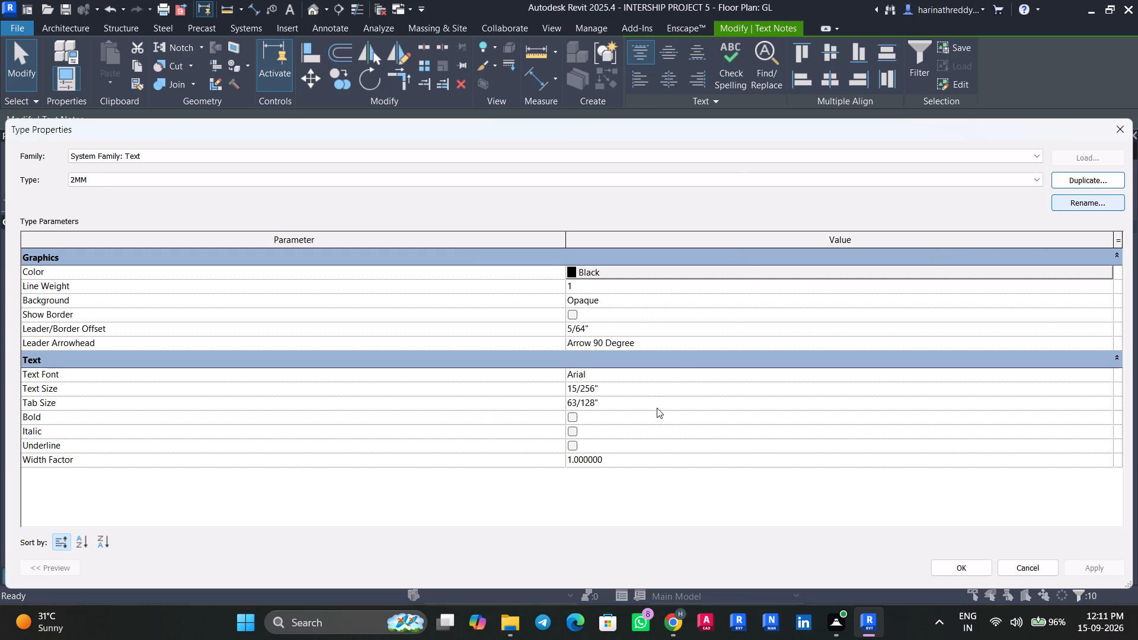
Set the 2MM text type's text size to 2MM and apply it to the selected room labels.
{"action": "left_click", "coordinate": [648, 393]}
{"action": "type", "text": "2MM"}
{"action": "key", "text": "Return"}
{"action": "left_click", "coordinate": [1093, 571]}
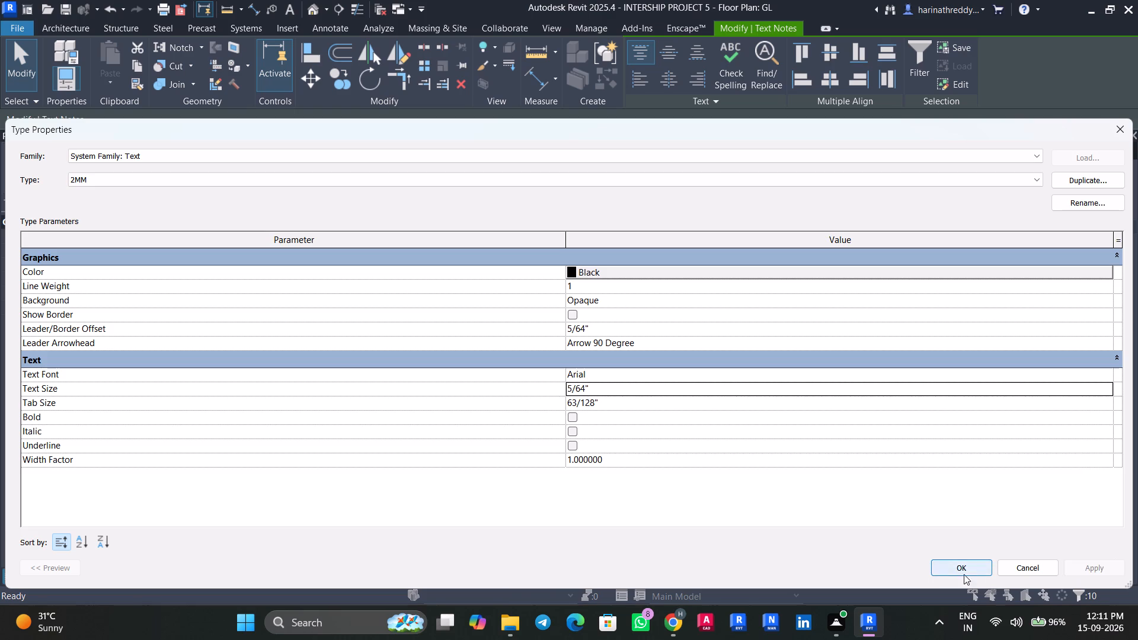
{"action": "left_click", "coordinate": [964, 569]}
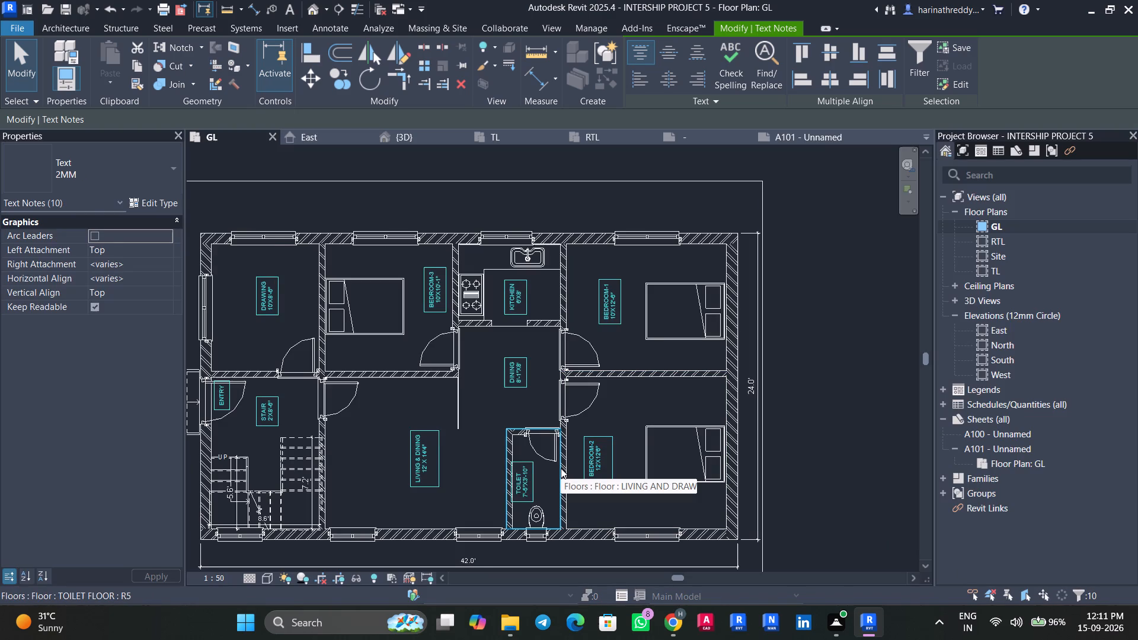
{"action": "key", "text": "Escape"}
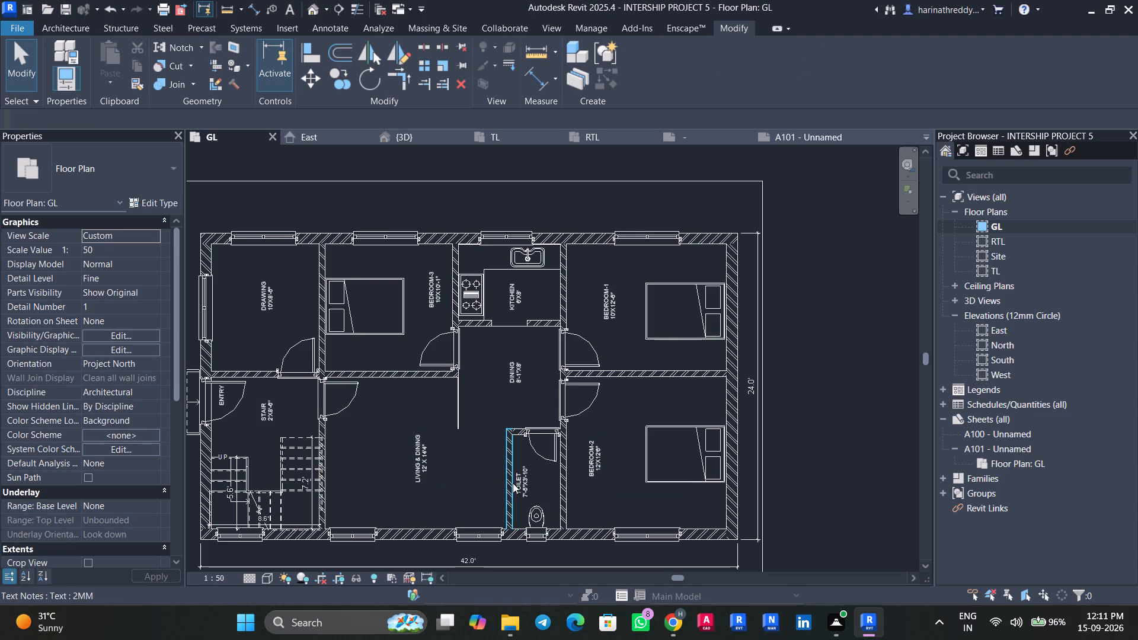
Nudge the TOILET label two increments to the right, away from the wall shared with the living area.
{"action": "scroll", "coordinate": [521, 484], "scroll_direction": "up", "scroll_amount": 4}
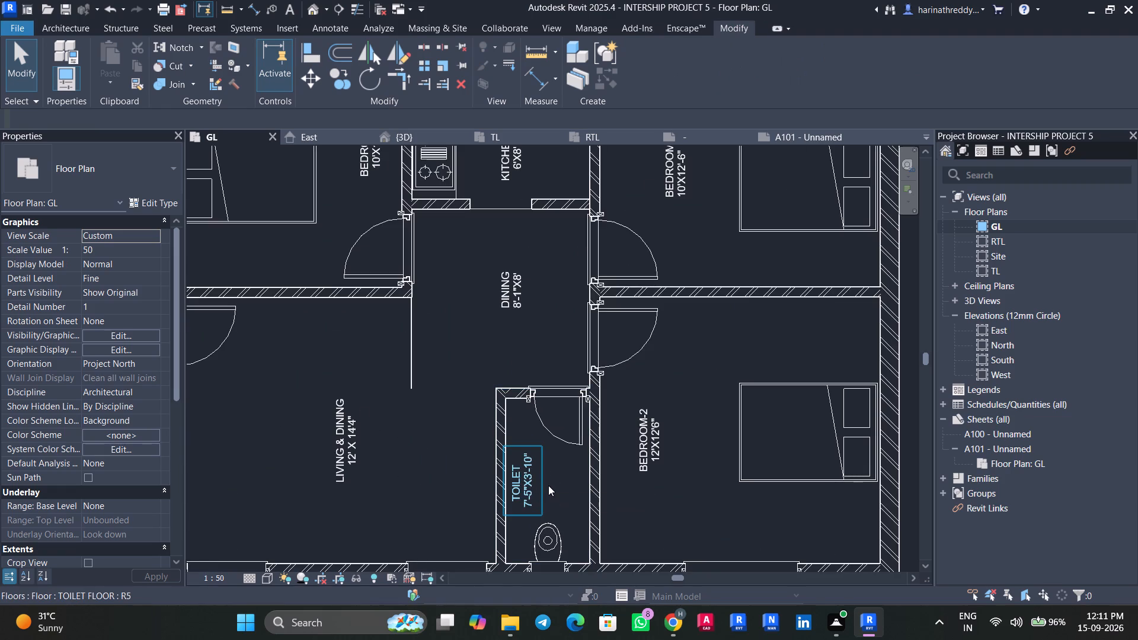
{"action": "left_click", "coordinate": [541, 487]}
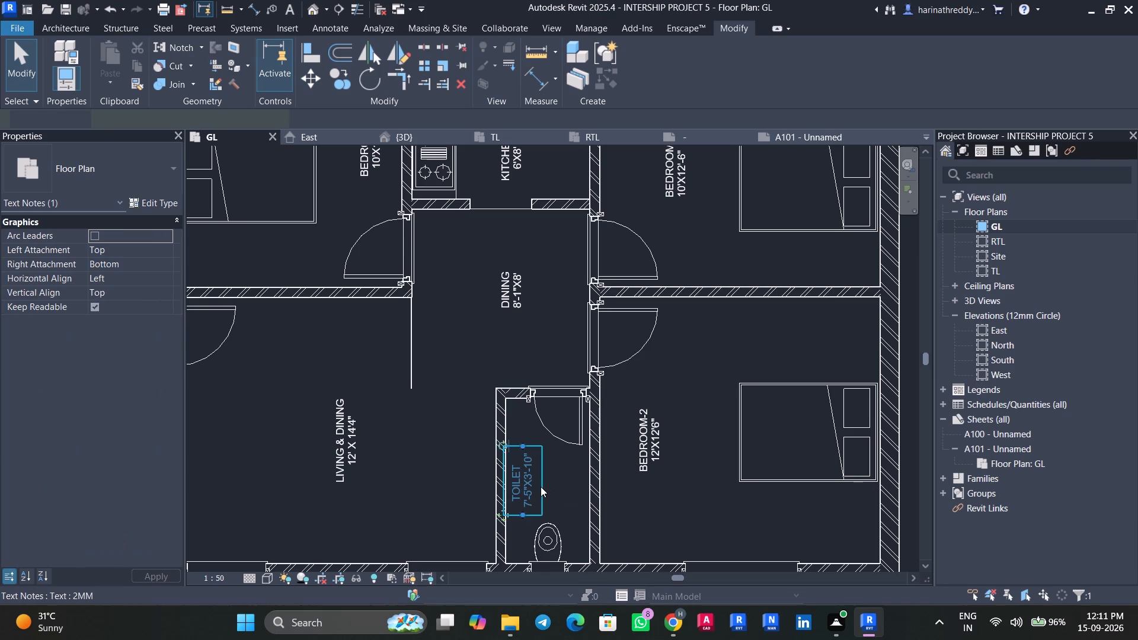
{"action": "key", "text": "Right"}
{"action": "key", "text": "Right"}
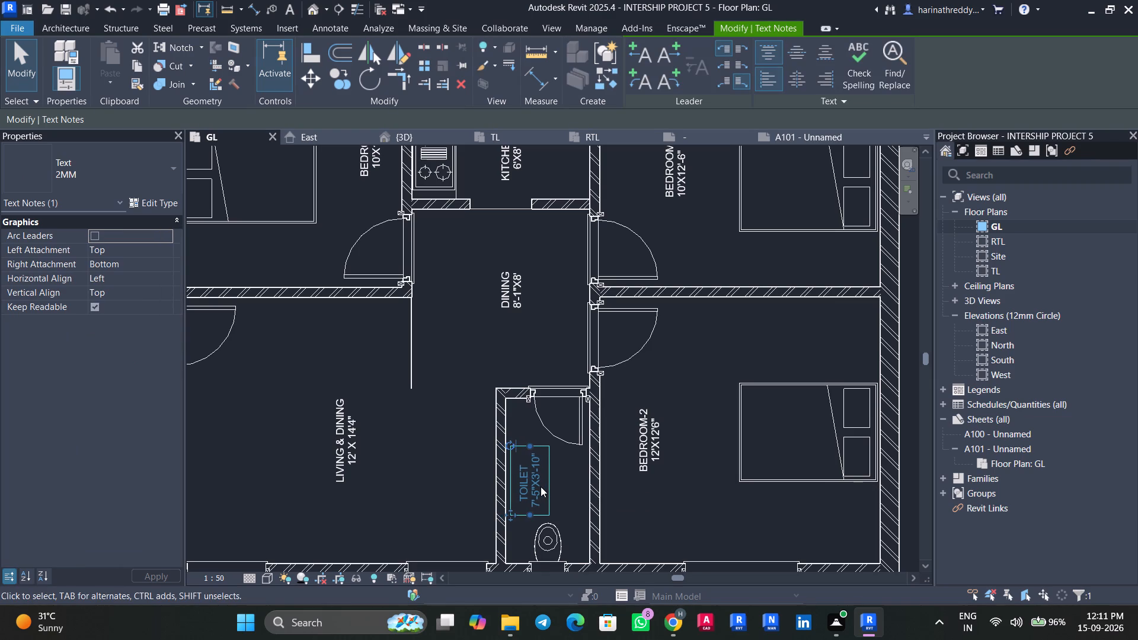
{"action": "key", "text": "Escape"}
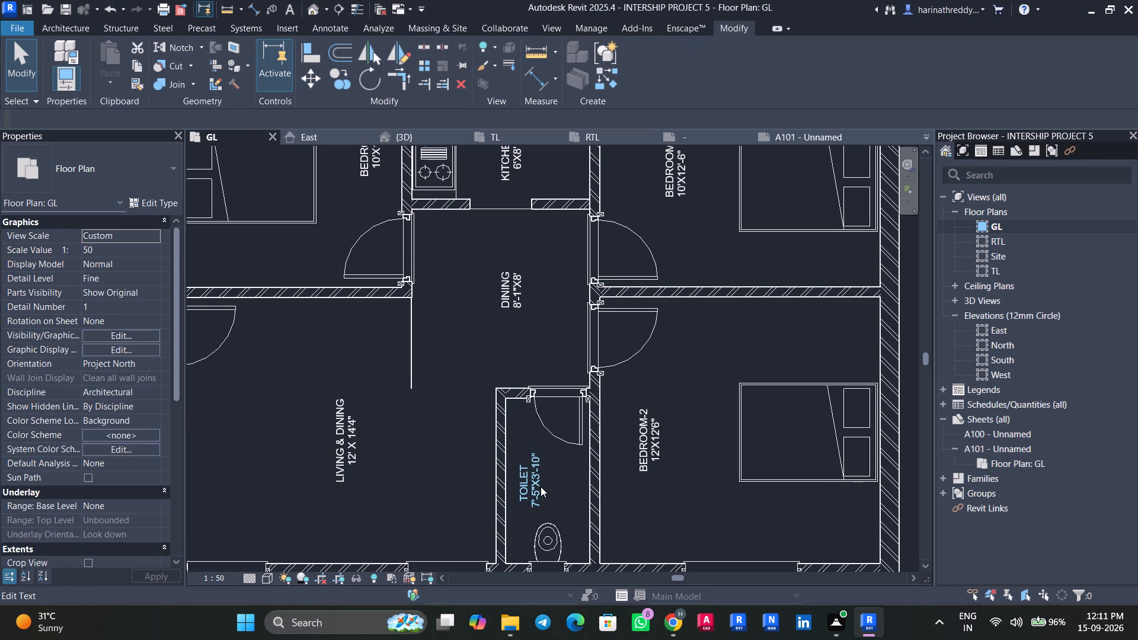
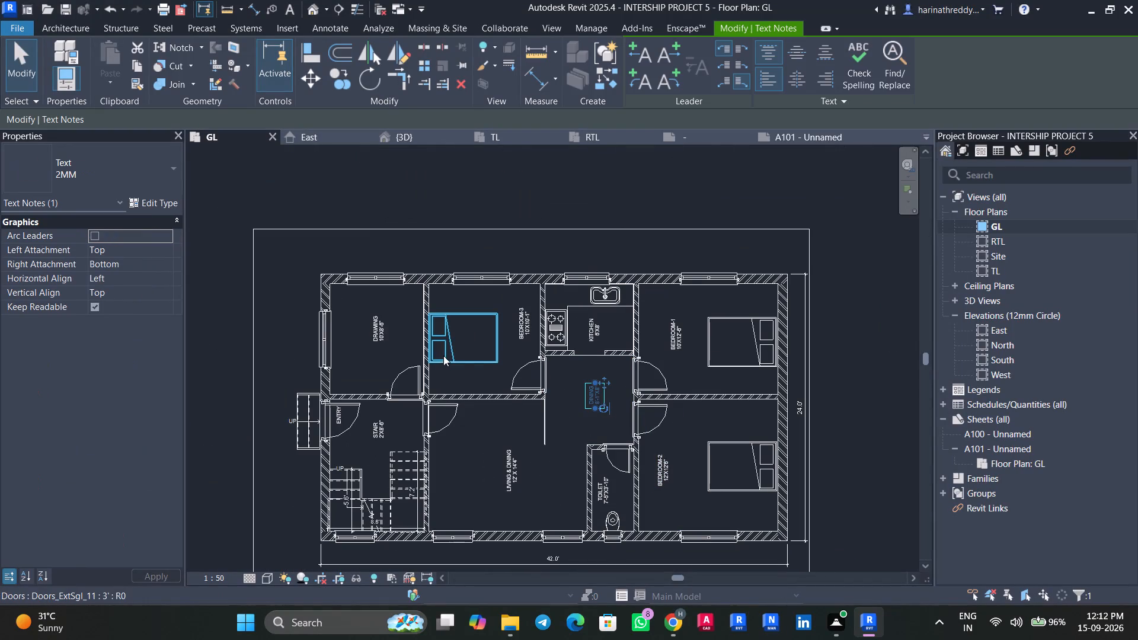
Select all the 2MM room label text notes in the GL plan and duplicate their text type as 2.5MM.
{"action": "key", "text": "Escape"}
{"action": "scroll", "coordinate": [527, 453], "scroll_direction": "up", "scroll_amount": 4}
{"action": "left_click", "coordinate": [523, 456]}
{"action": "type", "text": "SA"}
{"action": "left_click", "coordinate": [150, 206]}
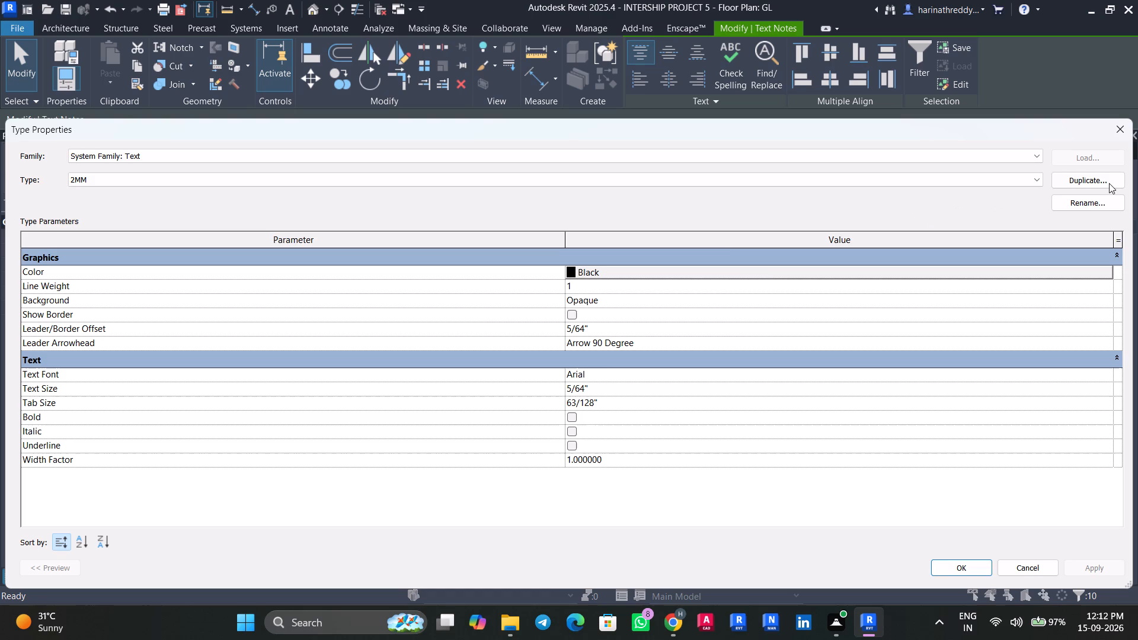
{"action": "left_click", "coordinate": [1105, 181]}
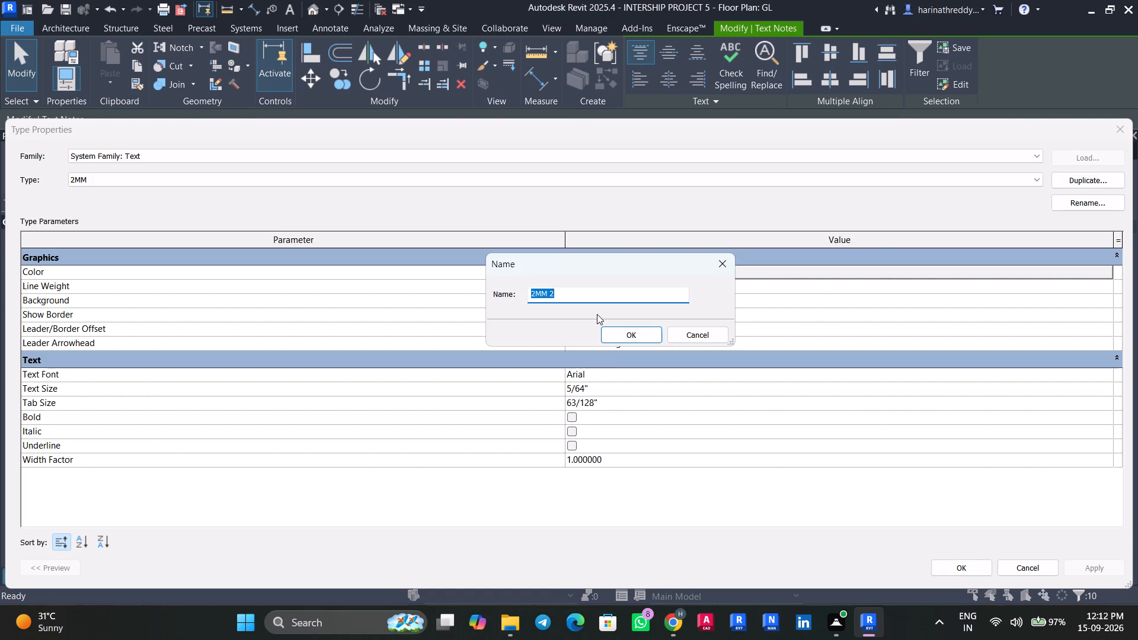
{"action": "type", "text": "2.5"}
{"action": "key", "text": "m"}
{"action": "key", "text": "m"}
{"action": "key", "text": "Return"}
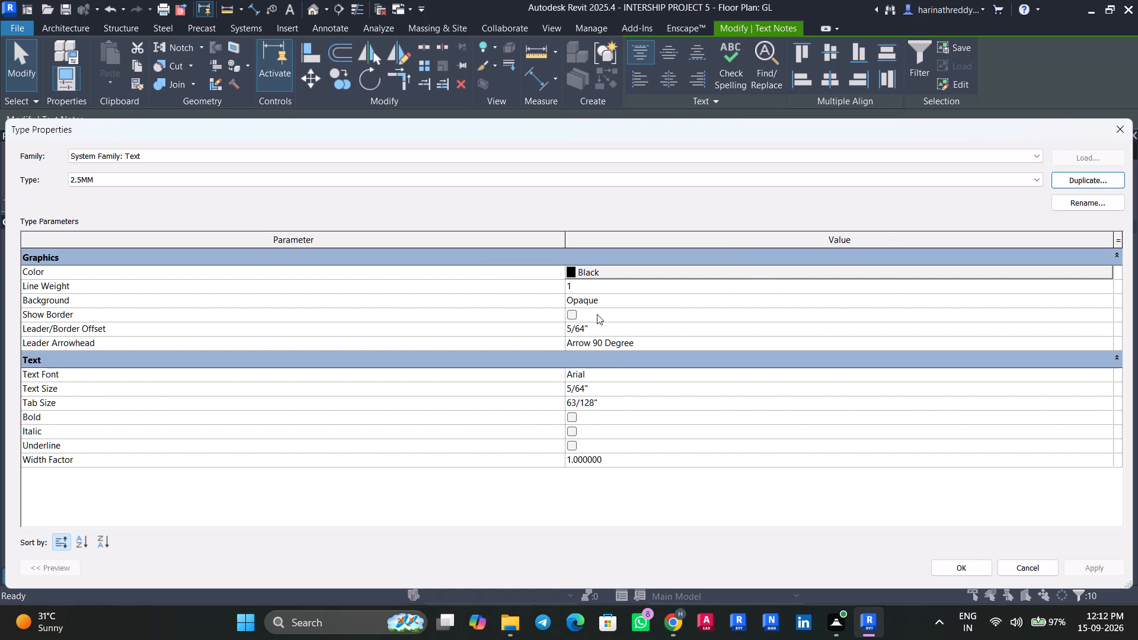
Set the 2.5MM text type's text size to 2.5MM and apply it to the selected room labels.
{"action": "left_click", "coordinate": [594, 386]}
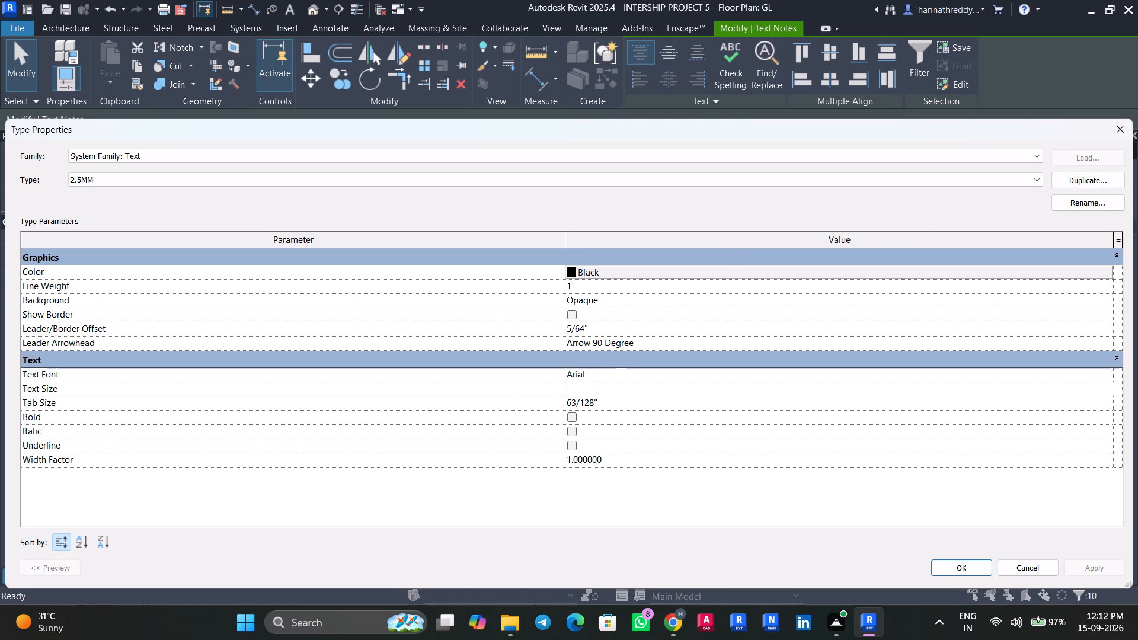
{"action": "left_click_drag", "start_coordinate": [601, 380], "coordinate": [565, 383]}
{"action": "triple_click", "coordinate": [599, 389]}
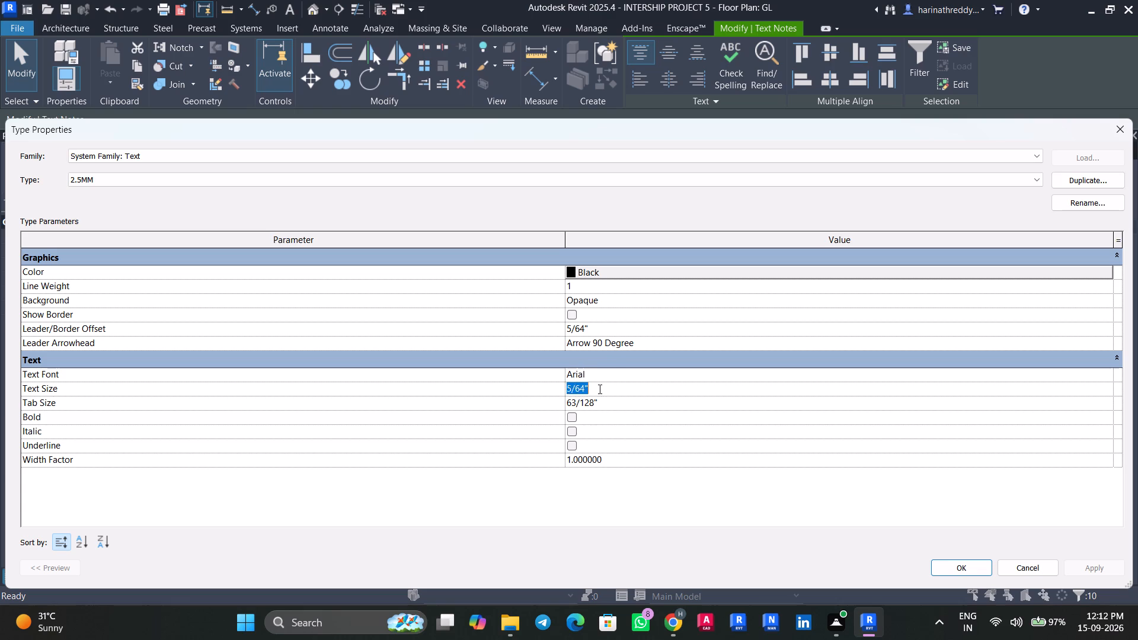
{"action": "type", "text": "2.5MM"}
{"action": "key", "text": "Return"}
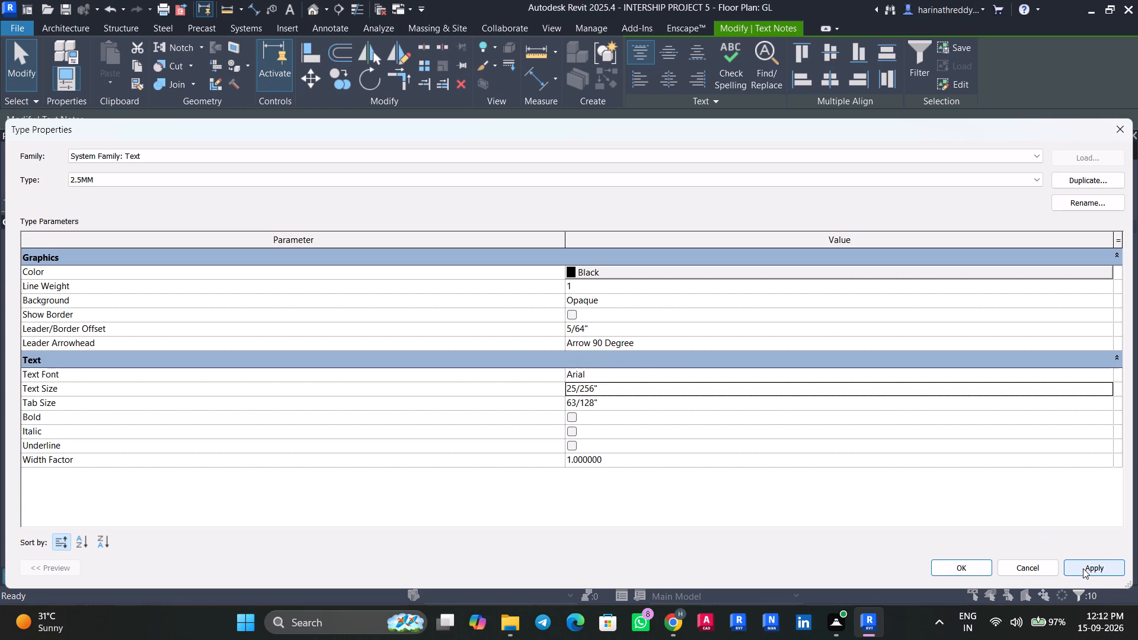
{"action": "left_click", "coordinate": [1081, 567]}
{"action": "left_click", "coordinate": [957, 565]}
{"action": "key", "text": "Escape"}
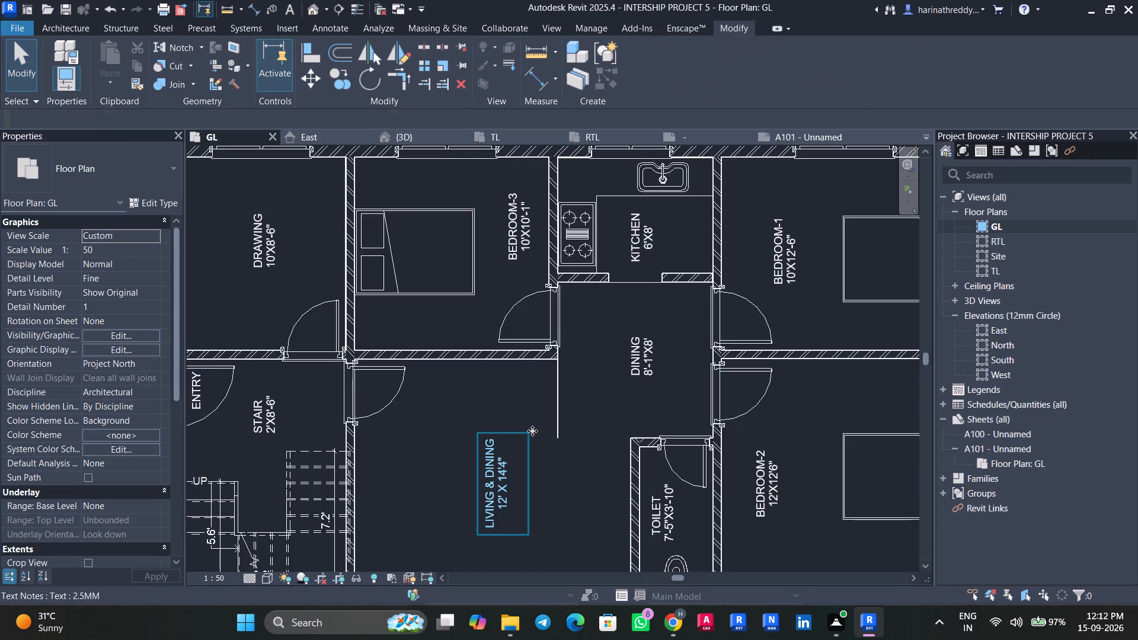
{"action": "key", "text": "Escape"}
{"action": "scroll", "coordinate": [576, 453], "scroll_direction": "down", "scroll_amount": 3}
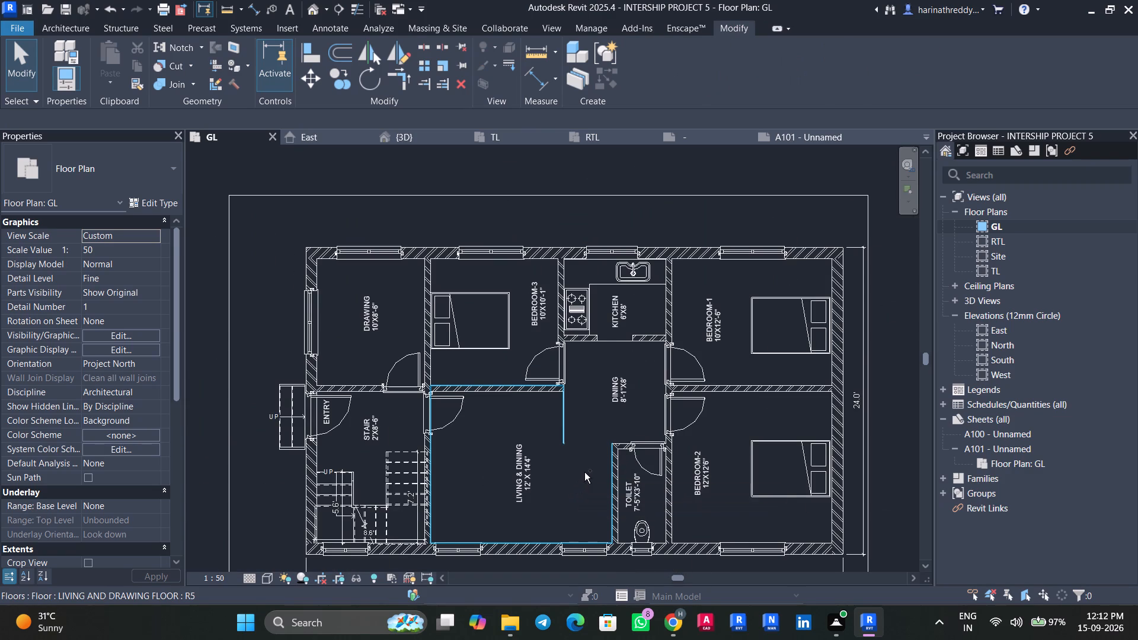
Save the project.
{"action": "key", "text": "ctrl+s"}
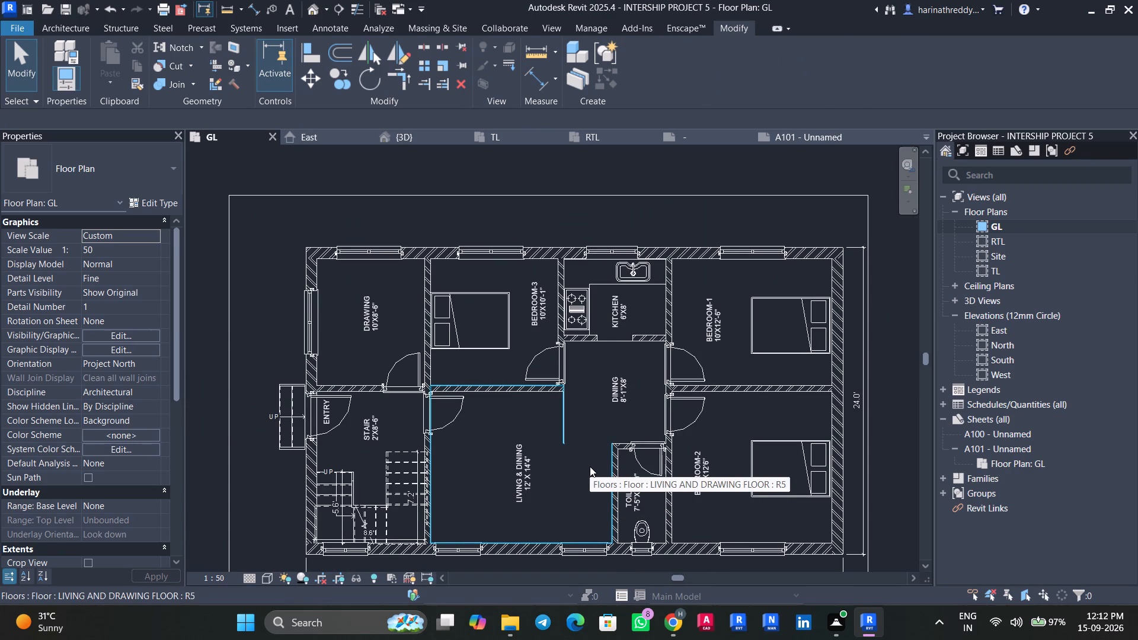
Open the PDF export settings for the GL floor plan.
{"action": "left_click", "coordinate": [186, 11]}
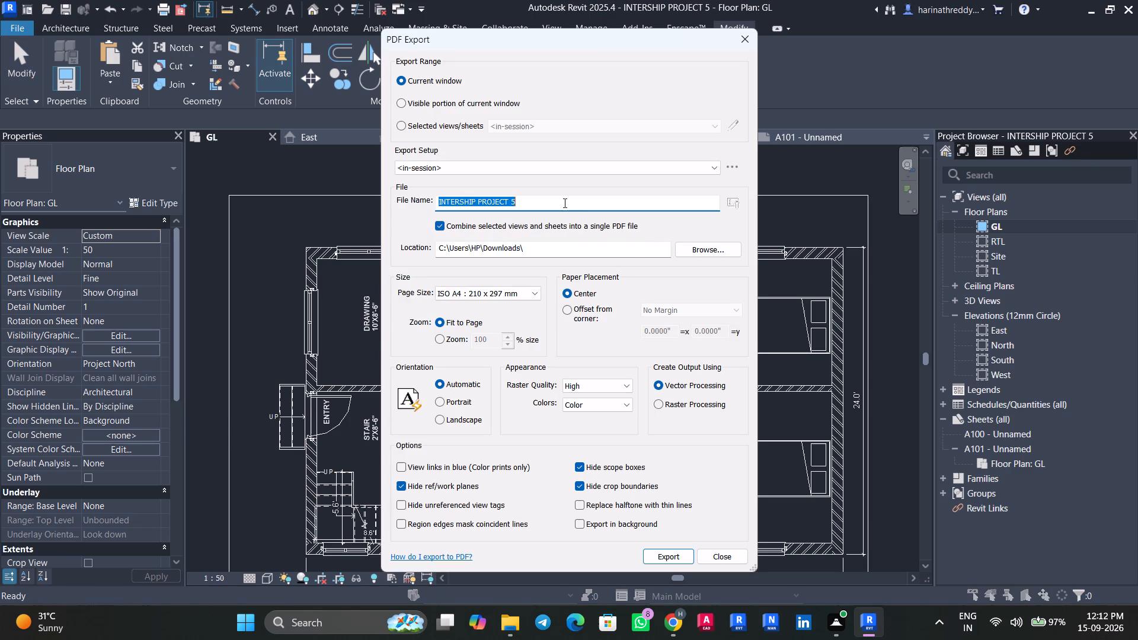
Switch to File Explorer and delete the existing INTERSHIP PROJECT 5 PDF from the Downloads folder.
{"action": "left_click", "coordinate": [507, 632]}
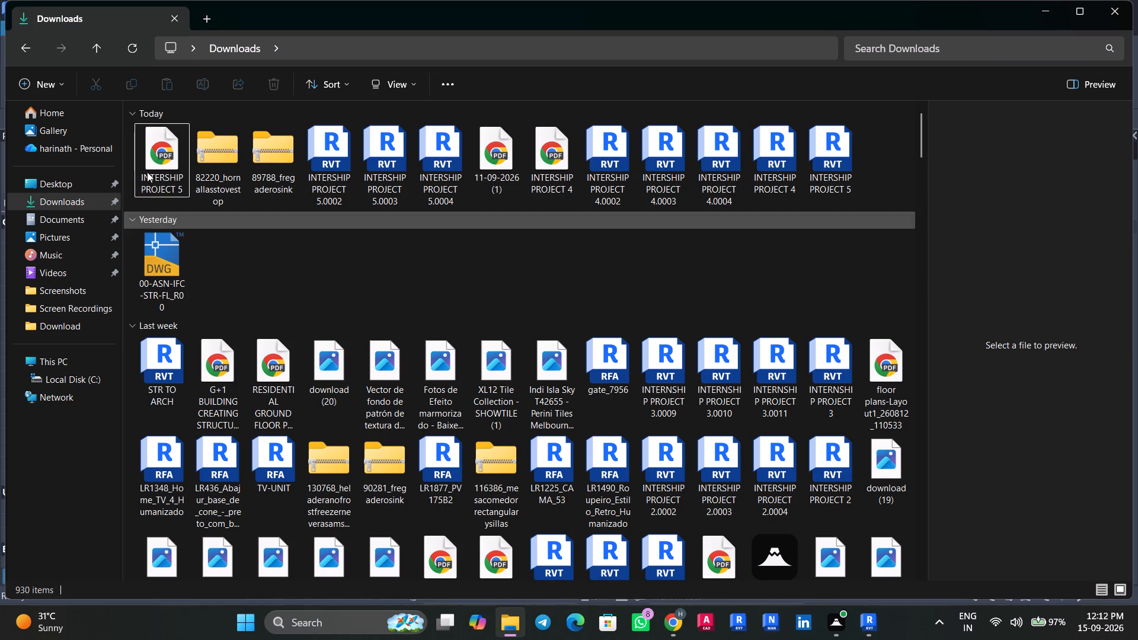
{"action": "left_click", "coordinate": [135, 174]}
{"action": "key", "text": "Delete"}
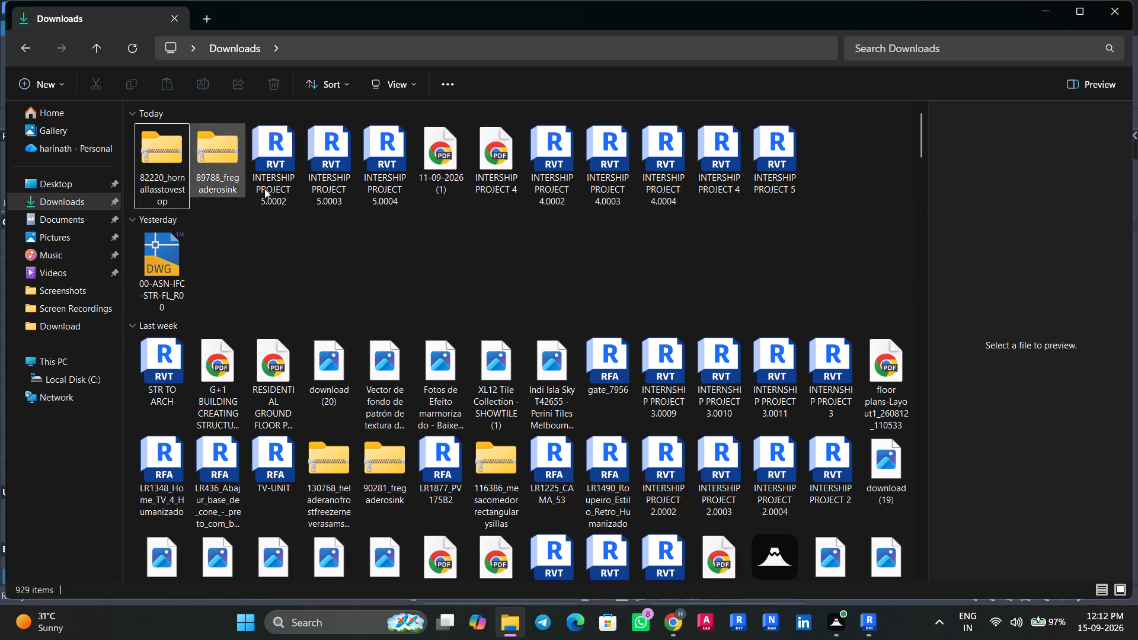
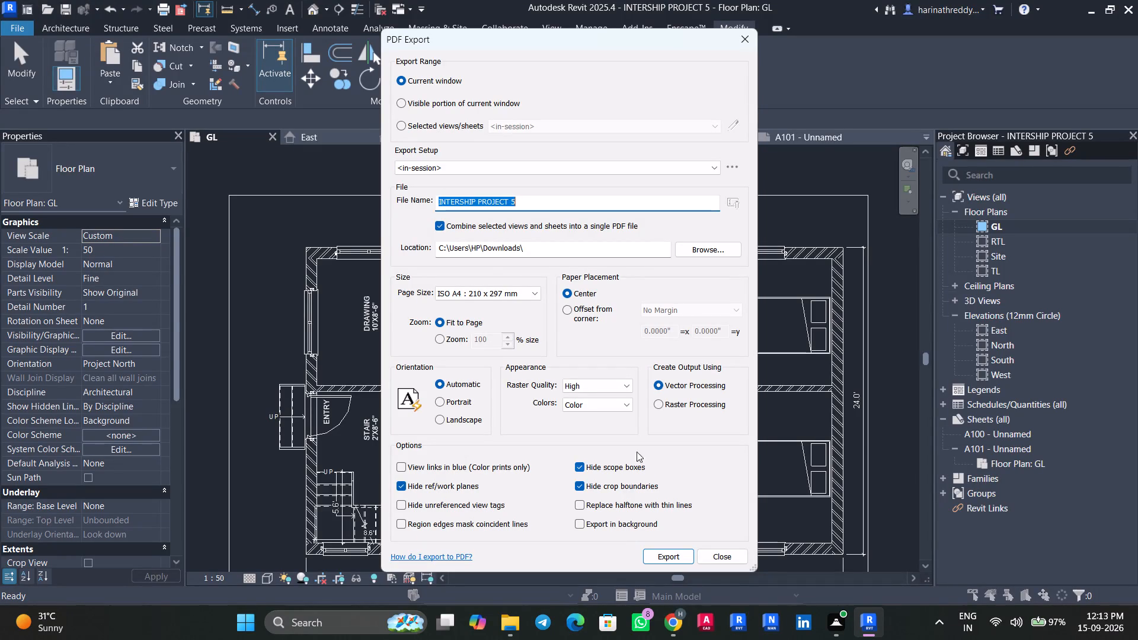
Close the PDF export settings and examine the room labels and floor areas of the GL floor plan.
{"action": "left_click", "coordinate": [725, 558]}
{"action": "scroll", "coordinate": [580, 440], "scroll_direction": "down", "scroll_amount": 3}
{"action": "scroll", "coordinate": [582, 444], "scroll_direction": "up", "scroll_amount": 2}
{"action": "middle_click_drag", "start_coordinate": [582, 444], "coordinate": [565, 411]}
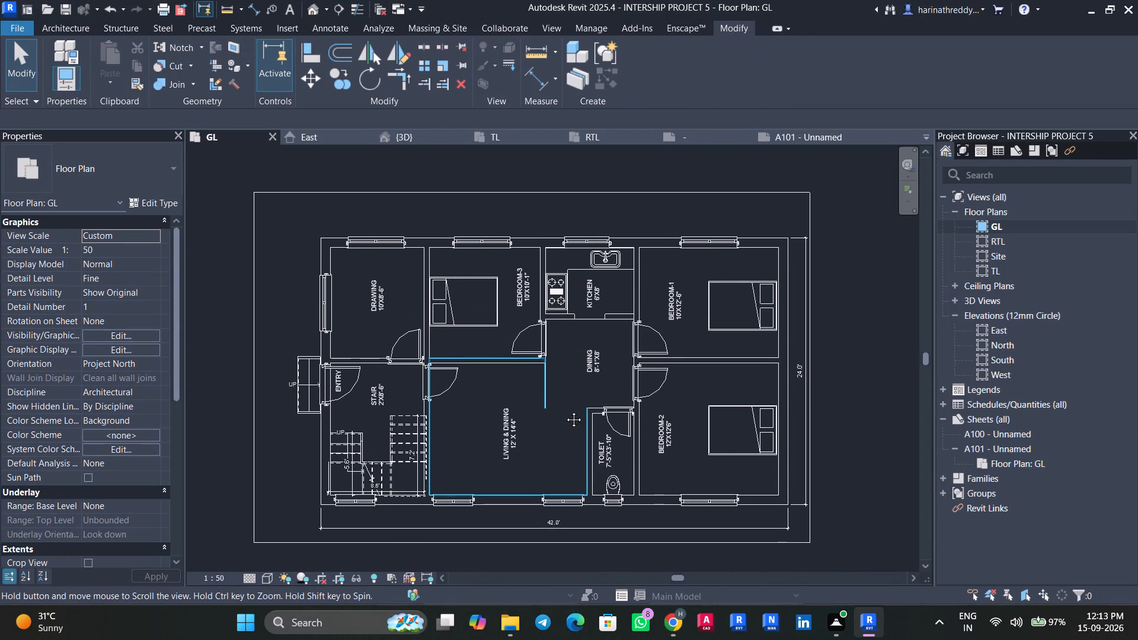
{"action": "middle_click_drag", "start_coordinate": [565, 411], "coordinate": [573, 416]}
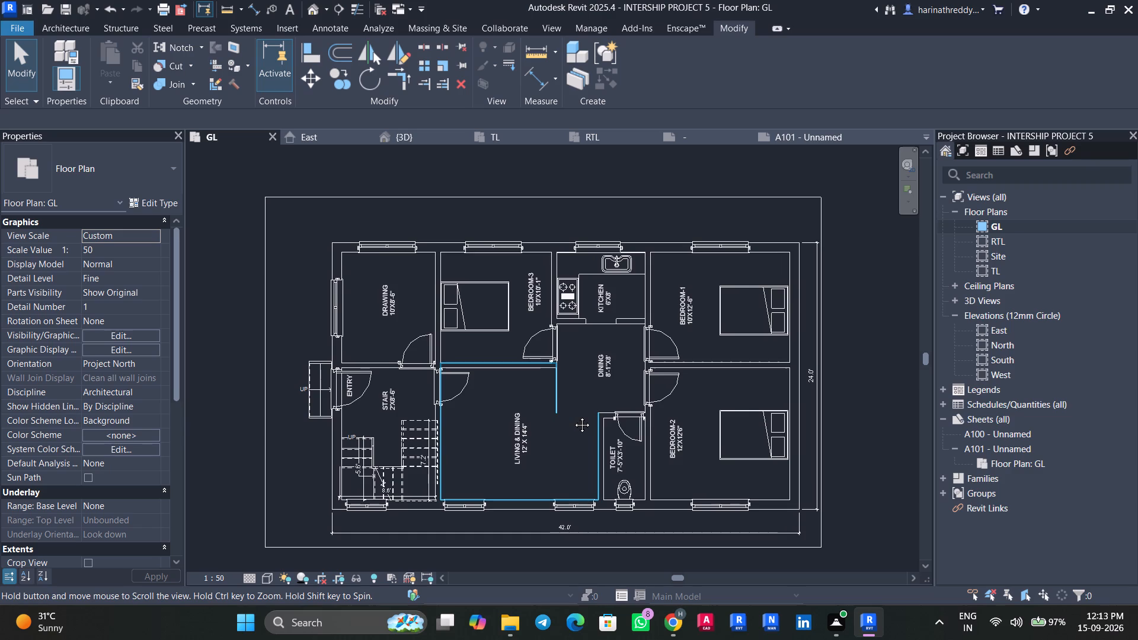
{"action": "middle_click_drag", "start_coordinate": [573, 416], "coordinate": [598, 428]}
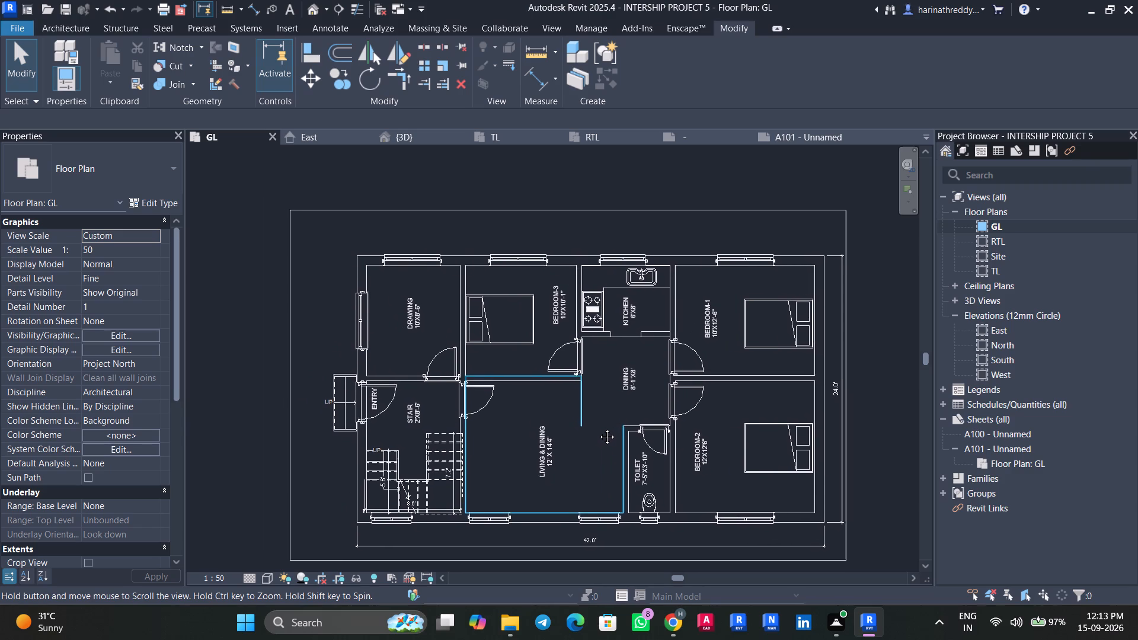
{"action": "middle_click_drag", "start_coordinate": [598, 428], "coordinate": [606, 430]}
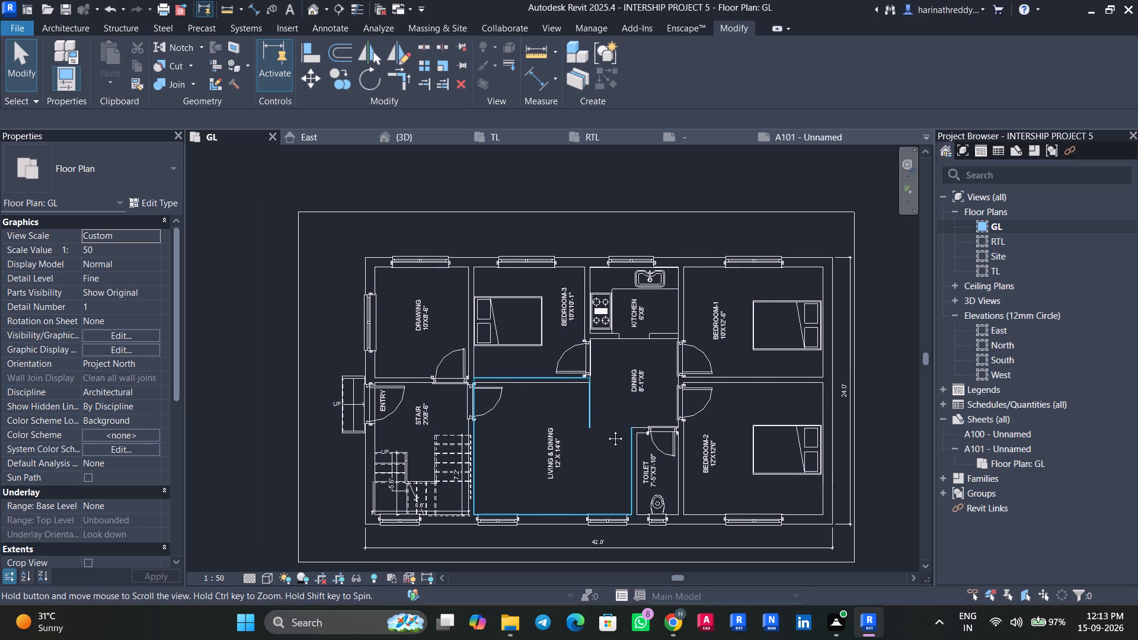
{"action": "middle_click_drag", "start_coordinate": [606, 430], "coordinate": [614, 434]}
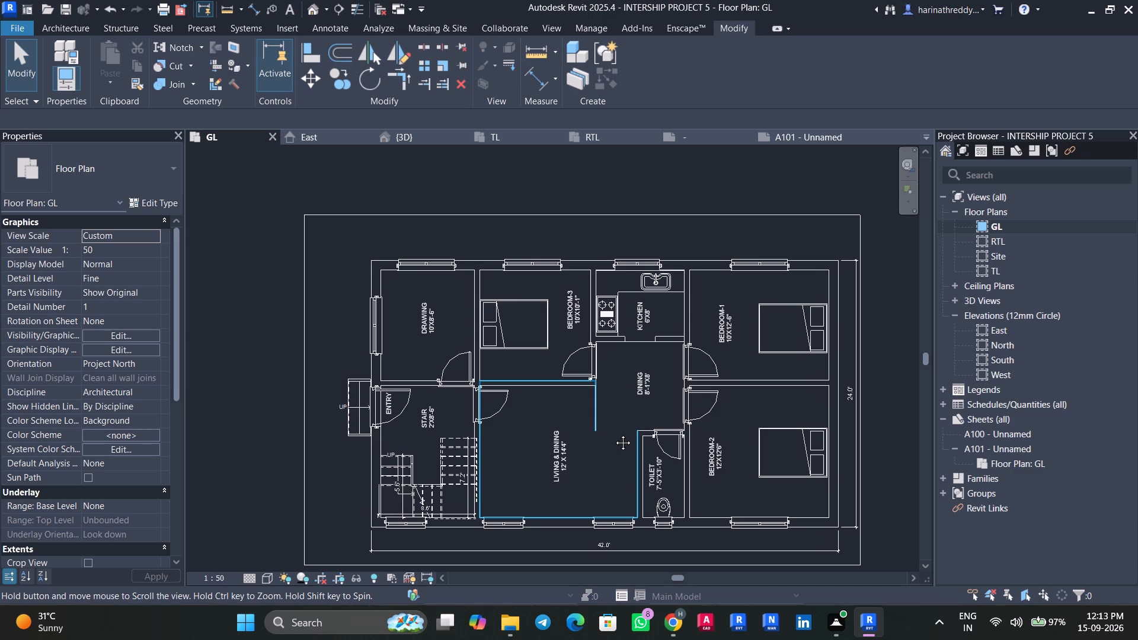
{"action": "middle_click_drag", "start_coordinate": [614, 434], "coordinate": [642, 433]}
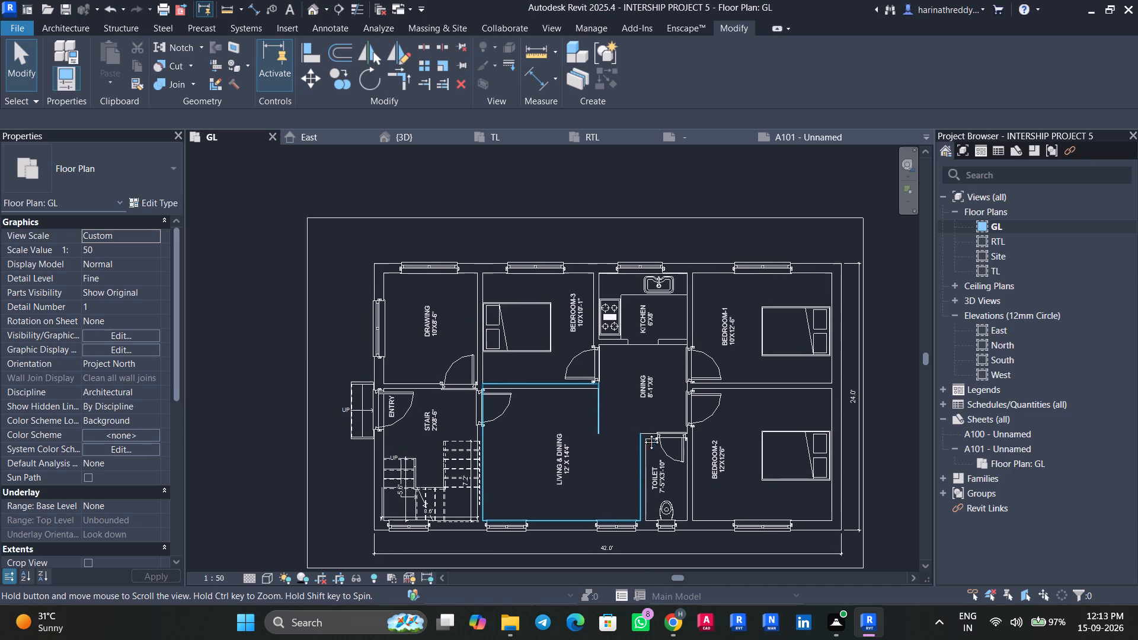
{"action": "middle_click_drag", "start_coordinate": [642, 433], "coordinate": [591, 444]}
{"action": "scroll", "coordinate": [722, 471], "scroll_direction": "down", "scroll_amount": 6}
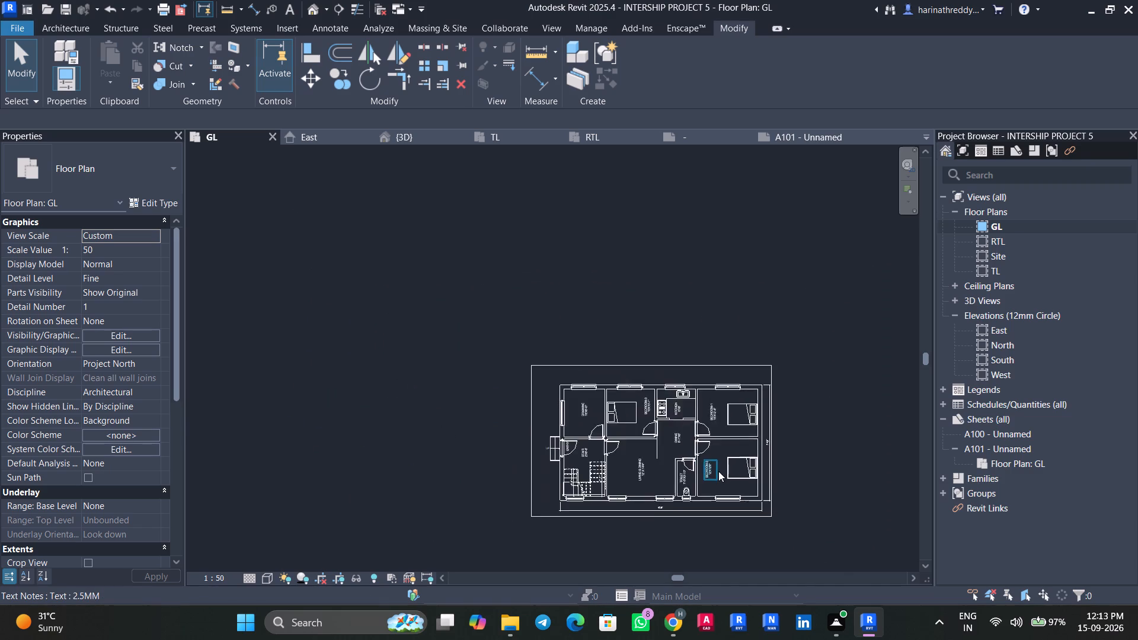
{"action": "scroll", "coordinate": [718, 471], "scroll_direction": "up", "scroll_amount": 8}
{"action": "scroll", "coordinate": [718, 471], "scroll_direction": "down", "scroll_amount": 2}
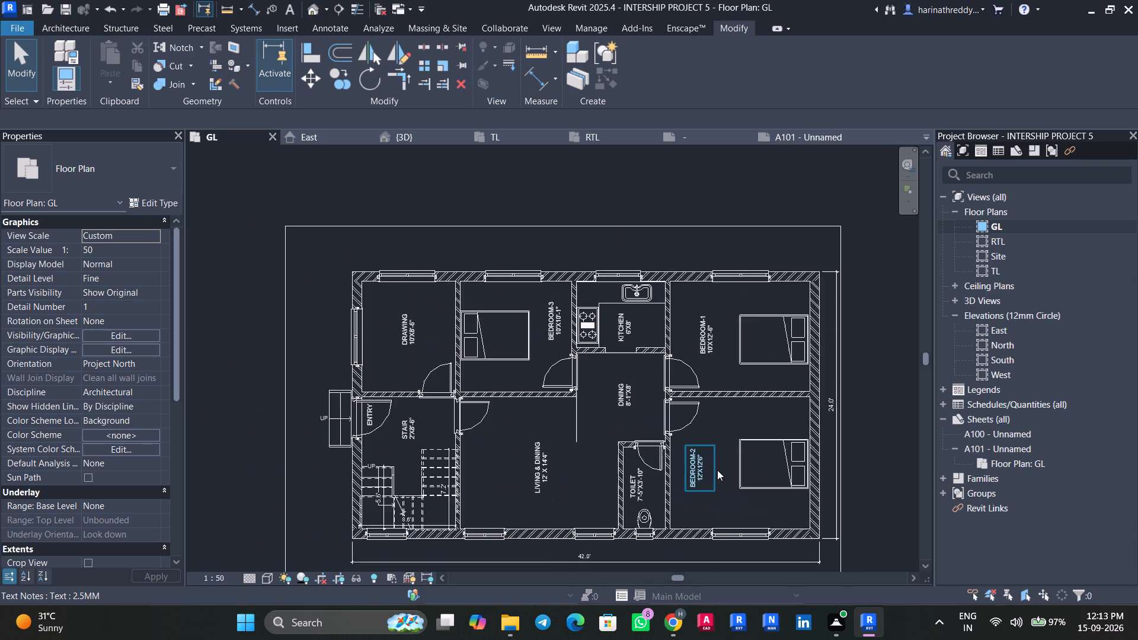
{"action": "middle_click_drag", "start_coordinate": [717, 470], "coordinate": [650, 484]}
{"action": "scroll", "coordinate": [649, 483], "scroll_direction": "down", "scroll_amount": 3}
{"action": "scroll", "coordinate": [649, 481], "scroll_direction": "up", "scroll_amount": 1}
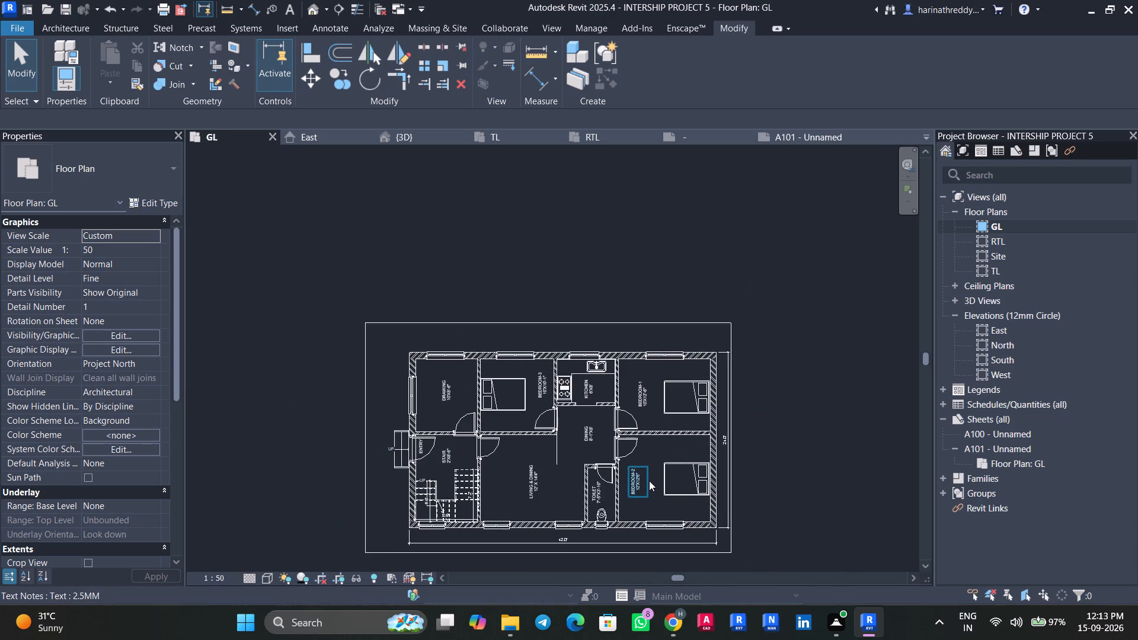
{"action": "scroll", "coordinate": [649, 481], "scroll_direction": "up", "scroll_amount": 2}
{"action": "scroll", "coordinate": [648, 479], "scroll_direction": "down", "scroll_amount": 2}
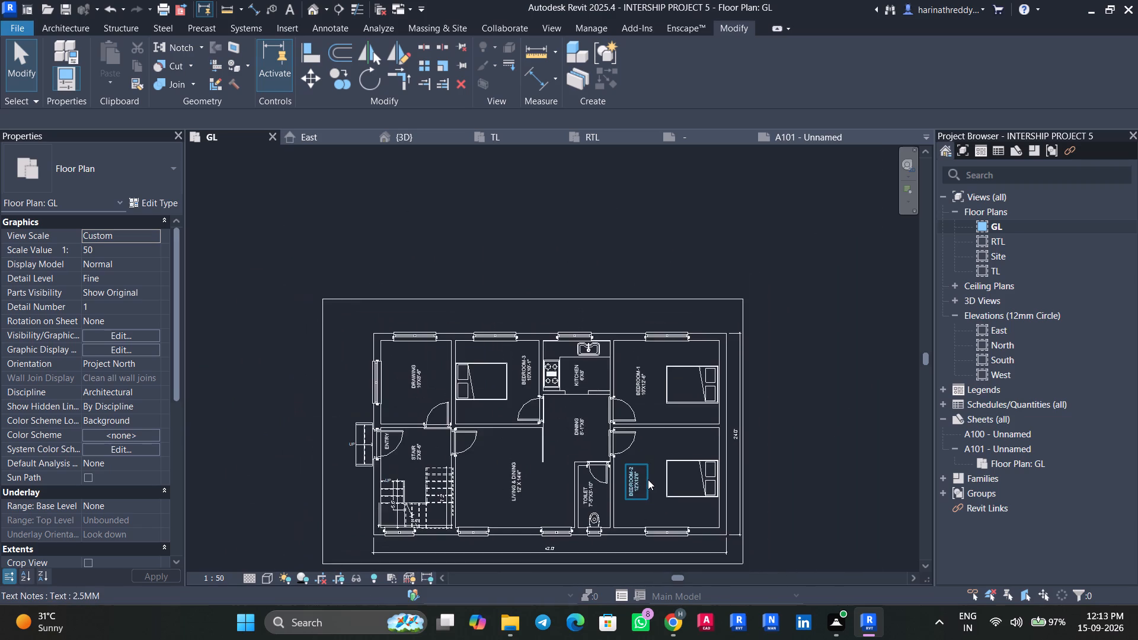
{"action": "scroll", "coordinate": [648, 479], "scroll_direction": "down", "scroll_amount": 1}
{"action": "scroll", "coordinate": [648, 479], "scroll_direction": "up", "scroll_amount": 2}
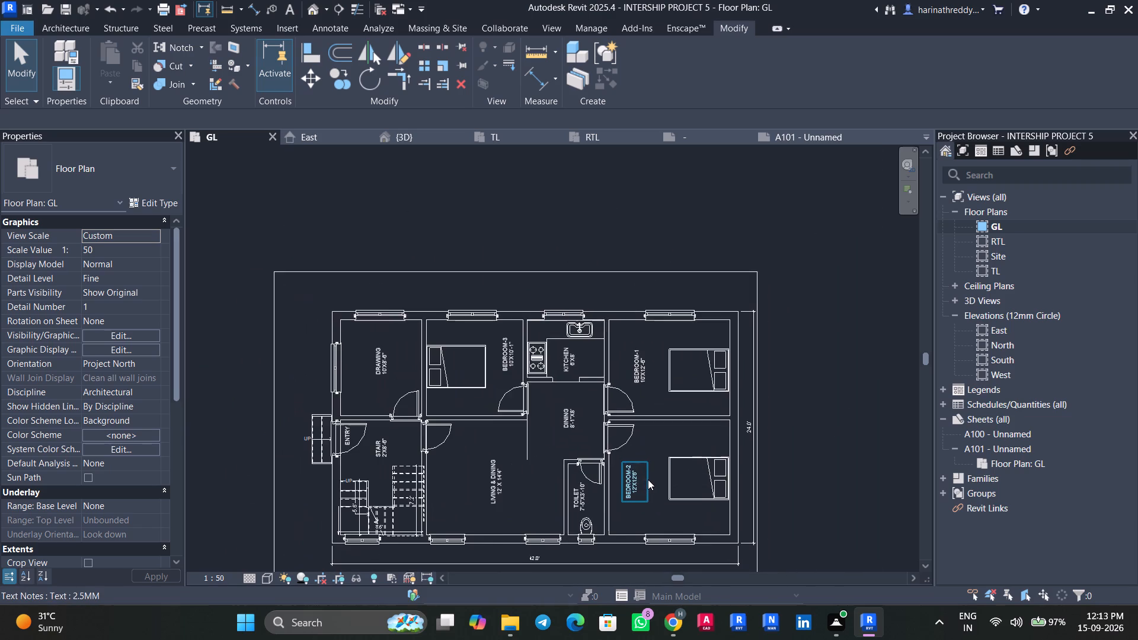
{"action": "middle_click_drag", "start_coordinate": [648, 479], "coordinate": [674, 487]}
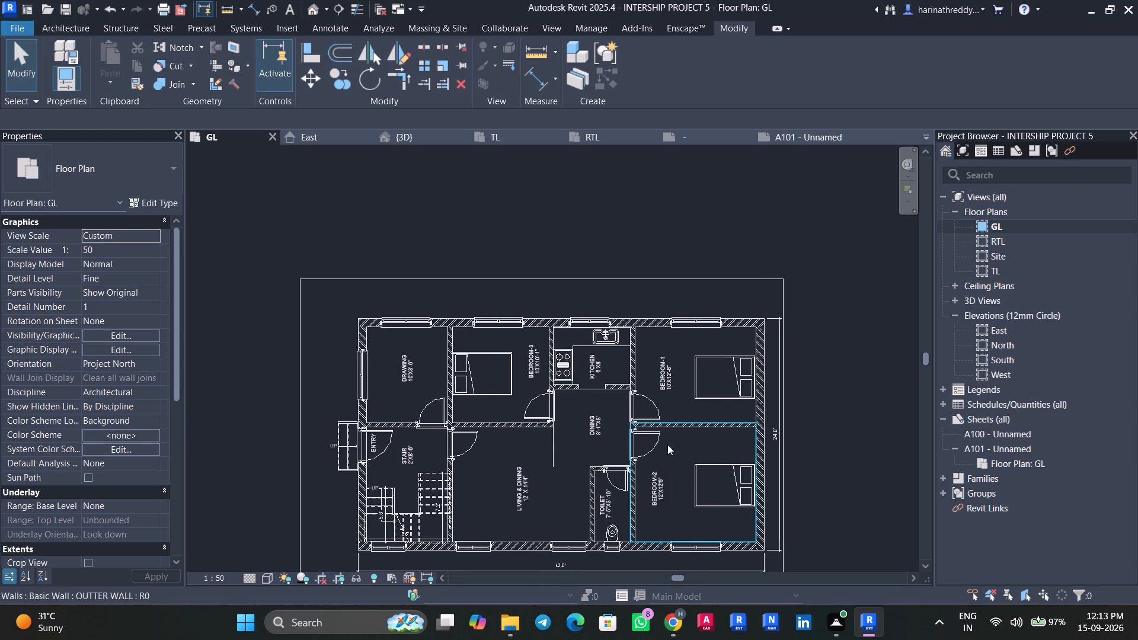
{"action": "scroll", "coordinate": [658, 441], "scroll_direction": "up", "scroll_amount": 3}
{"action": "middle_click_drag", "start_coordinate": [688, 475], "coordinate": [681, 380]}
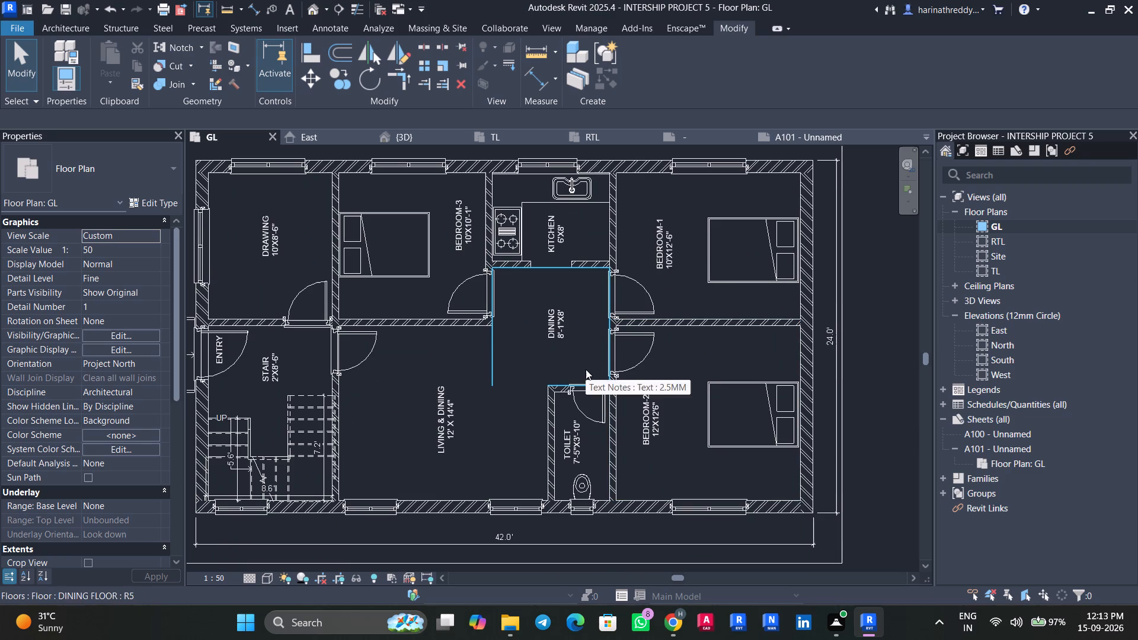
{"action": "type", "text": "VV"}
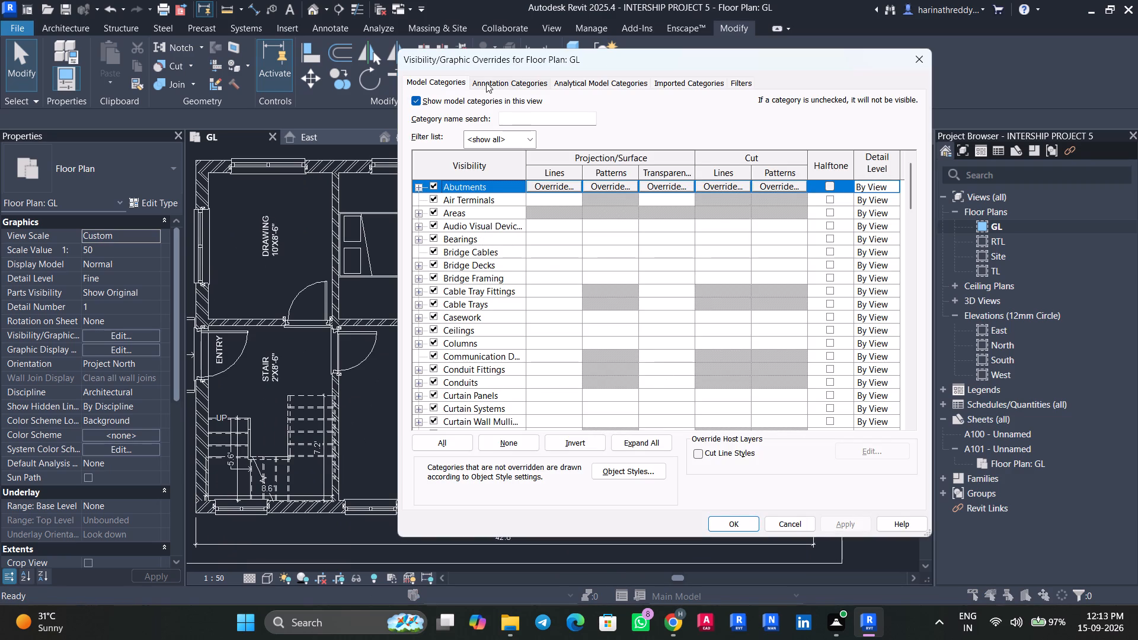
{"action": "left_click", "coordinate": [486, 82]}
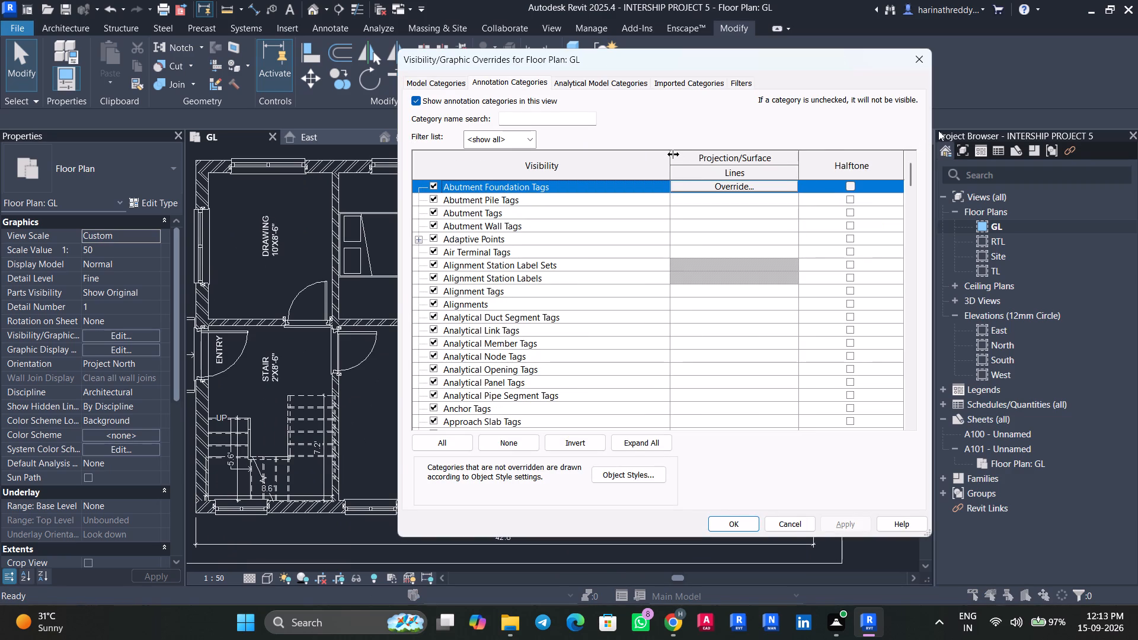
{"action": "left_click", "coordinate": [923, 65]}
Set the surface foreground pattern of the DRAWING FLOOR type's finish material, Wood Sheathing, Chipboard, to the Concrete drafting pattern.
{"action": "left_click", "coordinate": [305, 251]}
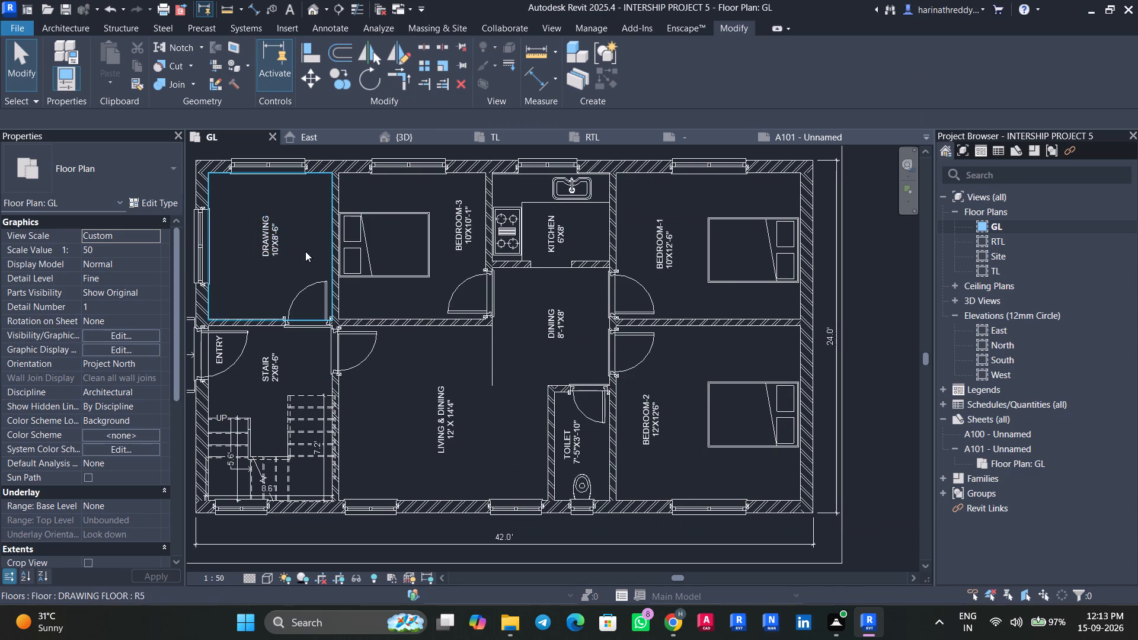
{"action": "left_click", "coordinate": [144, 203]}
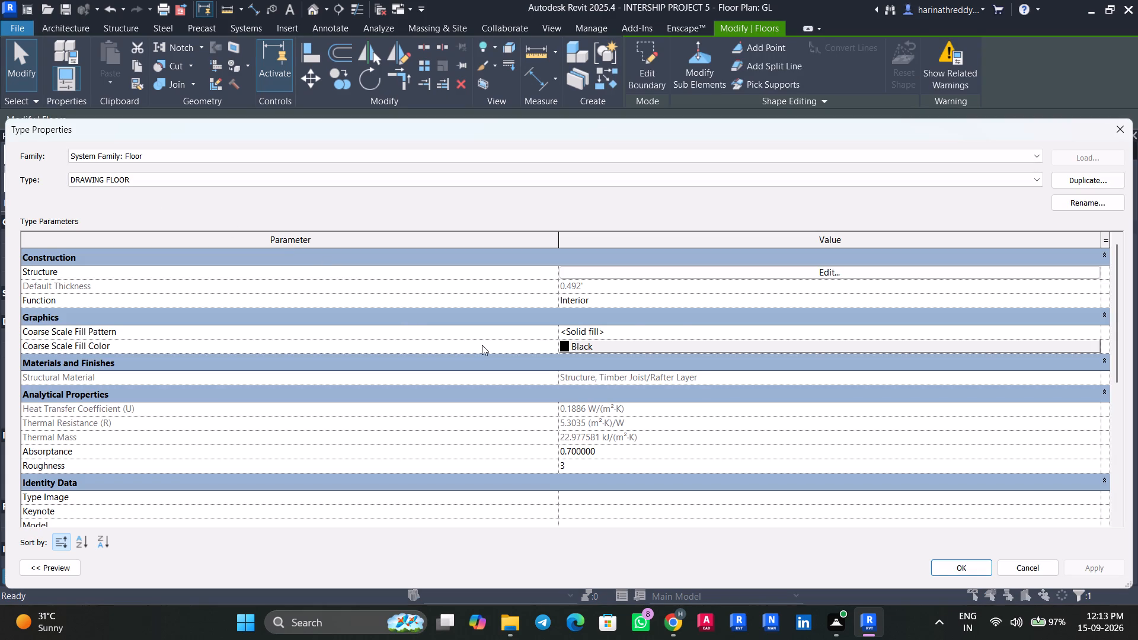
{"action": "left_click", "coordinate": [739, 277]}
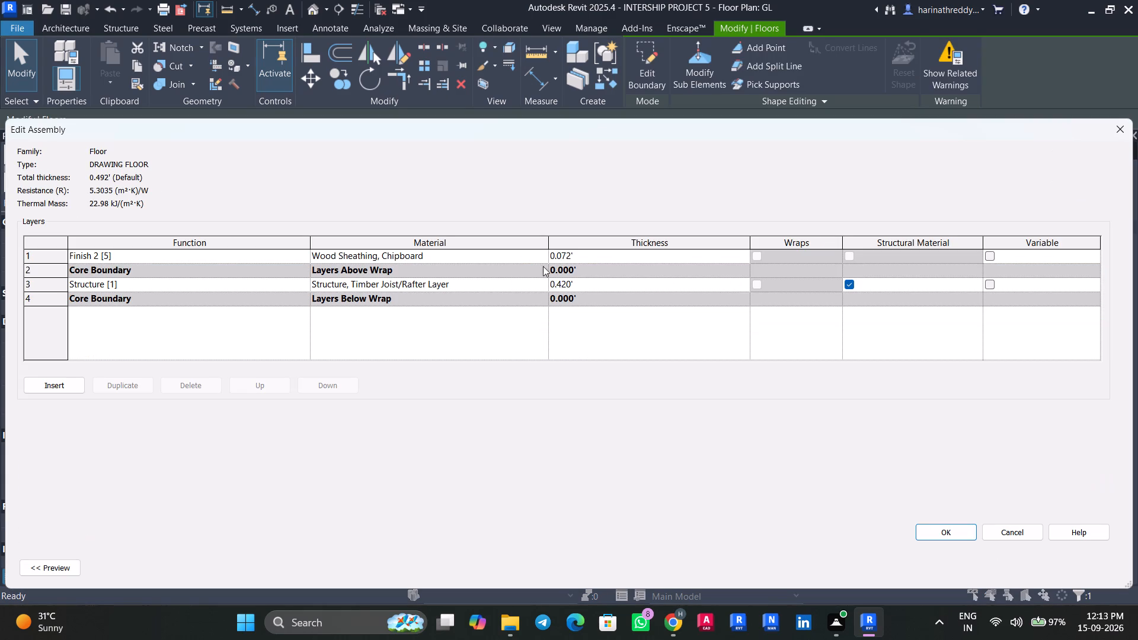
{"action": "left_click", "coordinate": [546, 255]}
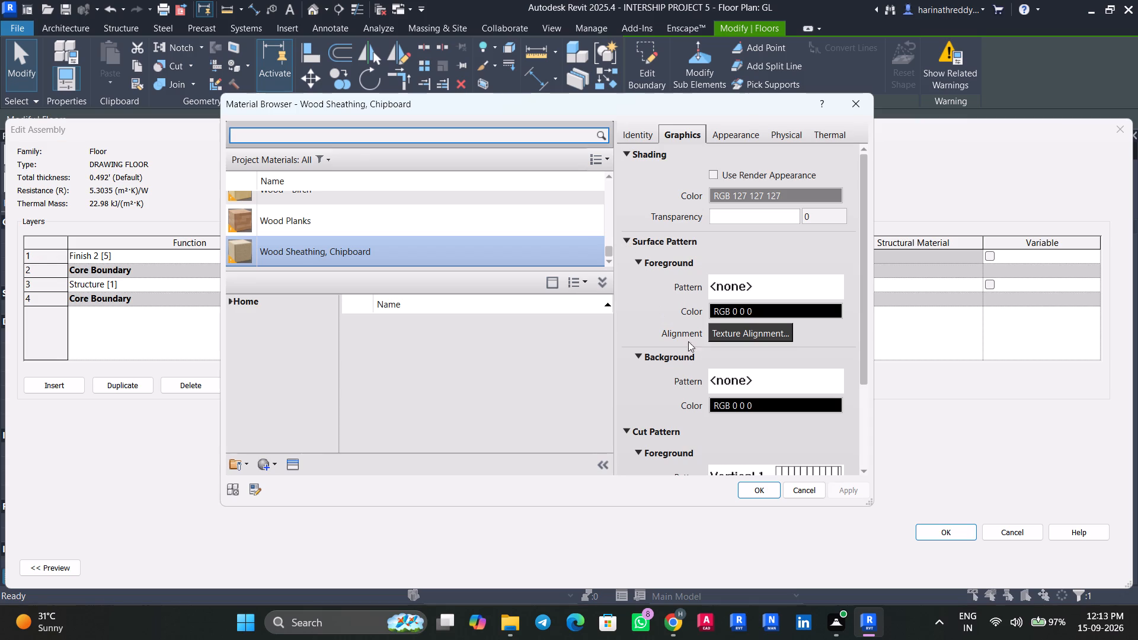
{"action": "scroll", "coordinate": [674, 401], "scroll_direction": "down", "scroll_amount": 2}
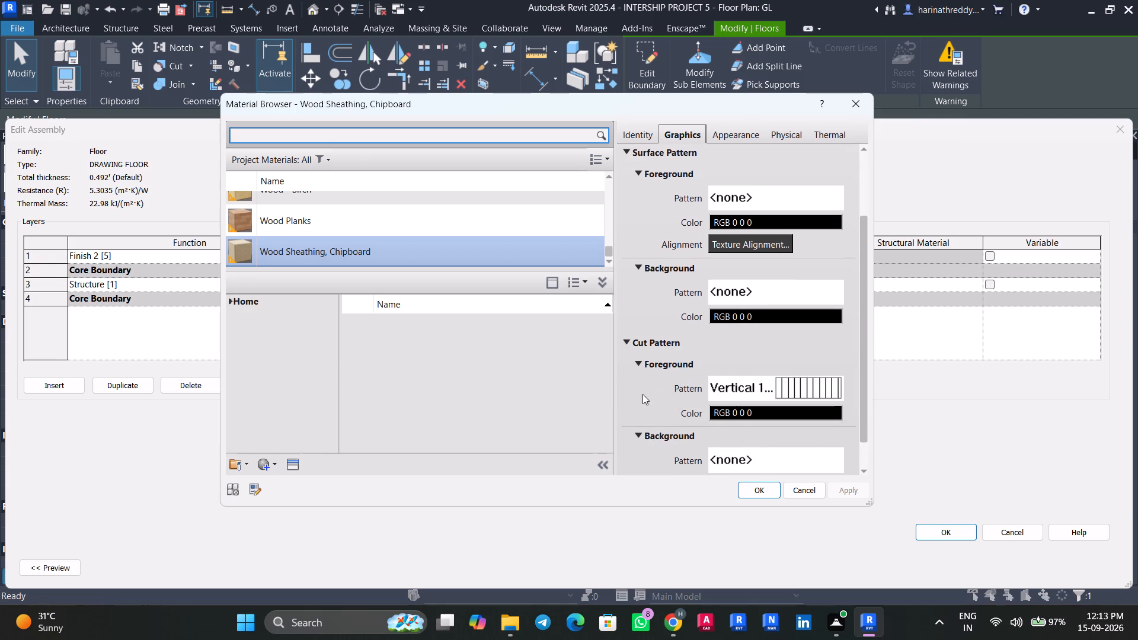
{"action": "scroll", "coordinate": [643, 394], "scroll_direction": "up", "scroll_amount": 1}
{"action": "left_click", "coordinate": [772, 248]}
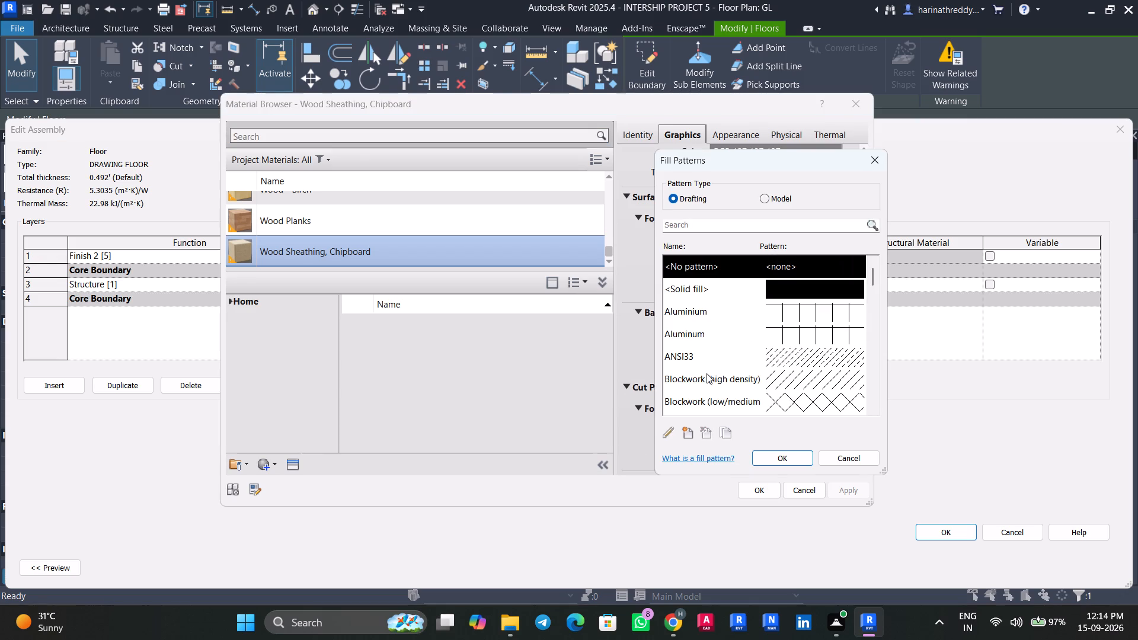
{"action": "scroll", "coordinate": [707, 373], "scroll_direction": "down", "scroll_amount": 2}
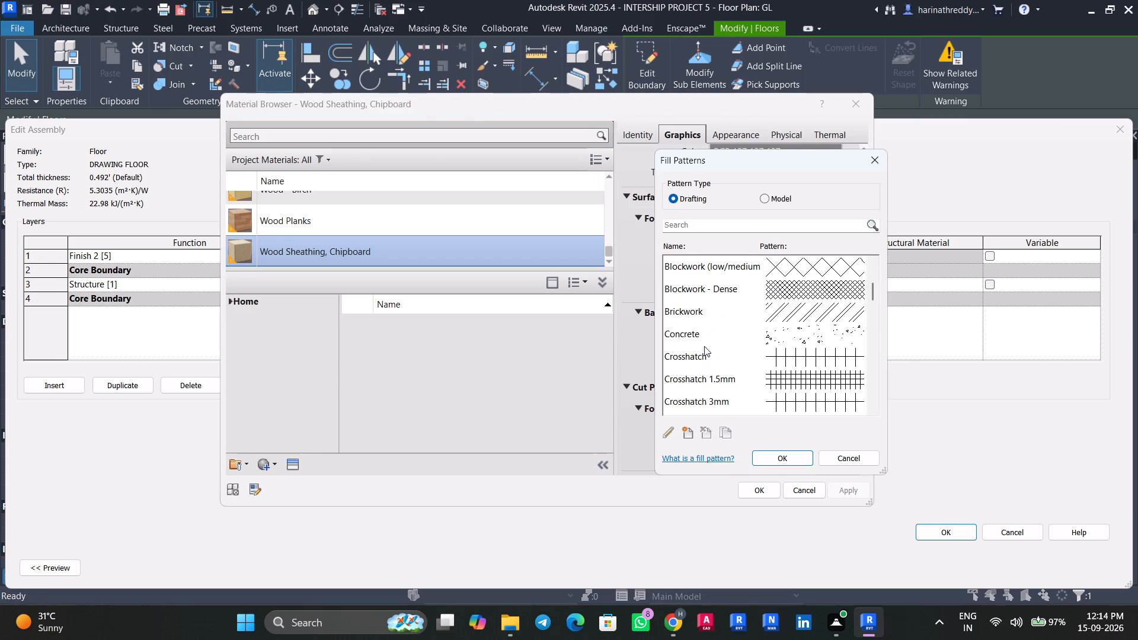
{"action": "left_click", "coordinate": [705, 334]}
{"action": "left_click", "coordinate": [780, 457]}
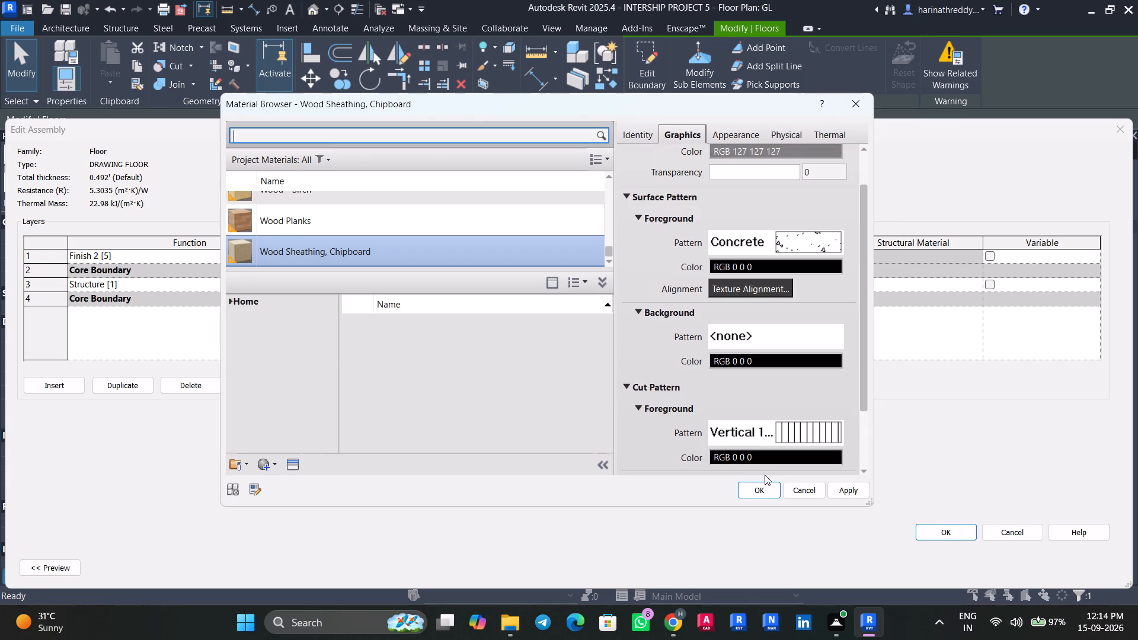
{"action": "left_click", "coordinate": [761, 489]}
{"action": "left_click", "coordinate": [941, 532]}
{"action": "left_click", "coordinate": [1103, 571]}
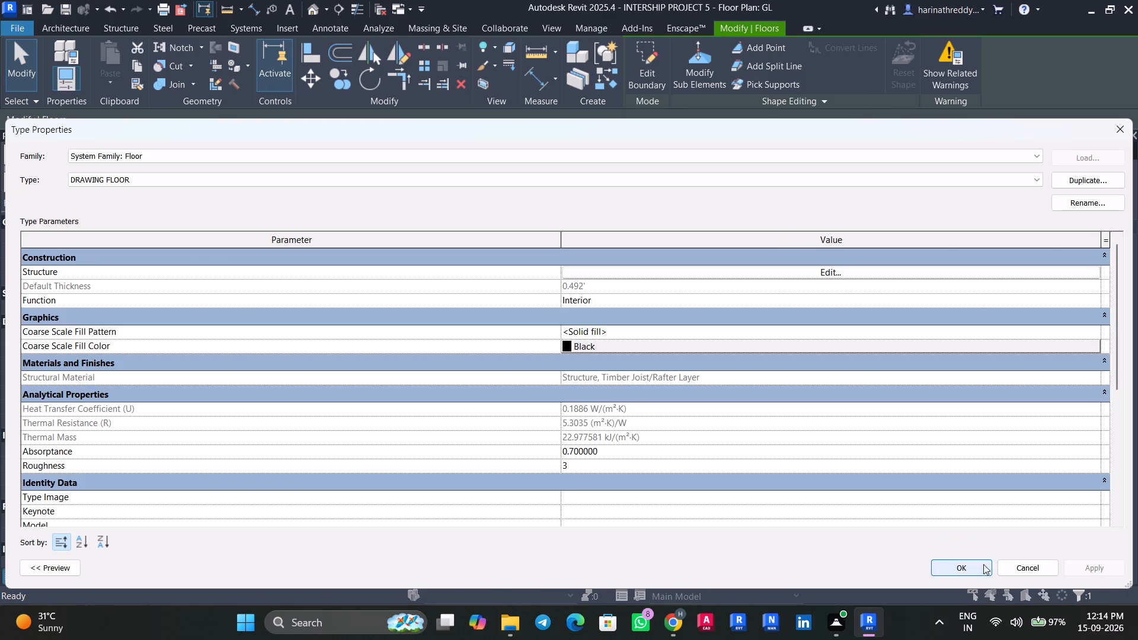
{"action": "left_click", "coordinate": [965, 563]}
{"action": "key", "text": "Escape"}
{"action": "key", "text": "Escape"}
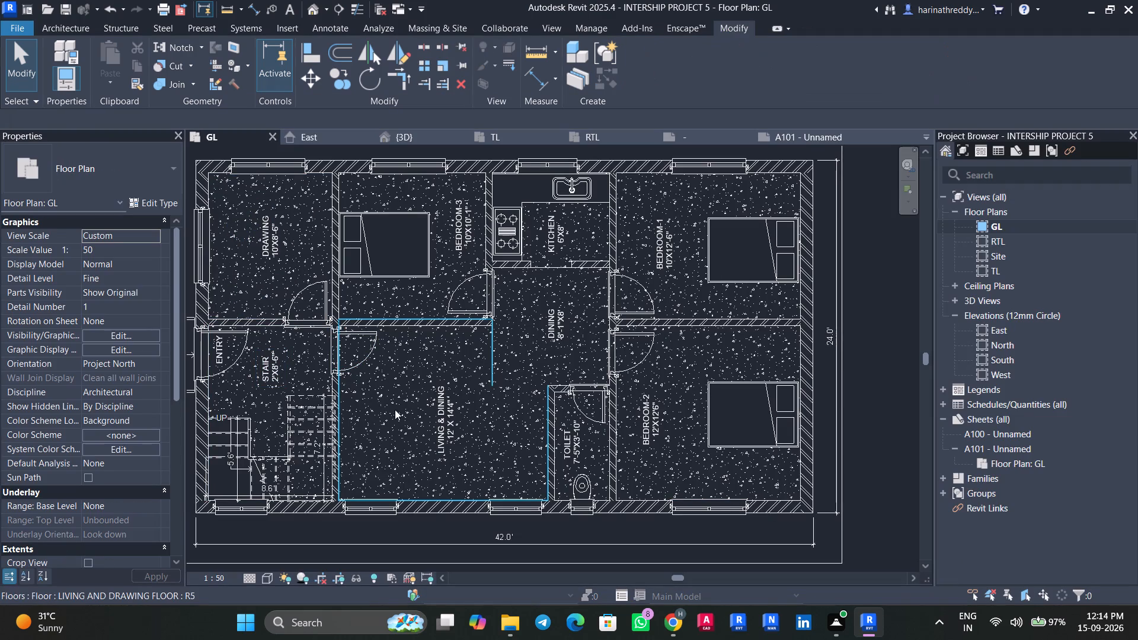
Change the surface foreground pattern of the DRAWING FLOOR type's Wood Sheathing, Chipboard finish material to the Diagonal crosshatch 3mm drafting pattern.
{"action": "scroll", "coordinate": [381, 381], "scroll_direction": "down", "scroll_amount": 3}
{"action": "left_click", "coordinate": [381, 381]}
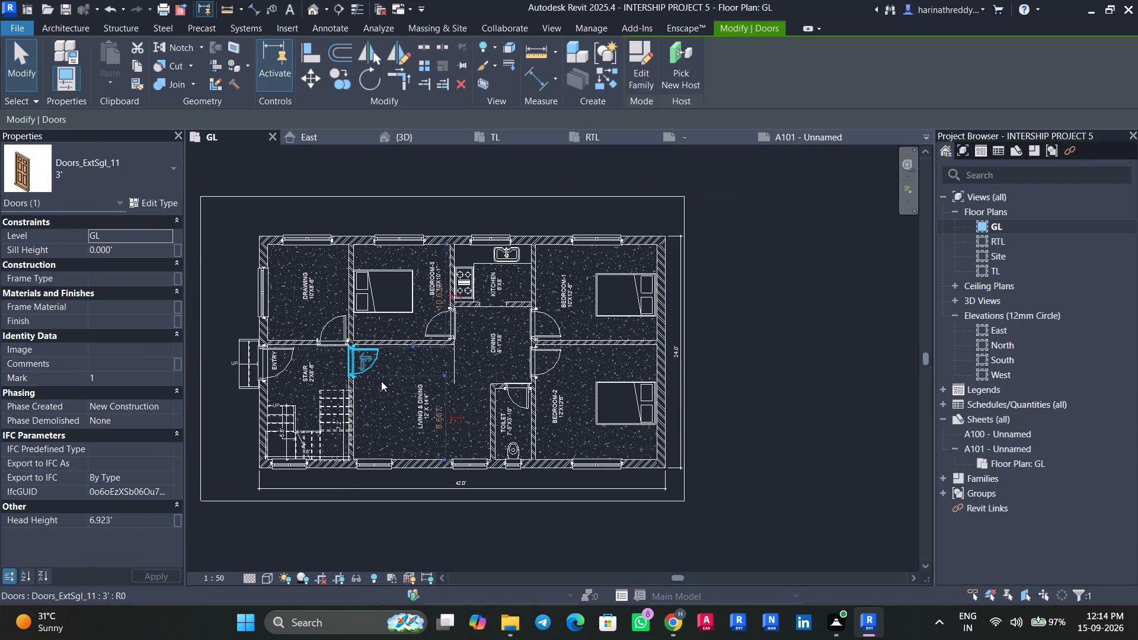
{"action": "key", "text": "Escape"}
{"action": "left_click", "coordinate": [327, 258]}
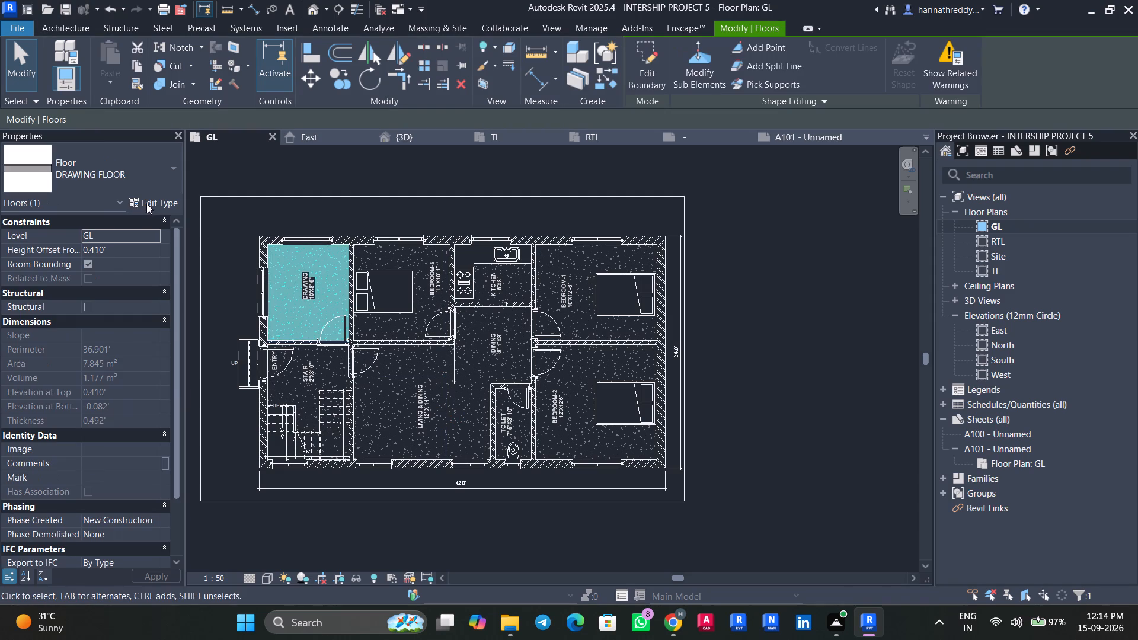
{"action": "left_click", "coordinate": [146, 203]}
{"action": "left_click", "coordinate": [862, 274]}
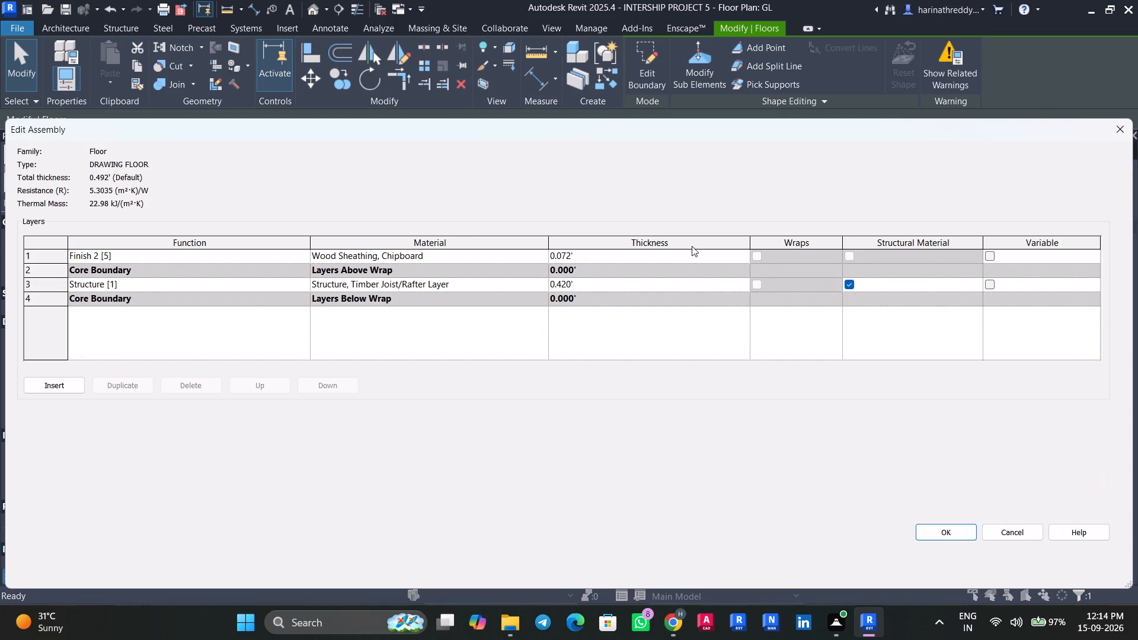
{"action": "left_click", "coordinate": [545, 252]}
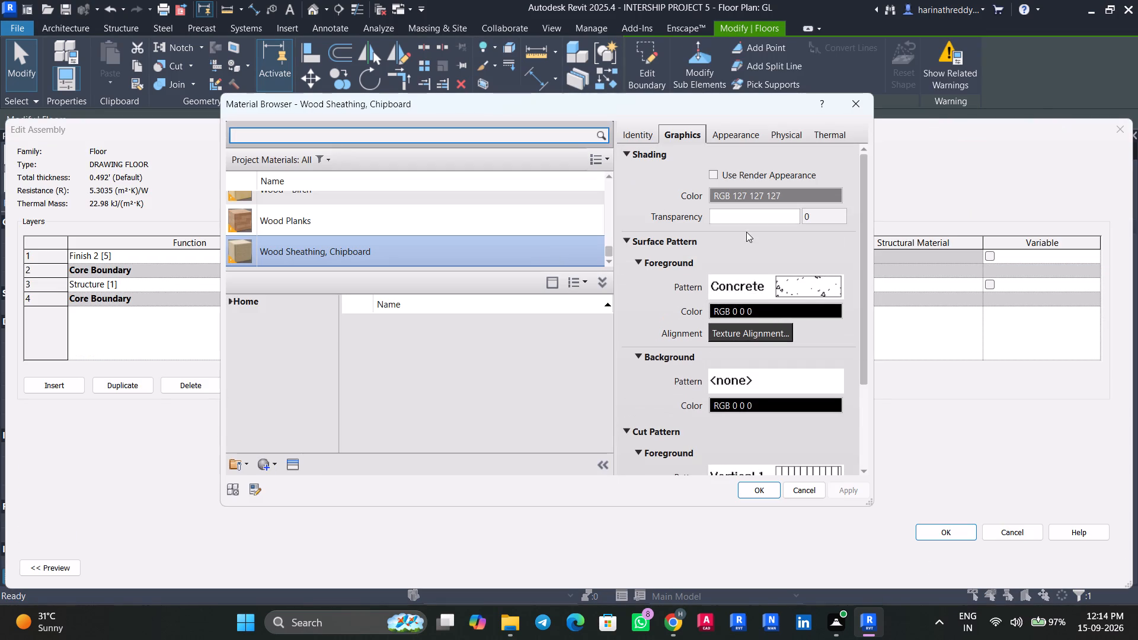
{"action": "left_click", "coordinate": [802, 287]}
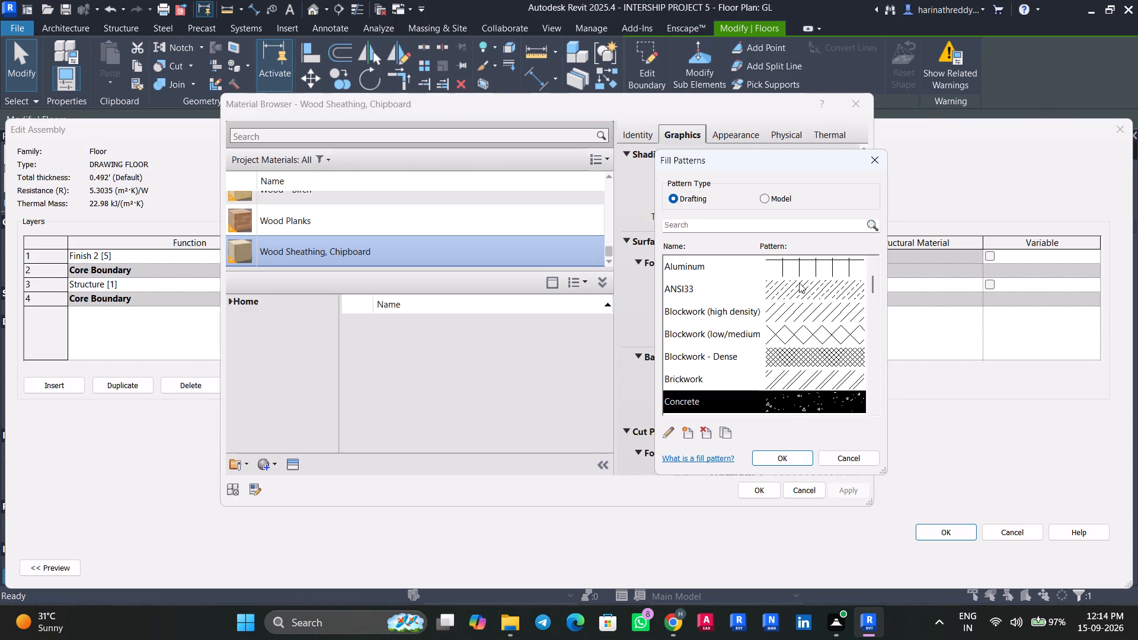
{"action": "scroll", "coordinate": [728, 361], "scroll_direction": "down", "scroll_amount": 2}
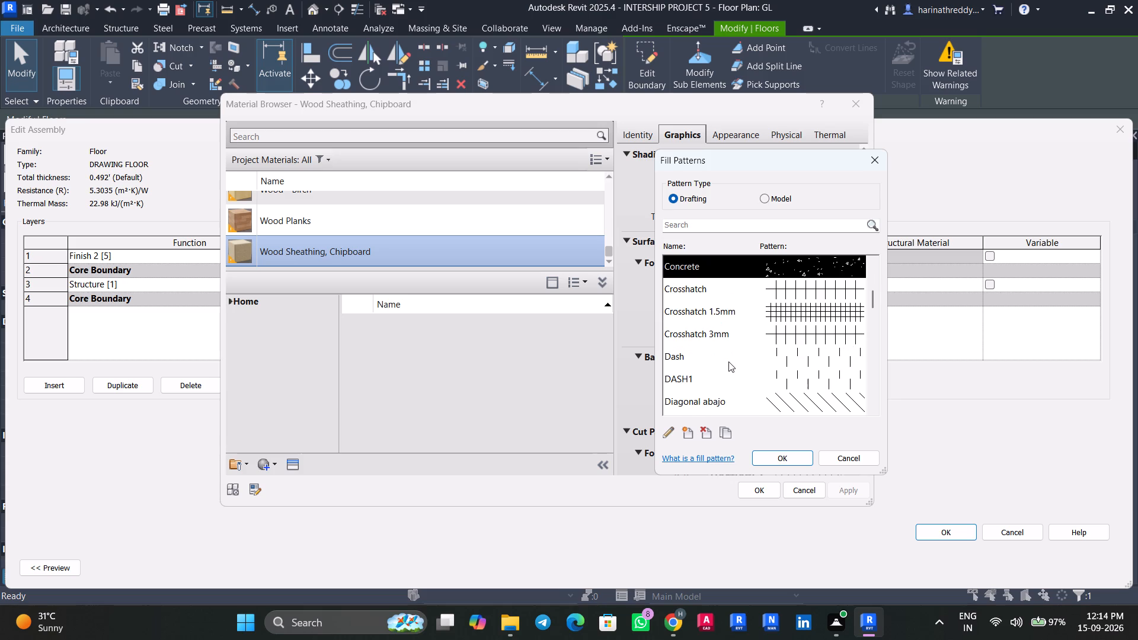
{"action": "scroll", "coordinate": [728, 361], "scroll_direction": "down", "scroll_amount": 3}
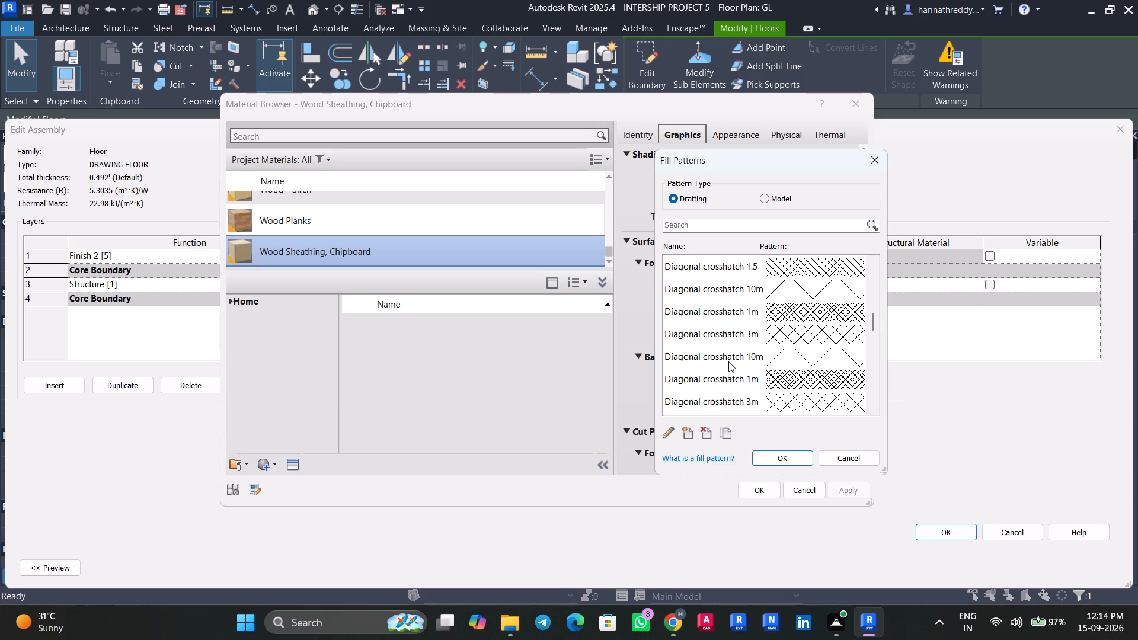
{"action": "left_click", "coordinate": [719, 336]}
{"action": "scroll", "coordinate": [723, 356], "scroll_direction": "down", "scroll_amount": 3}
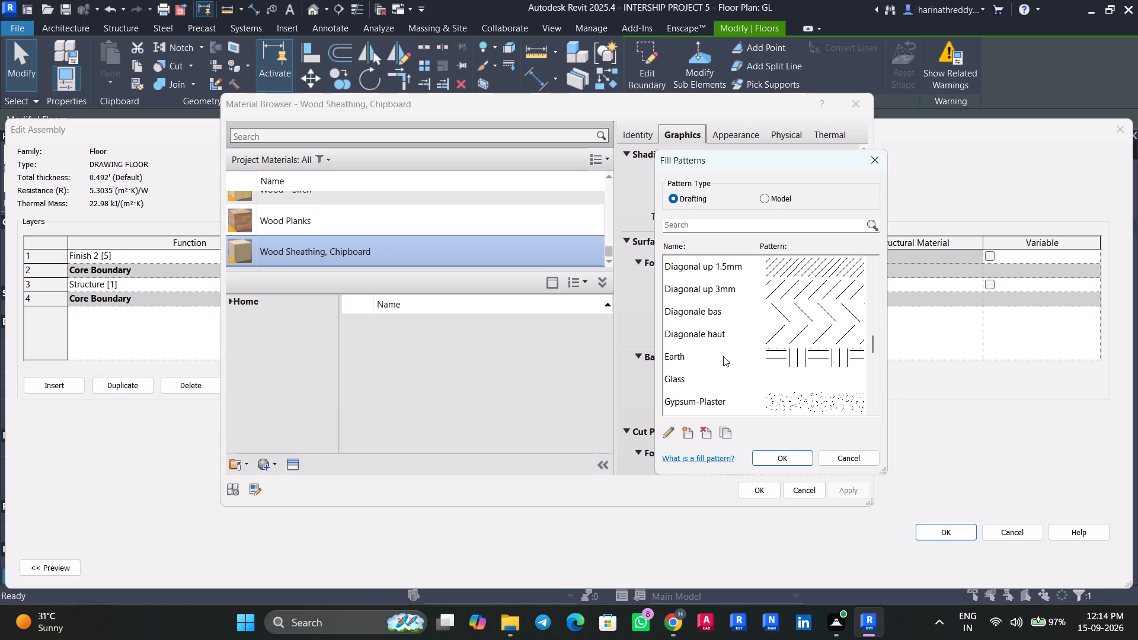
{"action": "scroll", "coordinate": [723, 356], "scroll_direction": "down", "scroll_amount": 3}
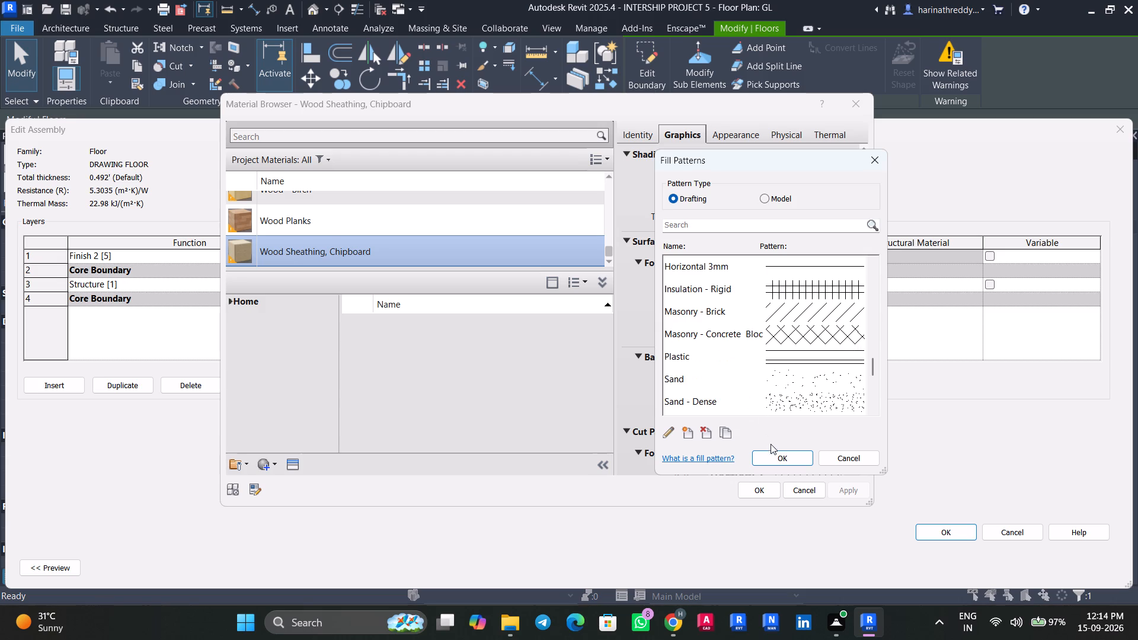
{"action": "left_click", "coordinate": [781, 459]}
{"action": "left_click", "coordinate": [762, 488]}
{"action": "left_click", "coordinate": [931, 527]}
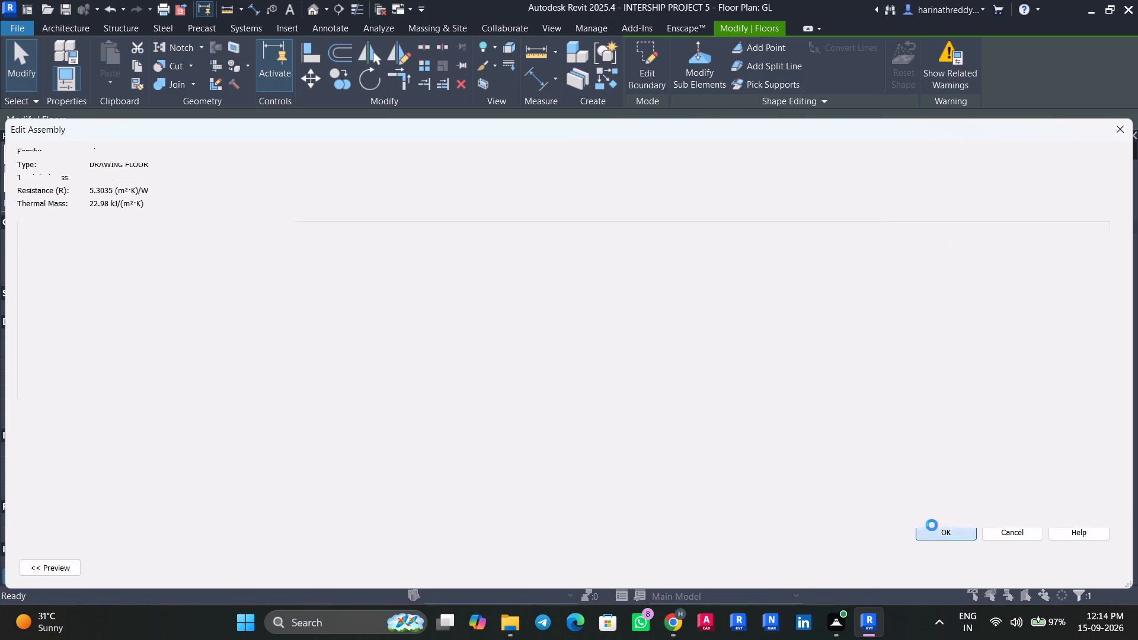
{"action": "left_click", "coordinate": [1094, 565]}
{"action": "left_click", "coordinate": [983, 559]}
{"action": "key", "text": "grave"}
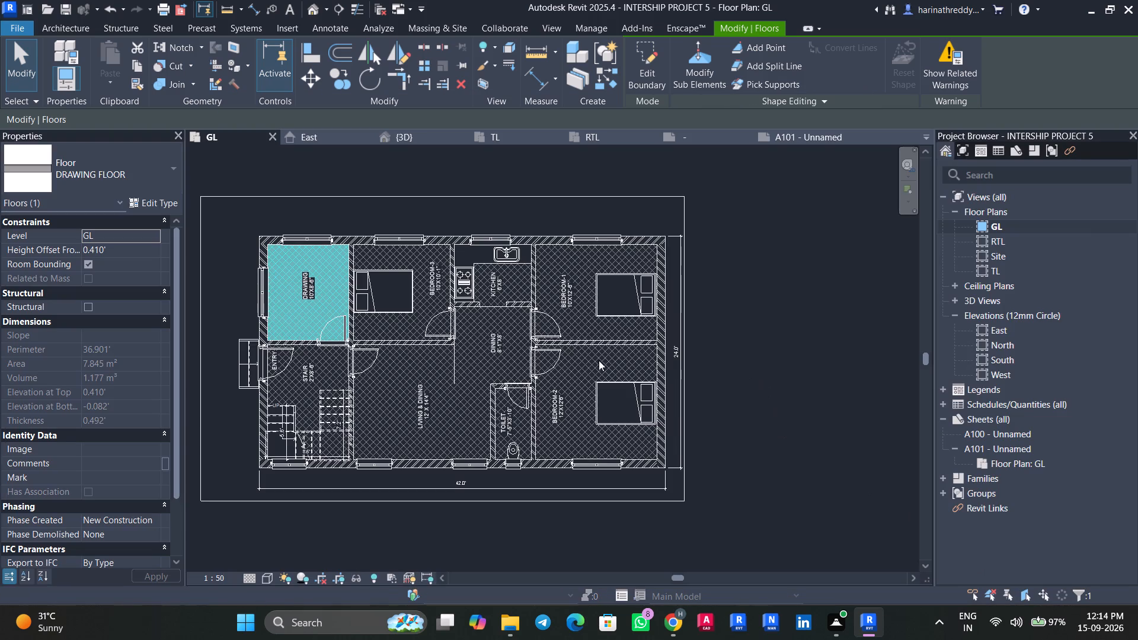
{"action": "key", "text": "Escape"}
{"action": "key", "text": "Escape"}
Set the surface foreground pattern of the STAIR CASE FLOOR type's Wood Sheathing, Chipboard finish material to <No pattern>.
{"action": "scroll", "coordinate": [304, 361], "scroll_direction": "up", "scroll_amount": 3}
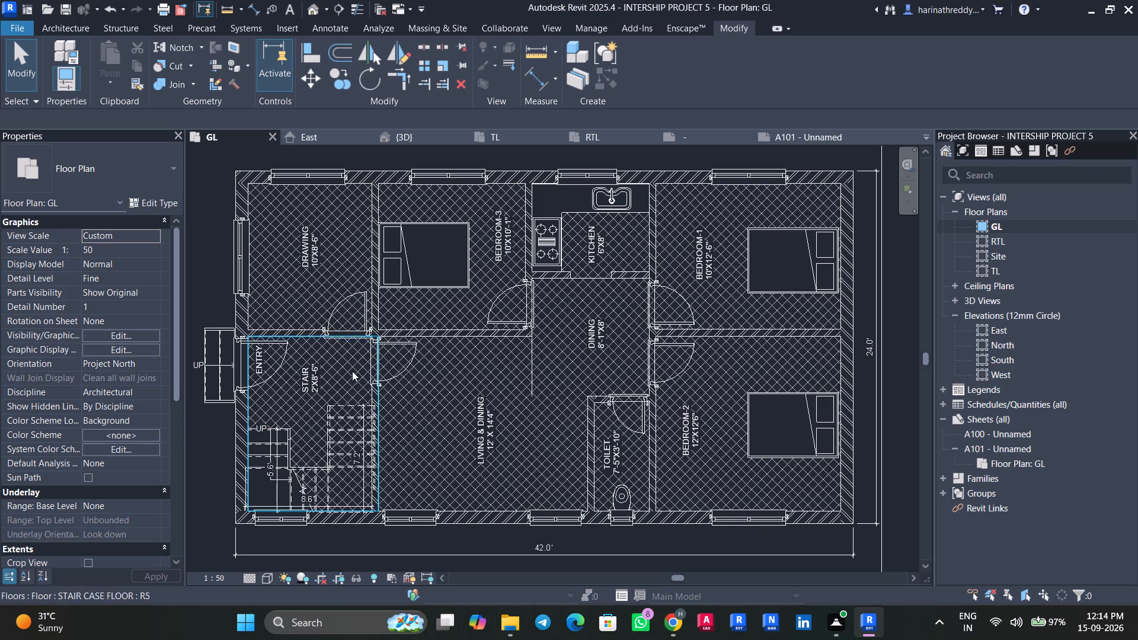
{"action": "left_click", "coordinate": [352, 371]}
{"action": "left_click", "coordinate": [159, 203]}
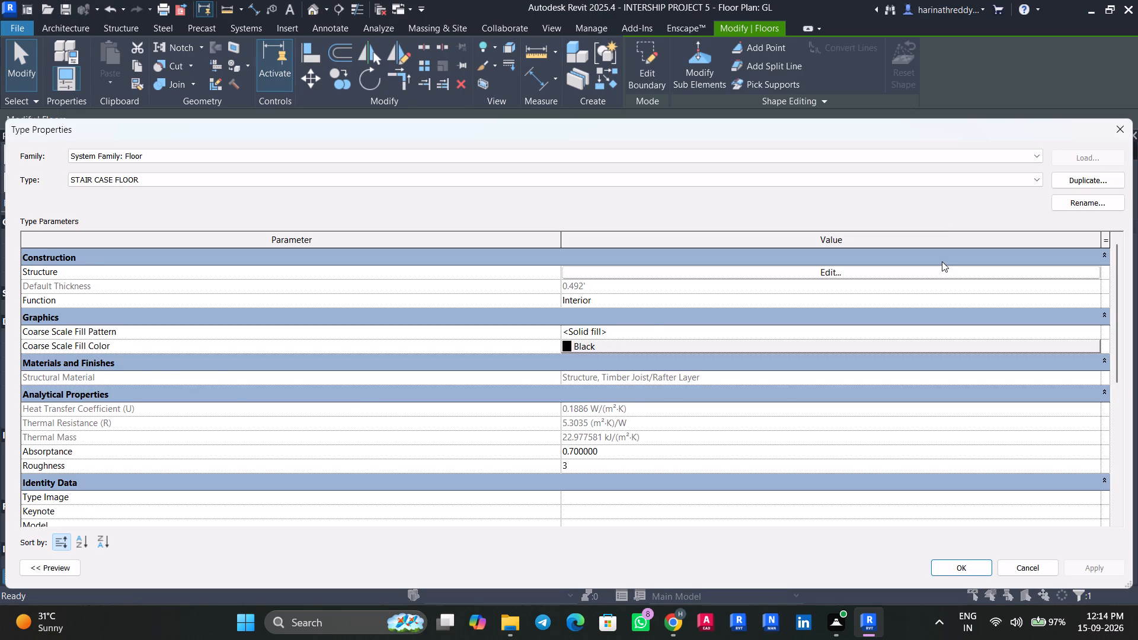
{"action": "left_click", "coordinate": [942, 261]}
{"action": "left_click", "coordinate": [775, 262]}
{"action": "left_click", "coordinate": [772, 269]}
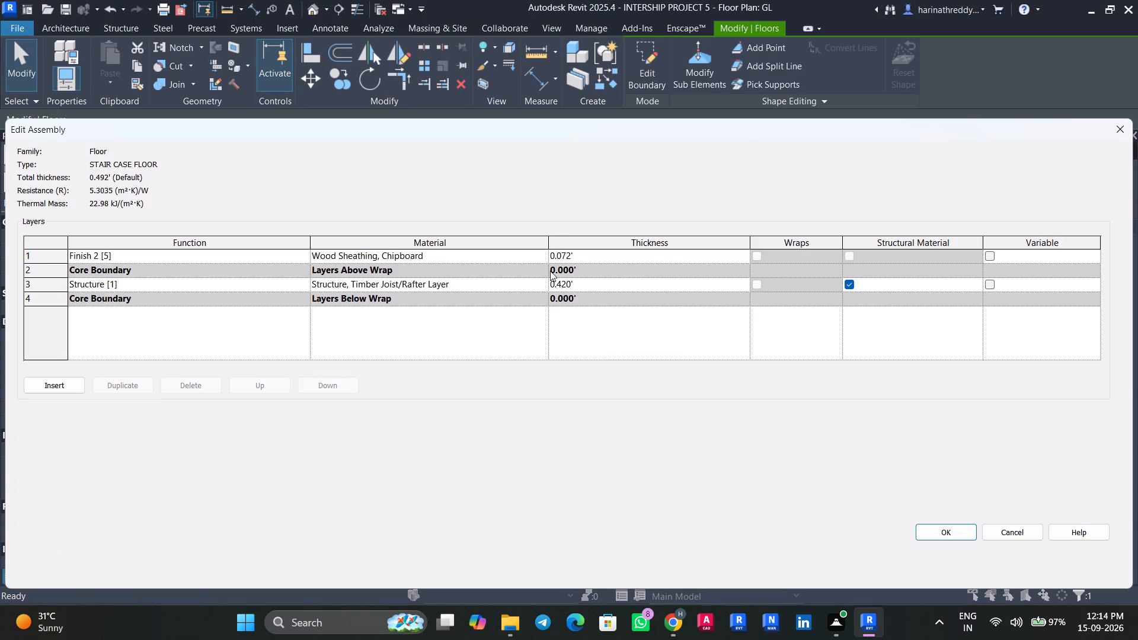
{"action": "left_click", "coordinate": [546, 257]}
{"action": "left_click", "coordinate": [765, 287]}
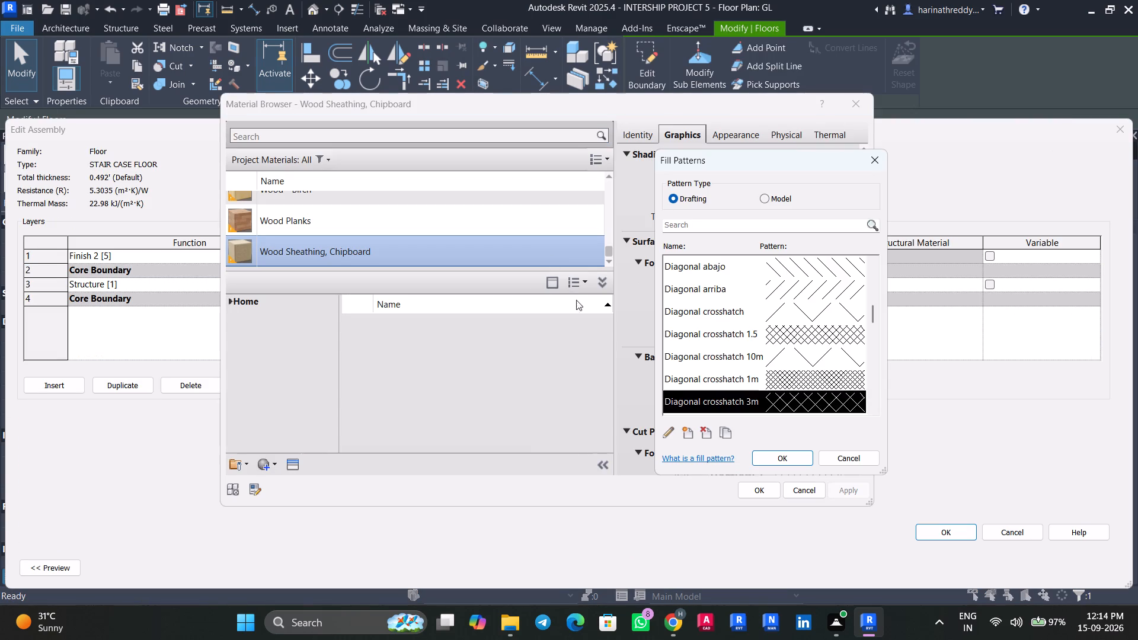
{"action": "scroll", "coordinate": [709, 290], "scroll_direction": "up", "scroll_amount": 10}
{"action": "left_click", "coordinate": [717, 268]}
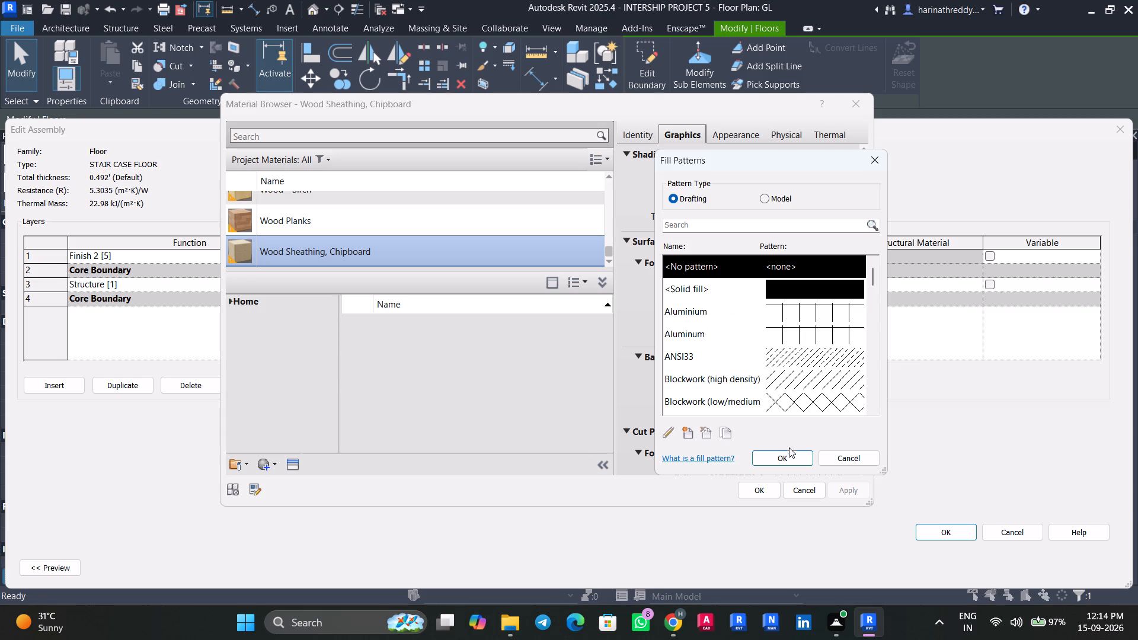
{"action": "left_click", "coordinate": [787, 453]}
{"action": "left_click", "coordinate": [760, 490]}
{"action": "left_click", "coordinate": [941, 531]}
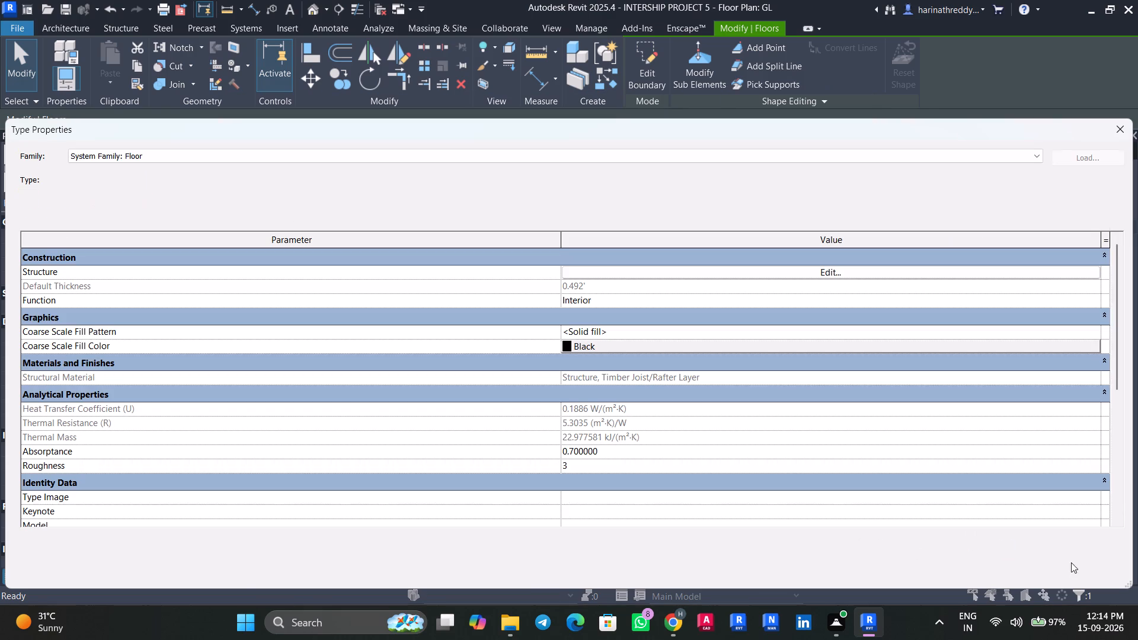
{"action": "left_click", "coordinate": [1093, 576]}
{"action": "left_click", "coordinate": [952, 557]}
{"action": "left_click", "coordinate": [957, 564]}
{"action": "key", "text": "Escape"}
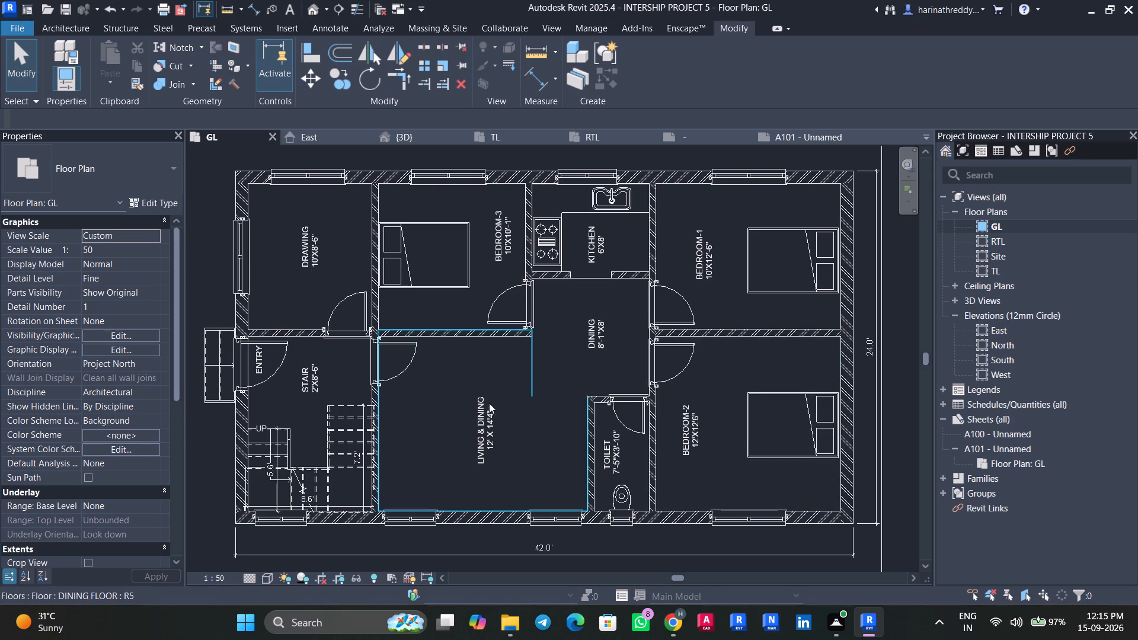
Stretch the text box of the STAIR 2'X8'-6" room label slightly.
{"action": "scroll", "coordinate": [298, 385], "scroll_direction": "up", "scroll_amount": 2}
{"action": "scroll", "coordinate": [298, 385], "scroll_direction": "down", "scroll_amount": 1}
{"action": "scroll", "coordinate": [298, 385], "scroll_direction": "up", "scroll_amount": 1}
{"action": "left_click", "coordinate": [305, 385]}
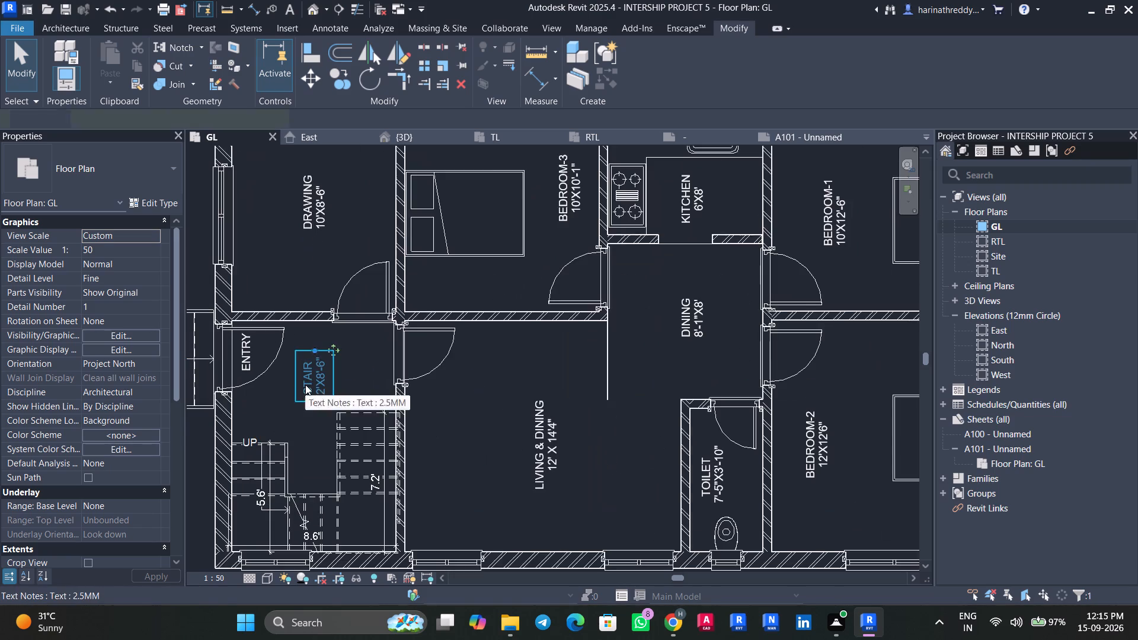
{"action": "scroll", "coordinate": [303, 396], "scroll_direction": "up", "scroll_amount": 4}
{"action": "left_click_drag", "start_coordinate": [322, 316], "coordinate": [320, 303]}
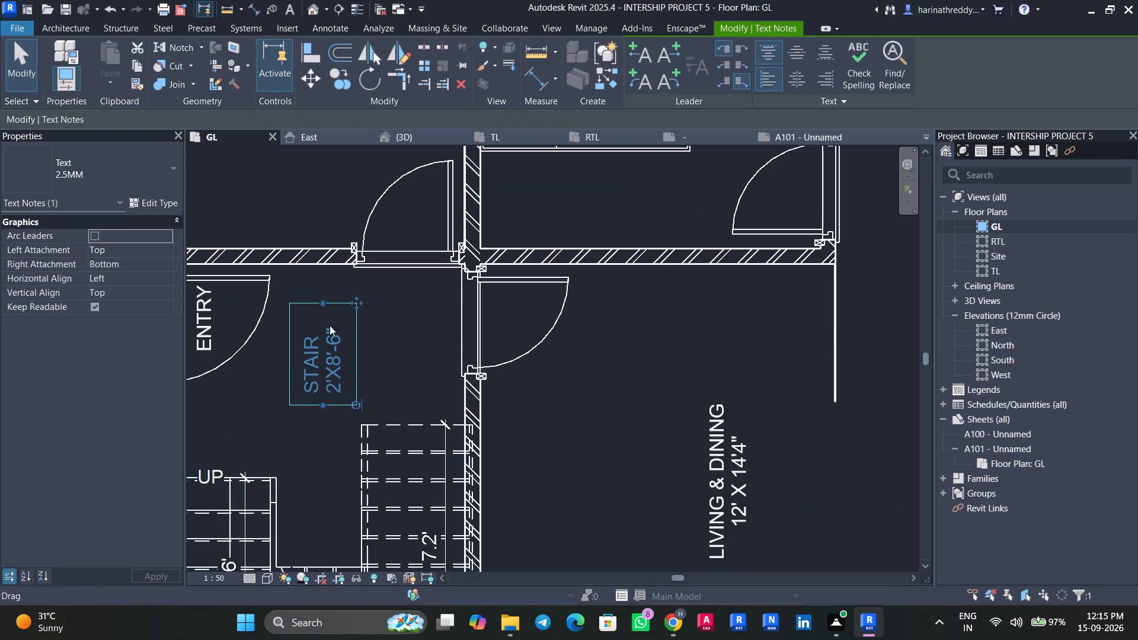
{"action": "left_click", "coordinate": [386, 357]}
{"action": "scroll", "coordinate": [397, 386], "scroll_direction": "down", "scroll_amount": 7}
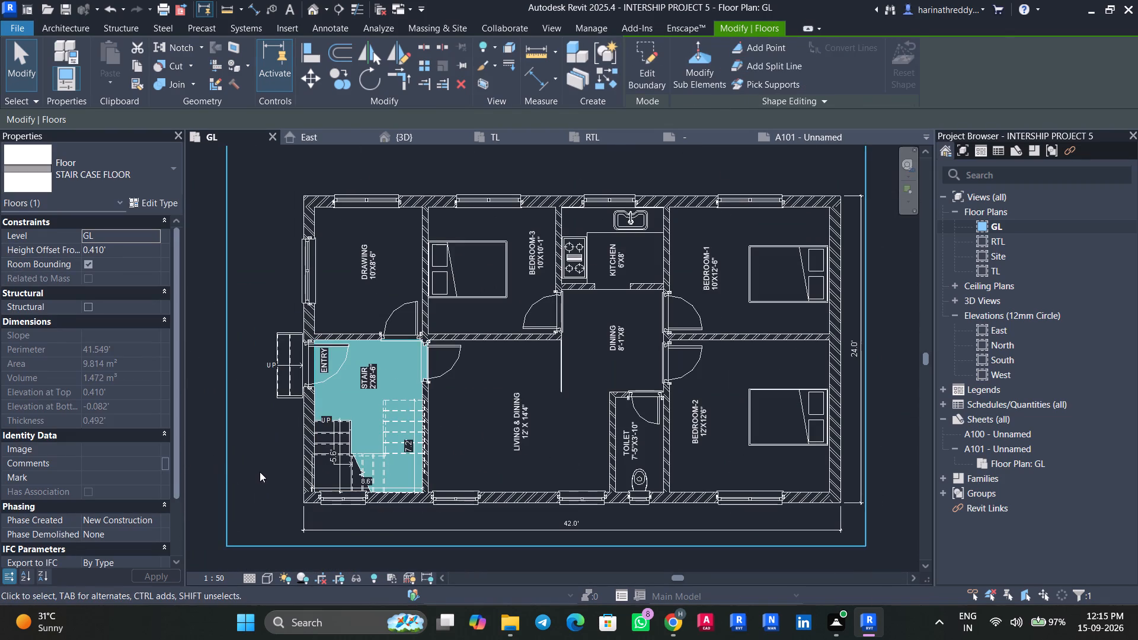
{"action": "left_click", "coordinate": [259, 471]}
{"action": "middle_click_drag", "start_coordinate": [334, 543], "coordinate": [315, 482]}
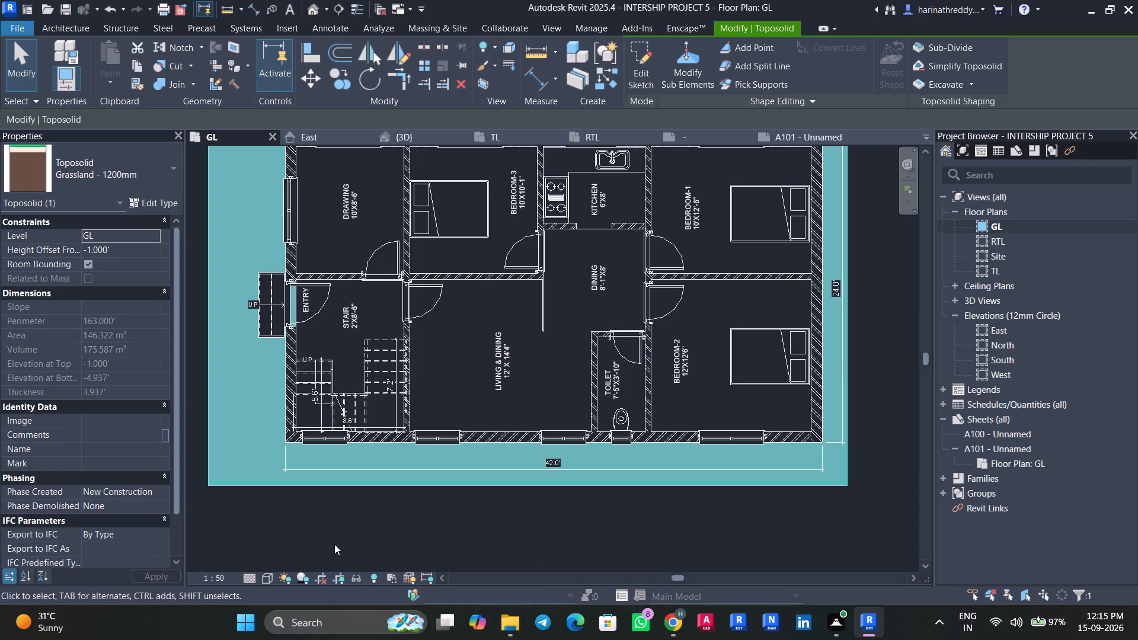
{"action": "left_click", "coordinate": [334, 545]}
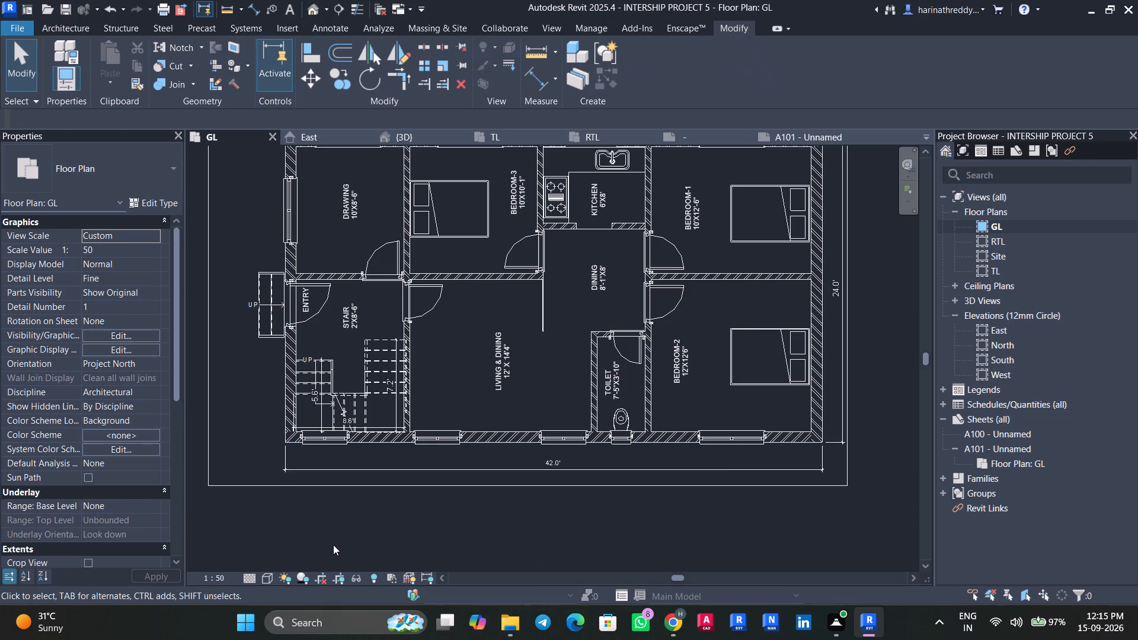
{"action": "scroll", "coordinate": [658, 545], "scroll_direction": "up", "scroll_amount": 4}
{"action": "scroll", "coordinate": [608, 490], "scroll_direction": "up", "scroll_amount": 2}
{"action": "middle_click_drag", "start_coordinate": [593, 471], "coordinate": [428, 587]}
Open the RTL floor plan and examine its layout.
{"action": "left_click", "coordinate": [1003, 232]}
{"action": "double_click", "coordinate": [1005, 239]}
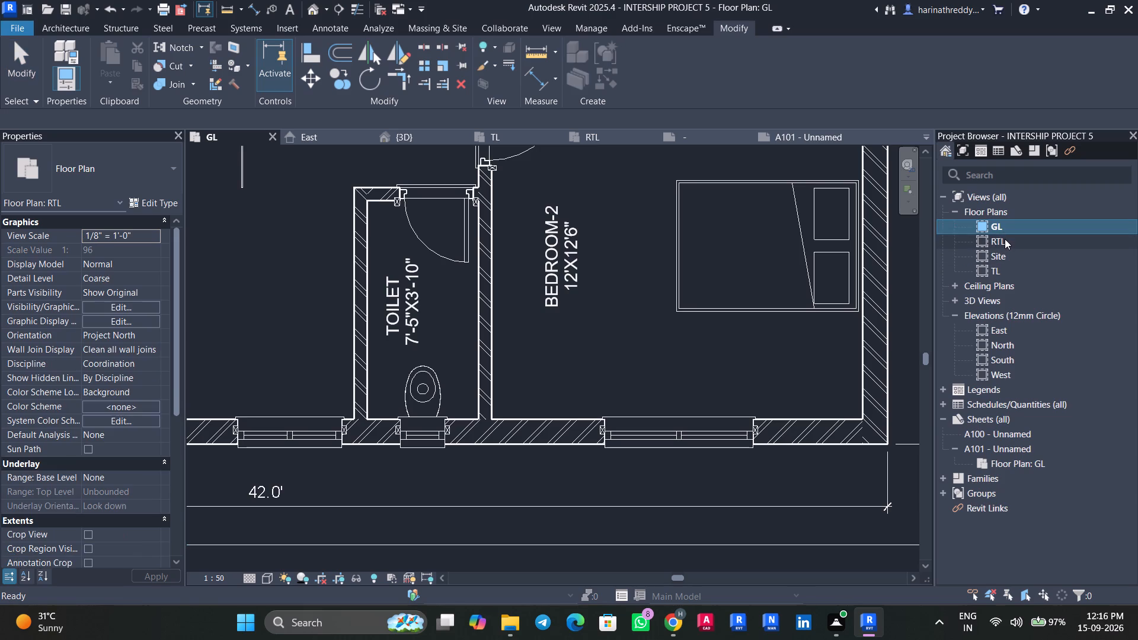
{"action": "scroll", "coordinate": [589, 472], "scroll_direction": "down", "scroll_amount": 7}
{"action": "scroll", "coordinate": [600, 432], "scroll_direction": "up", "scroll_amount": 3}
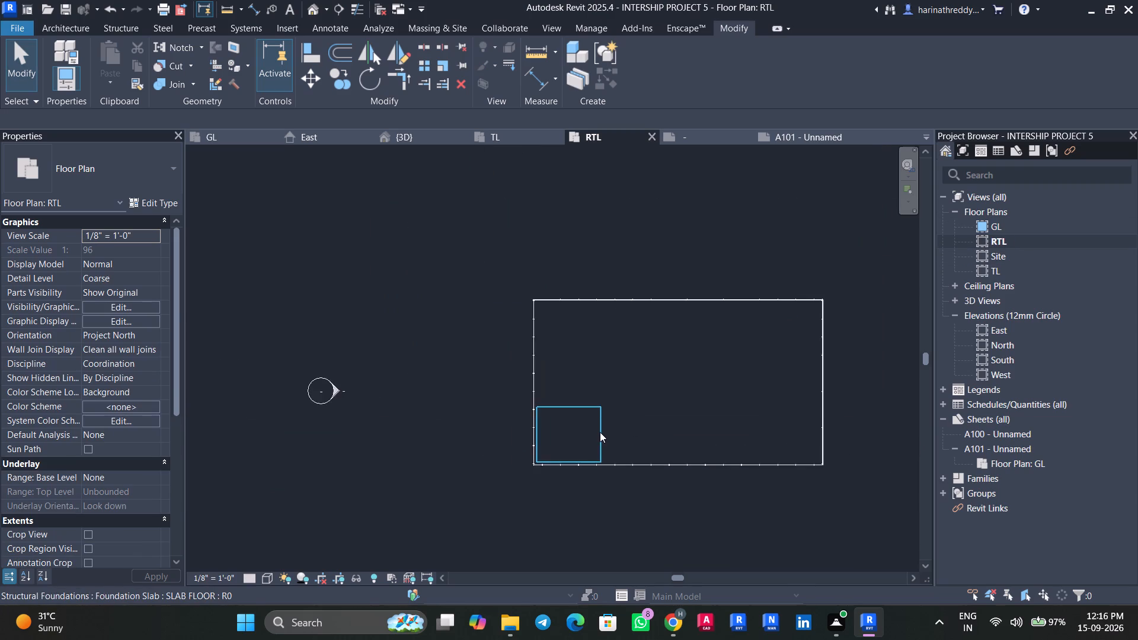
{"action": "middle_click_drag", "start_coordinate": [622, 514], "coordinate": [530, 492]}
Open the TL floor plan and examine the slab, staircase enclosure and underlying room outlines.
{"action": "double_click", "coordinate": [988, 272]}
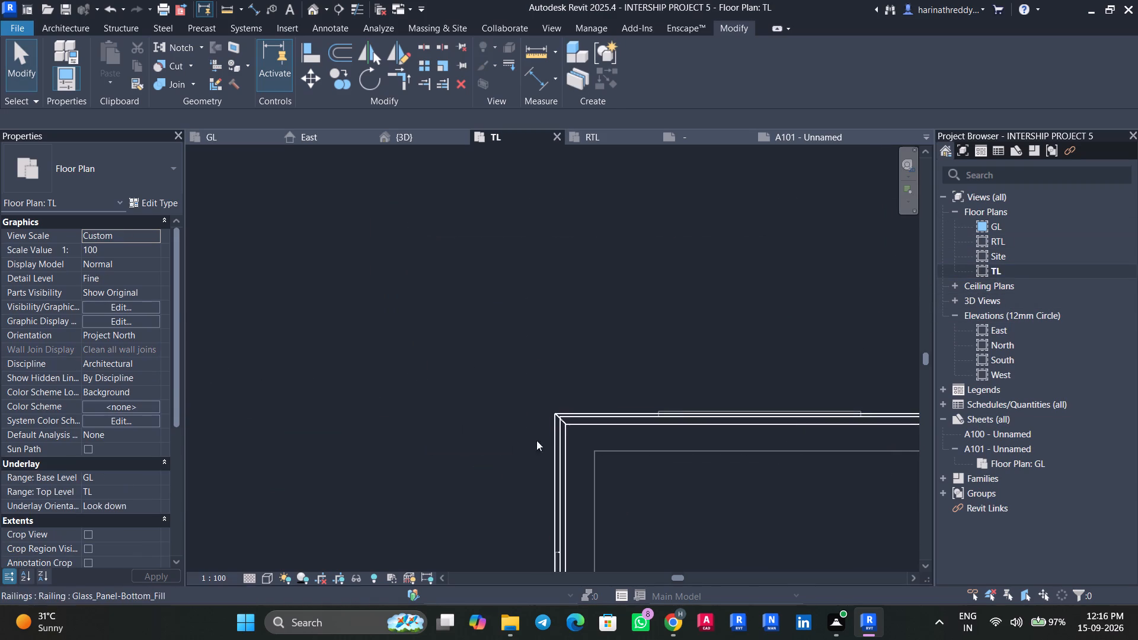
{"action": "scroll", "coordinate": [506, 472], "scroll_direction": "down", "scroll_amount": 11}
{"action": "scroll", "coordinate": [595, 535], "scroll_direction": "down", "scroll_amount": 1}
{"action": "middle_click_drag", "start_coordinate": [605, 553], "coordinate": [543, 236]}
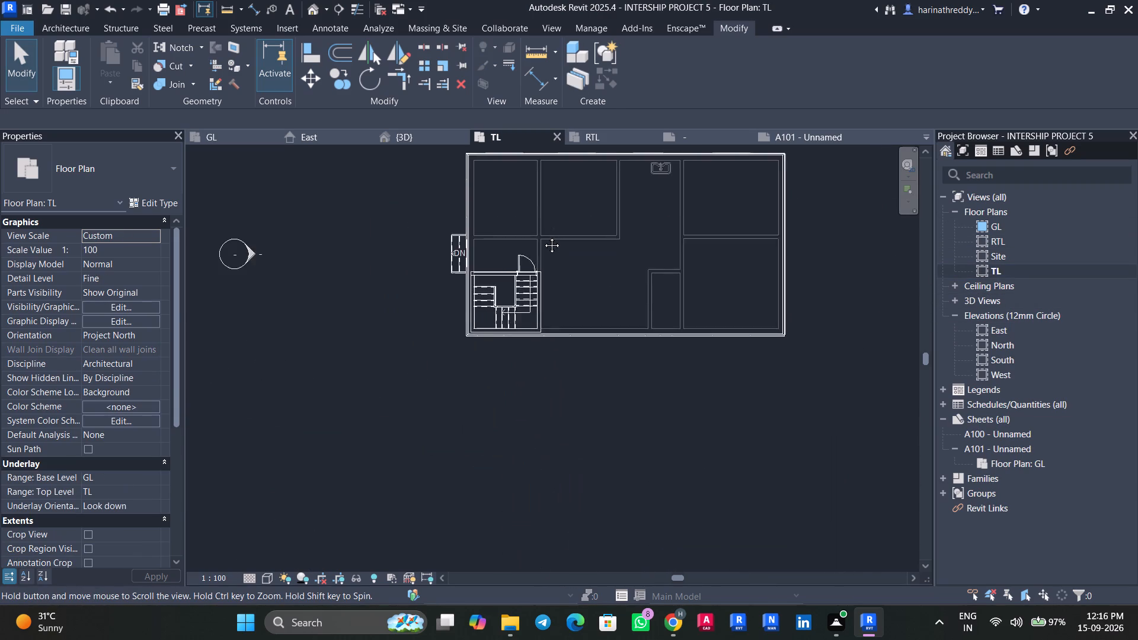
{"action": "middle_click_drag", "start_coordinate": [543, 236], "coordinate": [529, 328]}
{"action": "scroll", "coordinate": [510, 339], "scroll_direction": "up", "scroll_amount": 5}
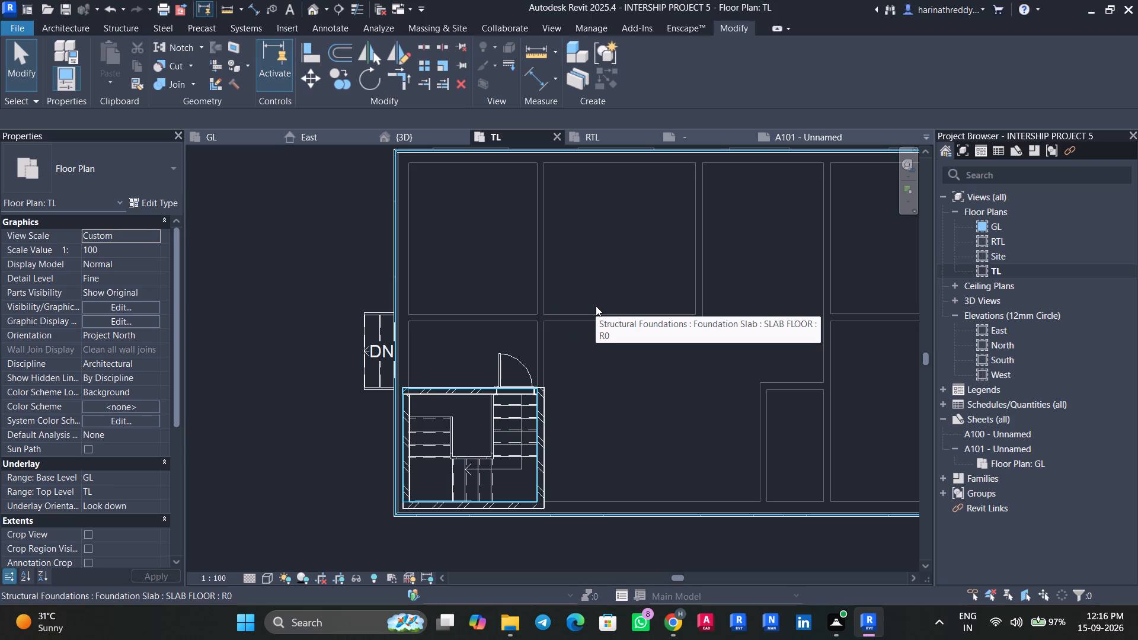
{"action": "scroll", "coordinate": [596, 306], "scroll_direction": "down", "scroll_amount": 3}
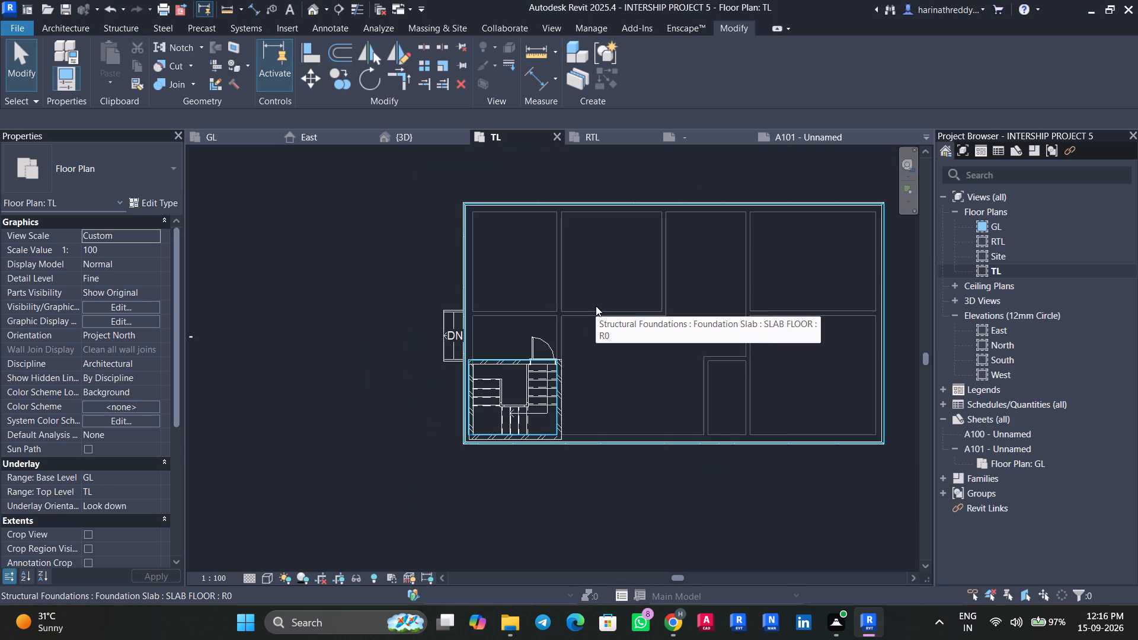
{"action": "scroll", "coordinate": [596, 306], "scroll_direction": "up", "scroll_amount": 3}
{"action": "scroll", "coordinate": [596, 306], "scroll_direction": "down", "scroll_amount": 2}
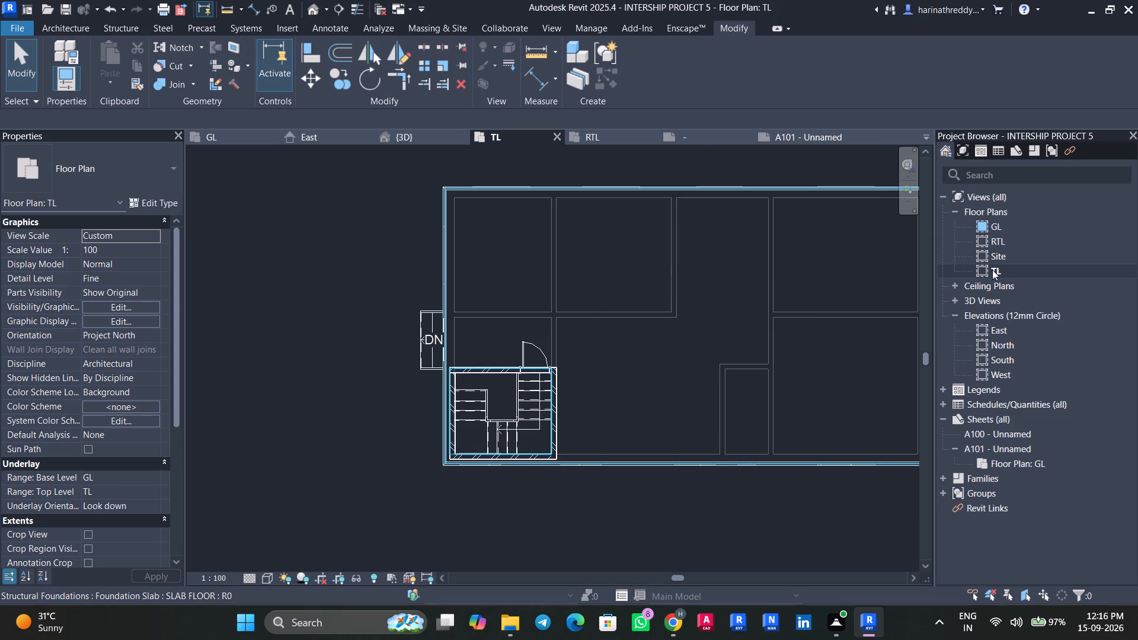
Return to the GL floor plan and examine the bedroom, toilet, dining and kitchen areas and their labels.
{"action": "double_click", "coordinate": [1002, 227]}
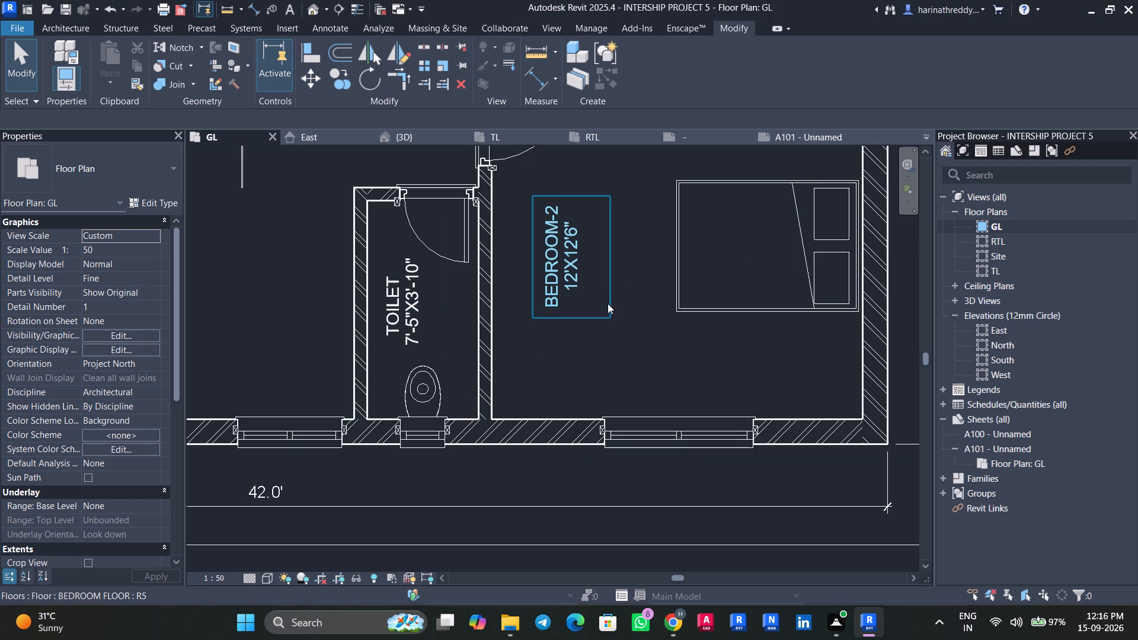
{"action": "middle_click_drag", "start_coordinate": [645, 337], "coordinate": [573, 470]}
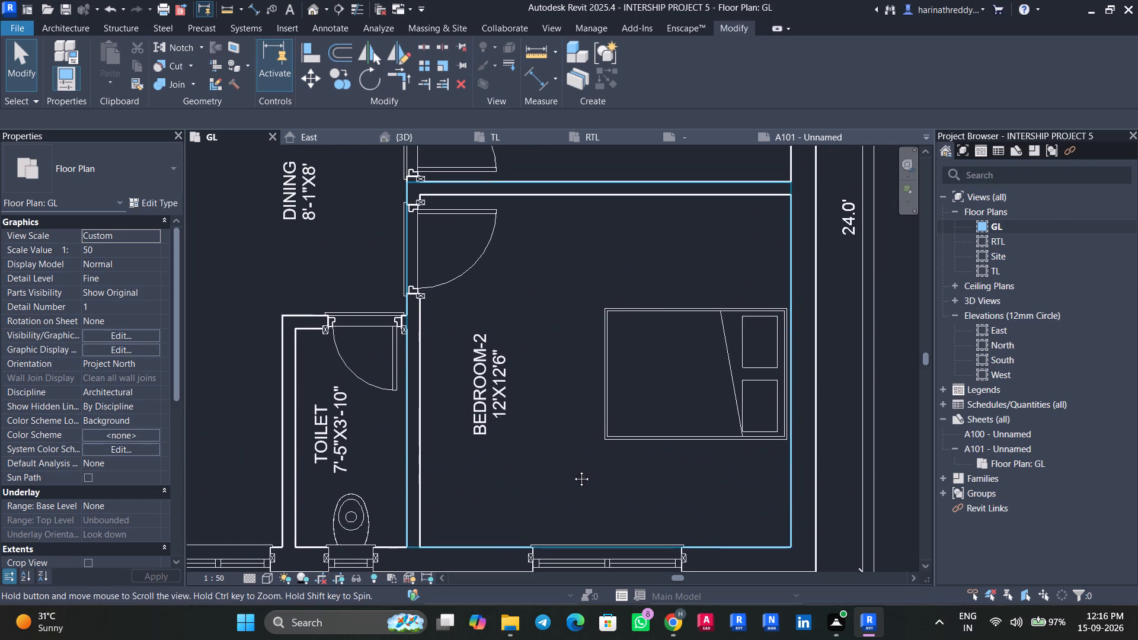
{"action": "middle_click_drag", "start_coordinate": [573, 470], "coordinate": [586, 583]}
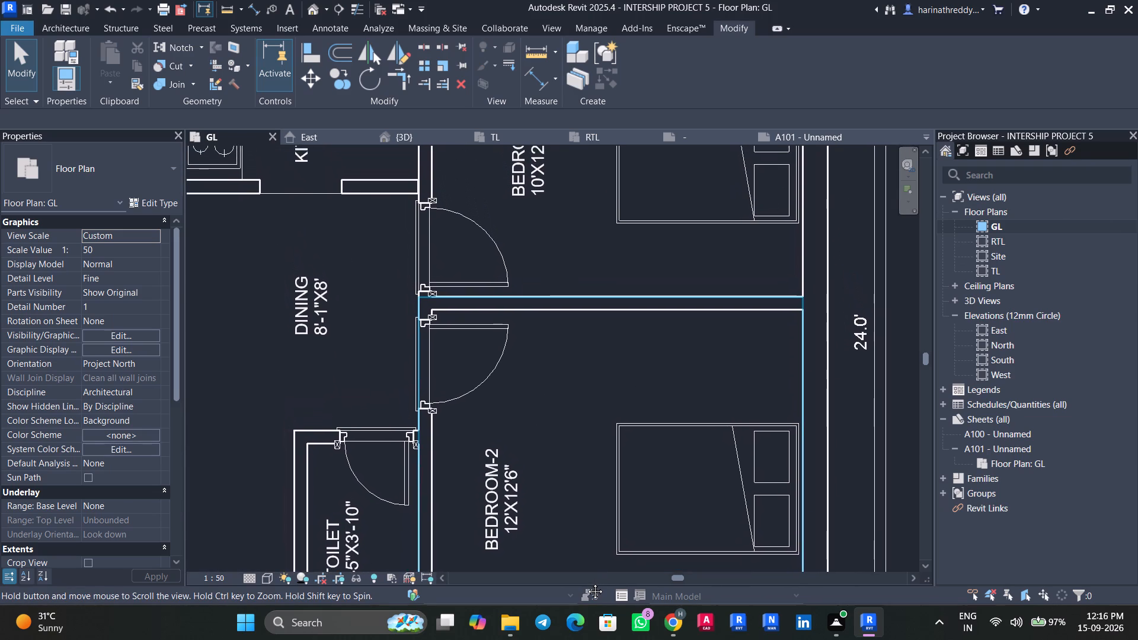
{"action": "middle_click_drag", "start_coordinate": [586, 583], "coordinate": [587, 584]}
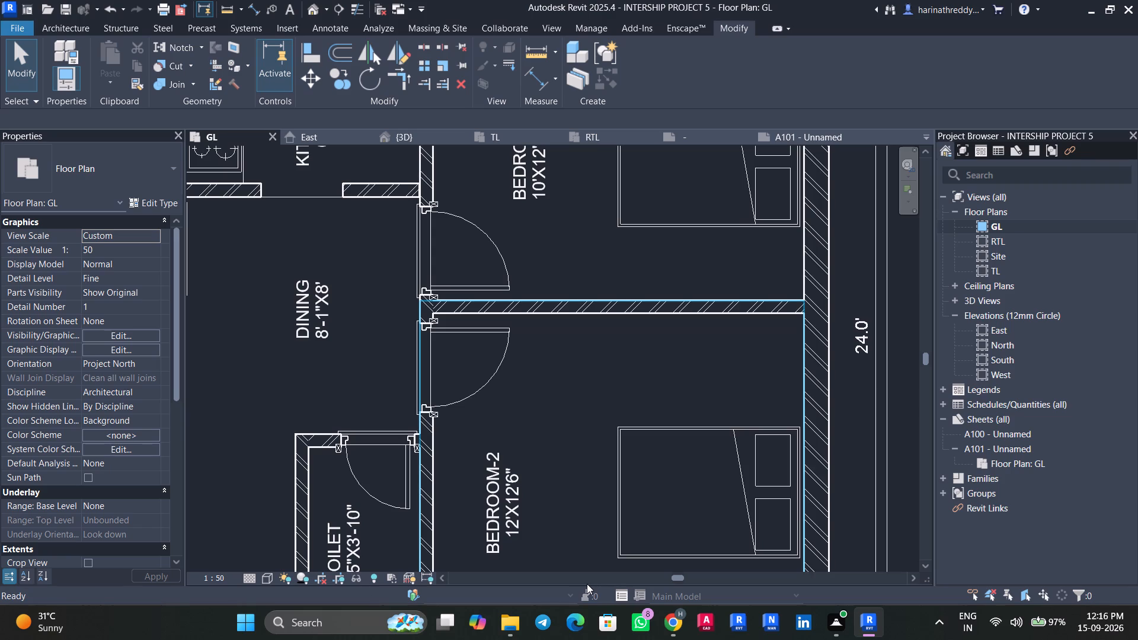
{"action": "scroll", "coordinate": [587, 584], "scroll_direction": "down", "scroll_amount": 4}
{"action": "scroll", "coordinate": [562, 462], "scroll_direction": "down", "scroll_amount": 6}
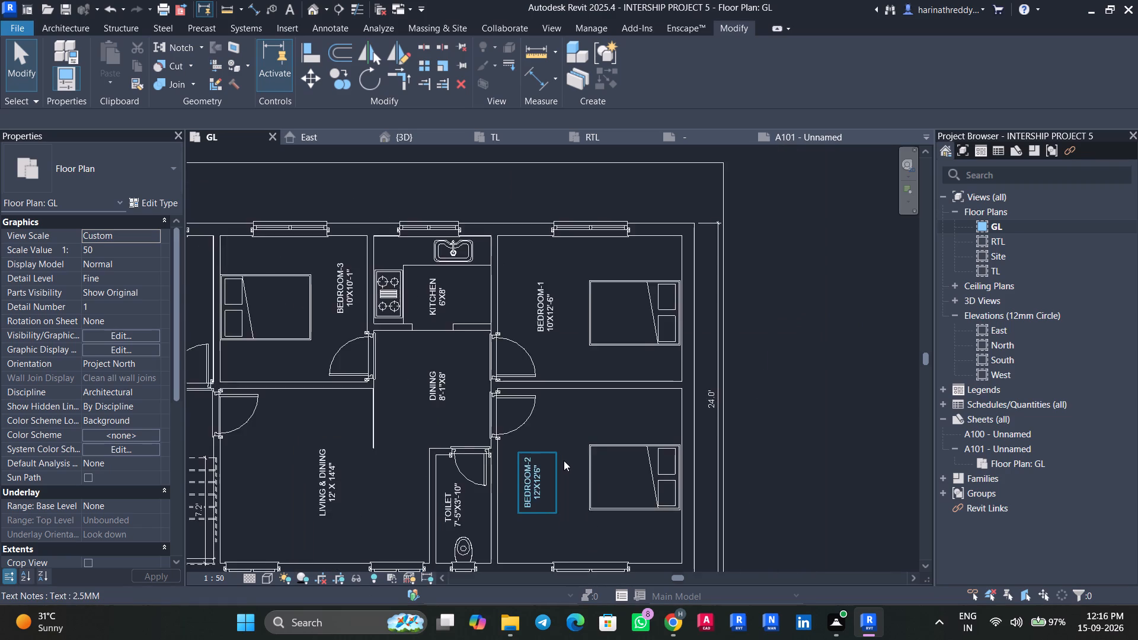
Examine the overall GL floor plan, then the drawing room, entry, stair, BEDROOM-3 and kitchen areas with their labels.
{"action": "scroll", "coordinate": [564, 460], "scroll_direction": "down", "scroll_amount": 1}
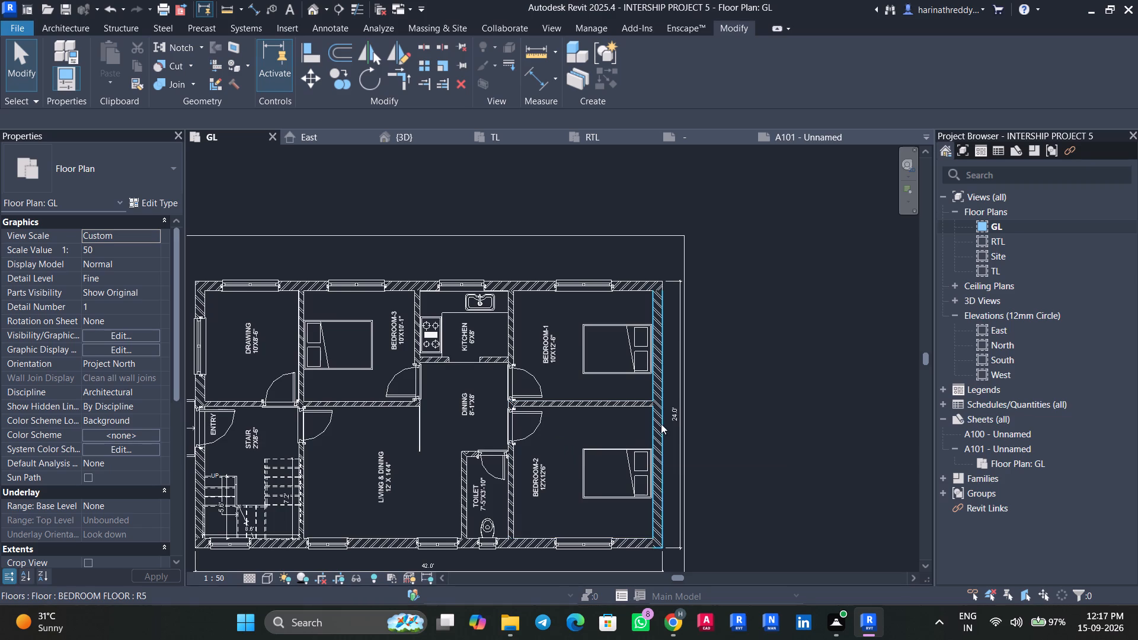
{"action": "scroll", "coordinate": [474, 212], "scroll_direction": "up", "scroll_amount": 2}
{"action": "middle_click_drag", "start_coordinate": [482, 215], "coordinate": [666, 222]}
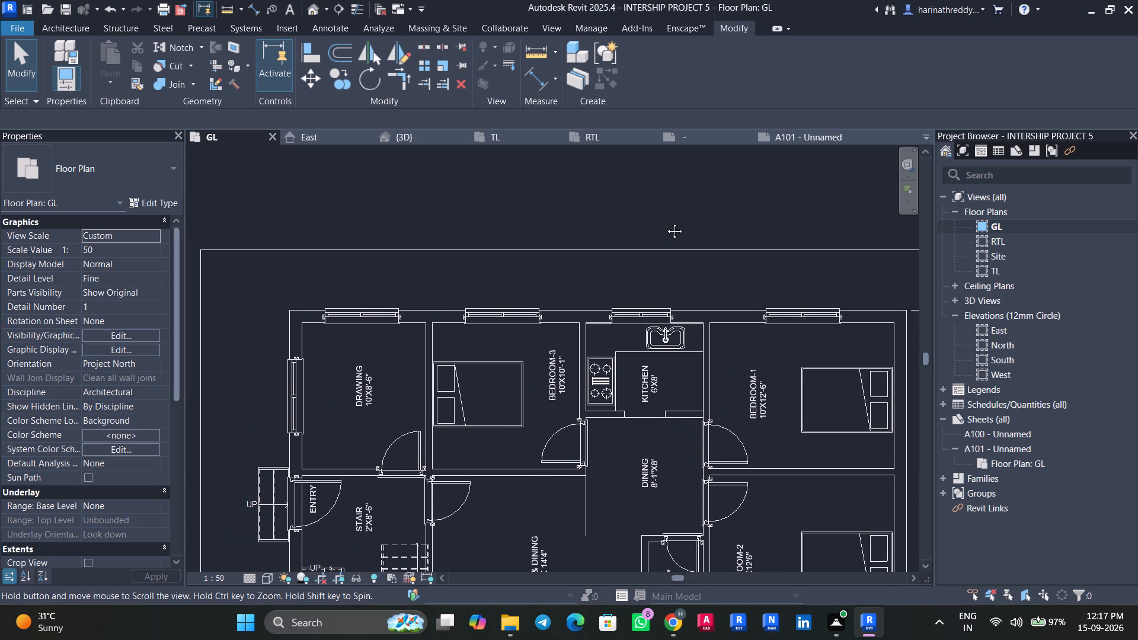
{"action": "middle_click_drag", "start_coordinate": [666, 222], "coordinate": [667, 231]}
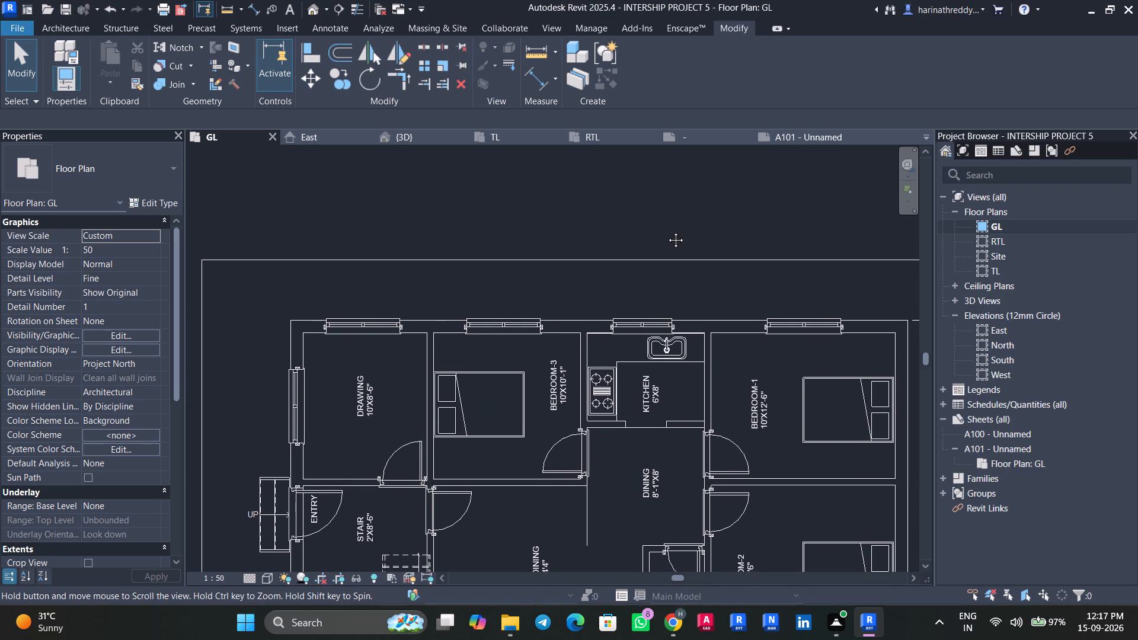
{"action": "middle_click_drag", "start_coordinate": [667, 231], "coordinate": [667, 232]}
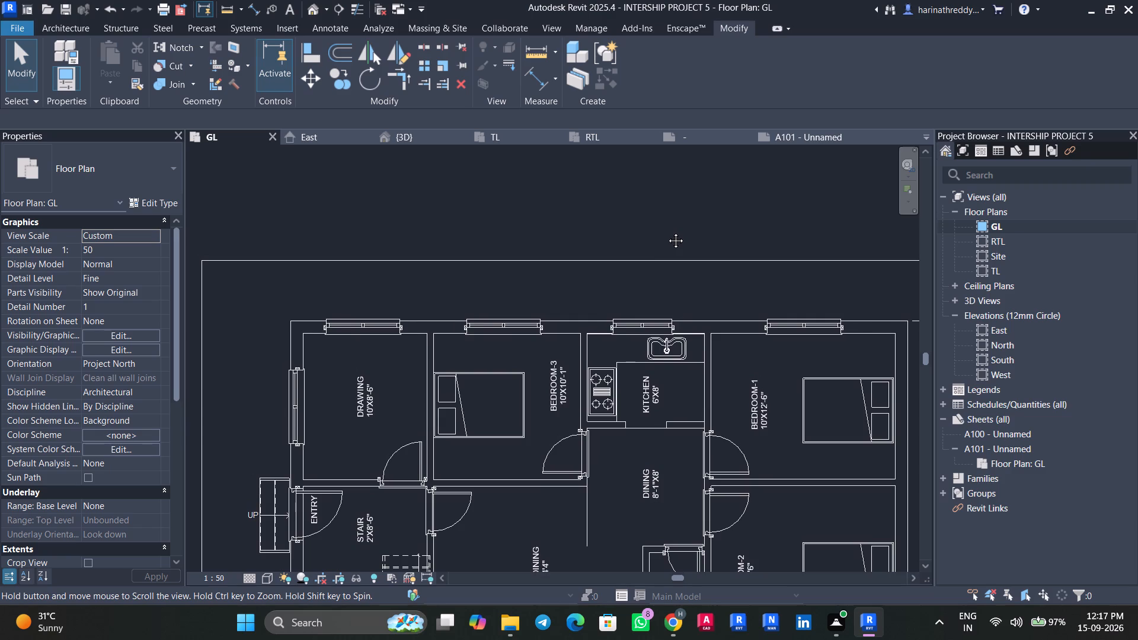
{"action": "middle_click_drag", "start_coordinate": [667, 232], "coordinate": [712, 232]}
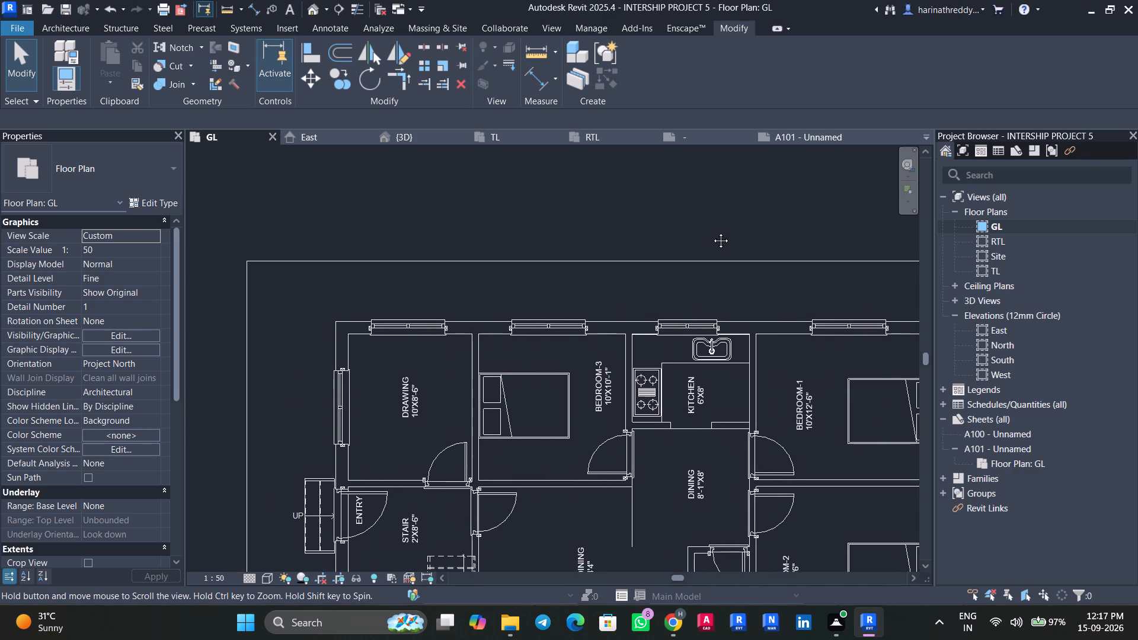
{"action": "middle_click_drag", "start_coordinate": [712, 232], "coordinate": [714, 221]}
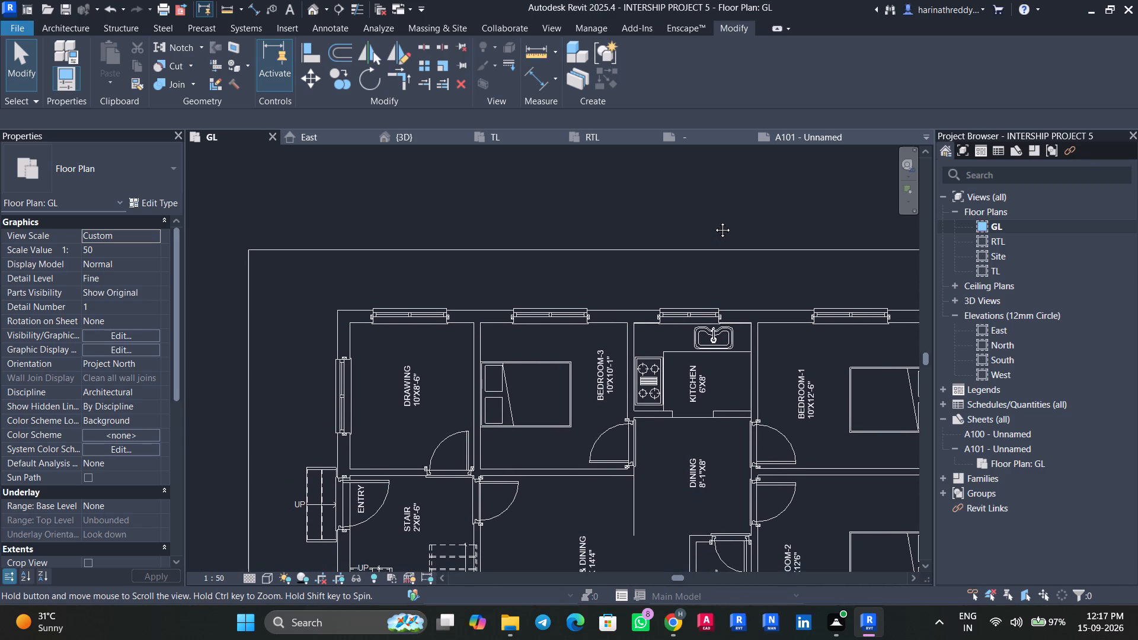
{"action": "middle_click_drag", "start_coordinate": [714, 221], "coordinate": [713, 221]}
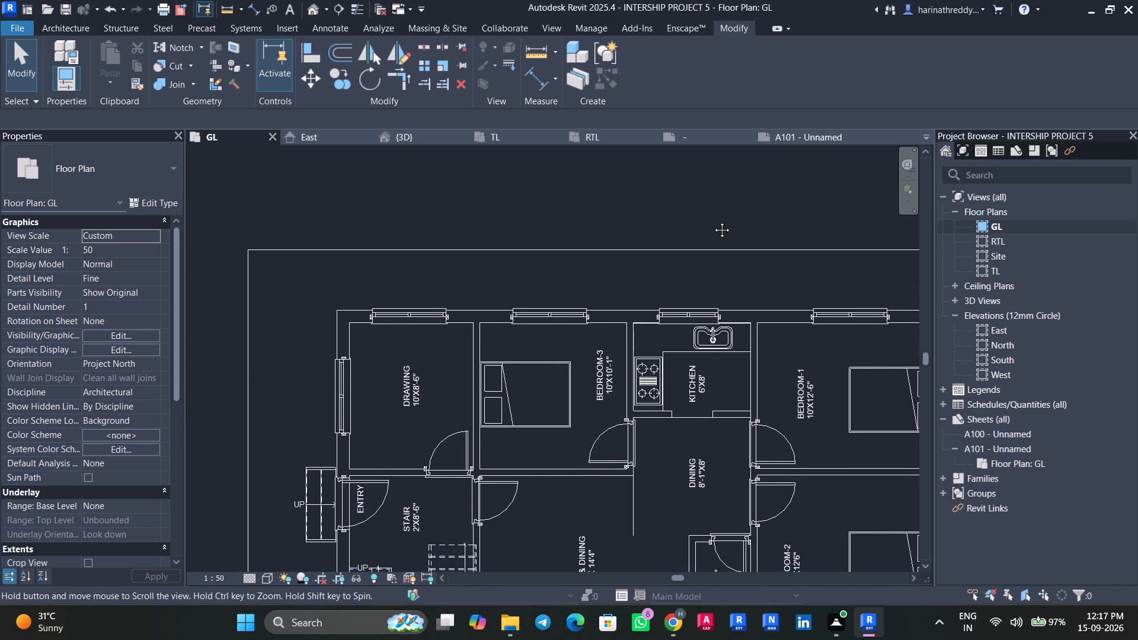
{"action": "middle_click_drag", "start_coordinate": [713, 221], "coordinate": [702, 207]}
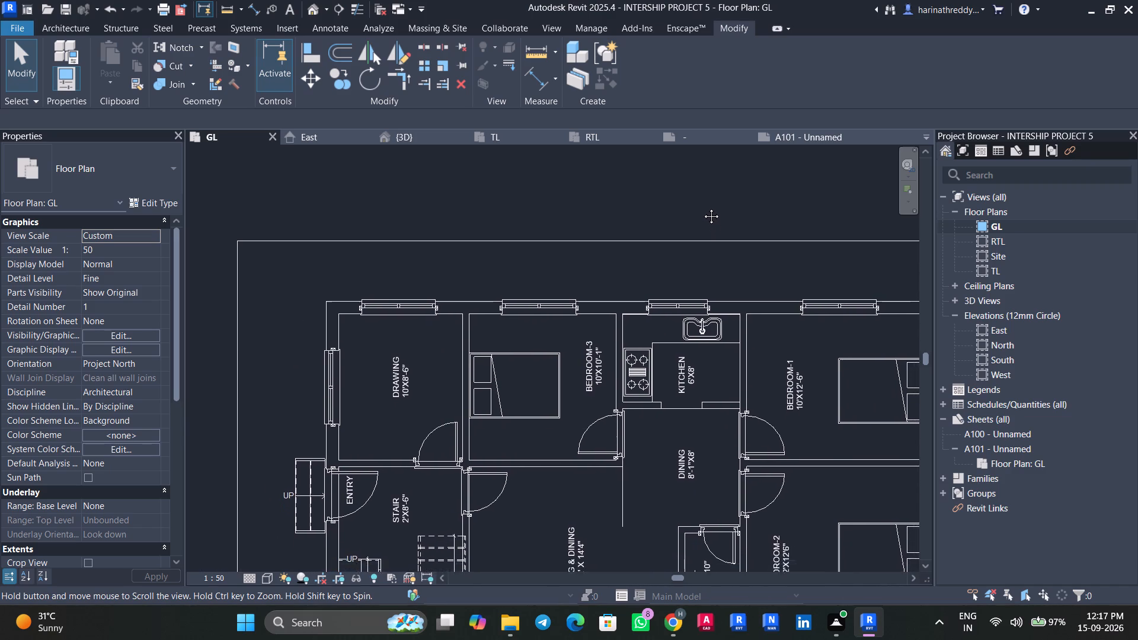
{"action": "middle_click_drag", "start_coordinate": [702, 207], "coordinate": [697, 185]}
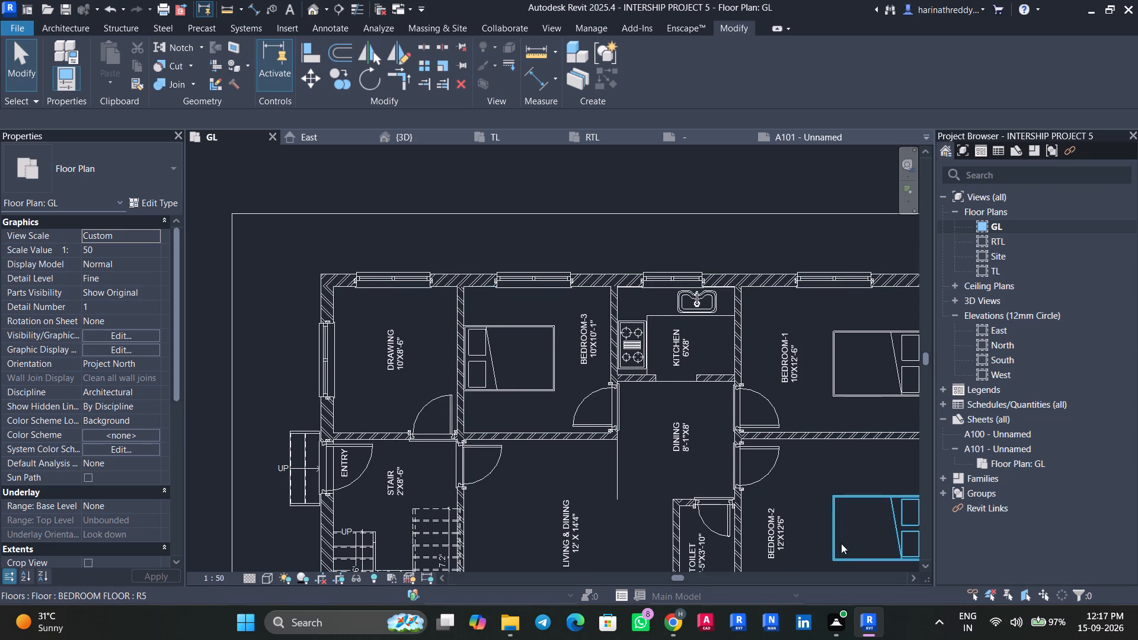
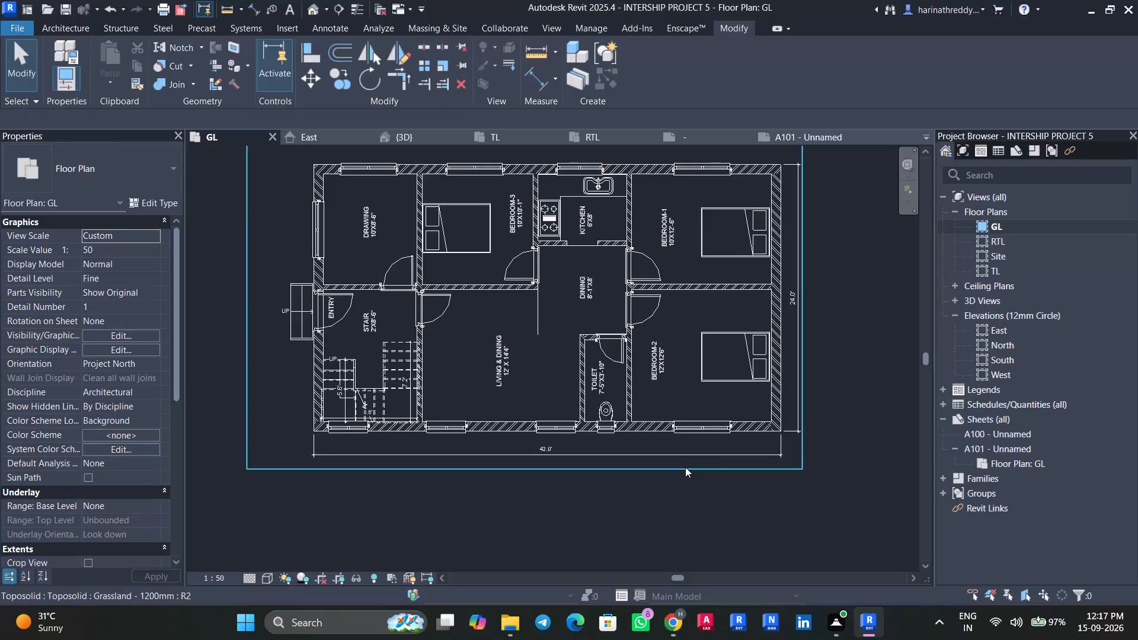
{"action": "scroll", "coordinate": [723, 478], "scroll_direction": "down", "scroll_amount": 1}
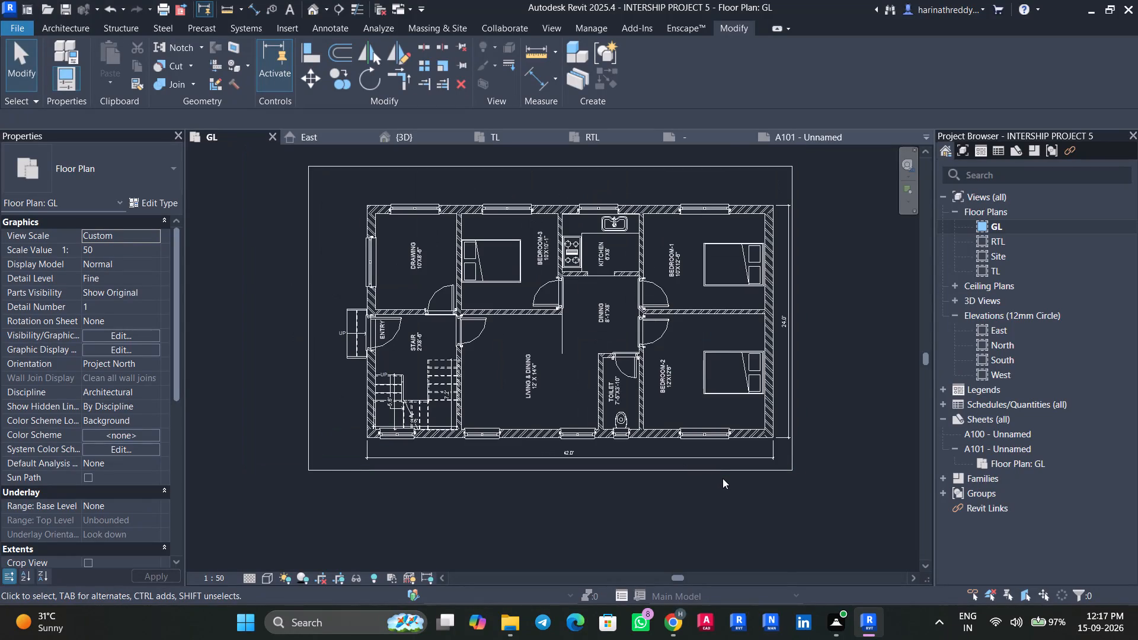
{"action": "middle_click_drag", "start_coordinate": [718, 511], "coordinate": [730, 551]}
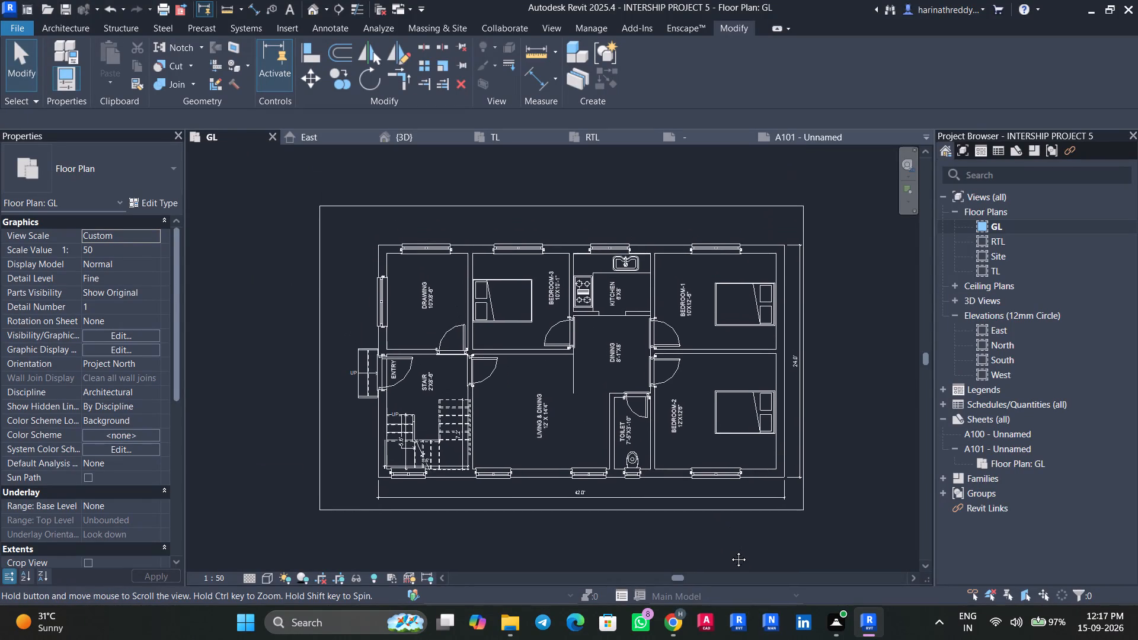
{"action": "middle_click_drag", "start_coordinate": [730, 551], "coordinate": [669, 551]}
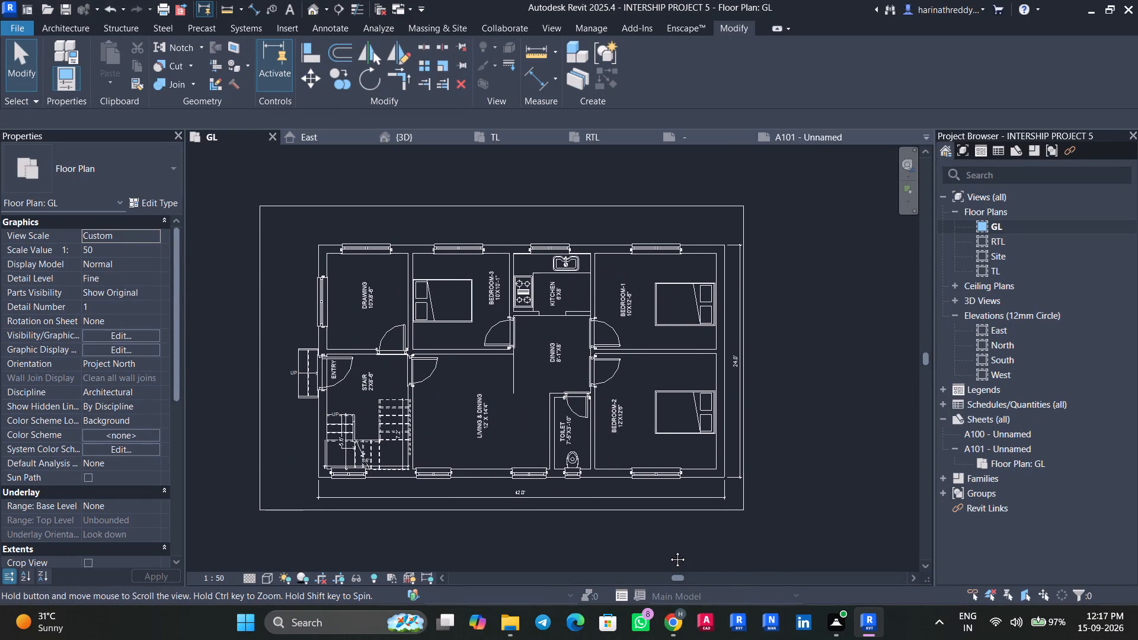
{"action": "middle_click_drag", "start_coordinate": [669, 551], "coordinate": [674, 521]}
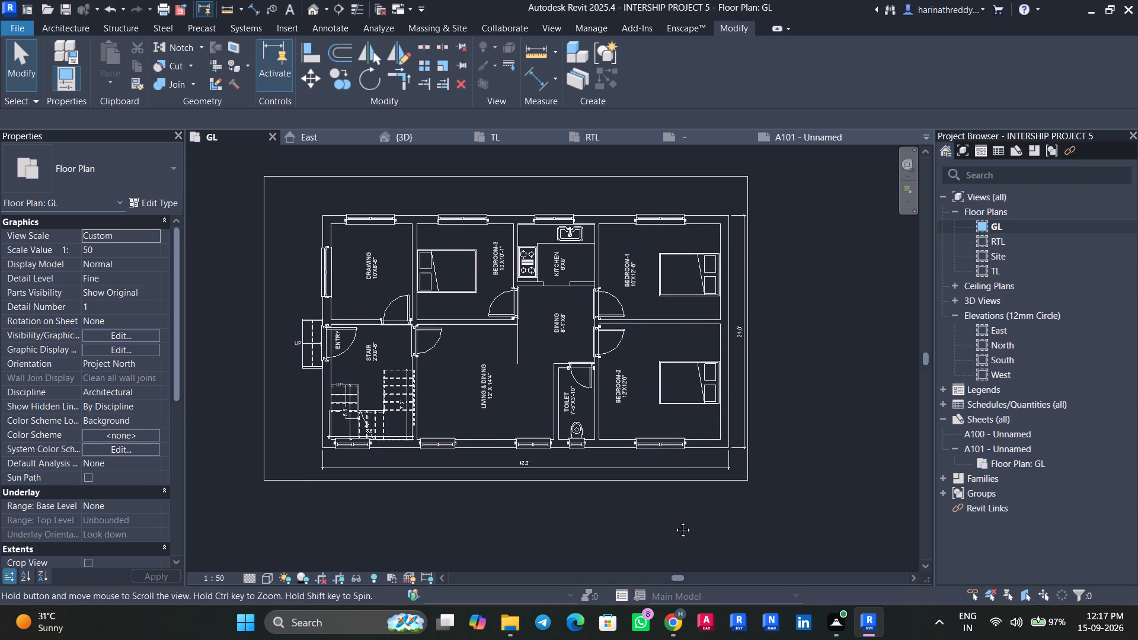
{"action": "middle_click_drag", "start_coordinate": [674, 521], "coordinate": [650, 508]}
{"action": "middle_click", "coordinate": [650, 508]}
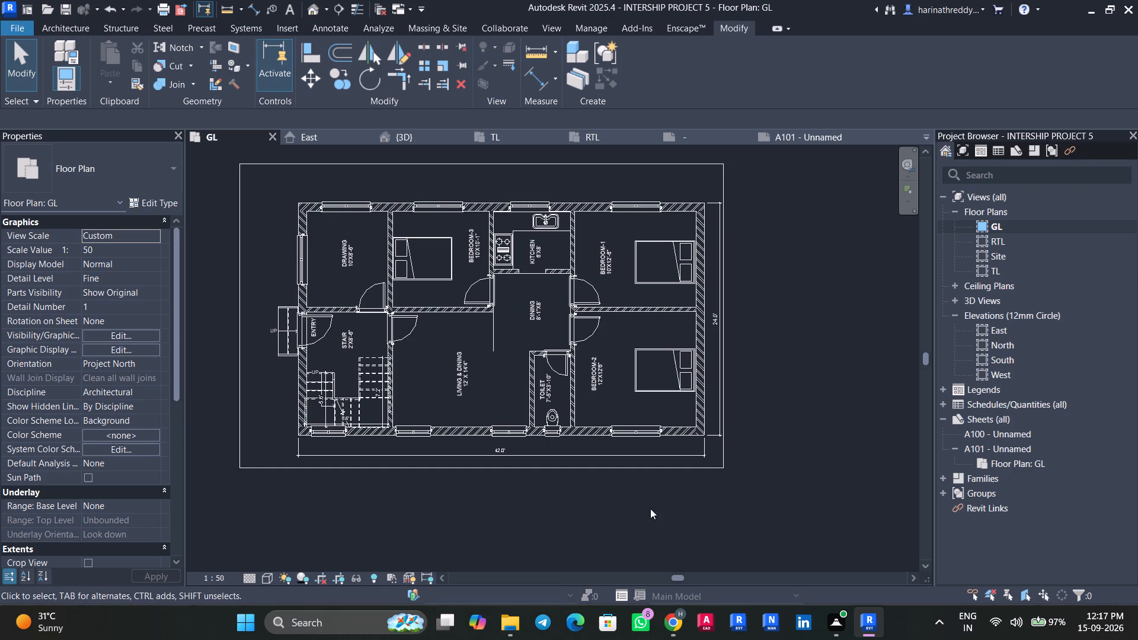
Open the Site floor plan and hide the Survey Point and Project Base Point subcategories of Site in that view.
{"action": "double_click", "coordinate": [995, 244]}
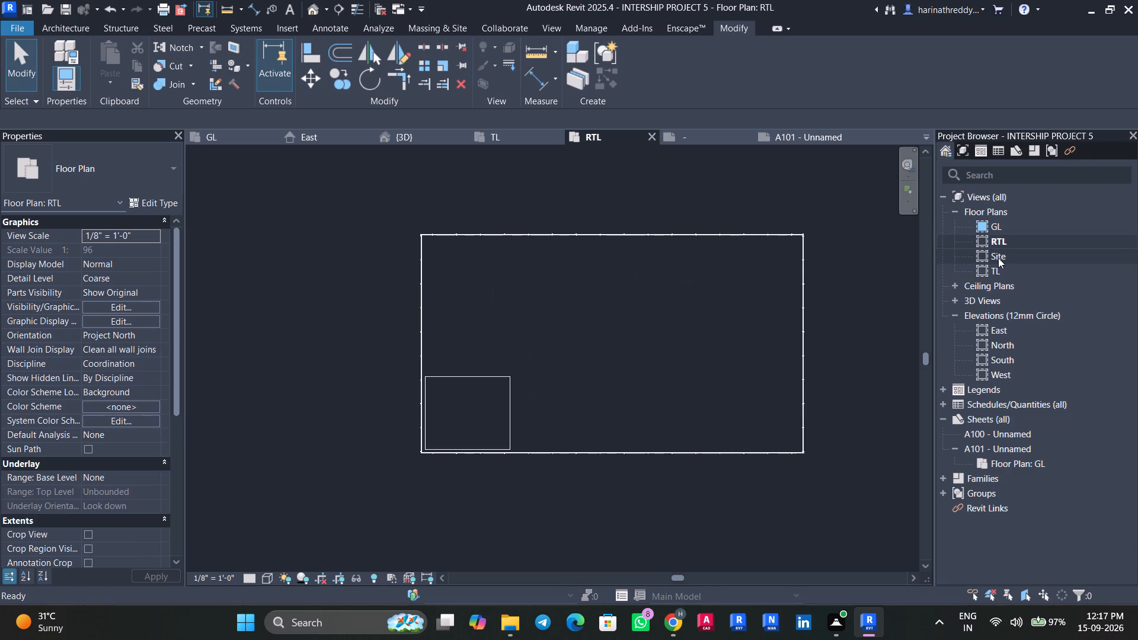
{"action": "double_click", "coordinate": [998, 258]}
{"action": "scroll", "coordinate": [532, 328], "scroll_direction": "up", "scroll_amount": 4}
{"action": "scroll", "coordinate": [491, 425], "scroll_direction": "up", "scroll_amount": 4}
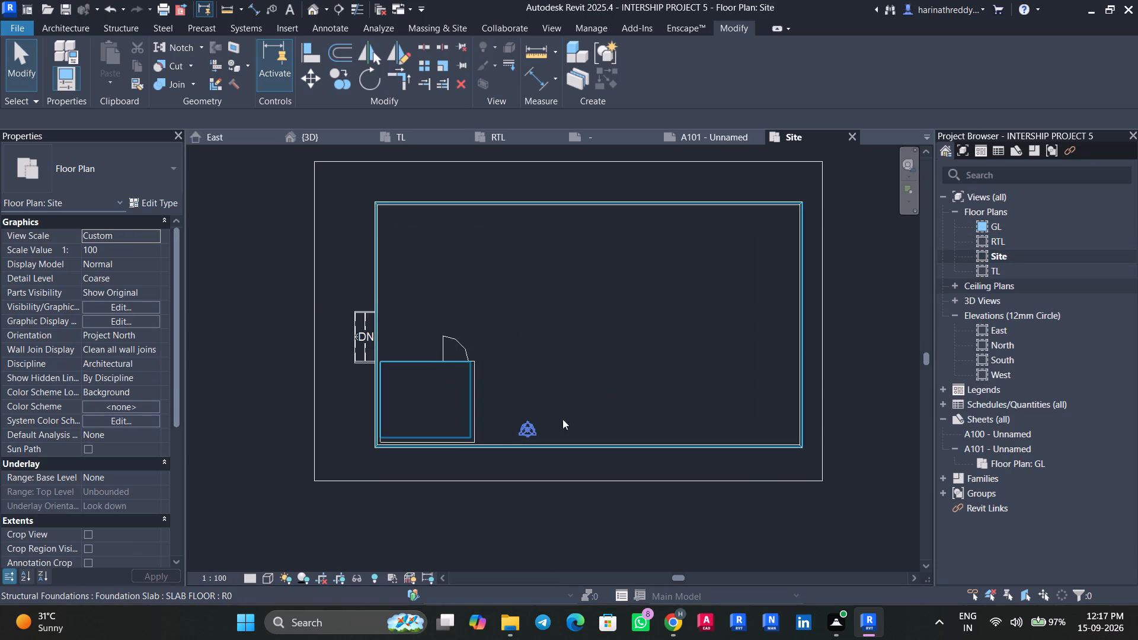
{"action": "scroll", "coordinate": [523, 425], "scroll_direction": "up", "scroll_amount": 4}
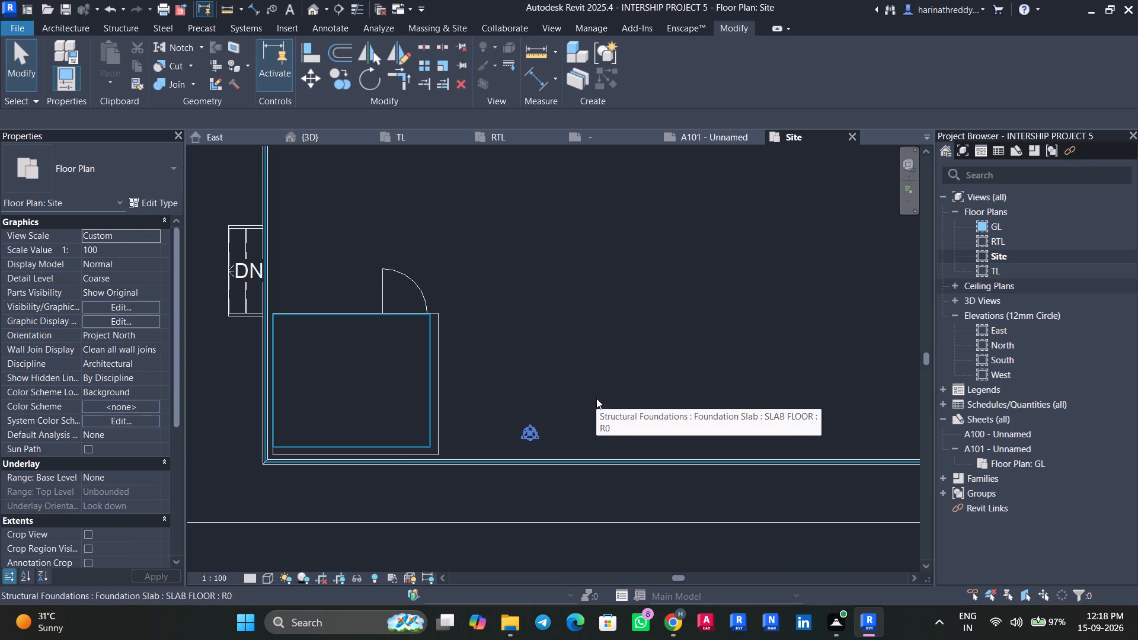
{"action": "type", "text": "VV"}
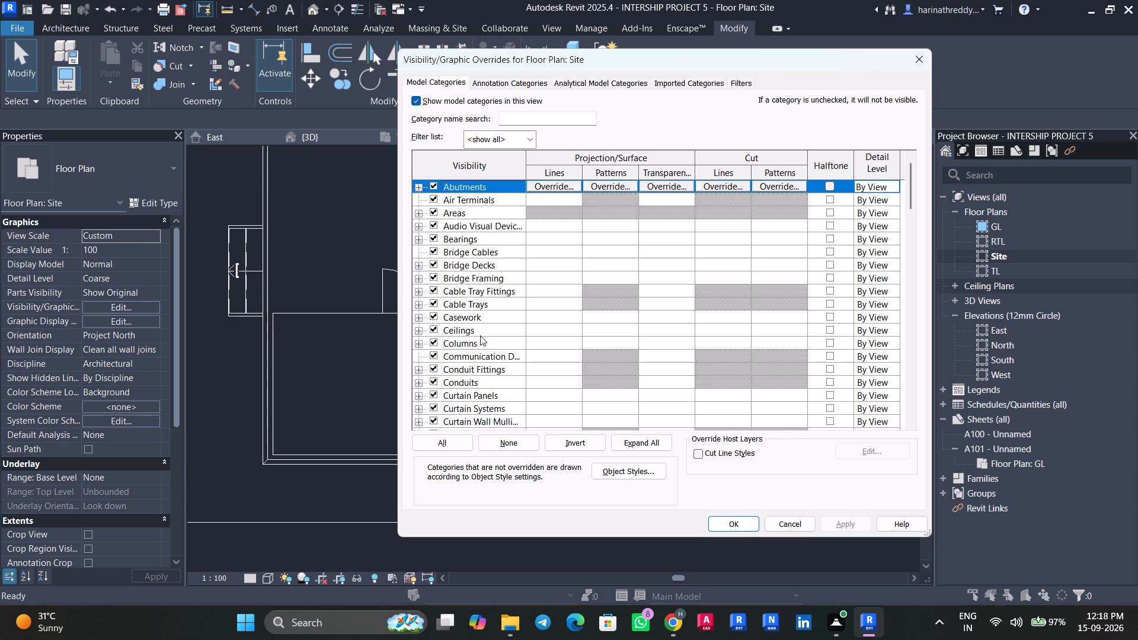
{"action": "left_click", "coordinate": [456, 357]}
{"action": "key", "text": "s"}
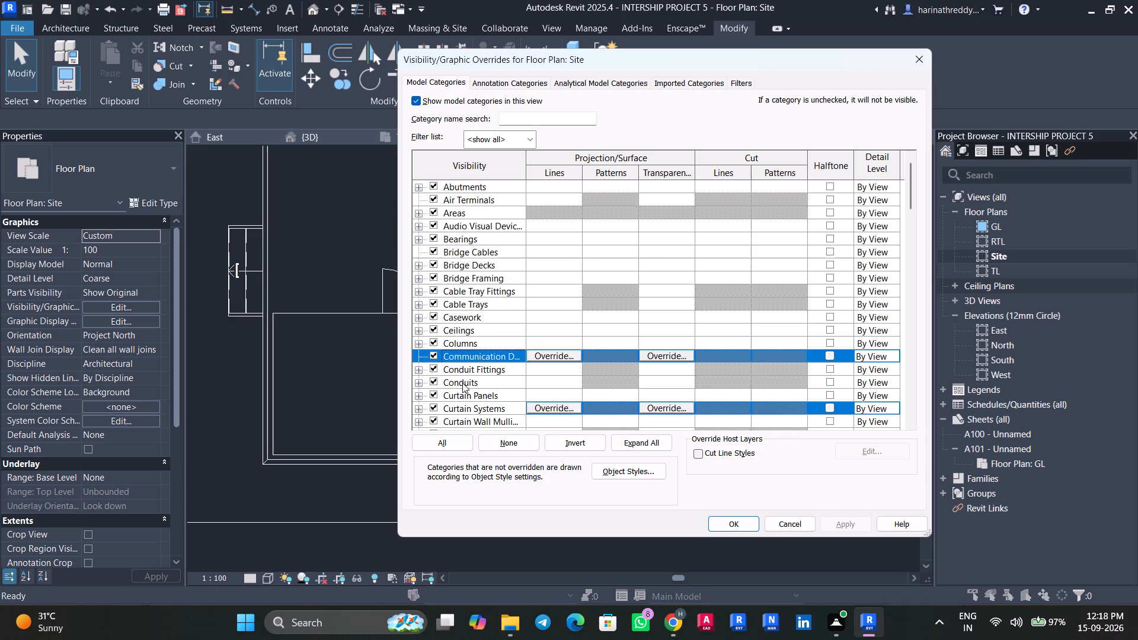
{"action": "scroll", "coordinate": [462, 383], "scroll_direction": "down", "scroll_amount": 5}
{"action": "left_click", "coordinate": [421, 383]}
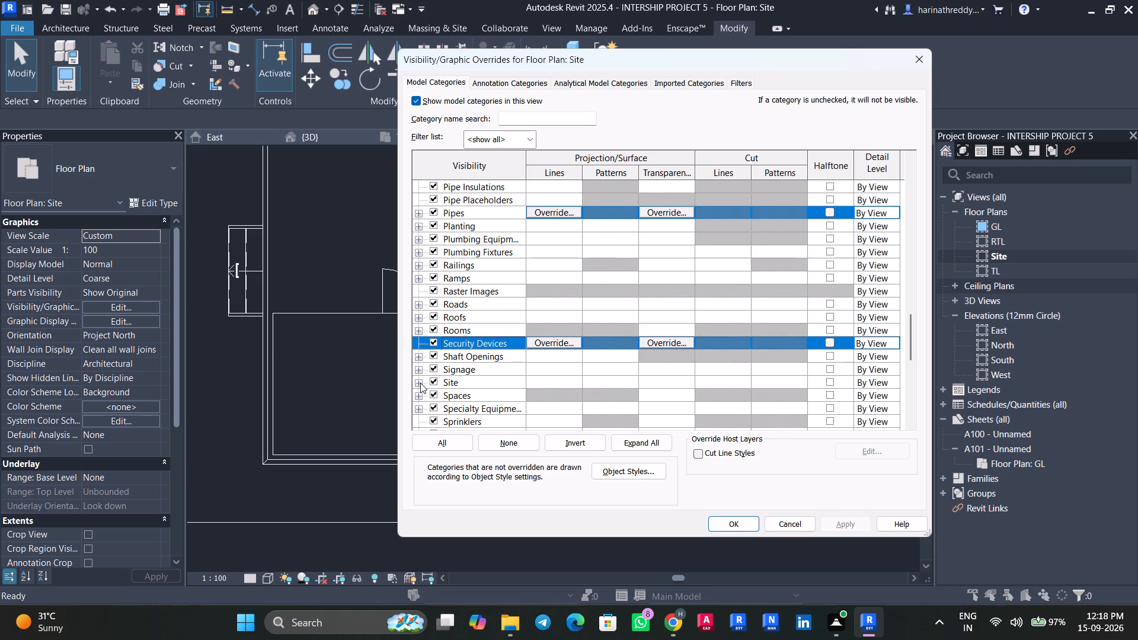
{"action": "scroll", "coordinate": [467, 365], "scroll_direction": "down", "scroll_amount": 1}
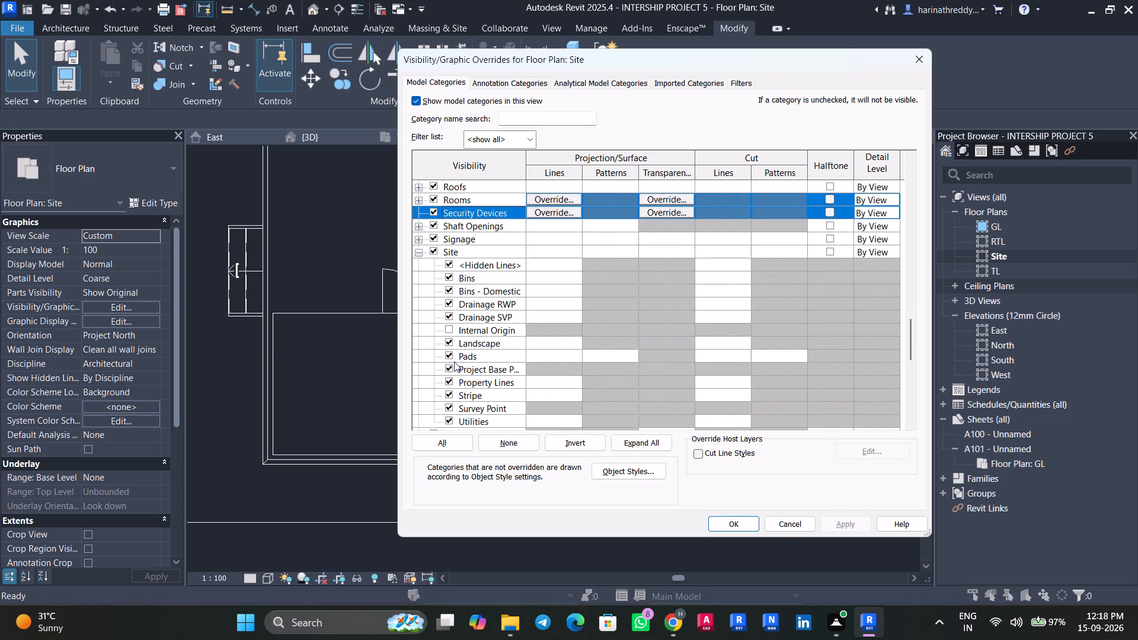
{"action": "left_click", "coordinate": [449, 395]}
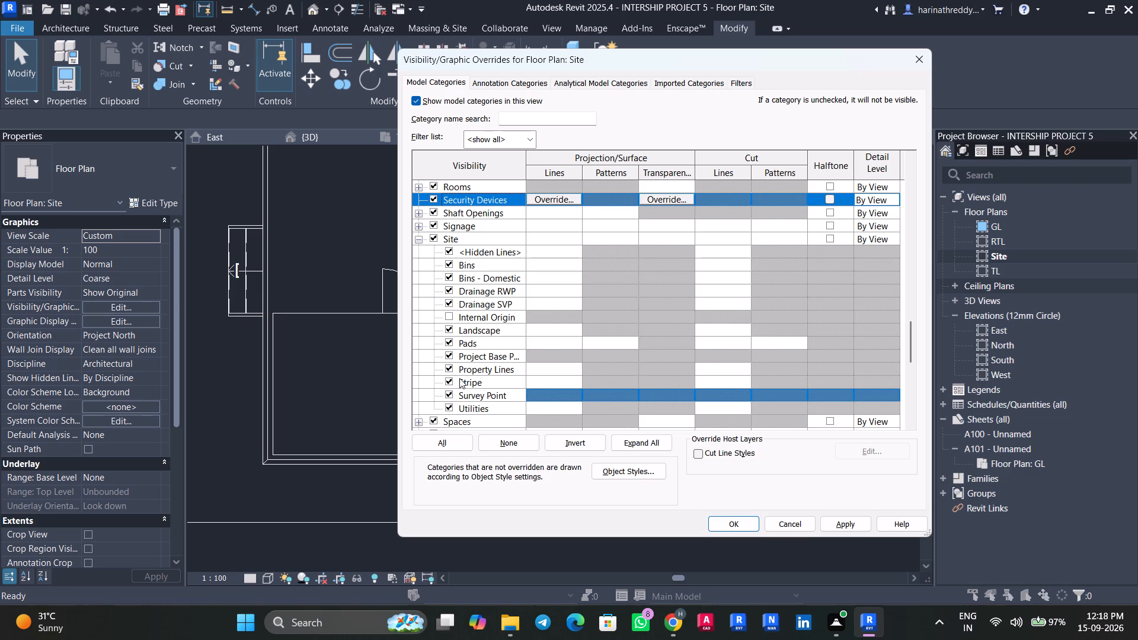
{"action": "left_click", "coordinate": [447, 353]}
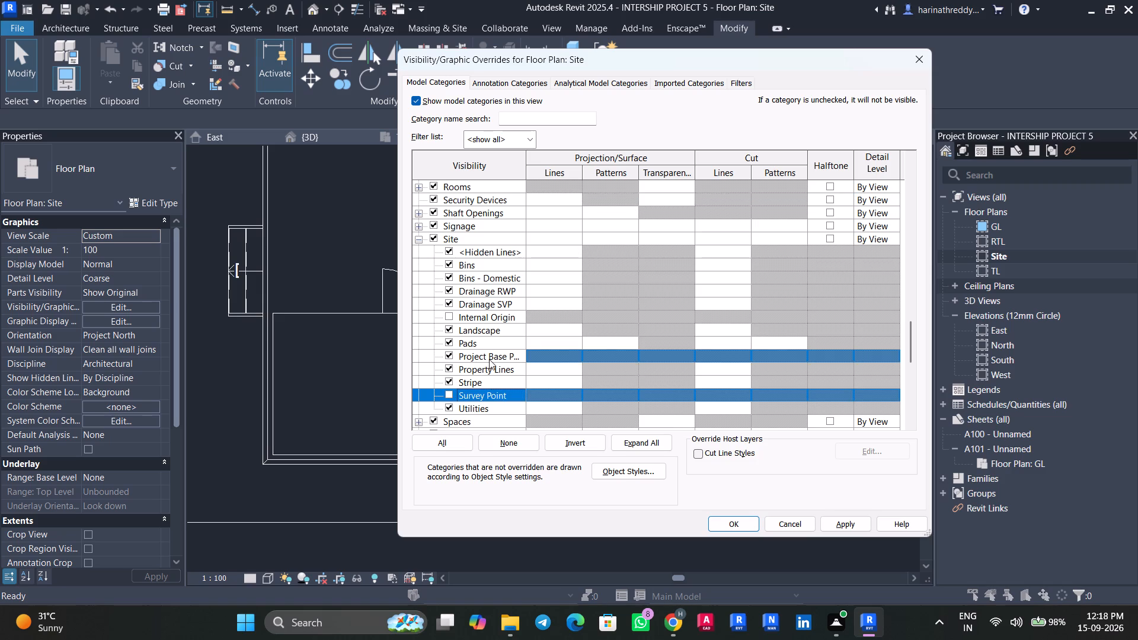
{"action": "scroll", "coordinate": [492, 359], "scroll_direction": "down", "scroll_amount": 1}
{"action": "left_click", "coordinate": [850, 525]}
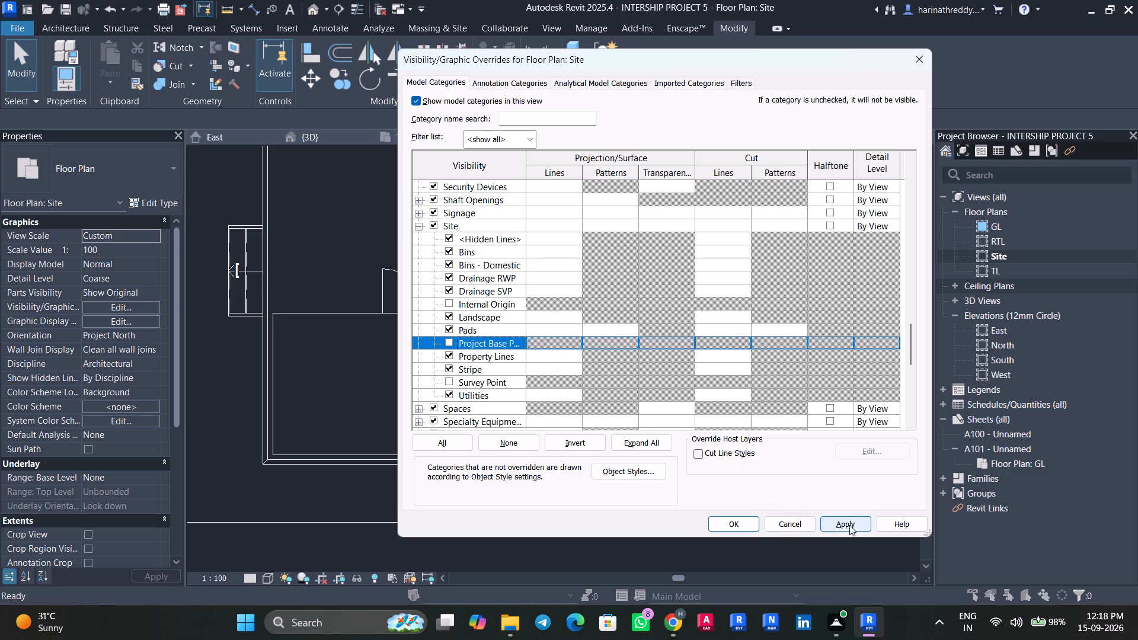
{"action": "left_click", "coordinate": [743, 528]}
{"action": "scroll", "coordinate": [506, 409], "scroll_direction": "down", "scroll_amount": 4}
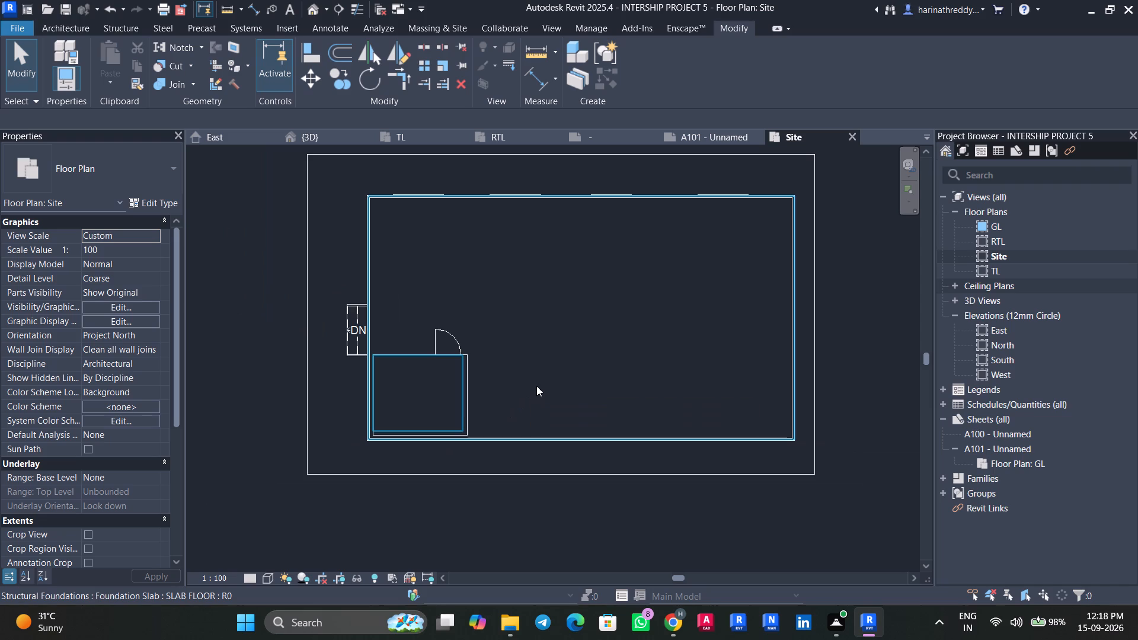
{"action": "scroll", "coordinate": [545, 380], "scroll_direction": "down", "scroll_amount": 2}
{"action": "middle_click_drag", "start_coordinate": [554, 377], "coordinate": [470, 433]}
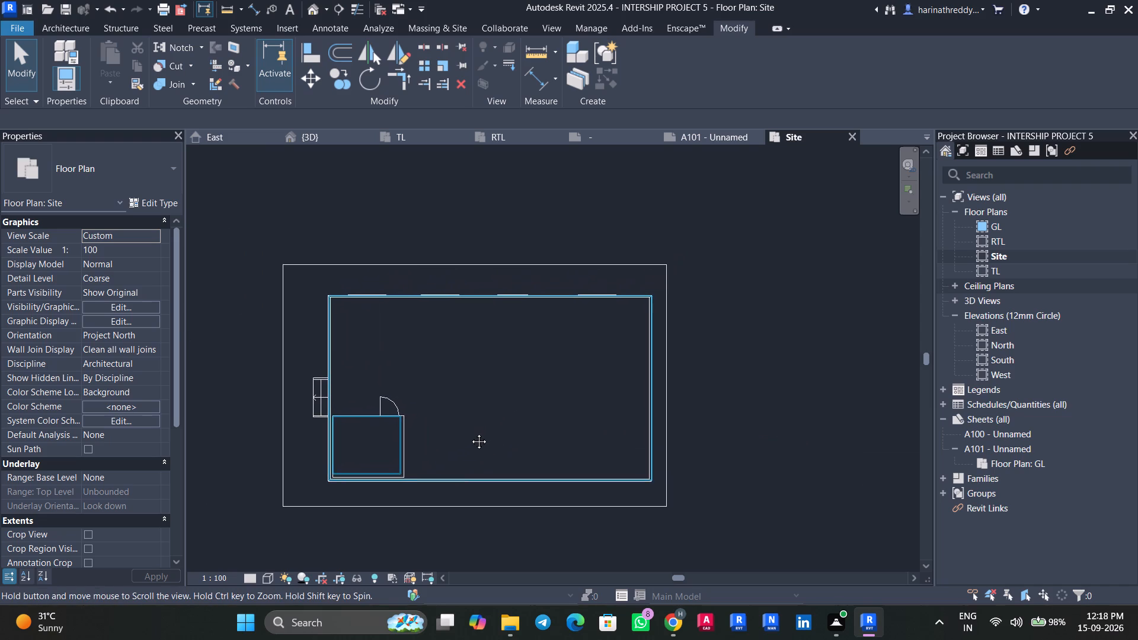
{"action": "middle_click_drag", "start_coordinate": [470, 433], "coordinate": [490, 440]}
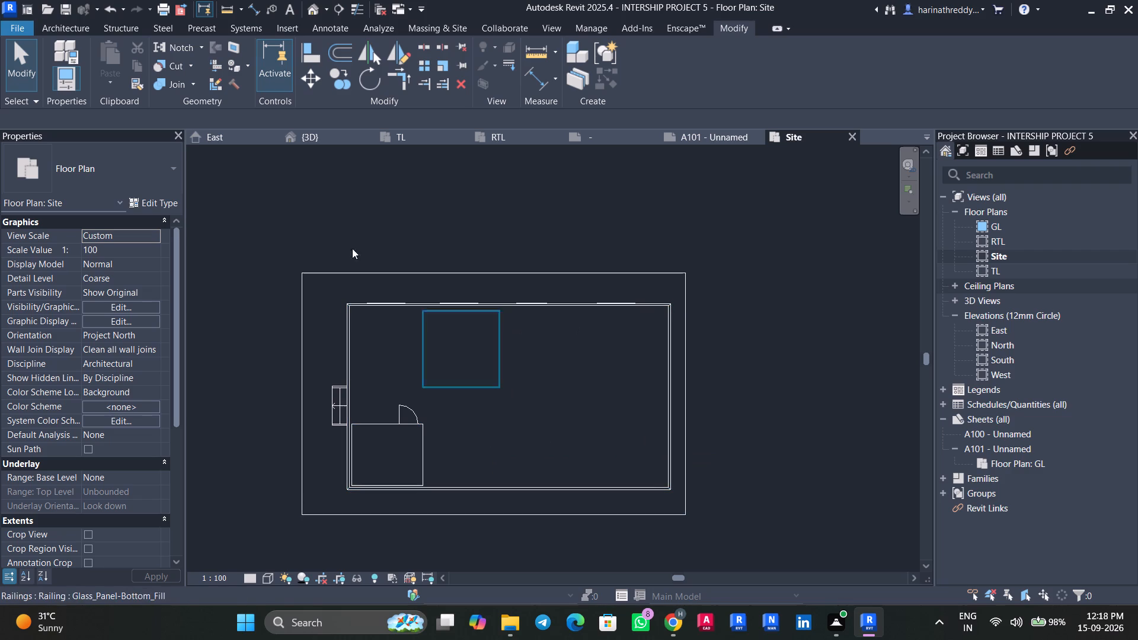
Open the 3D view of the building and hide the Levels annotation category in it.
{"action": "left_click", "coordinate": [333, 135]}
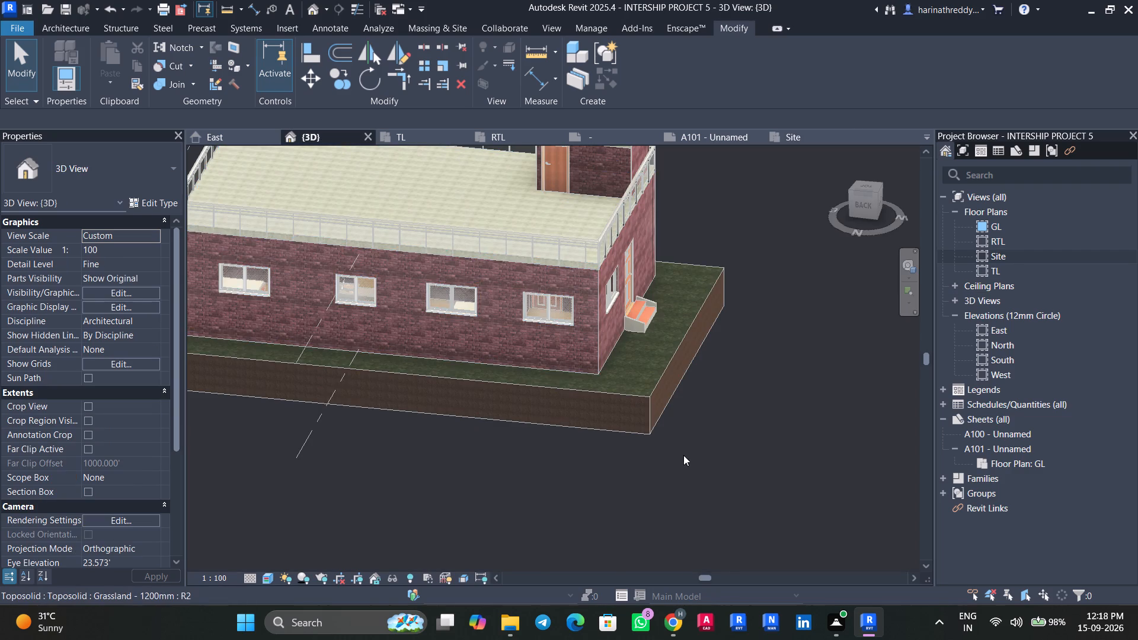
{"action": "scroll", "coordinate": [683, 455], "scroll_direction": "down", "scroll_amount": 3}
{"action": "middle_click_drag", "start_coordinate": [731, 467], "coordinate": [649, 475], "text": "shift"}
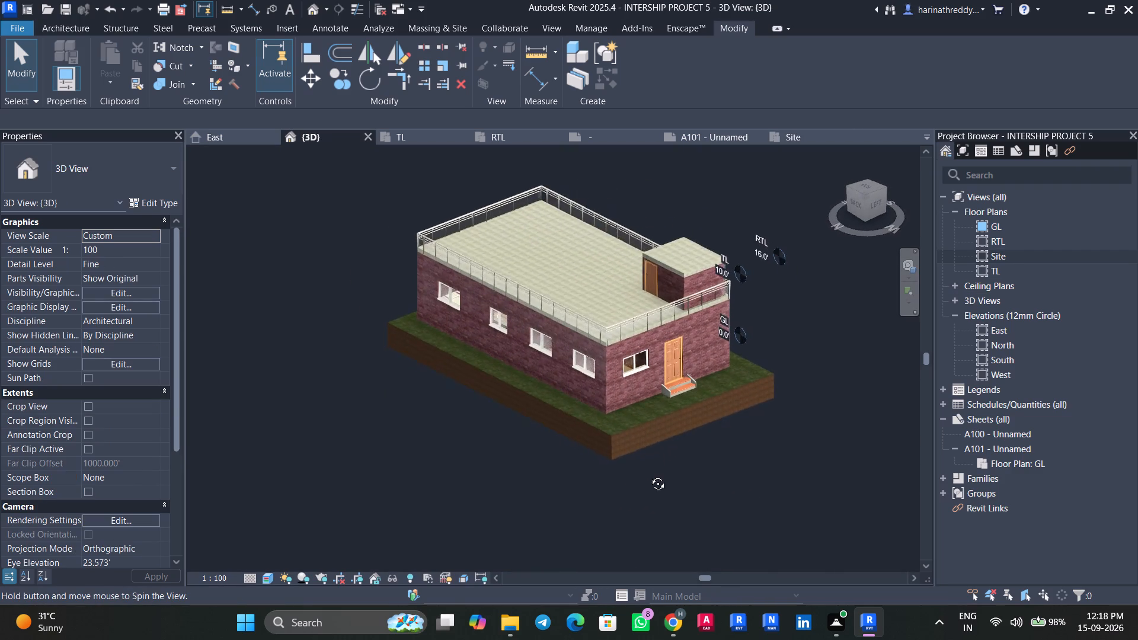
{"action": "middle_click_drag", "start_coordinate": [649, 475], "coordinate": [798, 401], "text": "shift"}
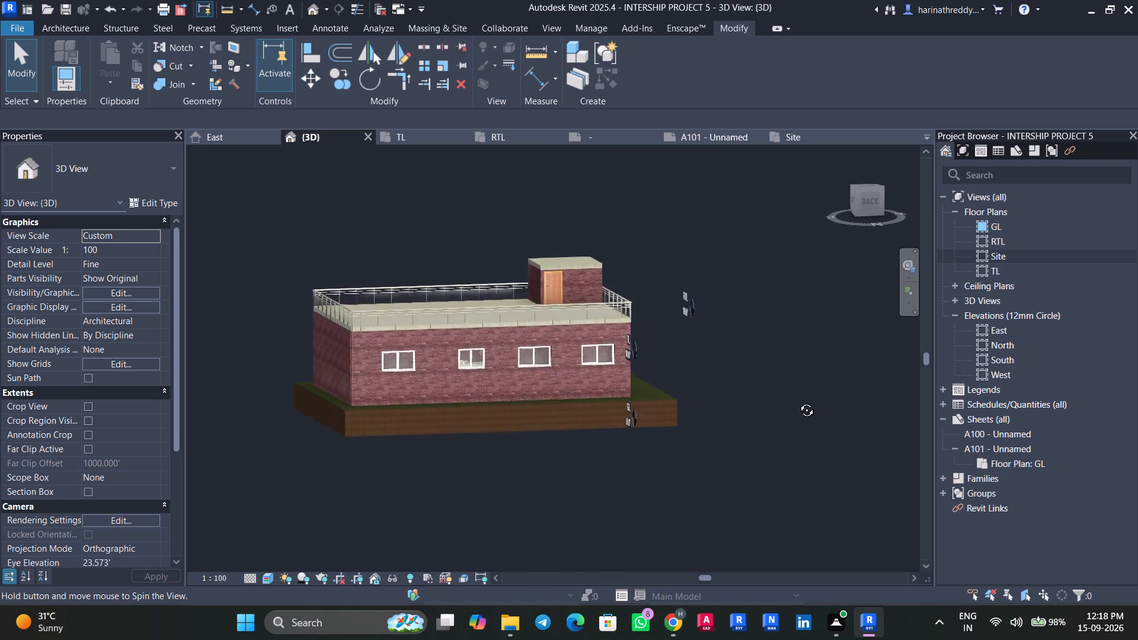
{"action": "middle_click_drag", "start_coordinate": [798, 401], "coordinate": [746, 452], "text": "shift"}
{"action": "middle_click_drag", "start_coordinate": [747, 464], "coordinate": [736, 482]}
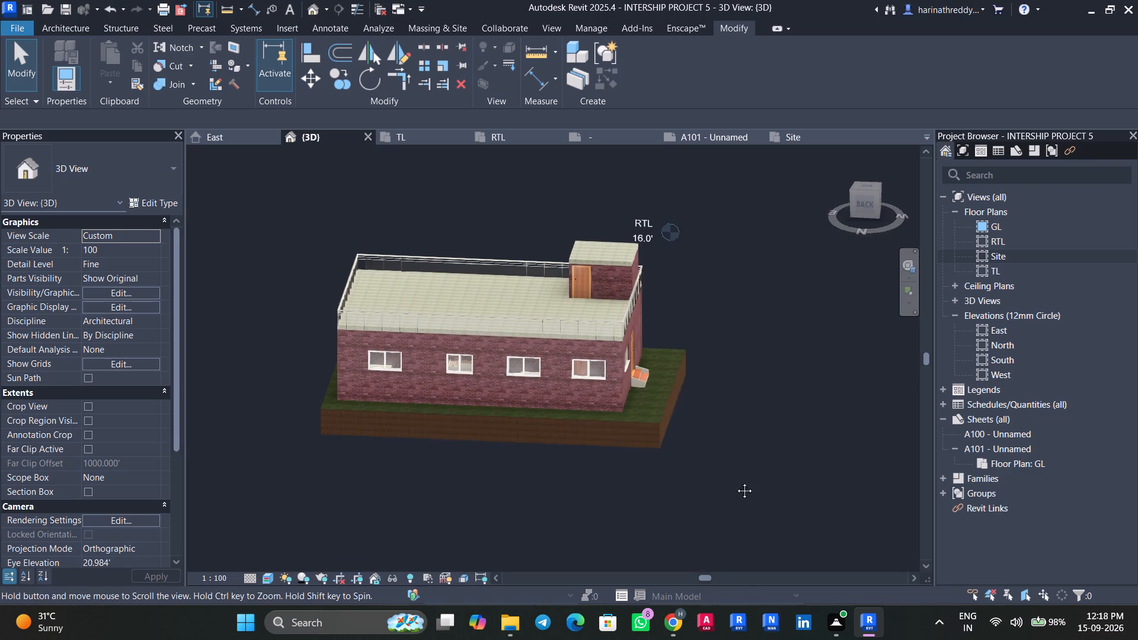
{"action": "middle_click_drag", "start_coordinate": [736, 482], "coordinate": [677, 506]}
{"action": "key", "text": "v"}
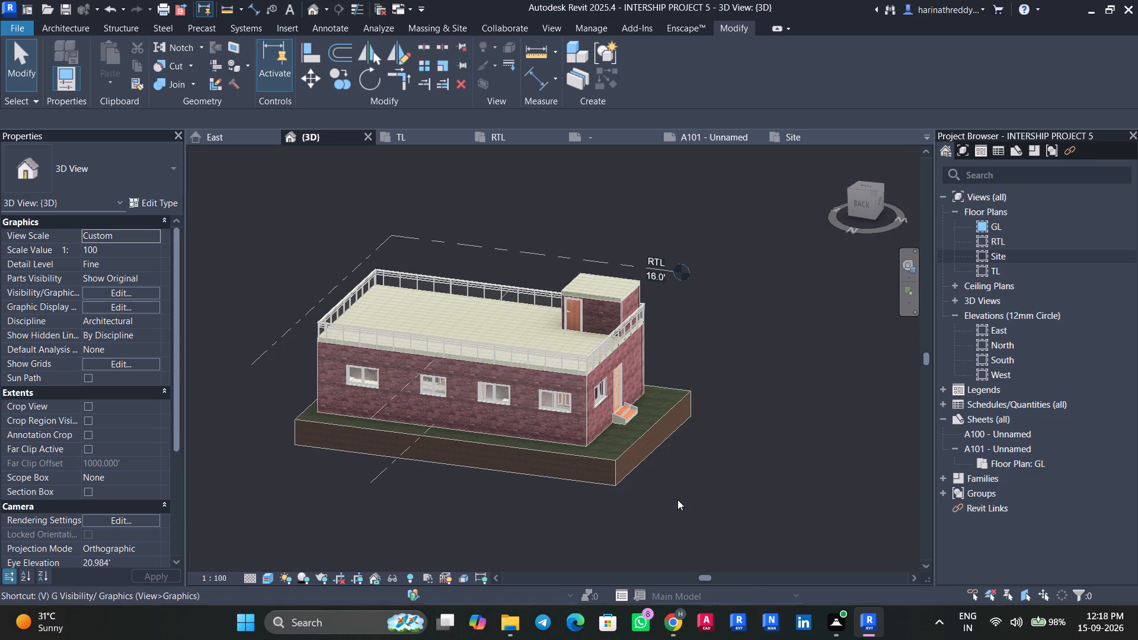
{"action": "key", "text": "v"}
{"action": "left_click", "coordinate": [472, 305]}
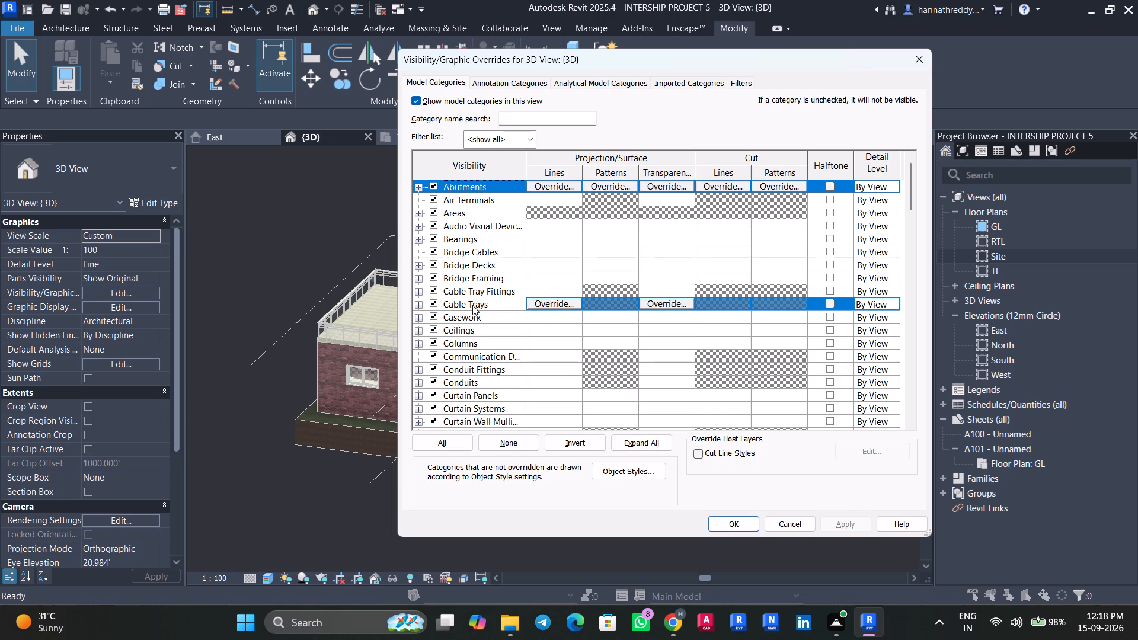
{"action": "key", "text": "l"}
{"action": "scroll", "coordinate": [484, 367], "scroll_direction": "down", "scroll_amount": 6}
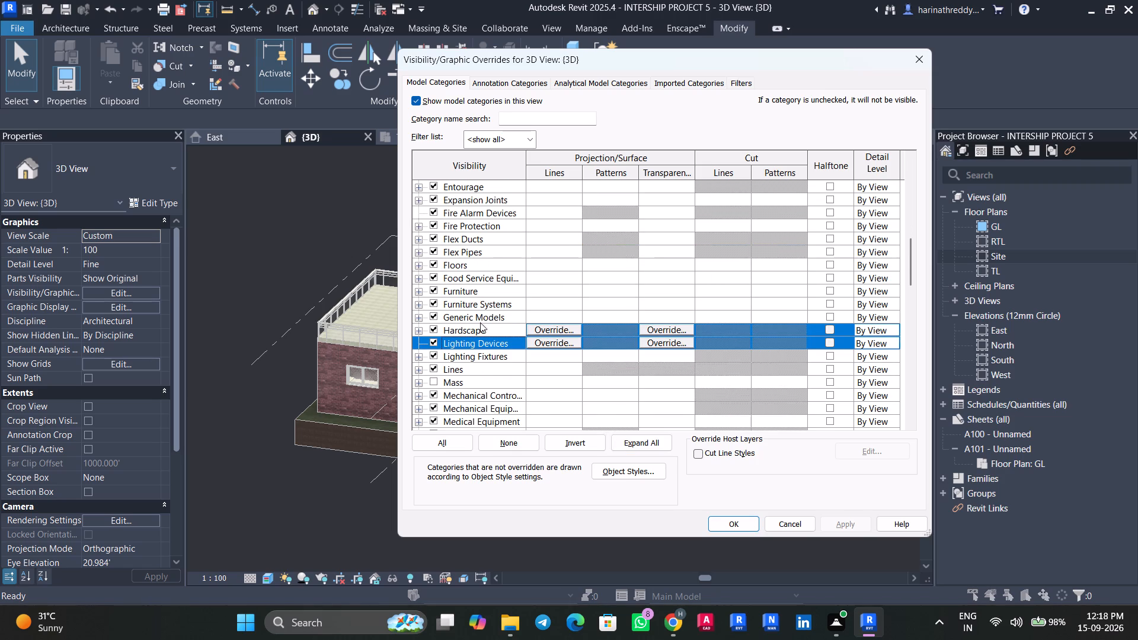
{"action": "left_click", "coordinate": [511, 81]}
{"action": "left_click", "coordinate": [475, 229]}
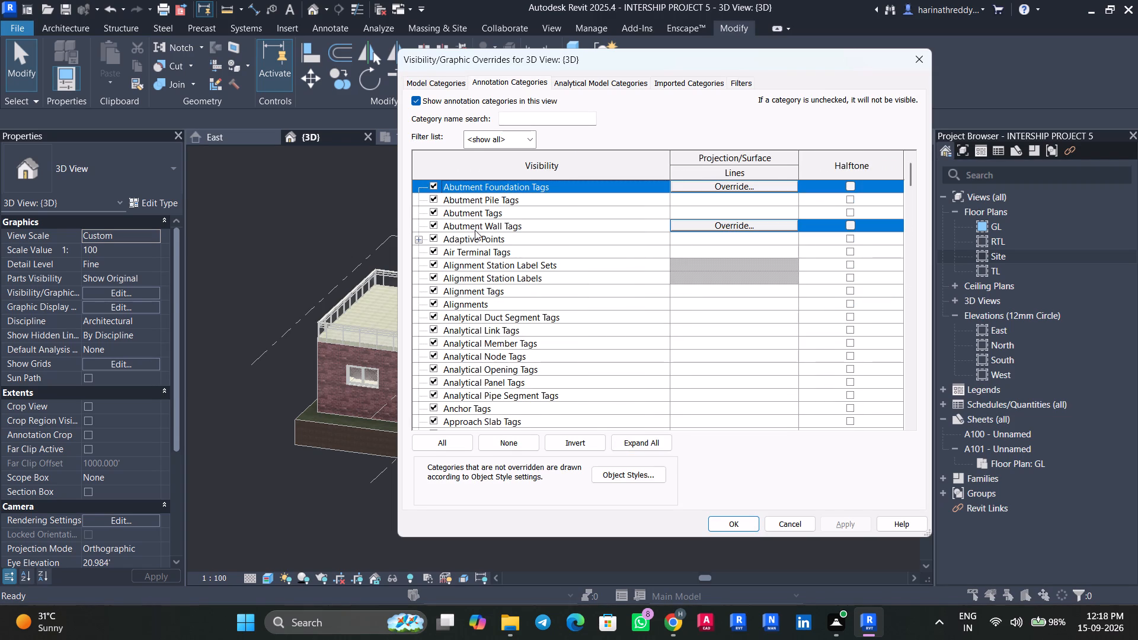
{"action": "key", "text": "l"}
{"action": "left_click", "coordinate": [428, 408]}
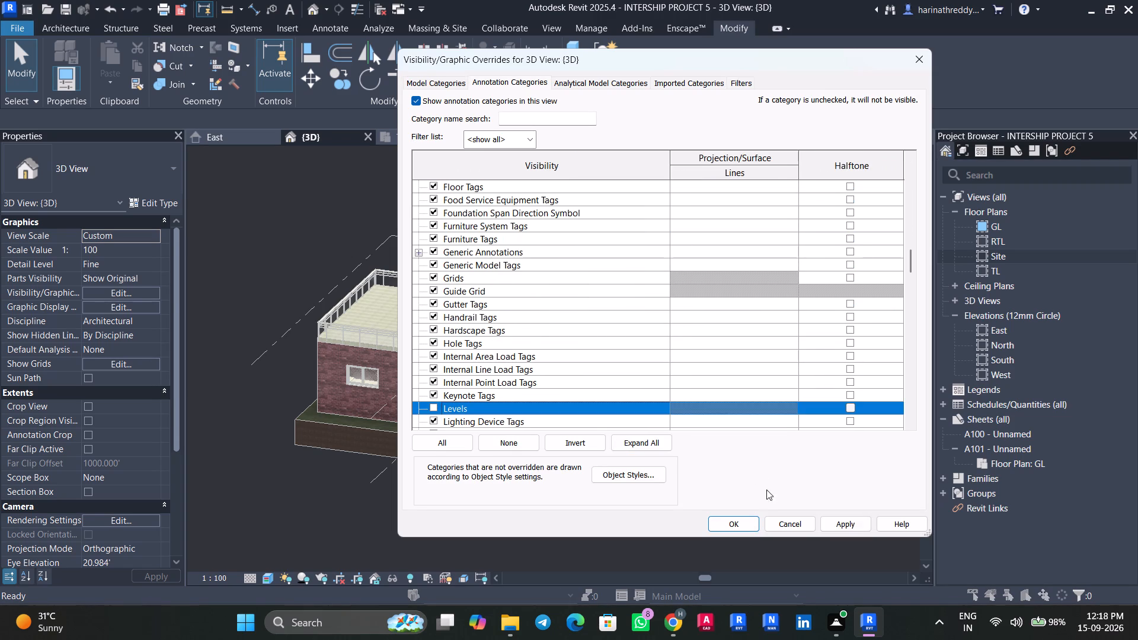
{"action": "left_click", "coordinate": [840, 524]}
{"action": "left_click", "coordinate": [743, 527]}
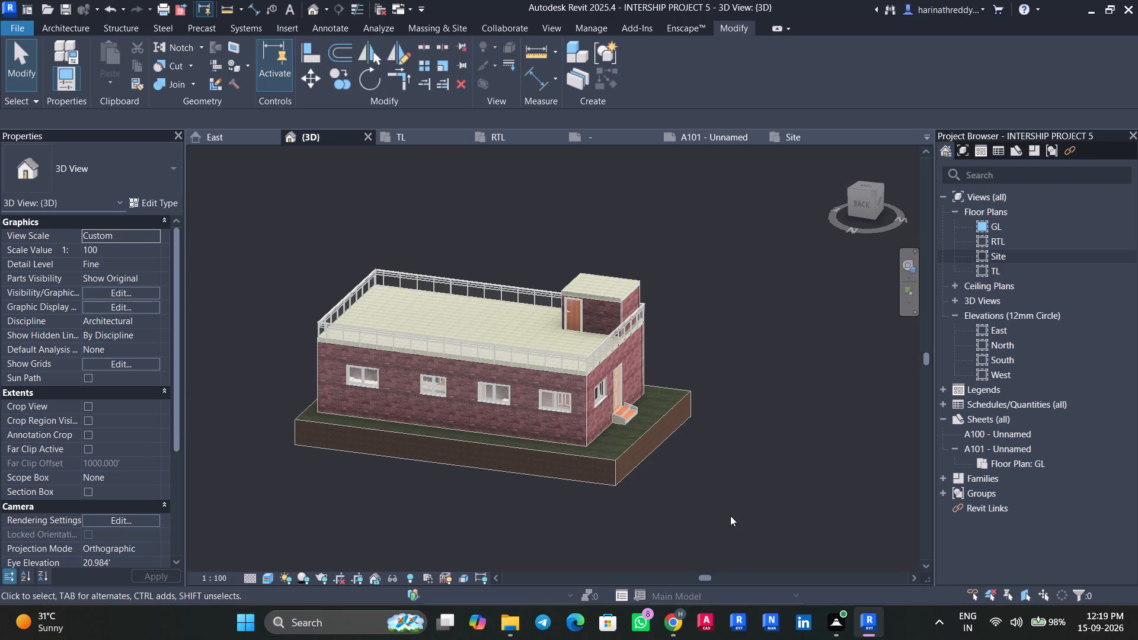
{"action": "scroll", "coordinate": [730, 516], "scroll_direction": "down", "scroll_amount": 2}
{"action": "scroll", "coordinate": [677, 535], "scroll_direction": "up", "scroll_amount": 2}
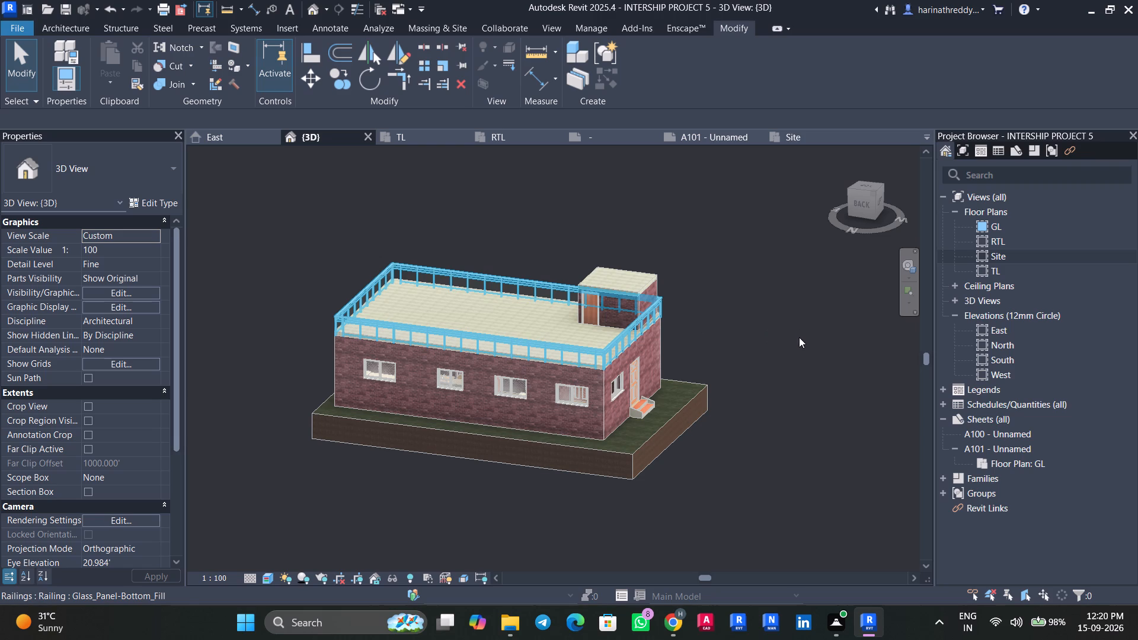
Return to the GL floor plan and examine the living and dining floor and the surrounding rooms.
{"action": "double_click", "coordinate": [992, 226]}
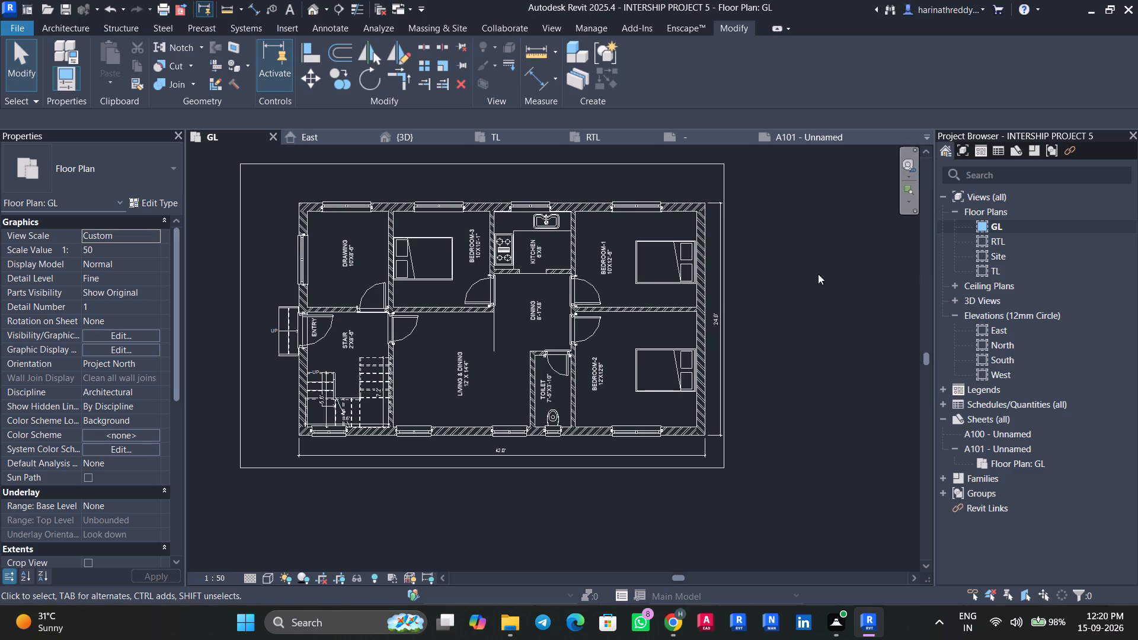
{"action": "scroll", "coordinate": [441, 408], "scroll_direction": "up", "scroll_amount": 3}
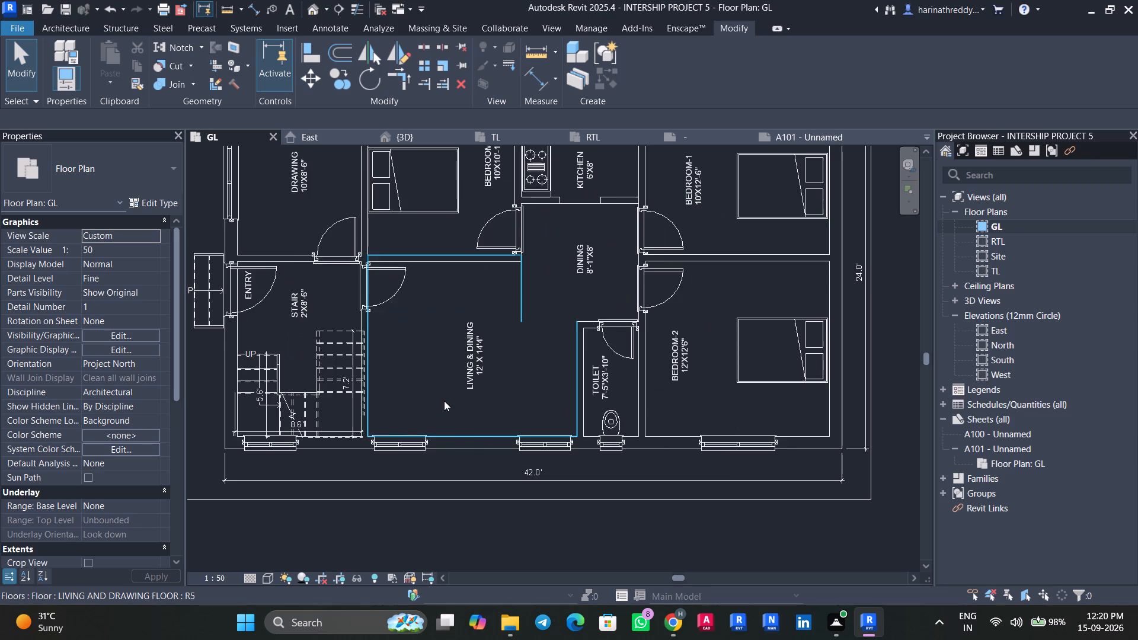
{"action": "left_click", "coordinate": [443, 392]}
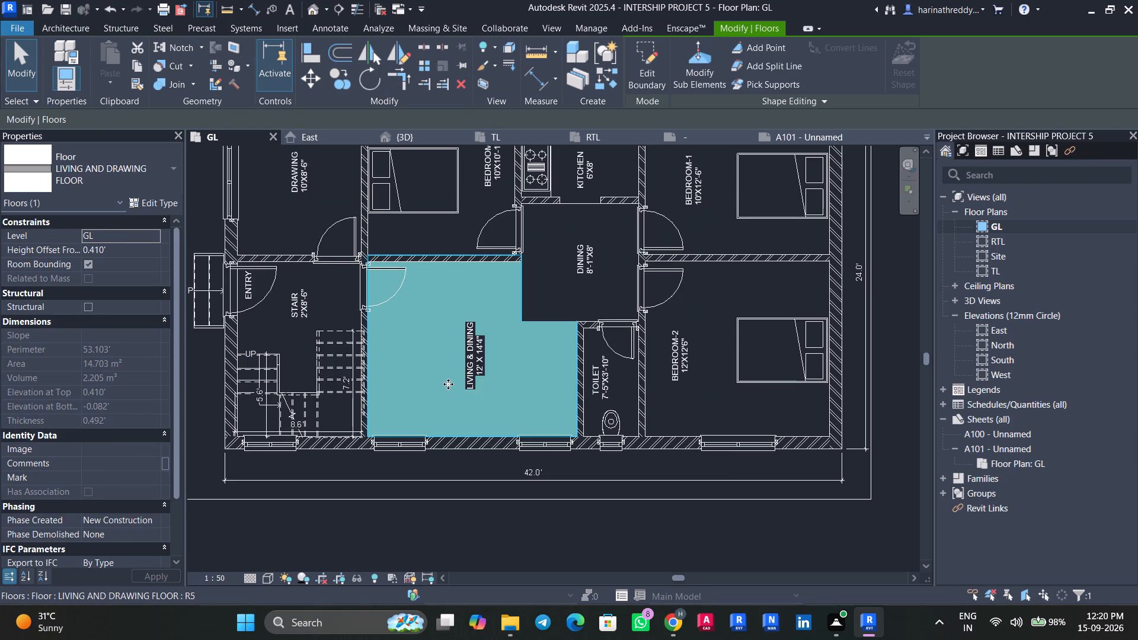
{"action": "key", "text": "Escape"}
{"action": "key", "text": "Escape"}
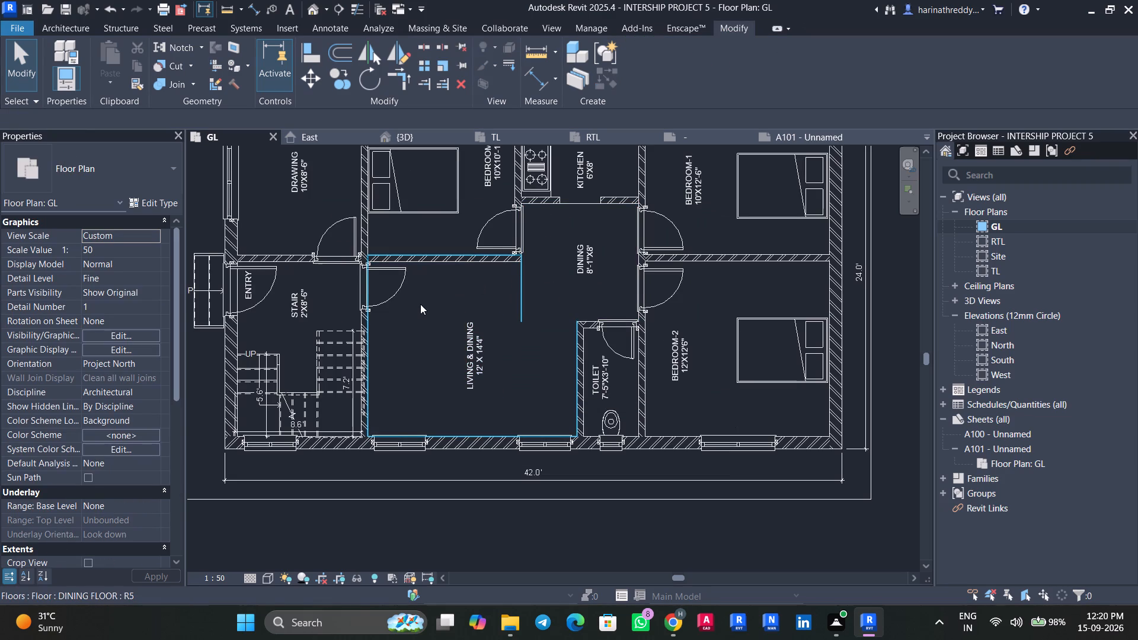
{"action": "middle_click_drag", "start_coordinate": [421, 310], "coordinate": [413, 359]}
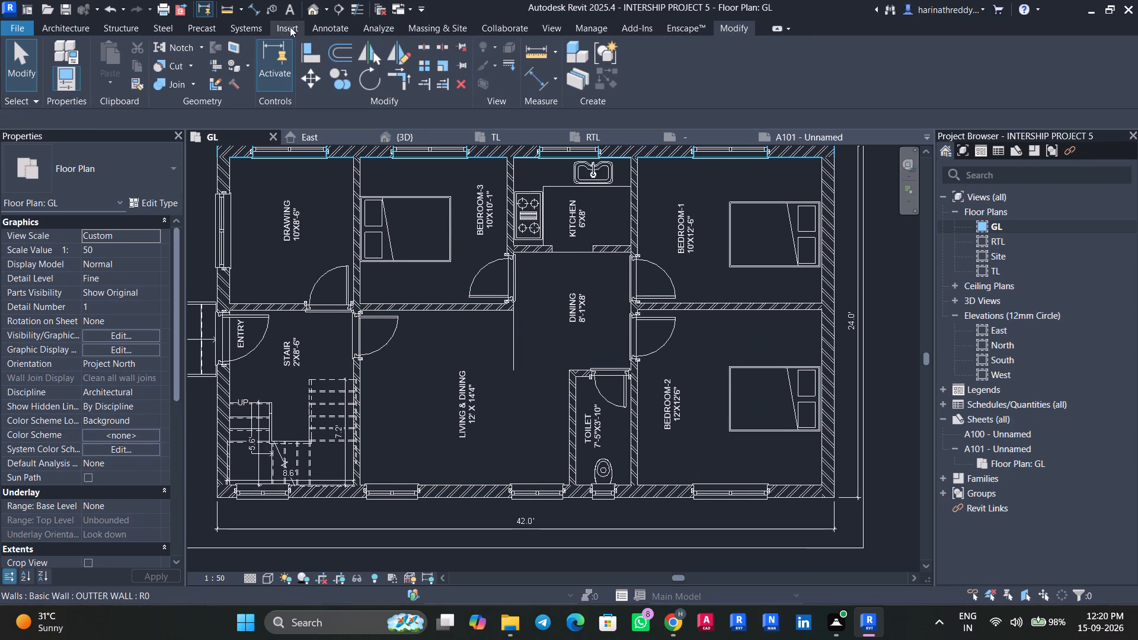
Open sheet A101 containing the GL floor plan.
{"action": "double_click", "coordinate": [993, 452]}
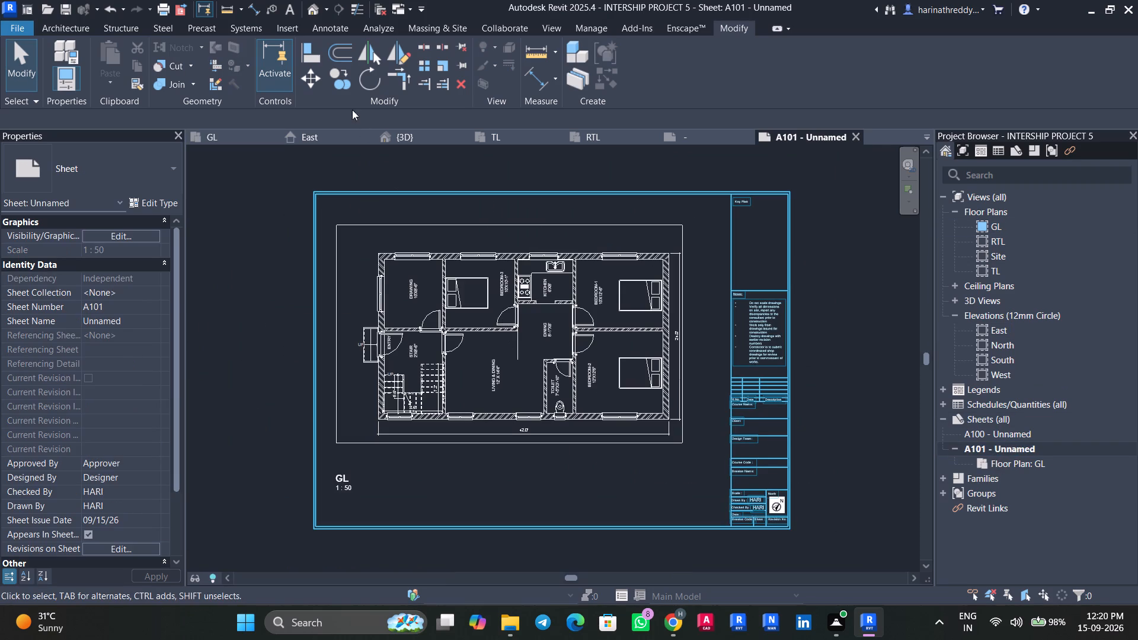
Export sheet A101 as a PDF named INTERSHIP PROJECT 5 to the Downloads folder, fitted to ISO A4 in color.
{"action": "left_click", "coordinate": [184, 11]}
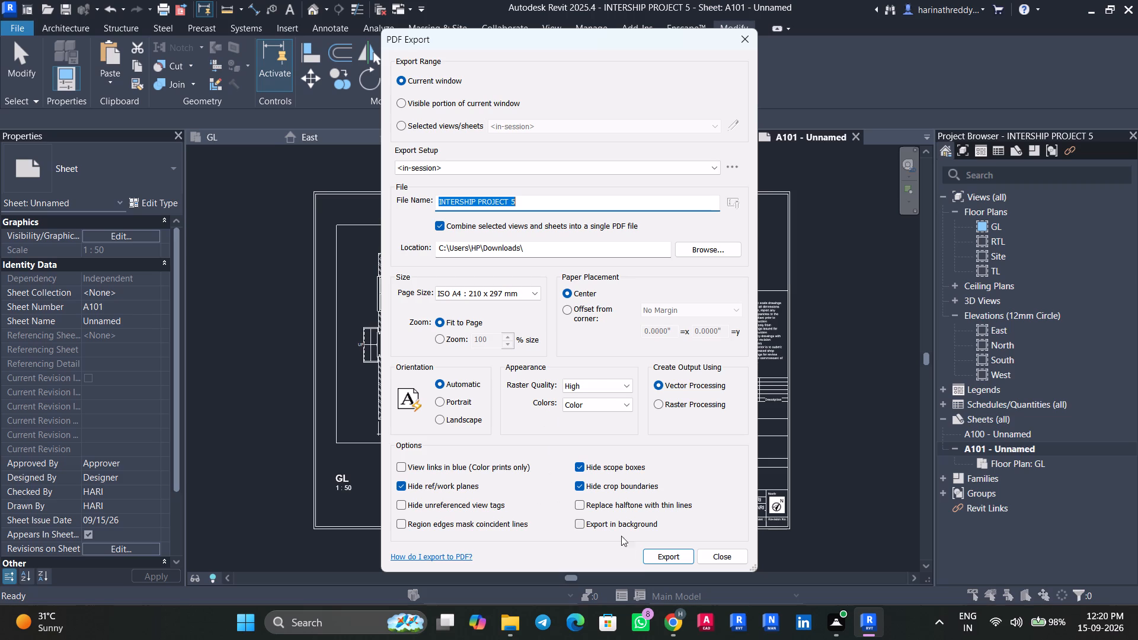
{"action": "left_click", "coordinate": [653, 559]}
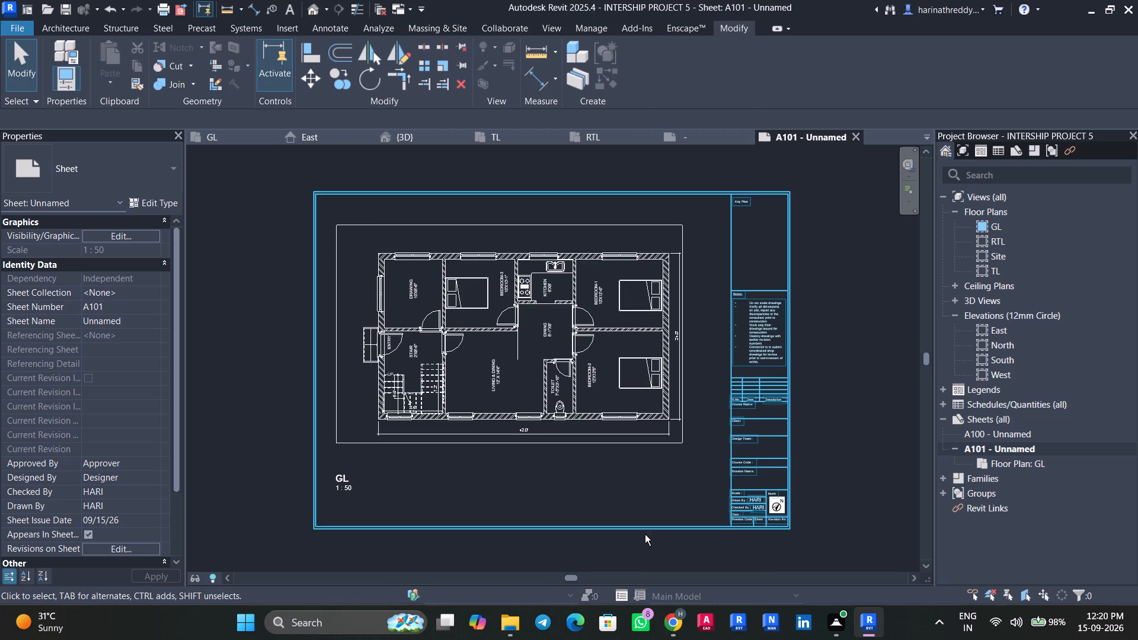
Save the project.
{"action": "key", "text": "ctrl+s"}
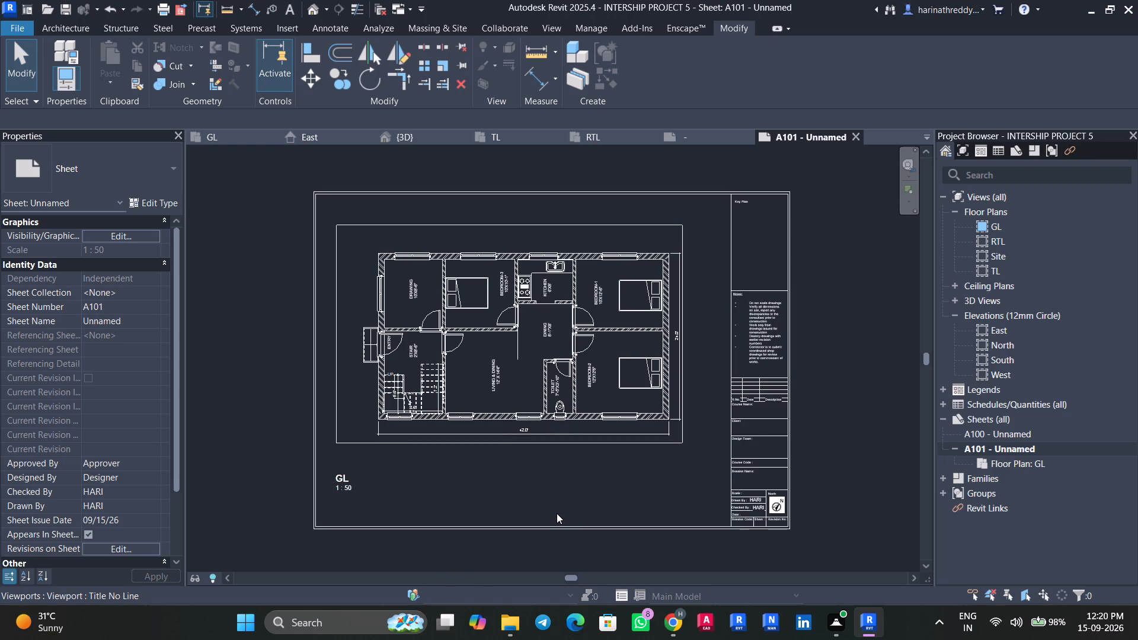
Move the GL viewport title on sheet A101 slightly upward, closer to the bottom edge of the plan's crop frame.
{"action": "scroll", "coordinate": [808, 511], "scroll_direction": "up", "scroll_amount": 4}
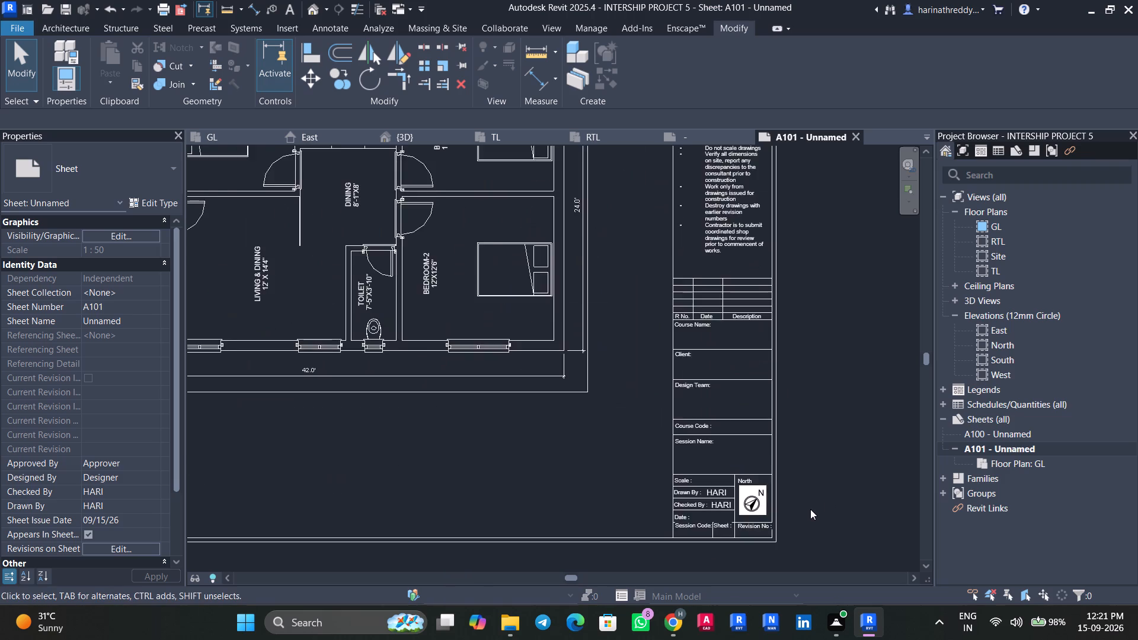
{"action": "scroll", "coordinate": [810, 509], "scroll_direction": "up", "scroll_amount": 1}
{"action": "scroll", "coordinate": [810, 509], "scroll_direction": "down", "scroll_amount": 5}
{"action": "scroll", "coordinate": [810, 509], "scroll_direction": "up", "scroll_amount": 1}
{"action": "scroll", "coordinate": [810, 509], "scroll_direction": "down", "scroll_amount": 3}
{"action": "scroll", "coordinate": [536, 479], "scroll_direction": "up", "scroll_amount": 5}
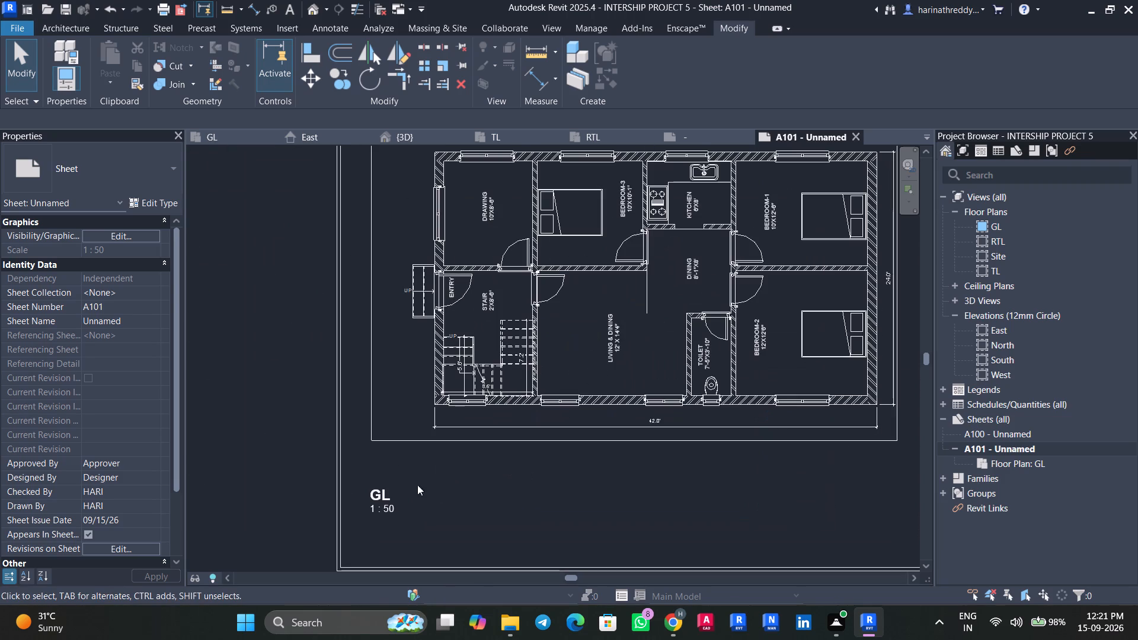
{"action": "left_click", "coordinate": [386, 498]}
{"action": "scroll", "coordinate": [388, 504], "scroll_direction": "up", "scroll_amount": 3}
{"action": "left_click_drag", "start_coordinate": [392, 499], "coordinate": [401, 468]}
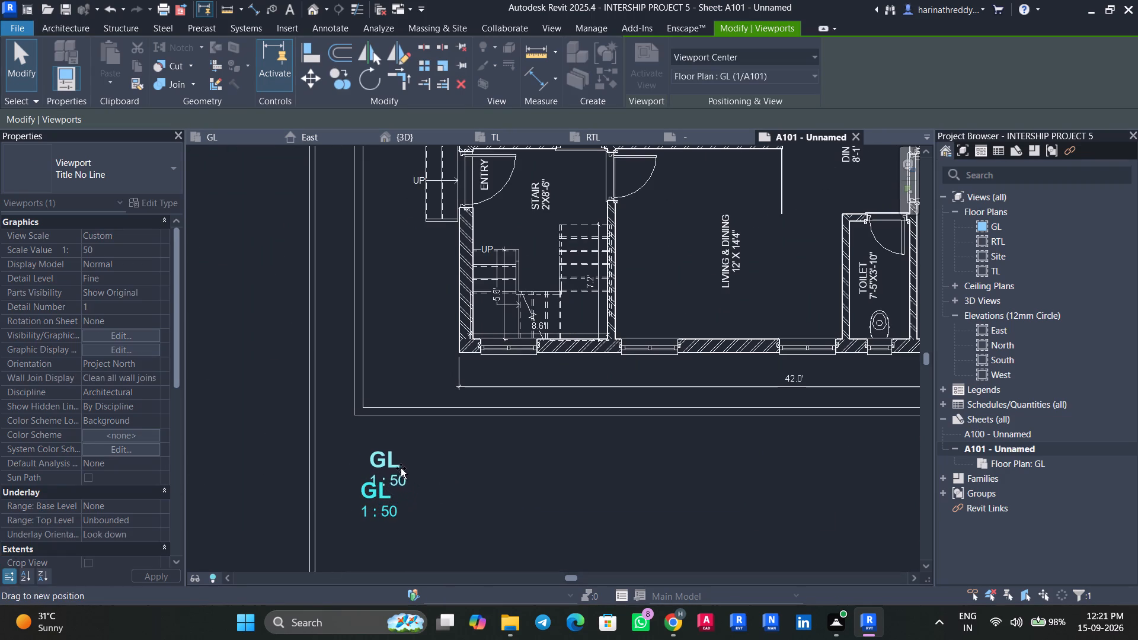
{"action": "left_click_drag", "start_coordinate": [401, 468], "coordinate": [394, 463]}
{"action": "key", "text": "Escape"}
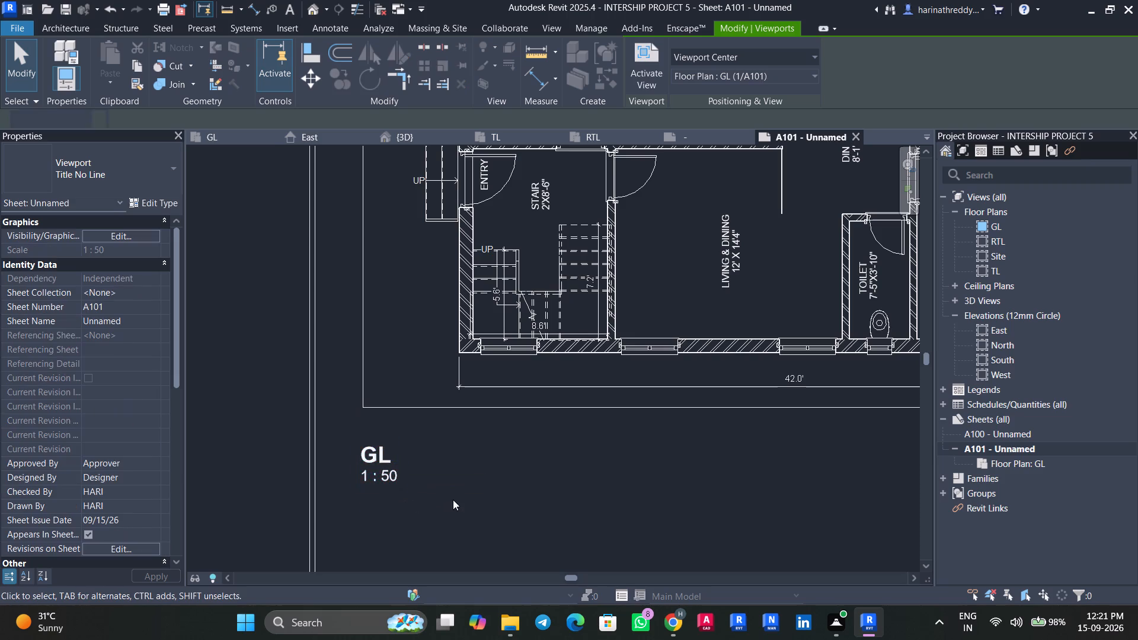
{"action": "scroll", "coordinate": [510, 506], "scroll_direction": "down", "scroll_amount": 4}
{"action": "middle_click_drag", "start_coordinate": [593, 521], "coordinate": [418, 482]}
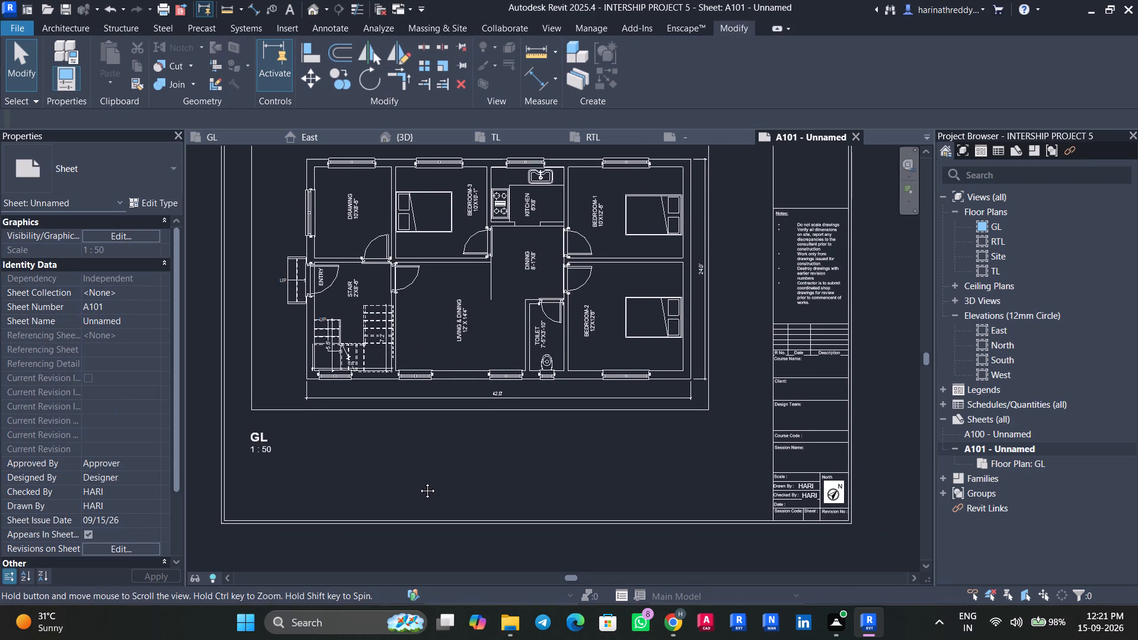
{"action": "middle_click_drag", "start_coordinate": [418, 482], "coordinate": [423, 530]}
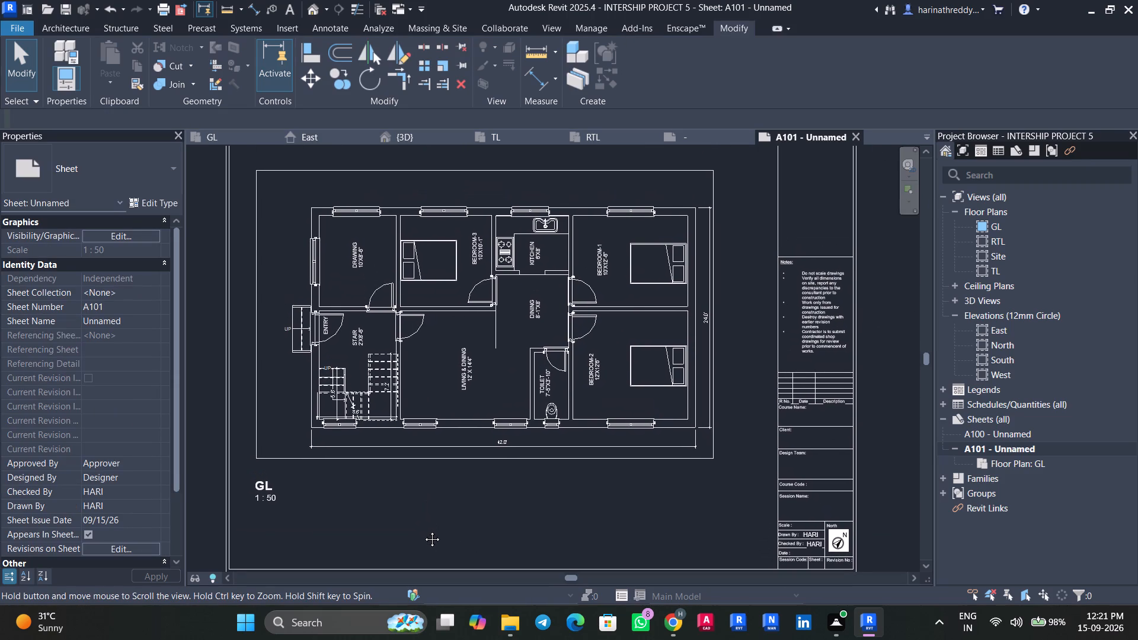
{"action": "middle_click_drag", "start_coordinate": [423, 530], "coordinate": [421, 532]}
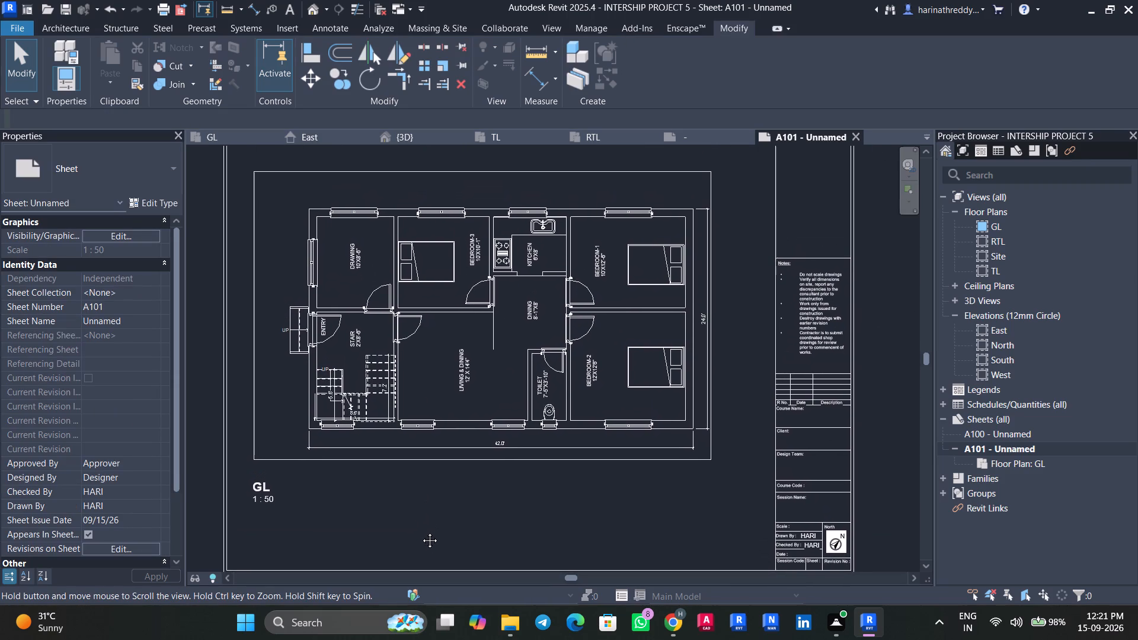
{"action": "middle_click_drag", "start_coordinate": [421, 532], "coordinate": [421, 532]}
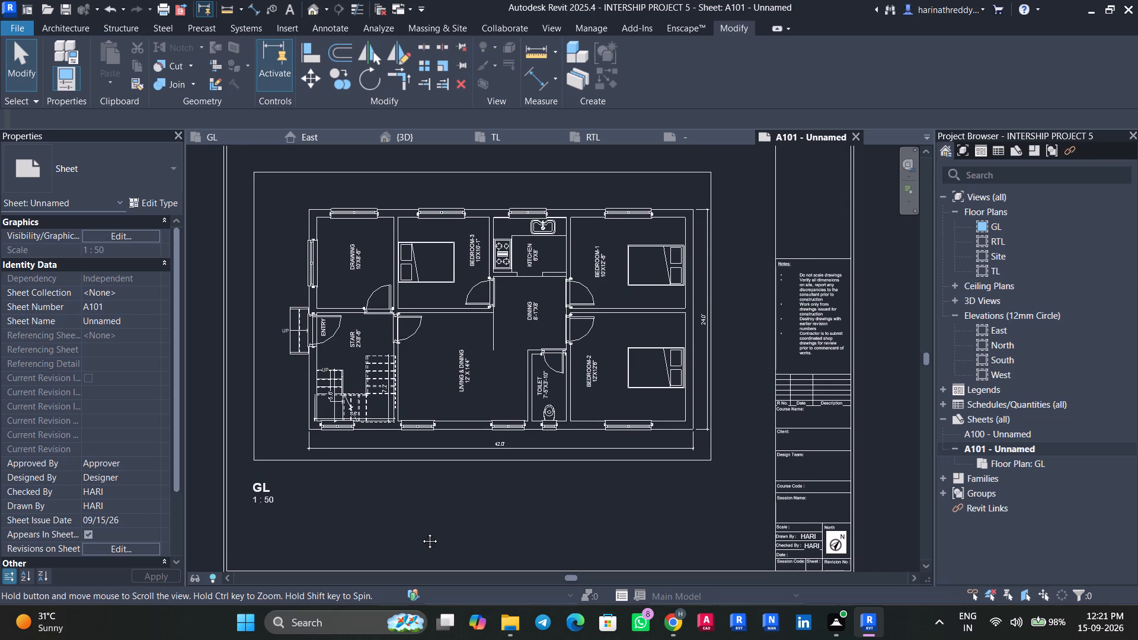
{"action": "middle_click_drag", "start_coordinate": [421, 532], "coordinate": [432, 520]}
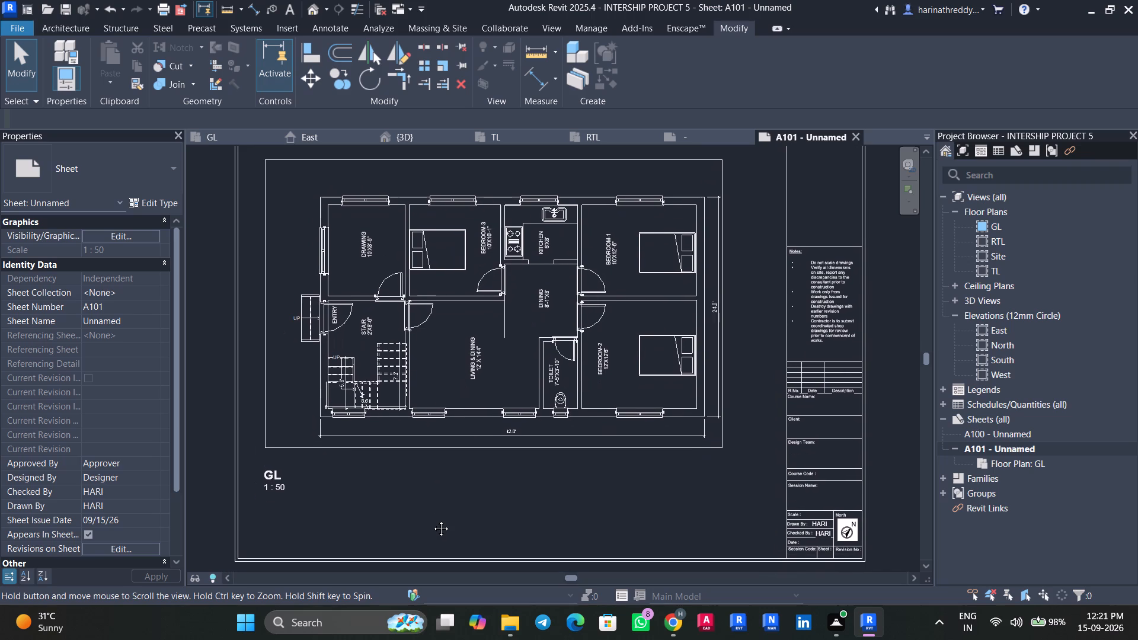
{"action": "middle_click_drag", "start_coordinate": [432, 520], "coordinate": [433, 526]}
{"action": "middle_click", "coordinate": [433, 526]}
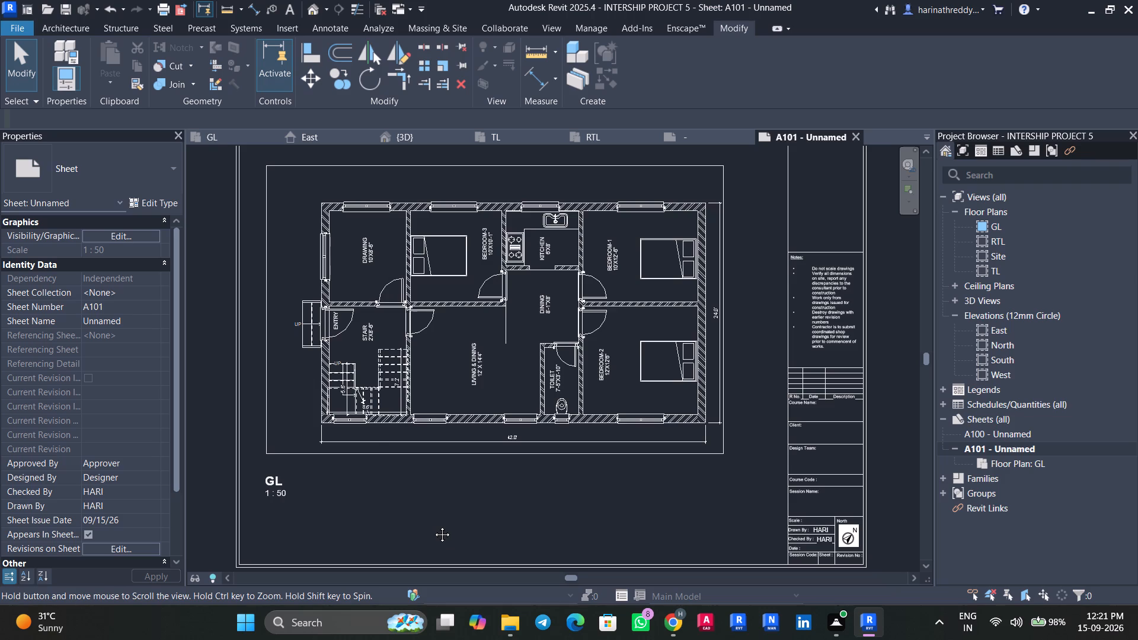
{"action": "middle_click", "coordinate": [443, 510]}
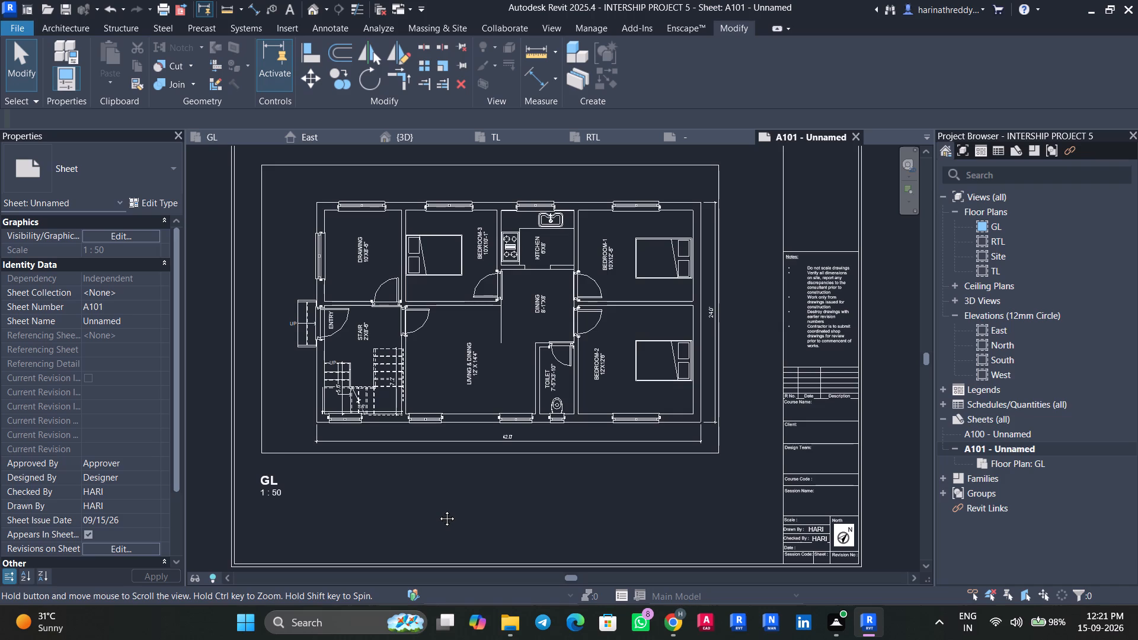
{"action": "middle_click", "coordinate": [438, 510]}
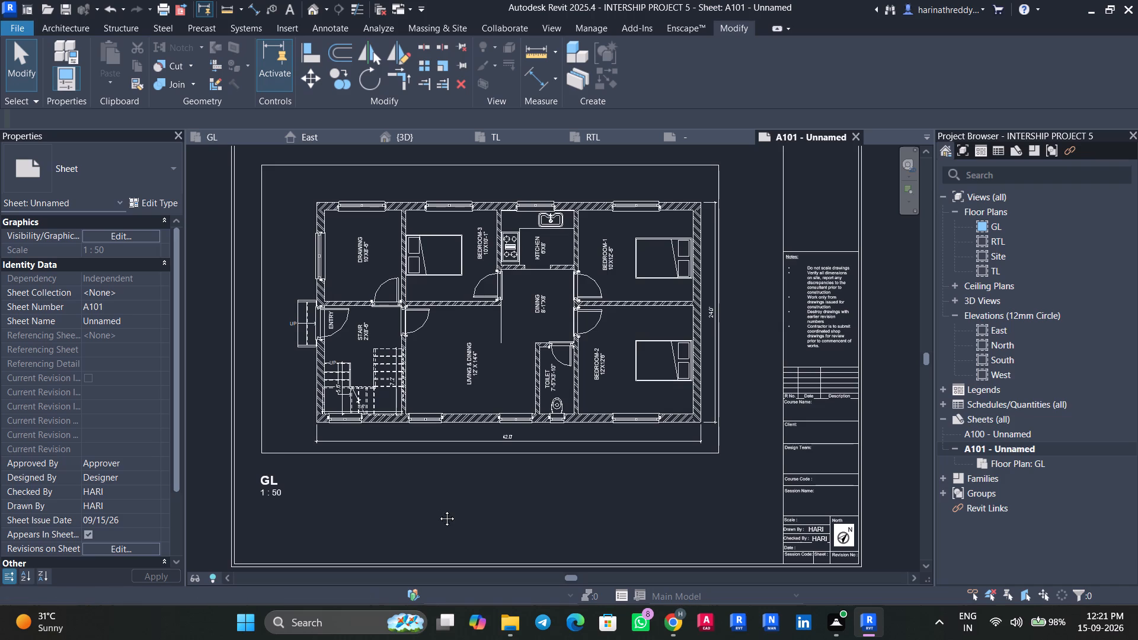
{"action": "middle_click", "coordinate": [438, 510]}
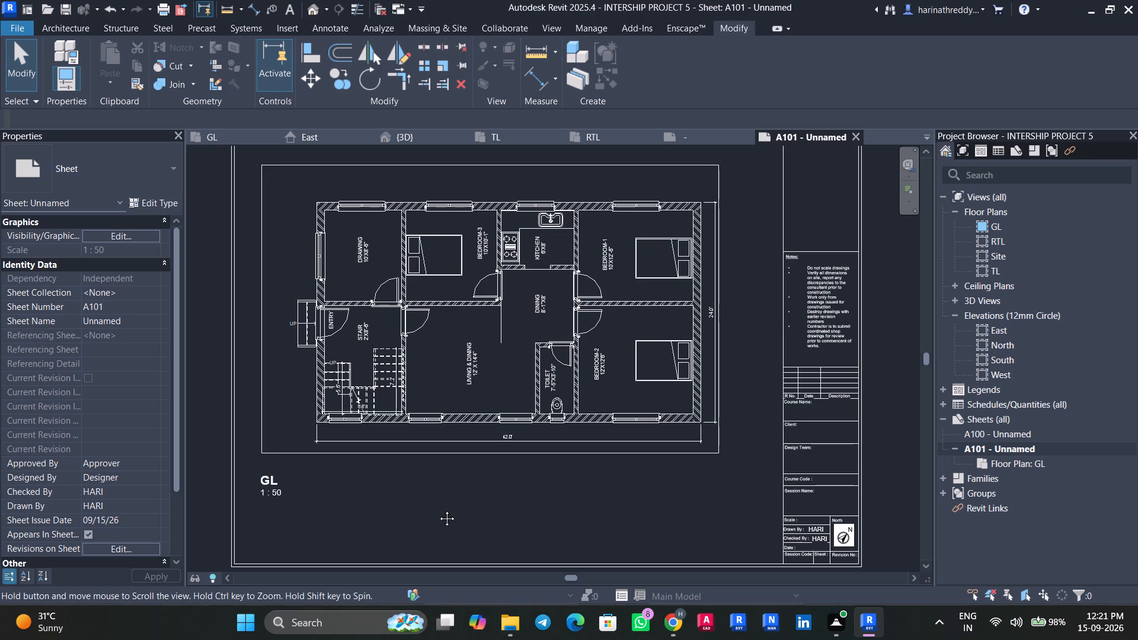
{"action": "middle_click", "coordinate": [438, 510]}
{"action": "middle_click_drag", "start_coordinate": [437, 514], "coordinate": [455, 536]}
Open the GL floor plan and examine the overall layout, then the entry, stair and drawing room area up close.
{"action": "double_click", "coordinate": [1020, 227]}
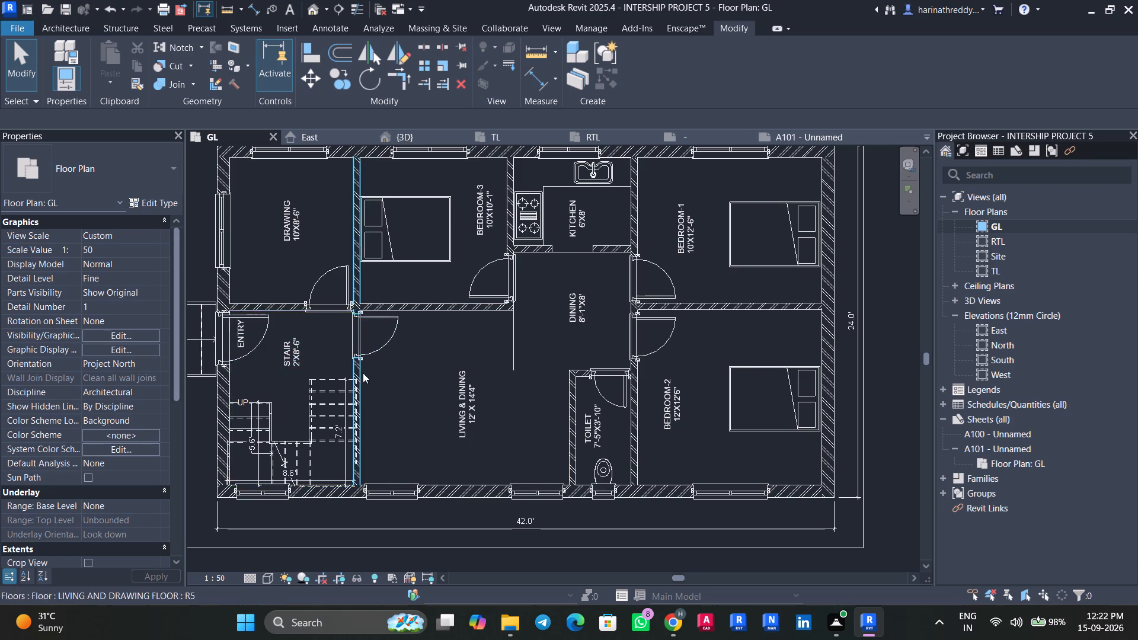
{"action": "scroll", "coordinate": [322, 383], "scroll_direction": "up", "scroll_amount": 4}
{"action": "scroll", "coordinate": [276, 409], "scroll_direction": "down", "scroll_amount": 4}
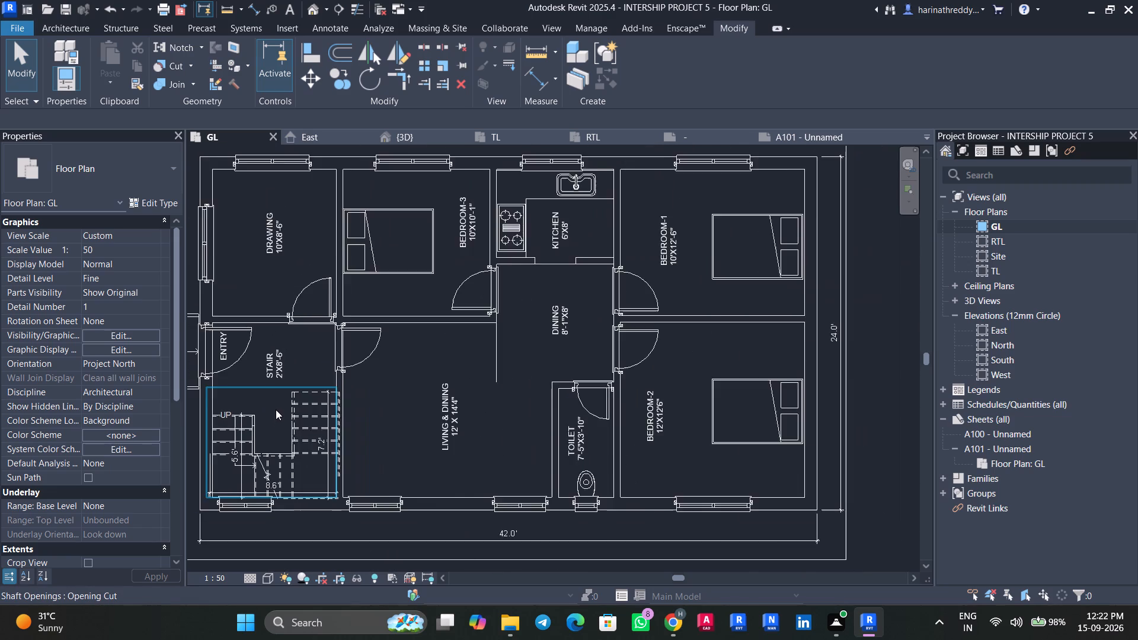
{"action": "scroll", "coordinate": [276, 409], "scroll_direction": "down", "scroll_amount": 2}
{"action": "middle_click_drag", "start_coordinate": [317, 548], "coordinate": [371, 539]}
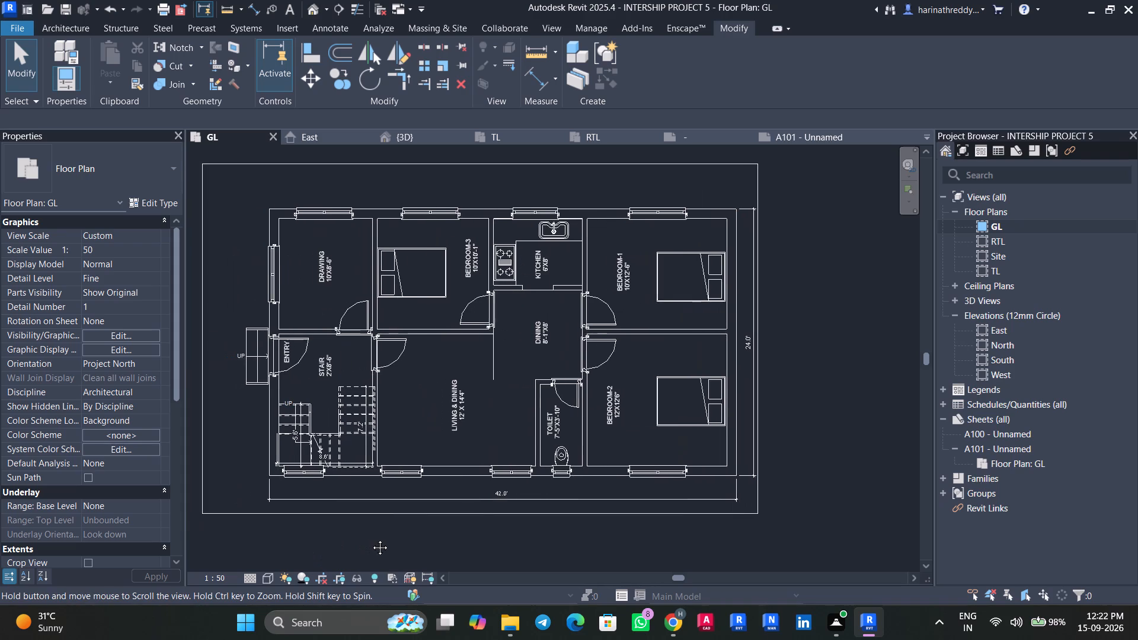
{"action": "middle_click_drag", "start_coordinate": [371, 539], "coordinate": [372, 539]}
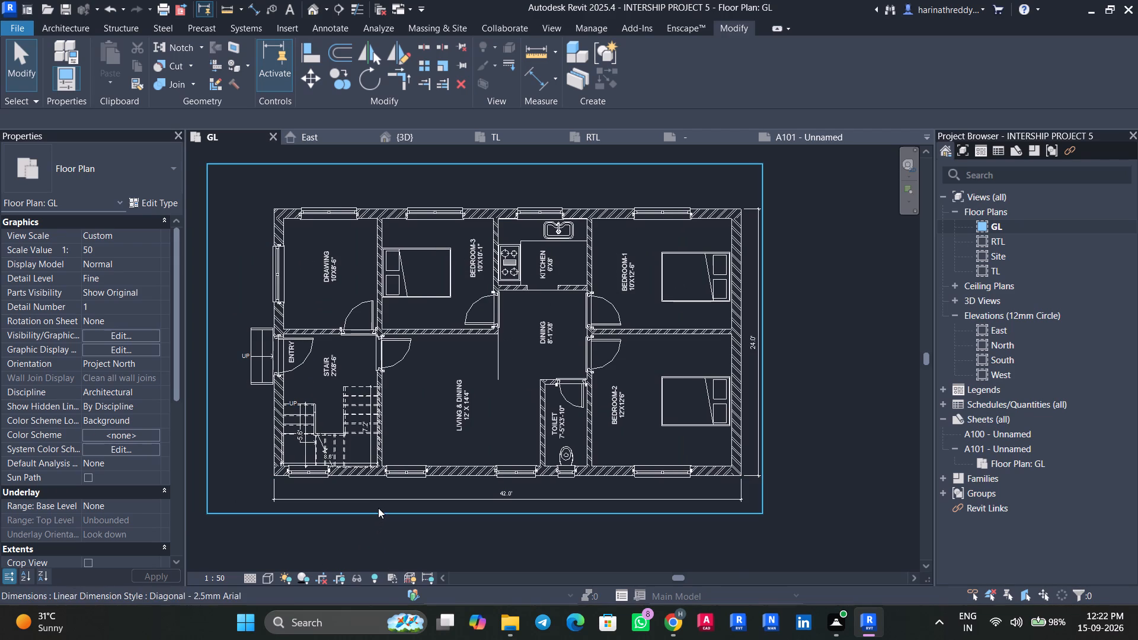
{"action": "middle_click_drag", "start_coordinate": [281, 545], "coordinate": [300, 532]}
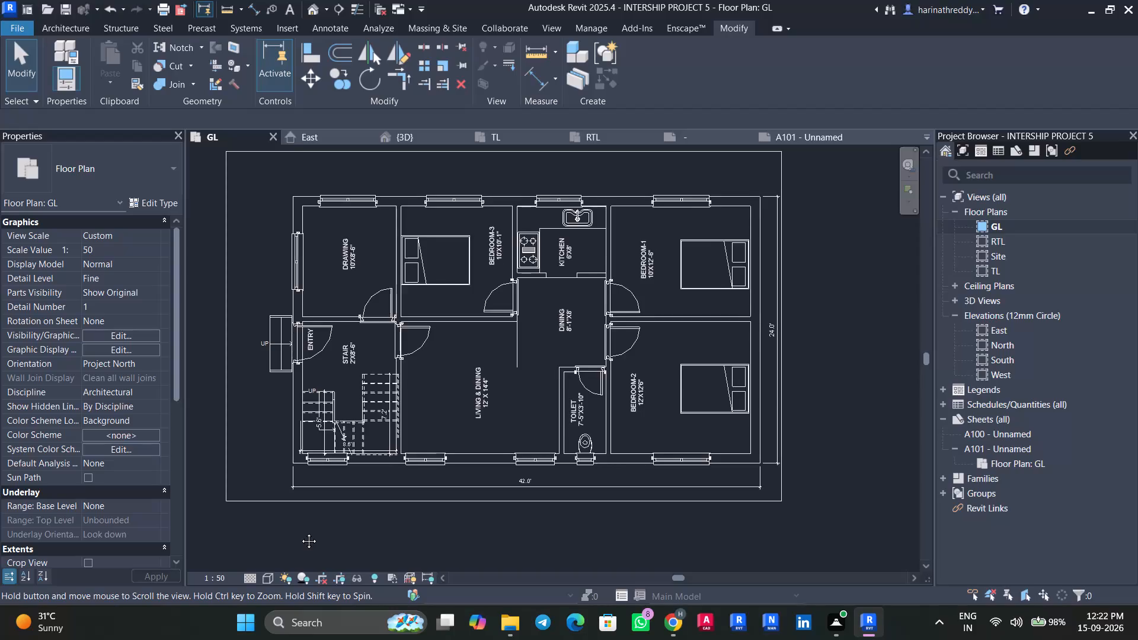
{"action": "middle_click_drag", "start_coordinate": [300, 532], "coordinate": [279, 503]}
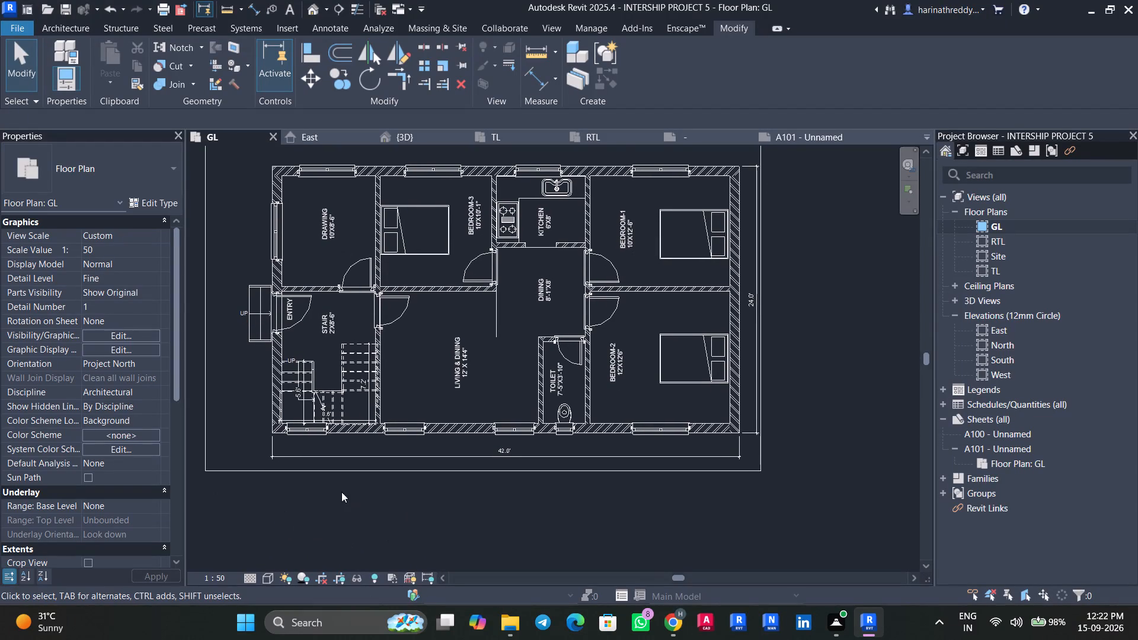
{"action": "scroll", "coordinate": [322, 485], "scroll_direction": "up", "scroll_amount": 2}
{"action": "scroll", "coordinate": [277, 507], "scroll_direction": "down", "scroll_amount": 3}
{"action": "scroll", "coordinate": [310, 341], "scroll_direction": "up", "scroll_amount": 8}
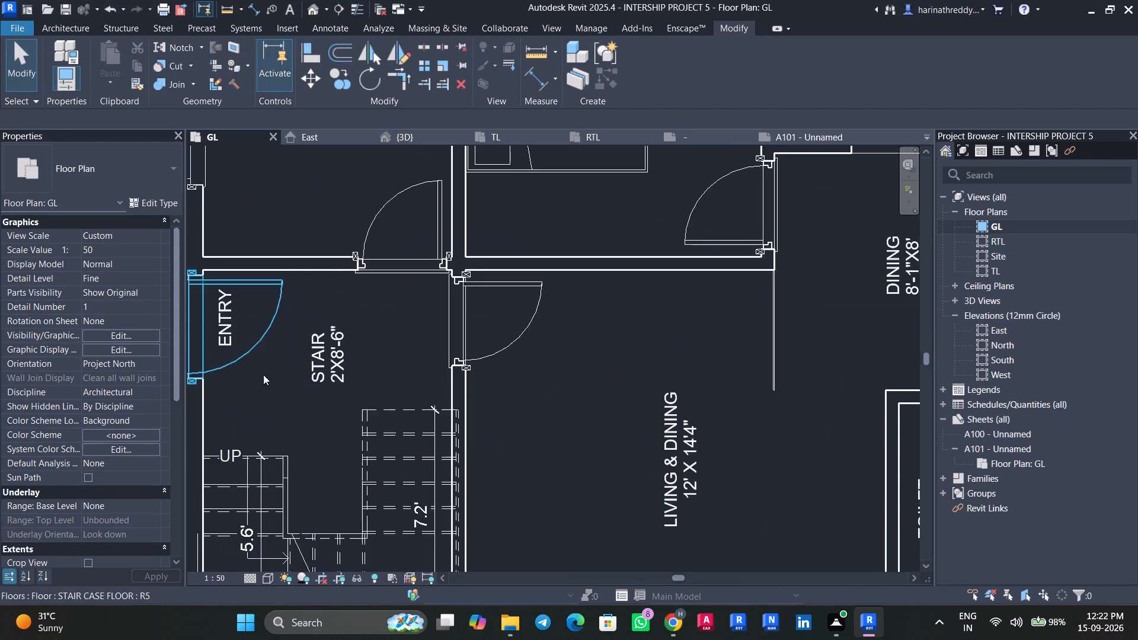
{"action": "middle_click_drag", "start_coordinate": [264, 382], "coordinate": [277, 450]}
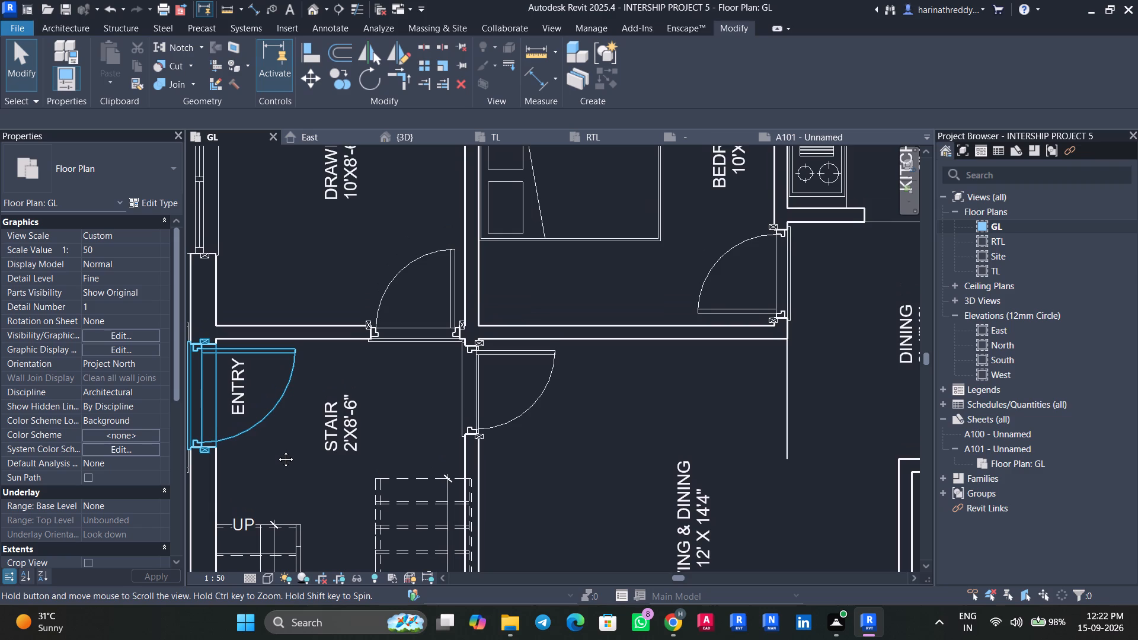
{"action": "middle_click_drag", "start_coordinate": [277, 450], "coordinate": [277, 453]}
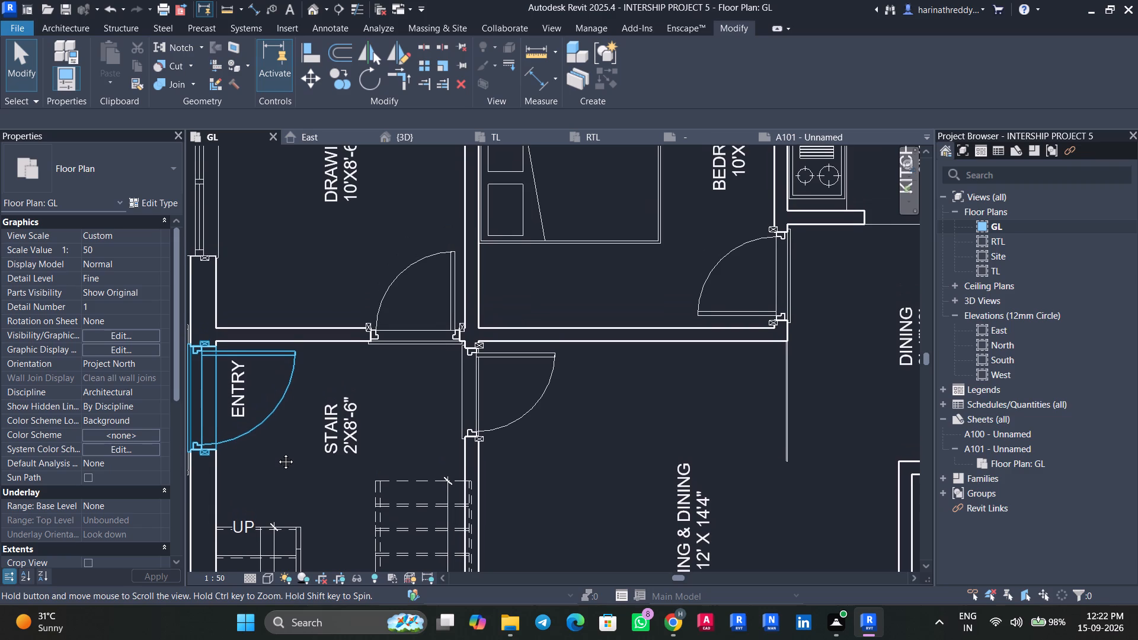
{"action": "middle_click_drag", "start_coordinate": [277, 453], "coordinate": [289, 473]}
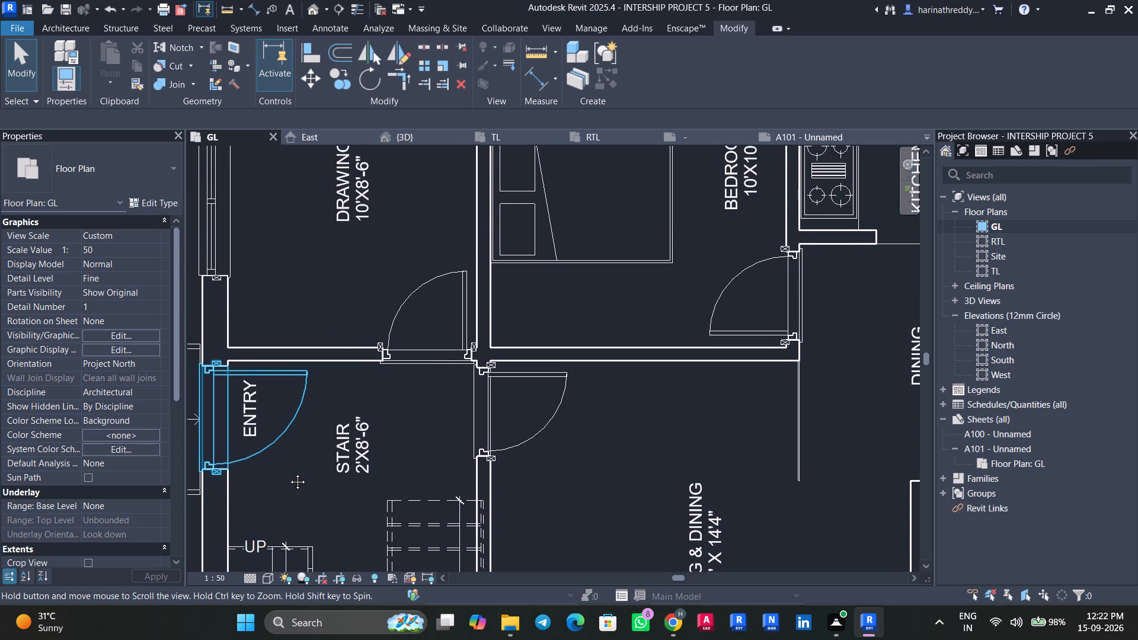
{"action": "middle_click_drag", "start_coordinate": [289, 473], "coordinate": [287, 523]}
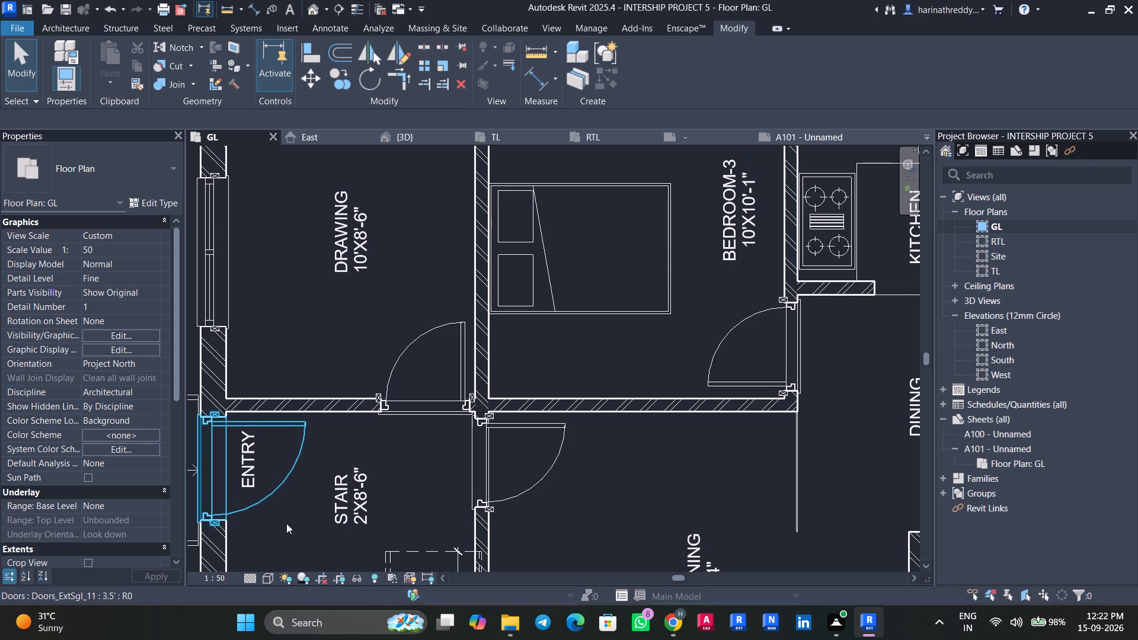
{"action": "scroll", "coordinate": [290, 511], "scroll_direction": "down", "scroll_amount": 1}
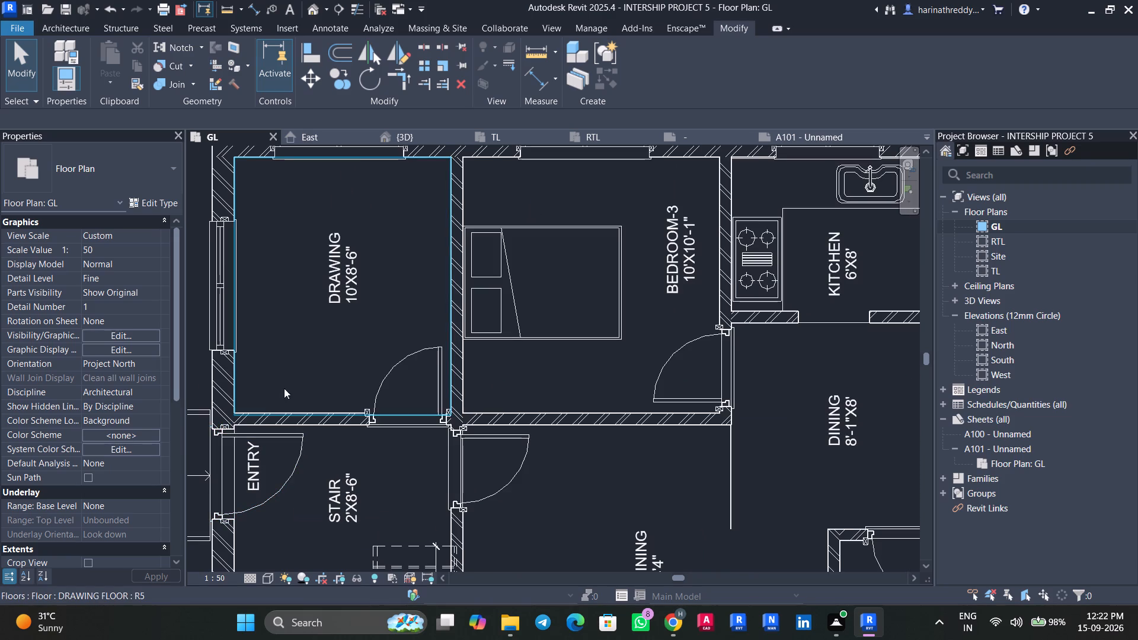
Inspect the drawing room floor, the dining area and the Bedroom-2 floor in the GL plan.
{"action": "left_click", "coordinate": [291, 372]}
{"action": "scroll", "coordinate": [304, 398], "scroll_direction": "down", "scroll_amount": 7}
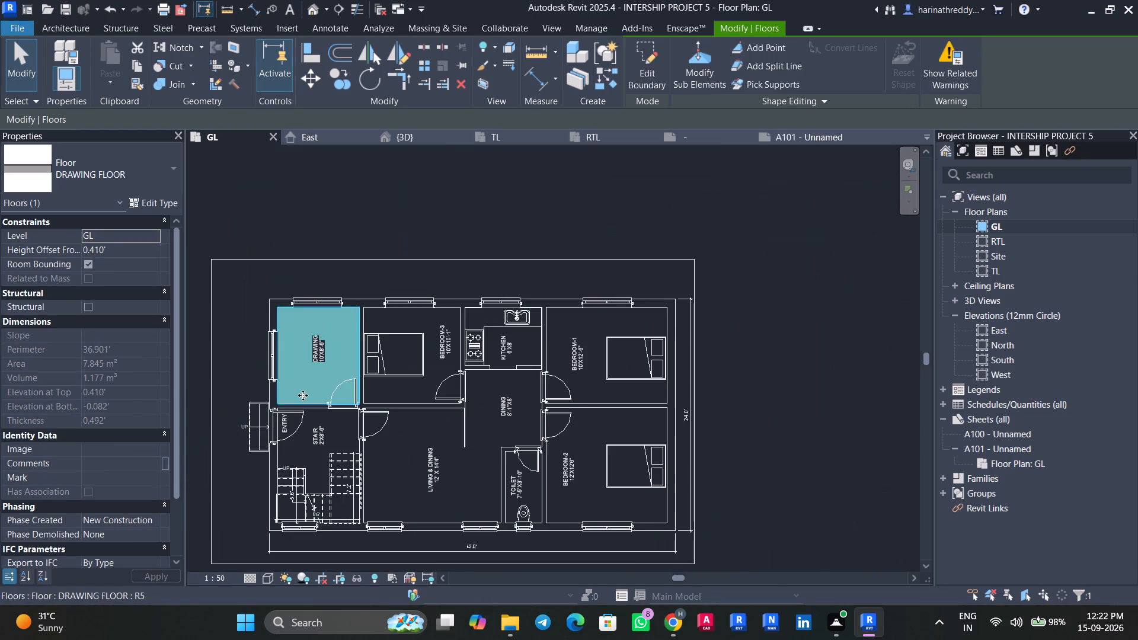
{"action": "left_click", "coordinate": [308, 183]}
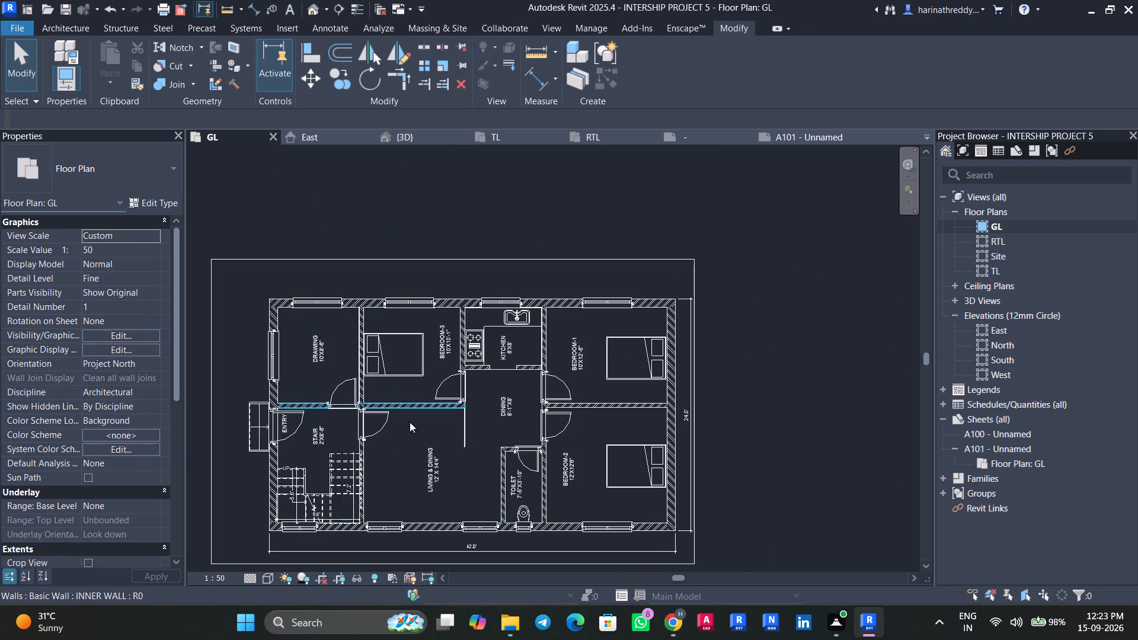
{"action": "middle_click_drag", "start_coordinate": [413, 444], "coordinate": [357, 419]}
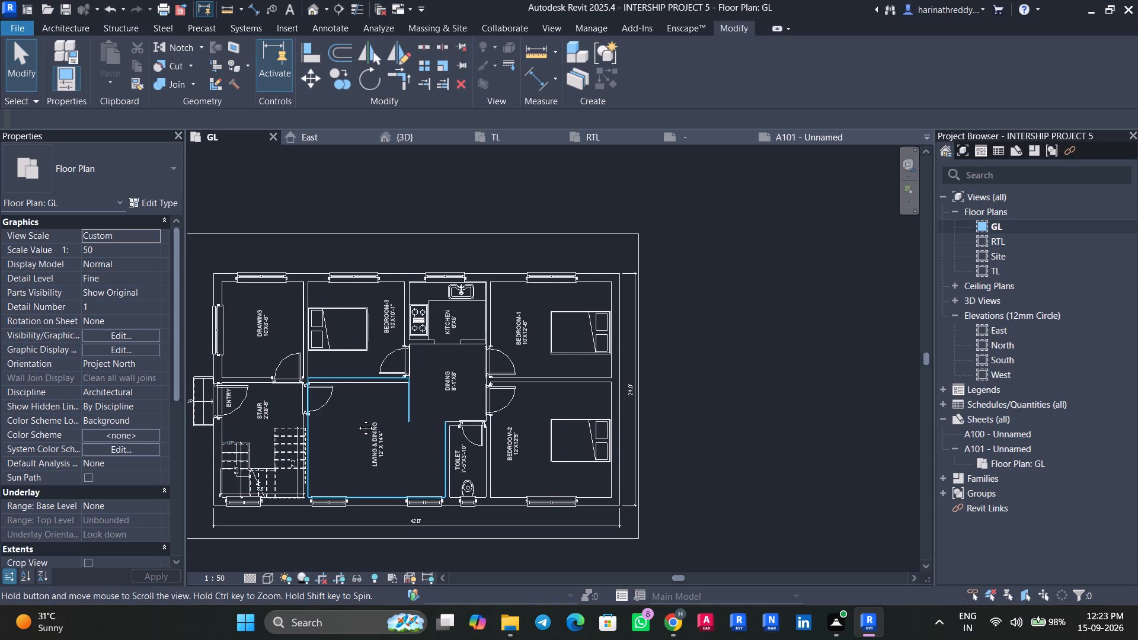
{"action": "middle_click_drag", "start_coordinate": [357, 419], "coordinate": [356, 419]}
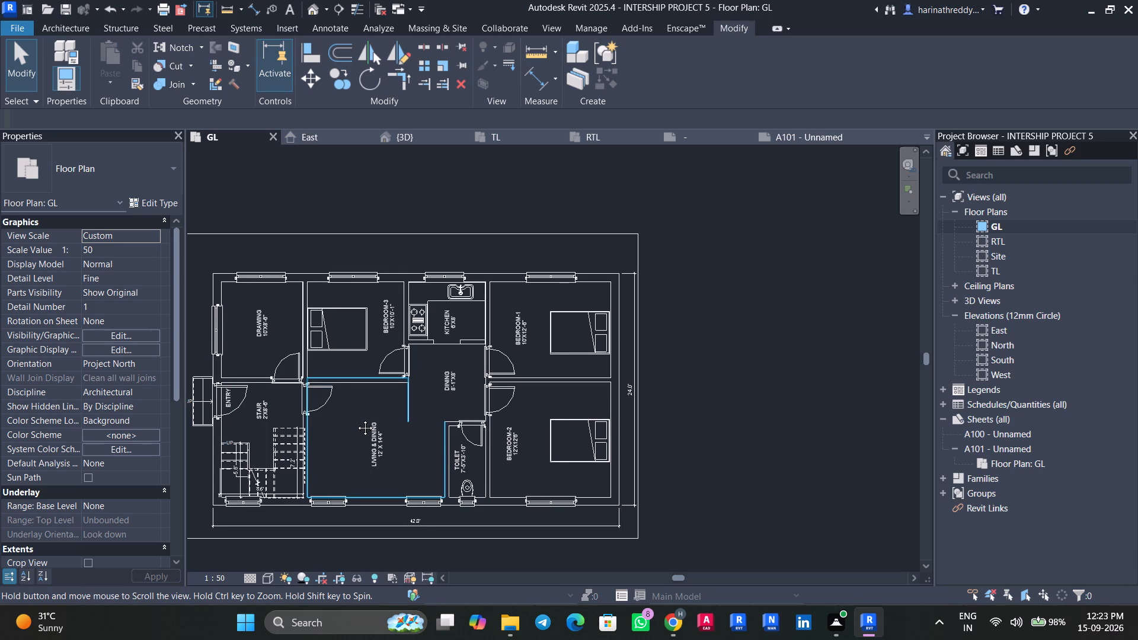
{"action": "middle_click_drag", "start_coordinate": [356, 419], "coordinate": [341, 408]}
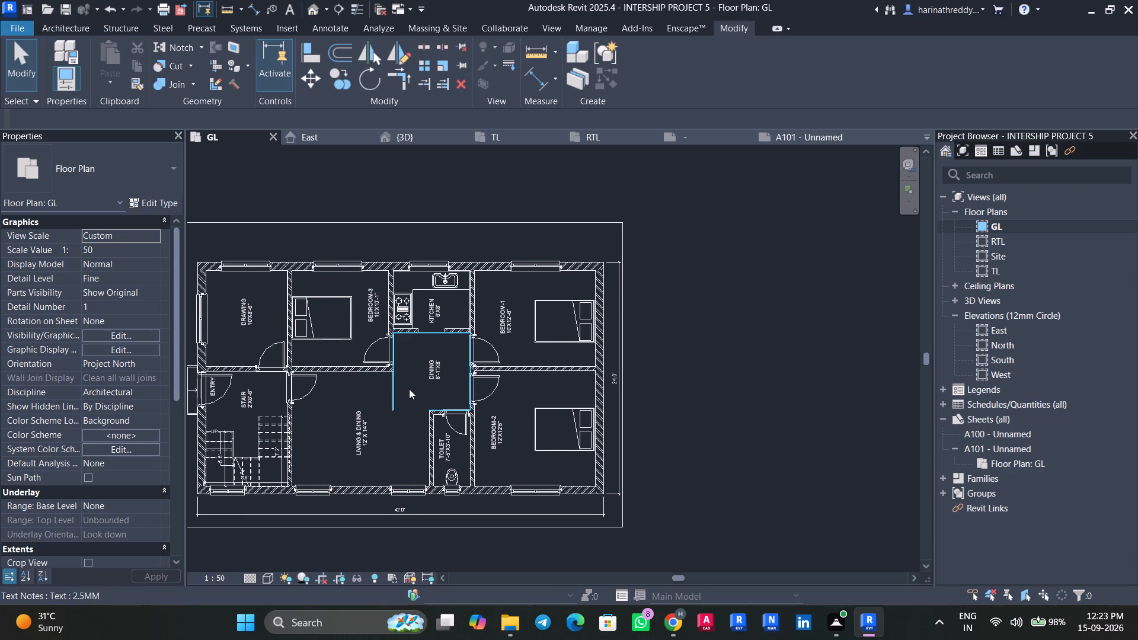
{"action": "left_click", "coordinate": [409, 391]}
{"action": "left_click", "coordinate": [763, 377]}
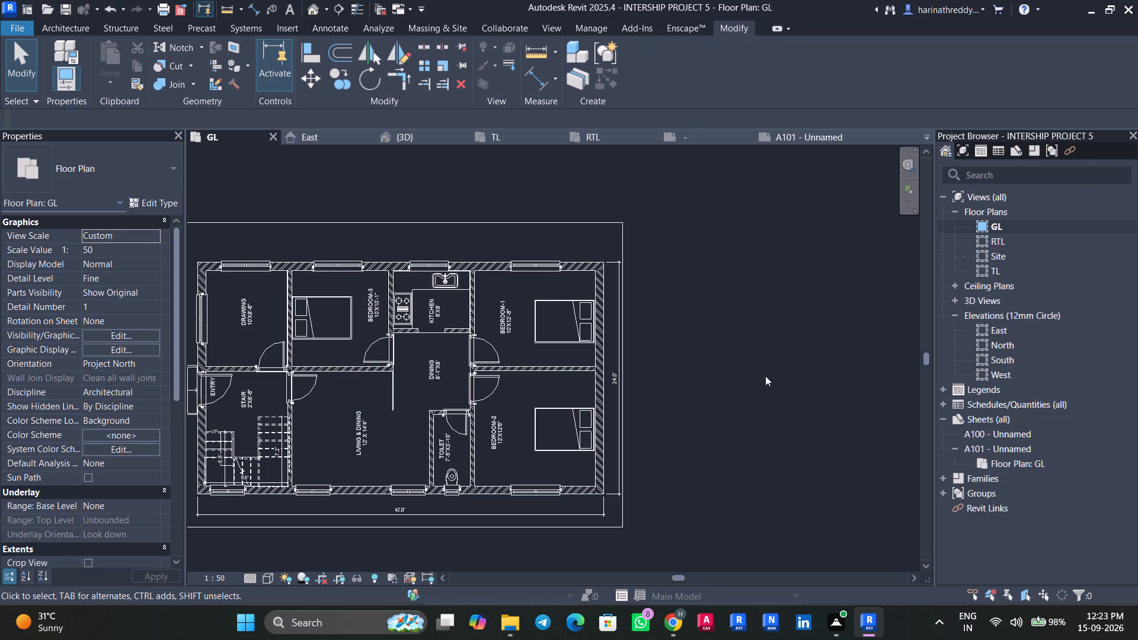
{"action": "left_click", "coordinate": [520, 392]}
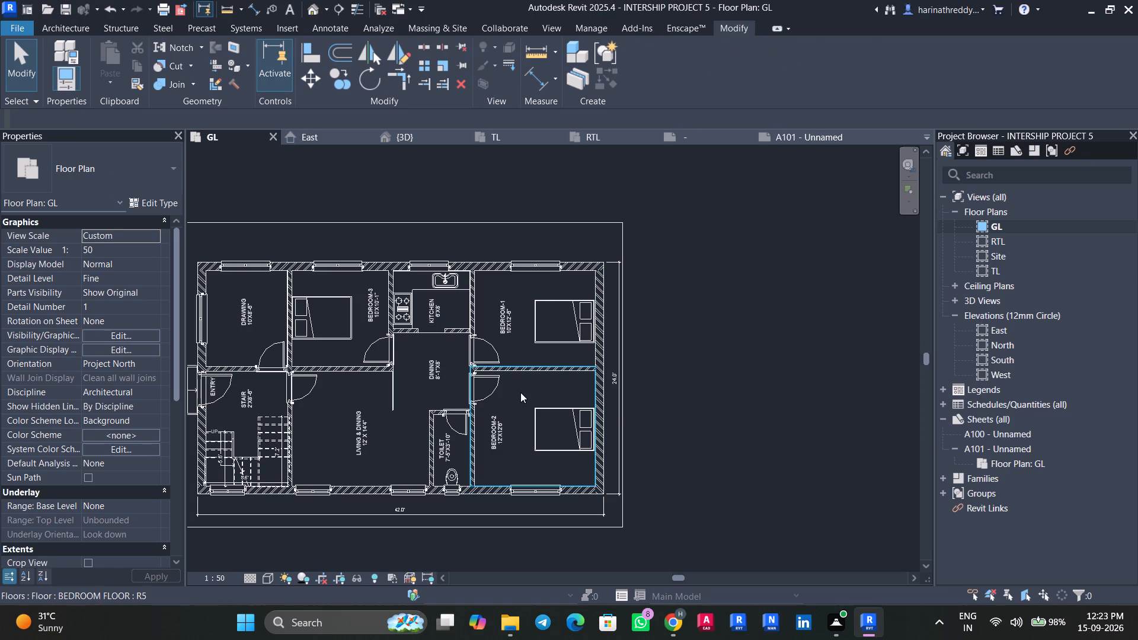
Inspect the shared Bedroom-1 and Bedroom-3 floor, then the grassland toposolid around the house in the GL plan.
{"action": "left_click", "coordinate": [749, 367]}
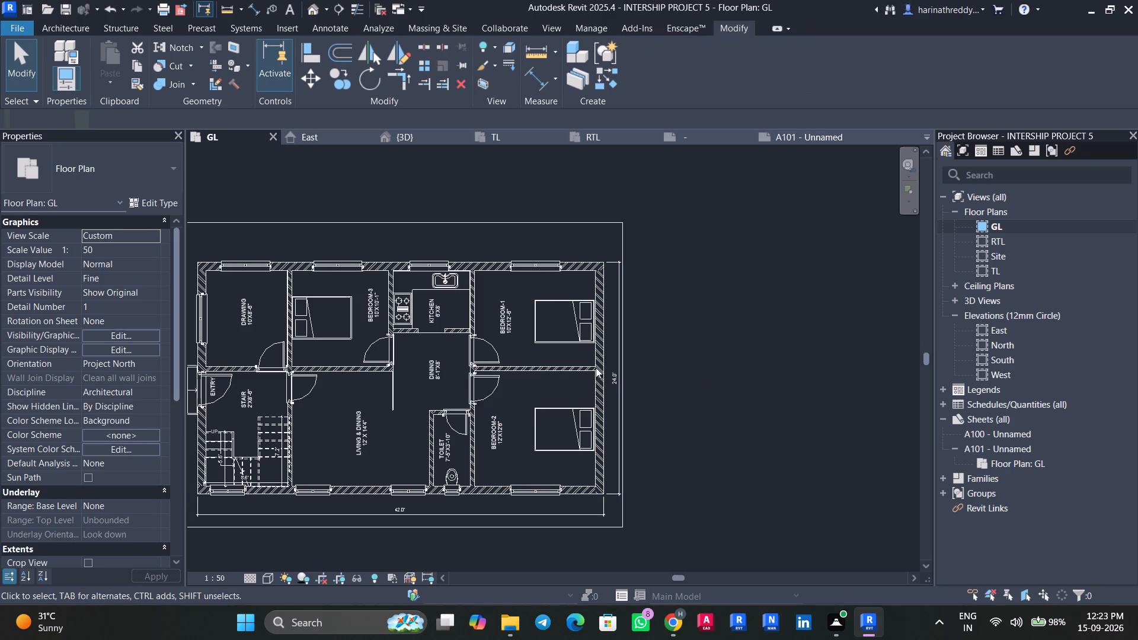
{"action": "scroll", "coordinate": [511, 413], "scroll_direction": "up", "scroll_amount": 2}
{"action": "scroll", "coordinate": [512, 413], "scroll_direction": "down", "scroll_amount": 1}
{"action": "scroll", "coordinate": [515, 412], "scroll_direction": "up", "scroll_amount": 1}
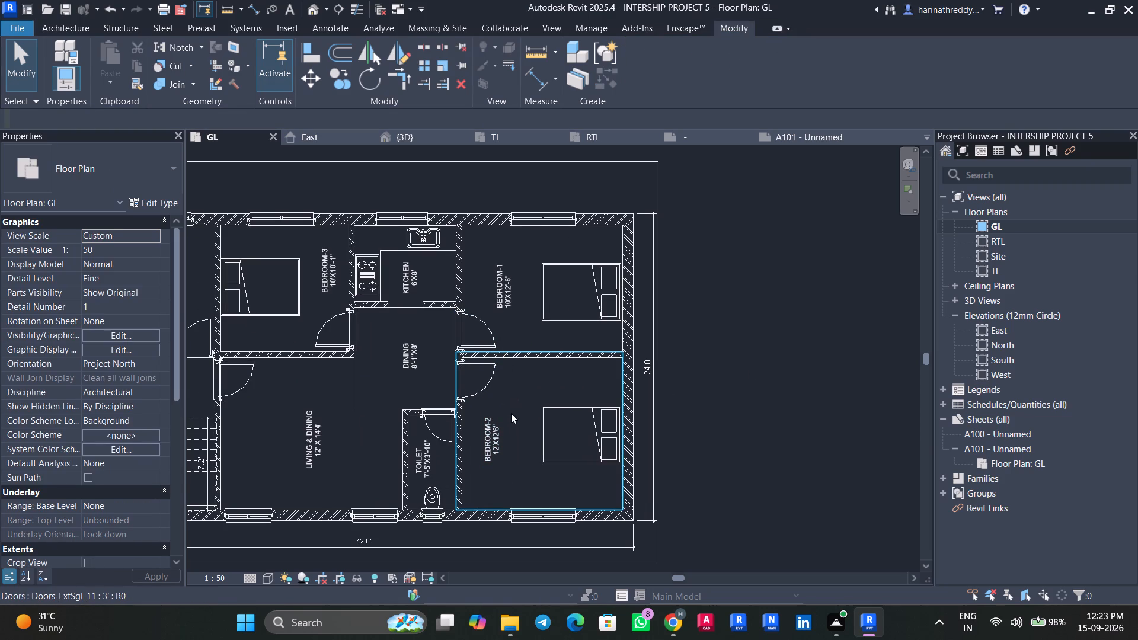
{"action": "left_click", "coordinate": [528, 324]}
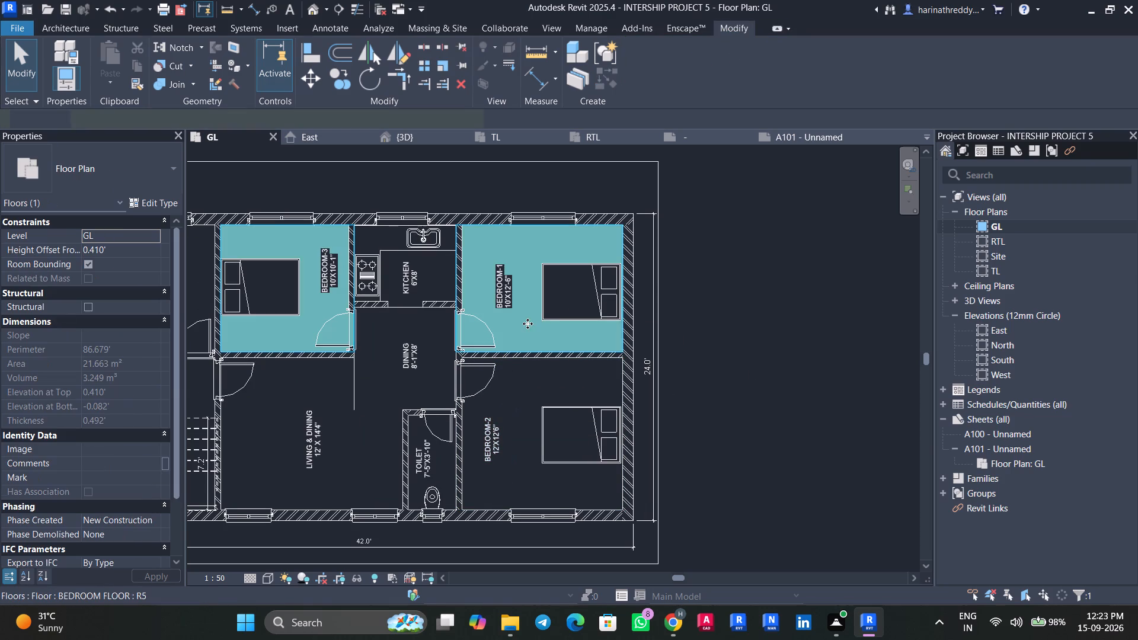
{"action": "left_click", "coordinate": [791, 377]}
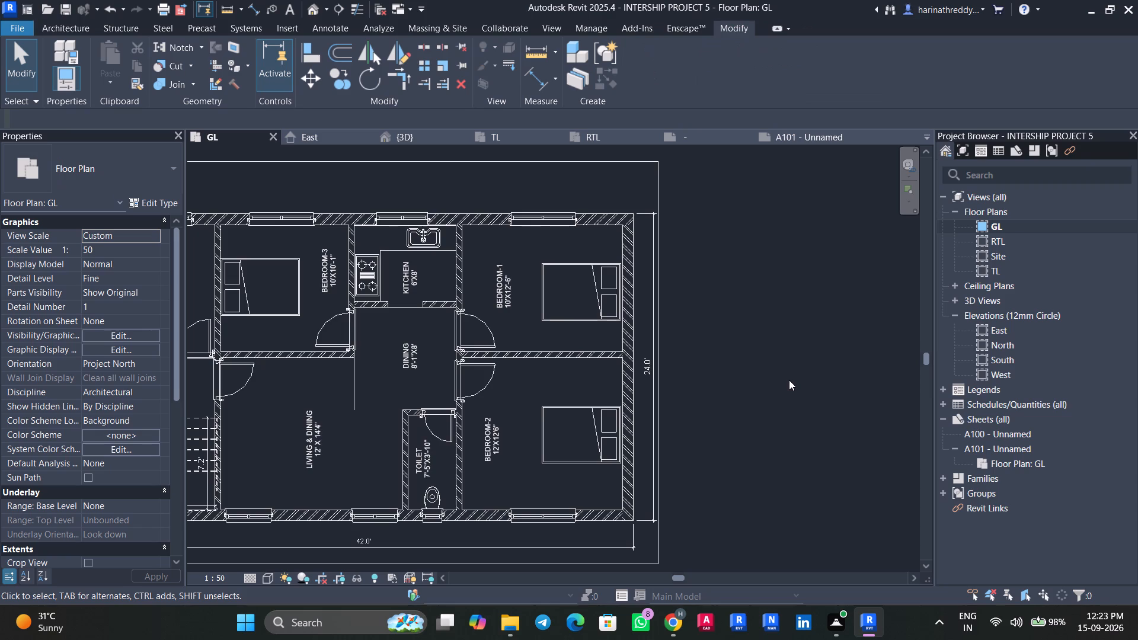
{"action": "middle_click_drag", "start_coordinate": [734, 431], "coordinate": [806, 462]}
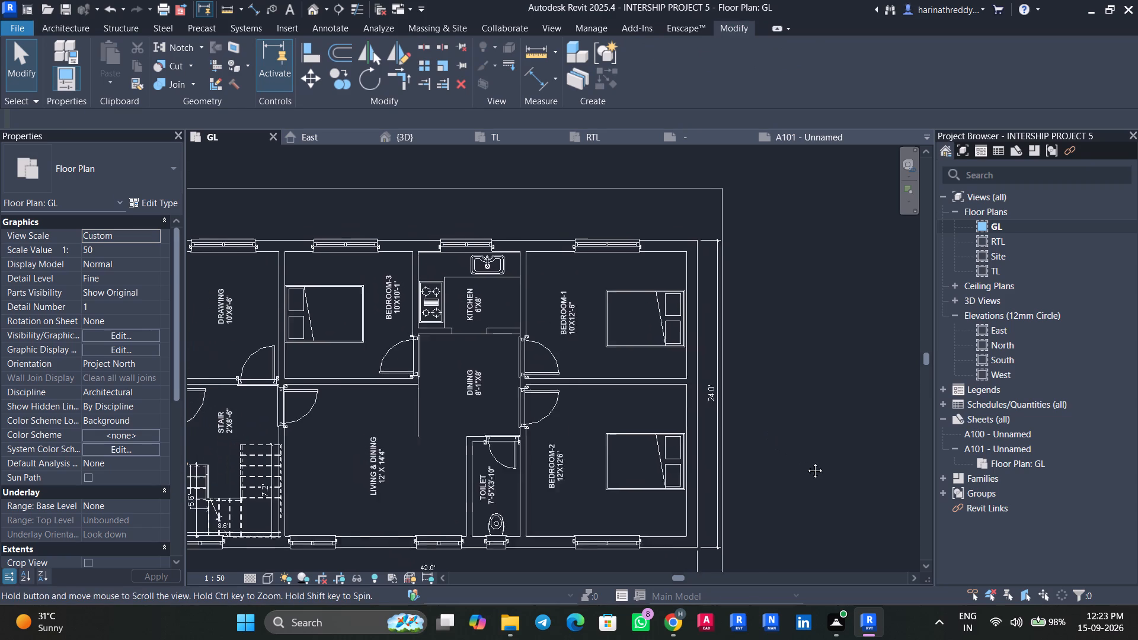
{"action": "middle_click_drag", "start_coordinate": [806, 462], "coordinate": [814, 465]}
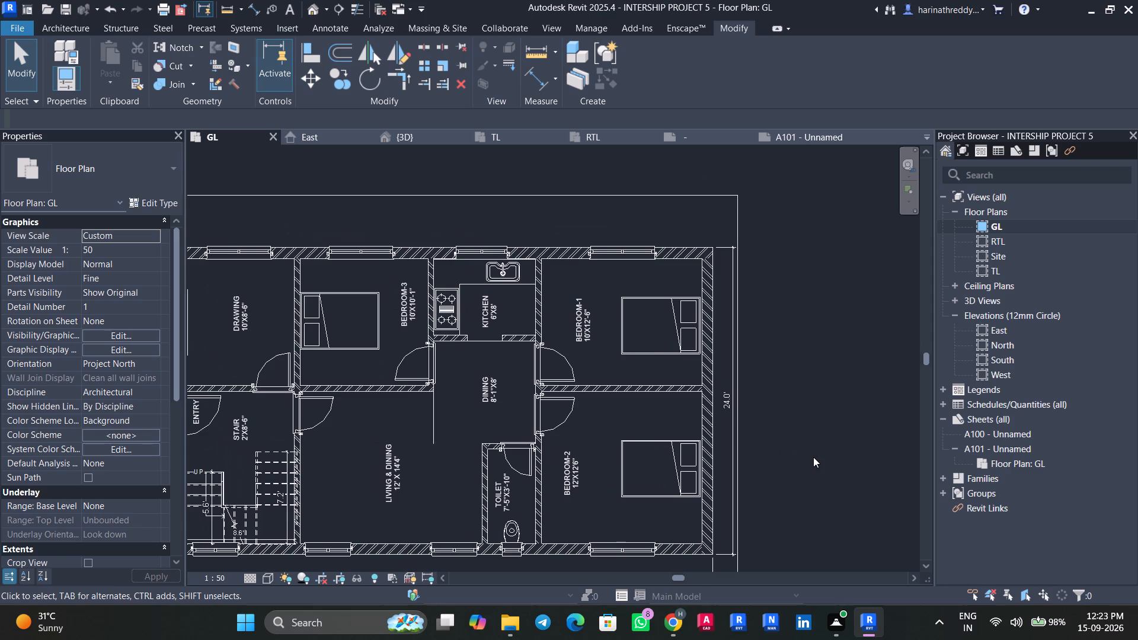
{"action": "left_click", "coordinate": [640, 220]}
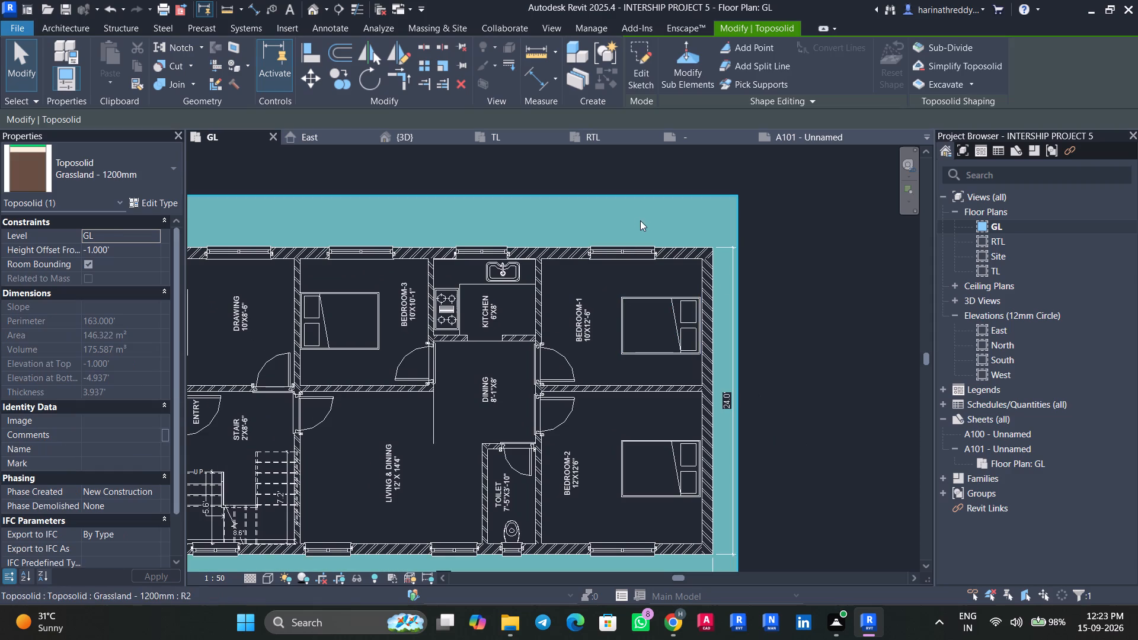
{"action": "scroll", "coordinate": [810, 401], "scroll_direction": "down", "scroll_amount": 3}
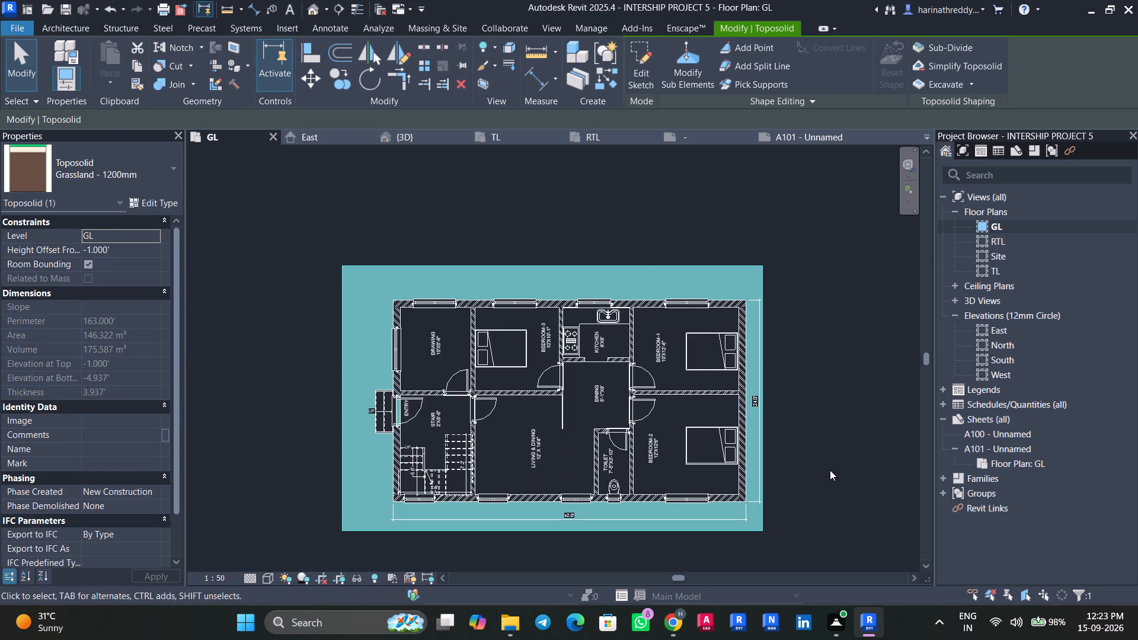
{"action": "middle_click_drag", "start_coordinate": [833, 473], "coordinate": [776, 400]}
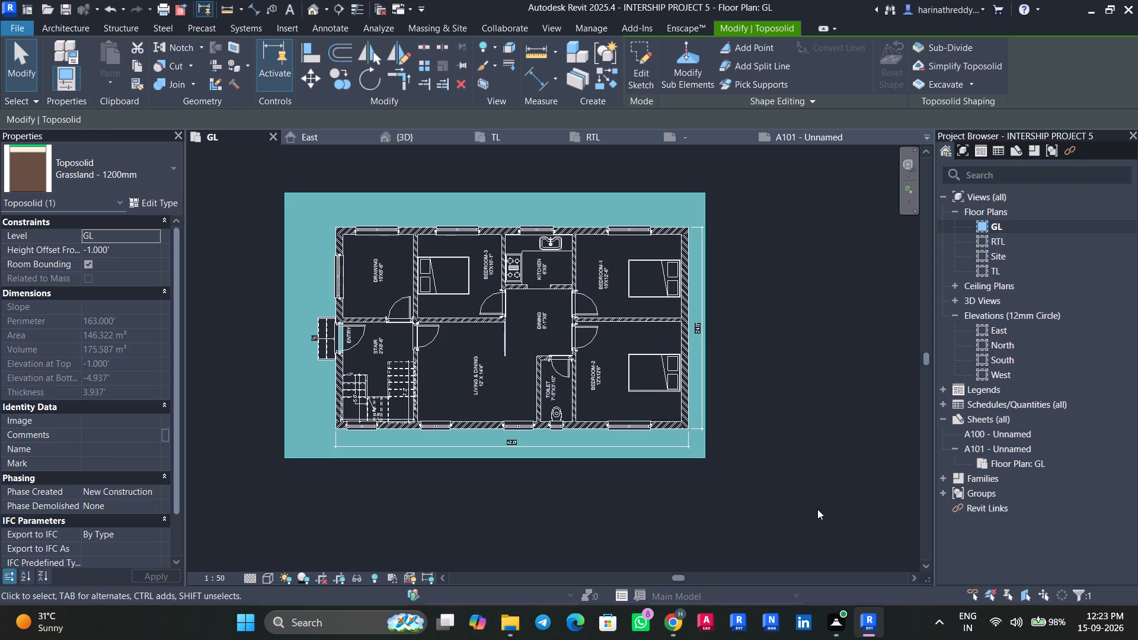
{"action": "left_click", "coordinate": [817, 509]}
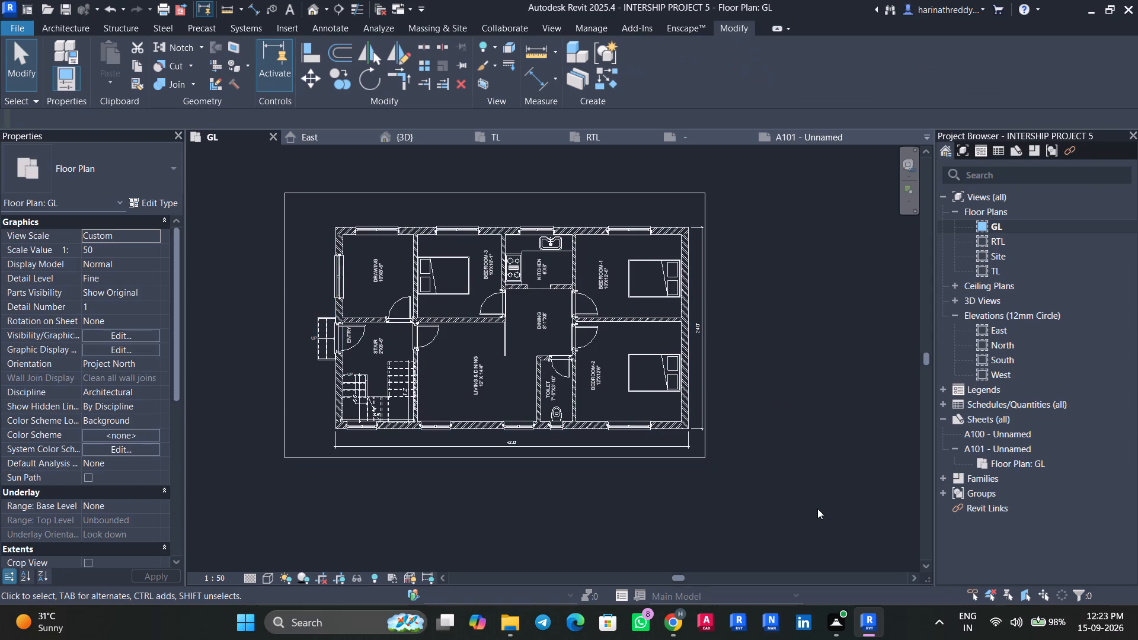